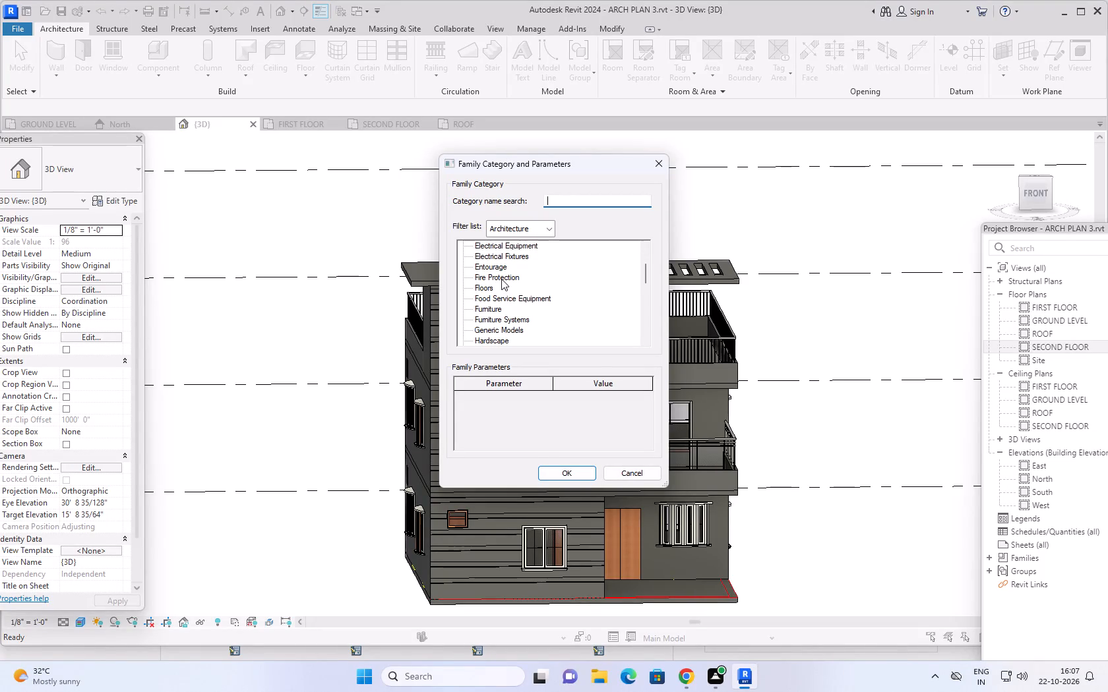
Create the in-place component in the Generic Models category, accepting its name to enter the in-place editor.
{"action": "left_click", "coordinate": [501, 319]}
{"action": "left_click", "coordinate": [564, 472]}
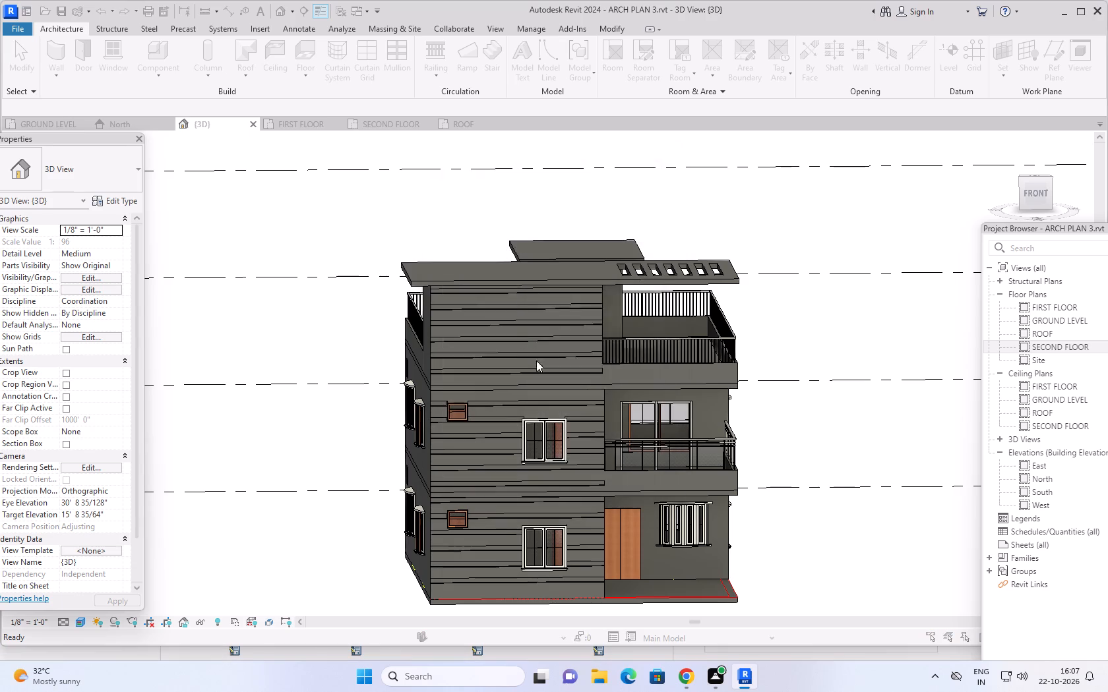
{"action": "left_click", "coordinate": [563, 350]}
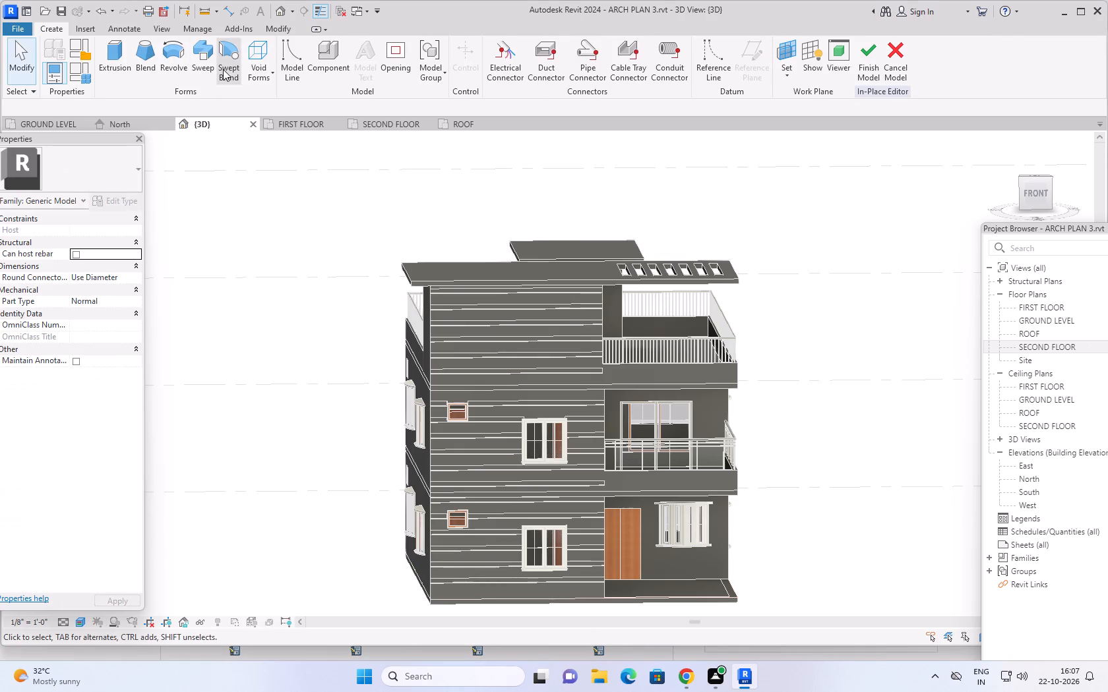
Start an extrusion and set its work plane to the front face of the 6" roof slab.
{"action": "left_click", "coordinate": [109, 54]}
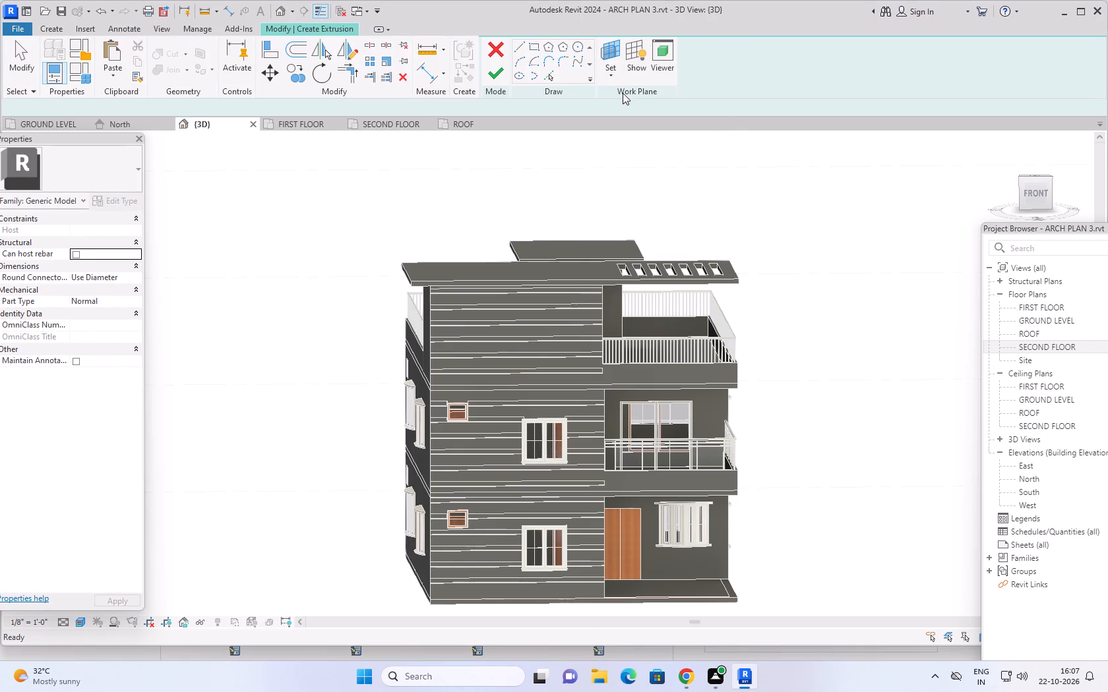
{"action": "left_click", "coordinate": [611, 76]}
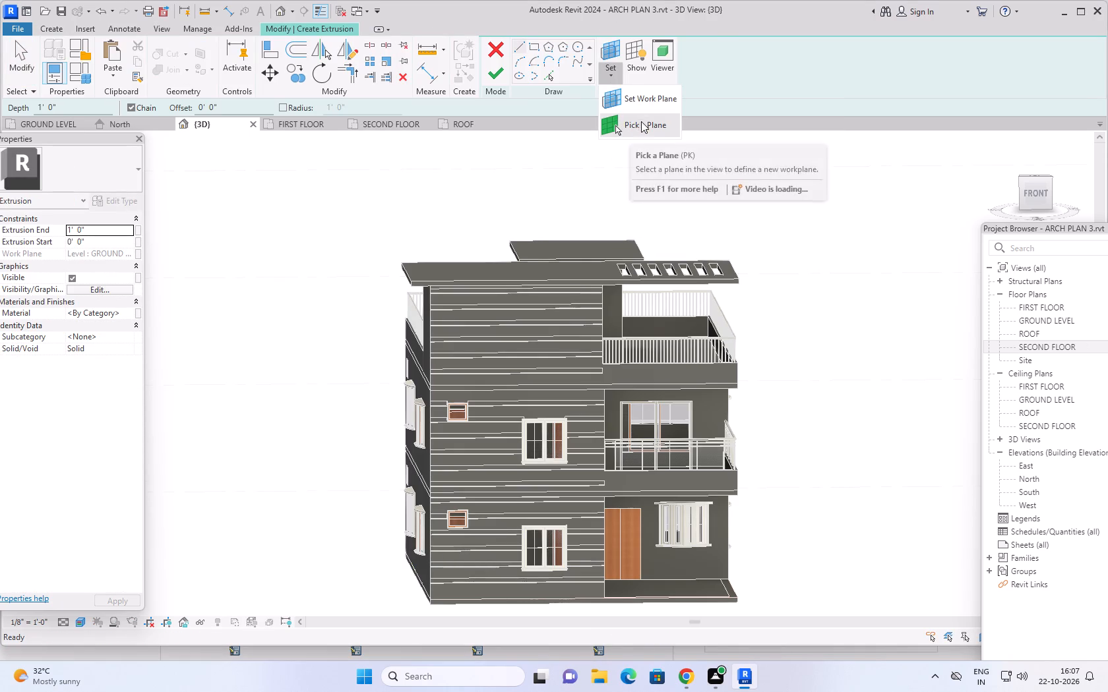
{"action": "left_click", "coordinate": [641, 125]}
{"action": "middle_click_drag", "start_coordinate": [743, 316], "coordinate": [743, 277], "text": "shift"}
{"action": "scroll", "coordinate": [725, 246], "scroll_direction": "up", "scroll_amount": 4}
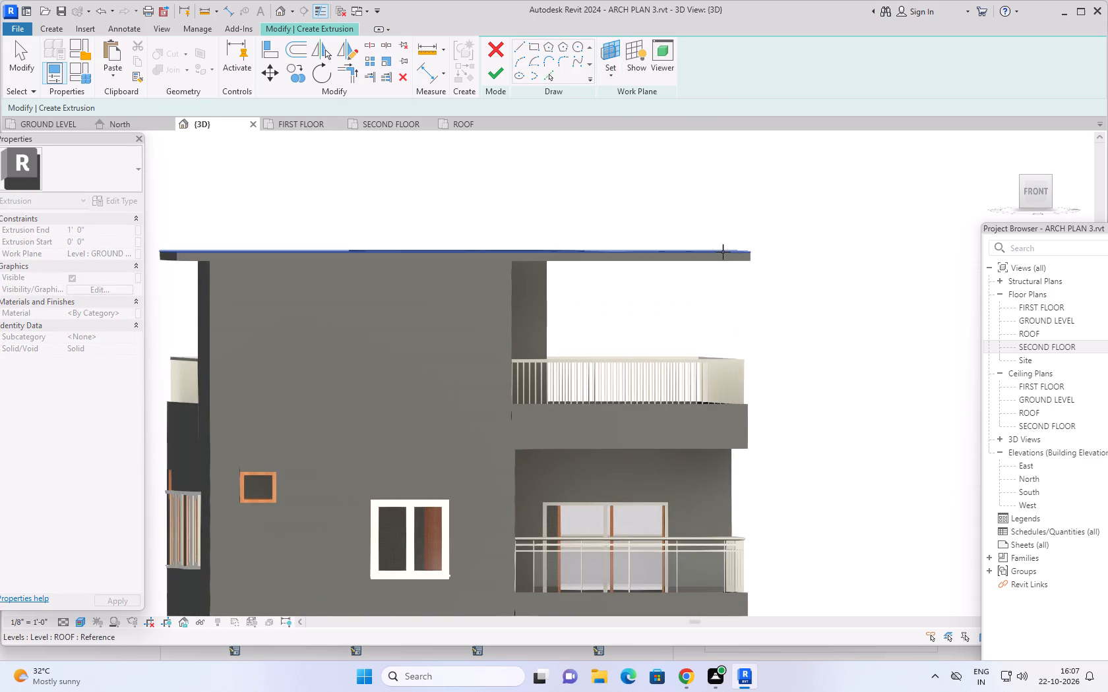
{"action": "scroll", "coordinate": [723, 252], "scroll_direction": "up", "scroll_amount": 5}
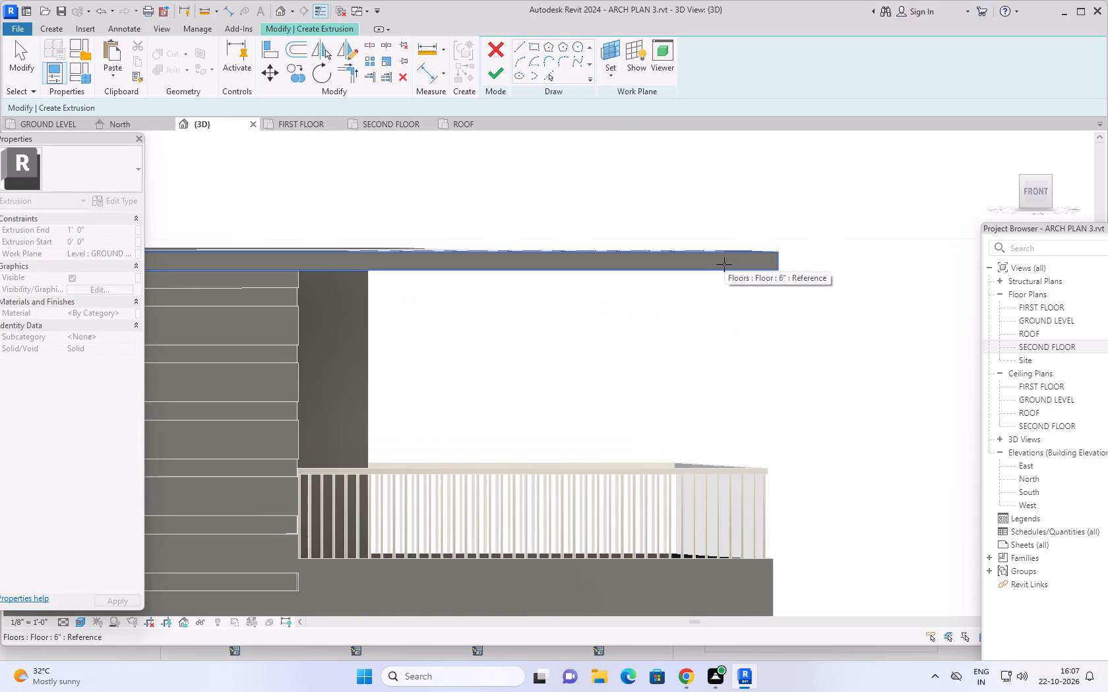
{"action": "left_click", "coordinate": [724, 264]}
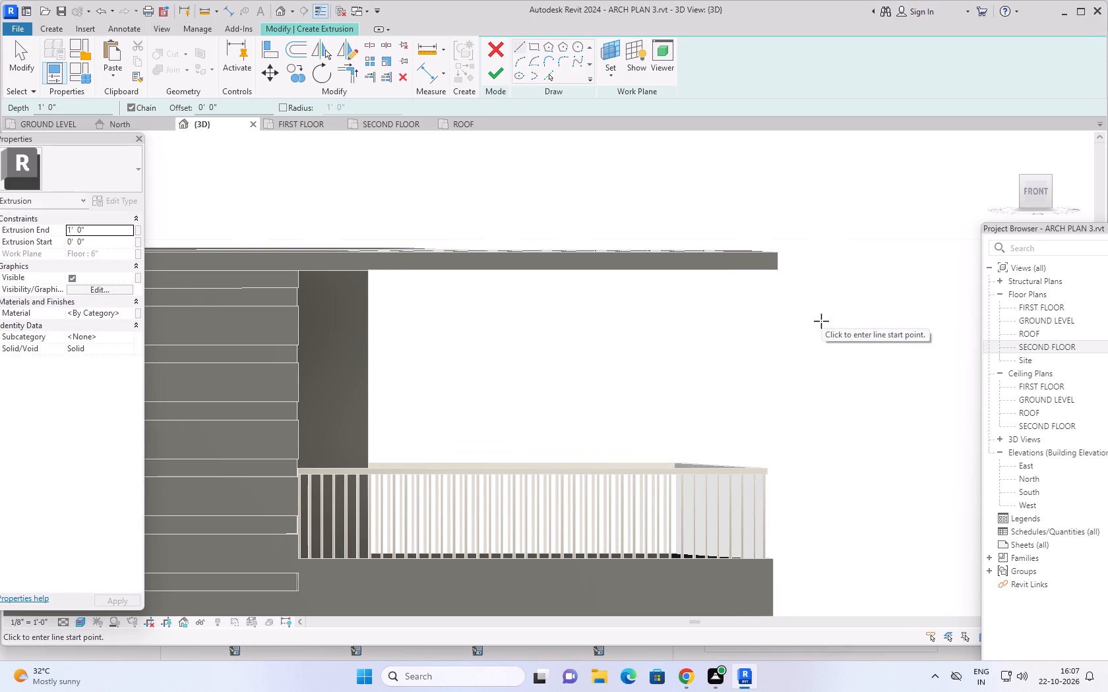
Sketch a rectangle about 9" wide and 21'-6" tall from the roof slab's front-right top corner to the first-floor balcony's underside.
{"action": "scroll", "coordinate": [832, 328], "scroll_direction": "down", "scroll_amount": 2}
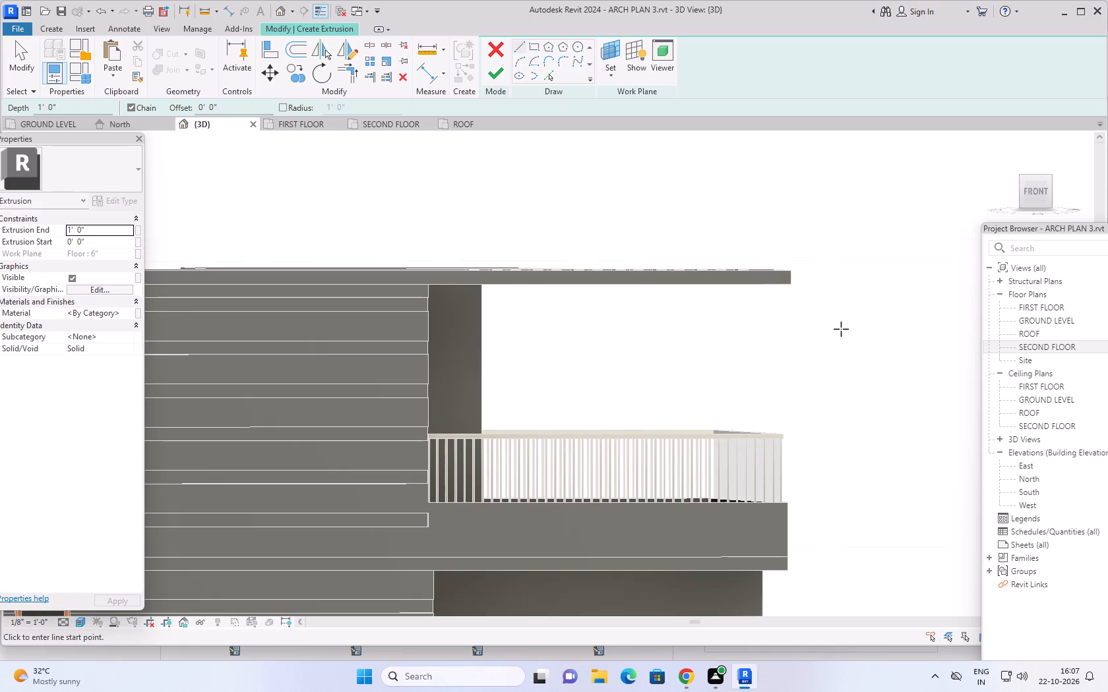
{"action": "scroll", "coordinate": [846, 330], "scroll_direction": "down", "scroll_amount": 1}
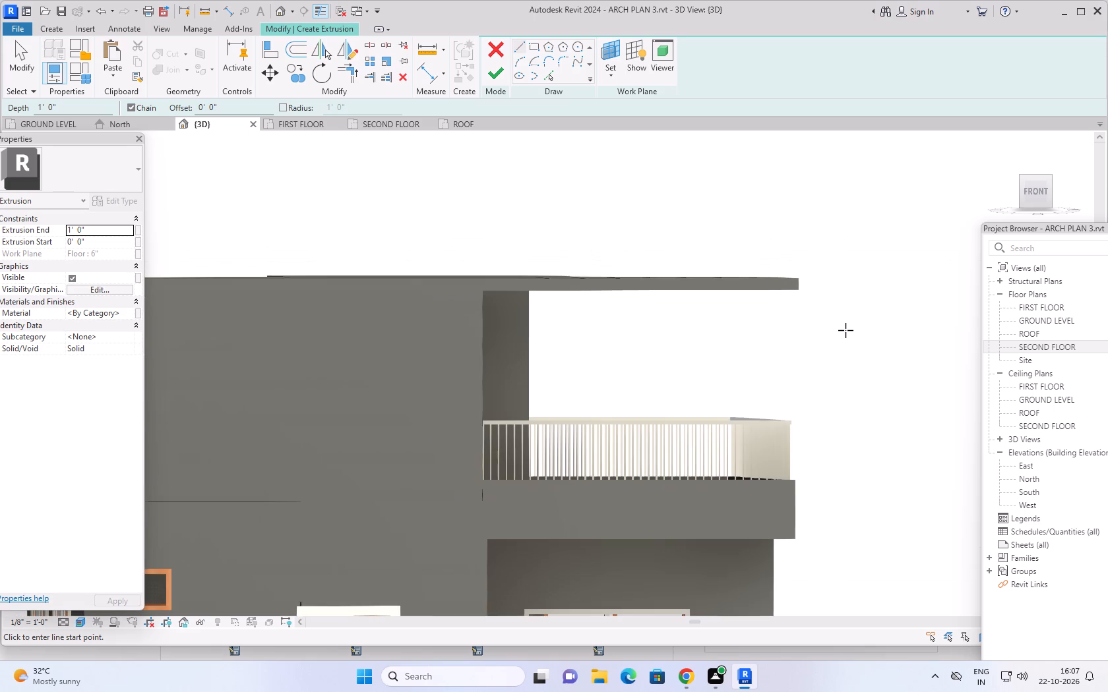
{"action": "left_click", "coordinate": [535, 44]}
{"action": "scroll", "coordinate": [842, 359], "scroll_direction": "down", "scroll_amount": 1}
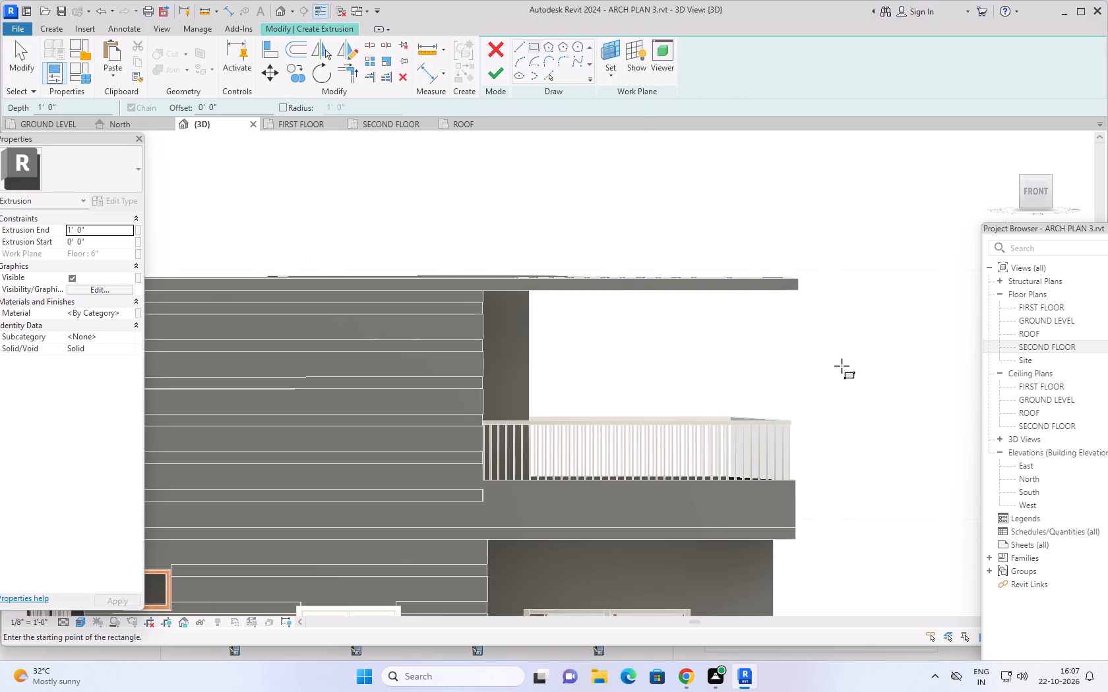
{"action": "scroll", "coordinate": [842, 366], "scroll_direction": "down", "scroll_amount": 2}
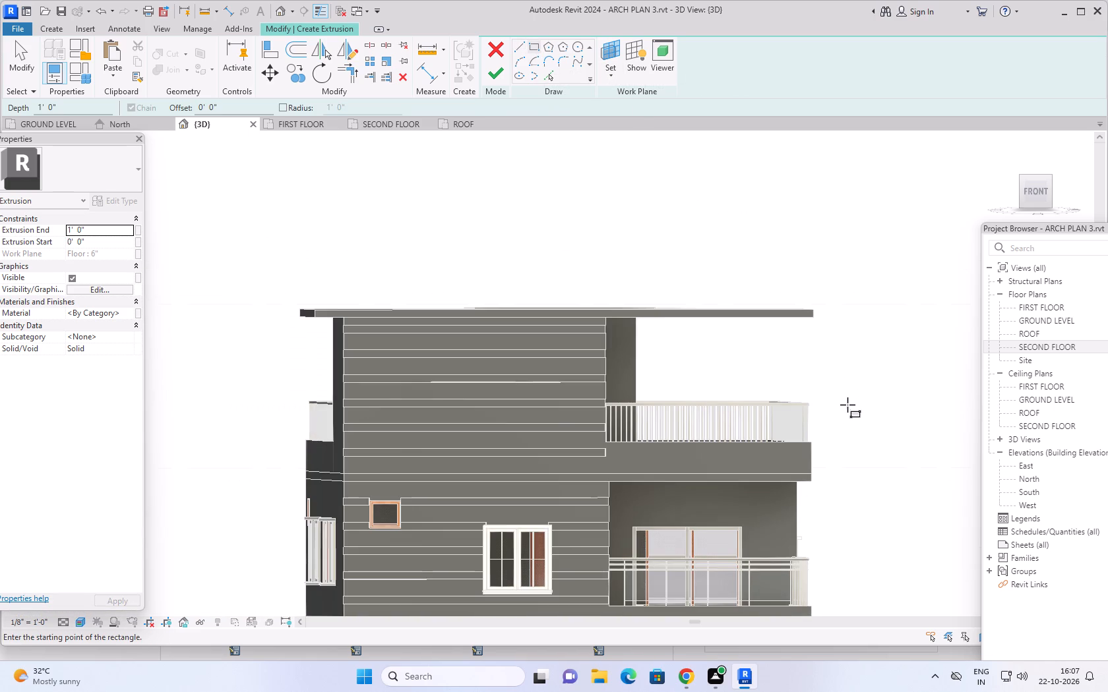
{"action": "middle_click_drag", "start_coordinate": [847, 406], "coordinate": [844, 415], "text": "shift"}
{"action": "scroll", "coordinate": [845, 416], "scroll_direction": "down", "scroll_amount": 1}
{"action": "middle_click_drag", "start_coordinate": [840, 401], "coordinate": [830, 359]}
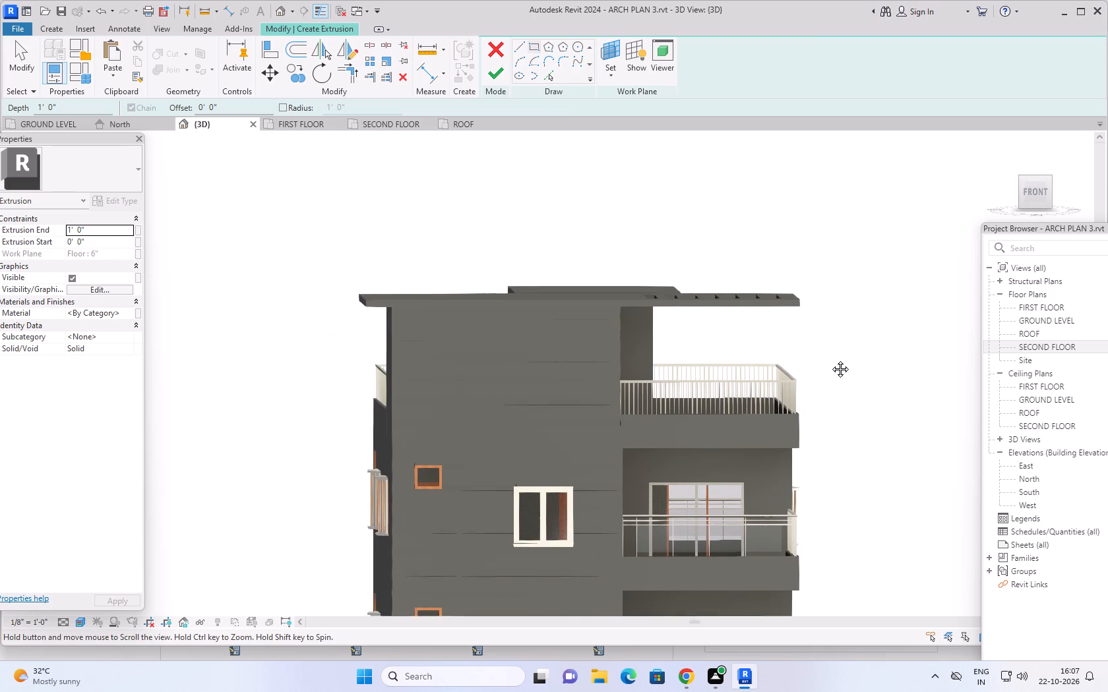
{"action": "middle_click_drag", "start_coordinate": [830, 359], "coordinate": [795, 333]}
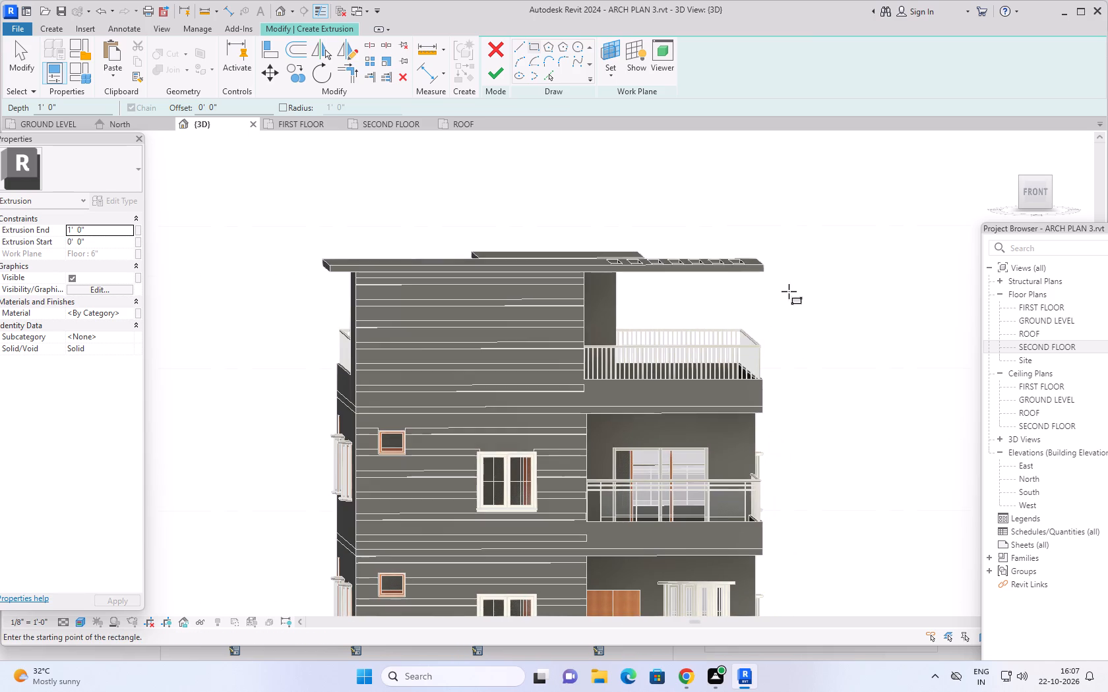
{"action": "scroll", "coordinate": [781, 281], "scroll_direction": "up", "scroll_amount": 3}
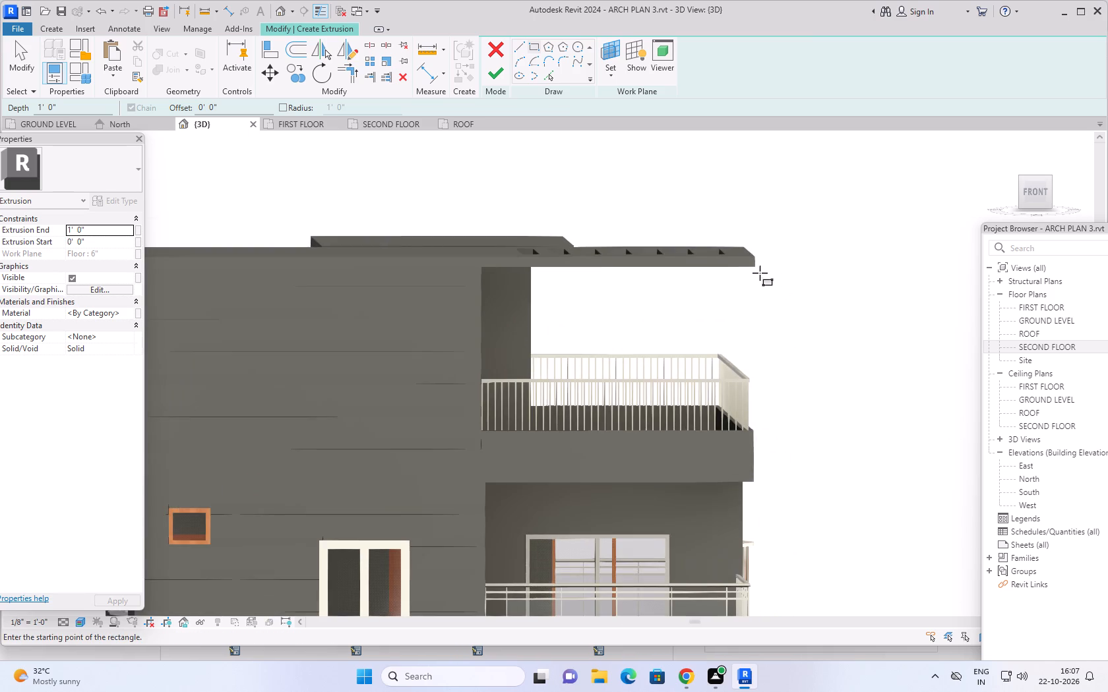
{"action": "scroll", "coordinate": [753, 268], "scroll_direction": "up", "scroll_amount": 5}
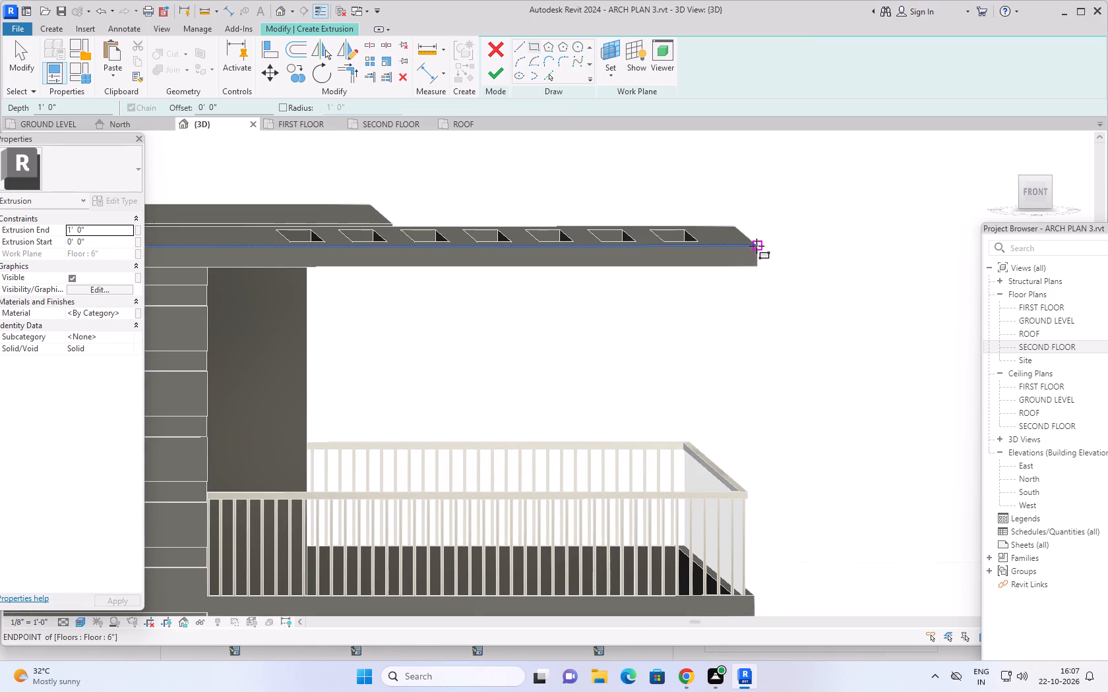
{"action": "left_click", "coordinate": [756, 246]}
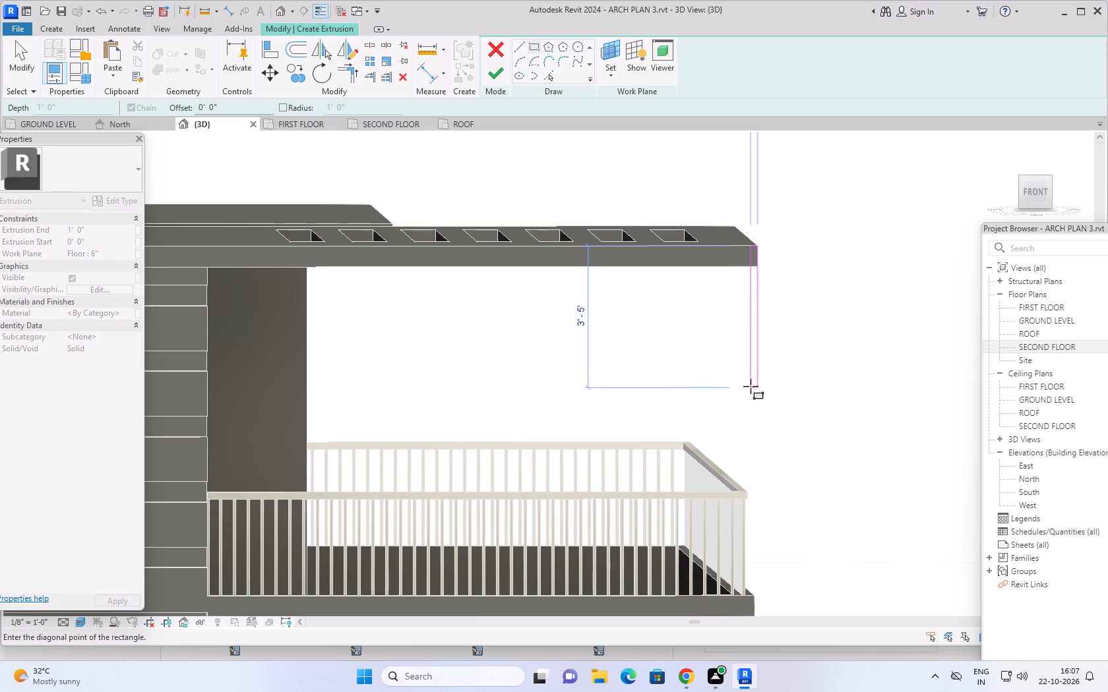
{"action": "scroll", "coordinate": [736, 428], "scroll_direction": "down", "scroll_amount": 4}
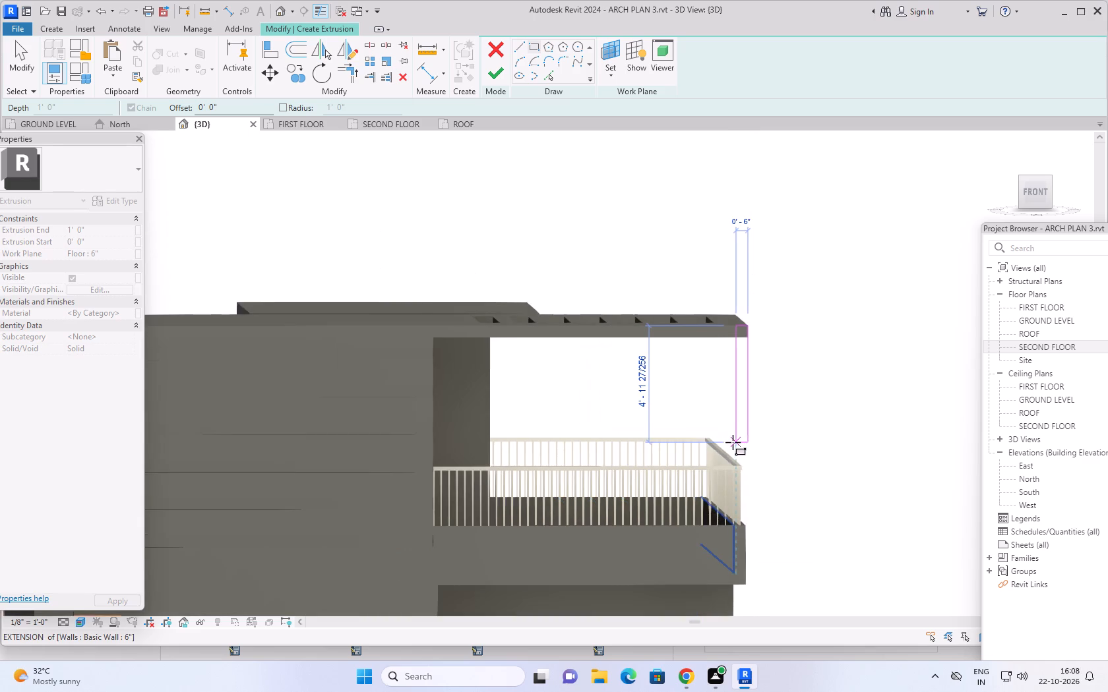
{"action": "middle_click_drag", "start_coordinate": [730, 442], "coordinate": [737, 238]}
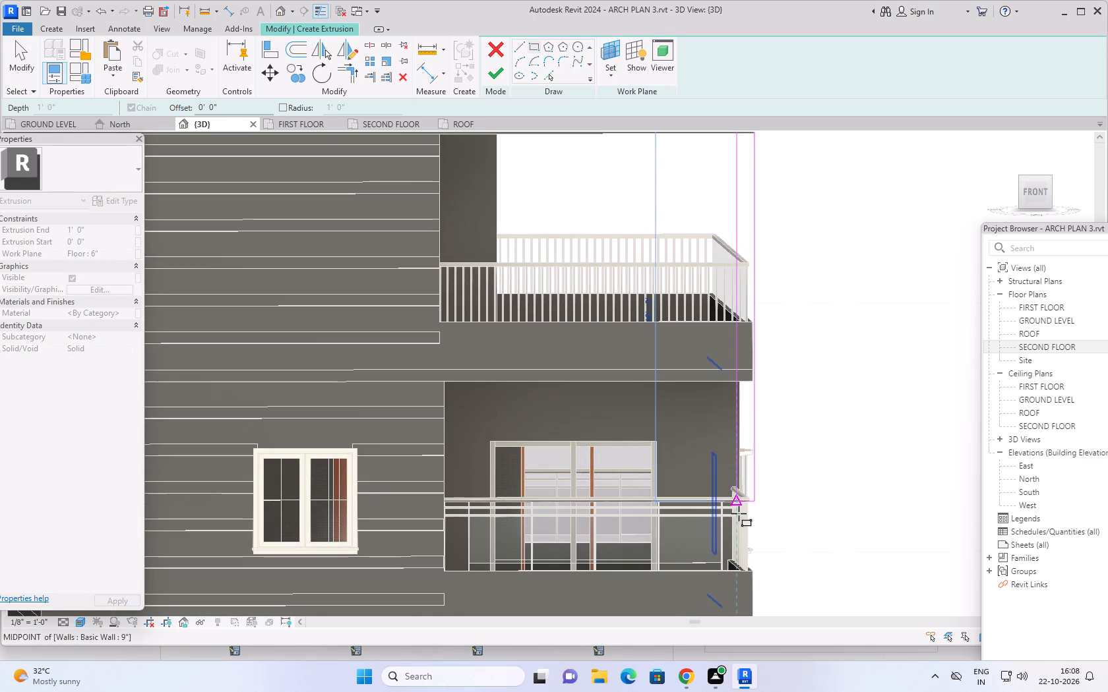
{"action": "middle_click_drag", "start_coordinate": [736, 585], "coordinate": [747, 408]}
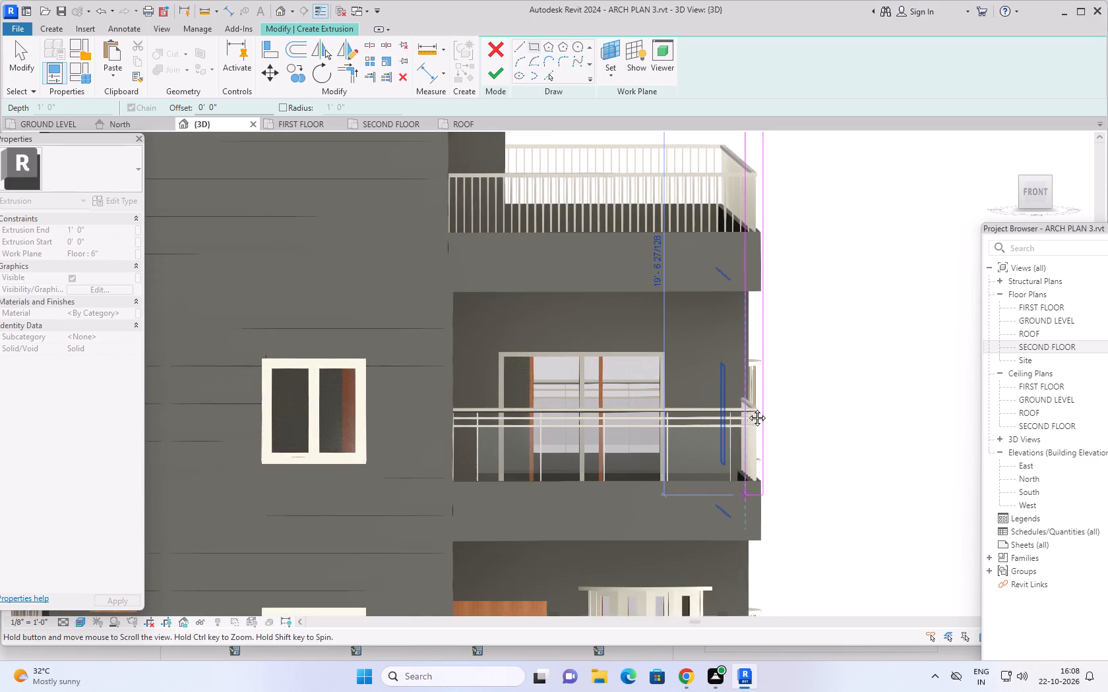
{"action": "middle_click_drag", "start_coordinate": [747, 408], "coordinate": [747, 395]}
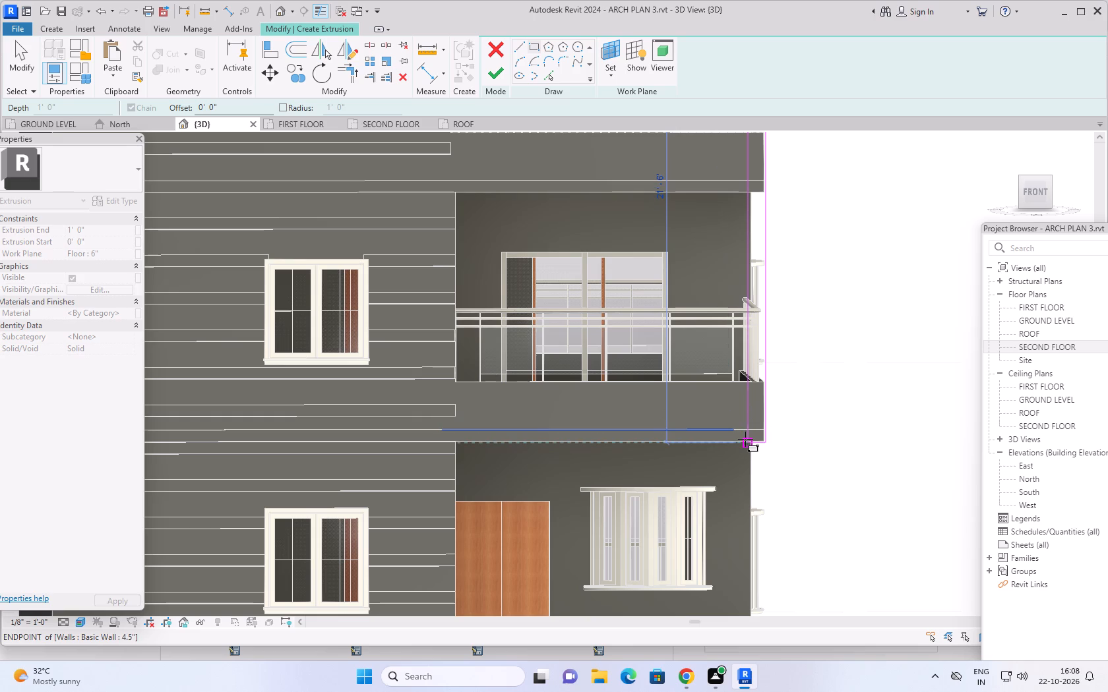
{"action": "left_click", "coordinate": [745, 440]}
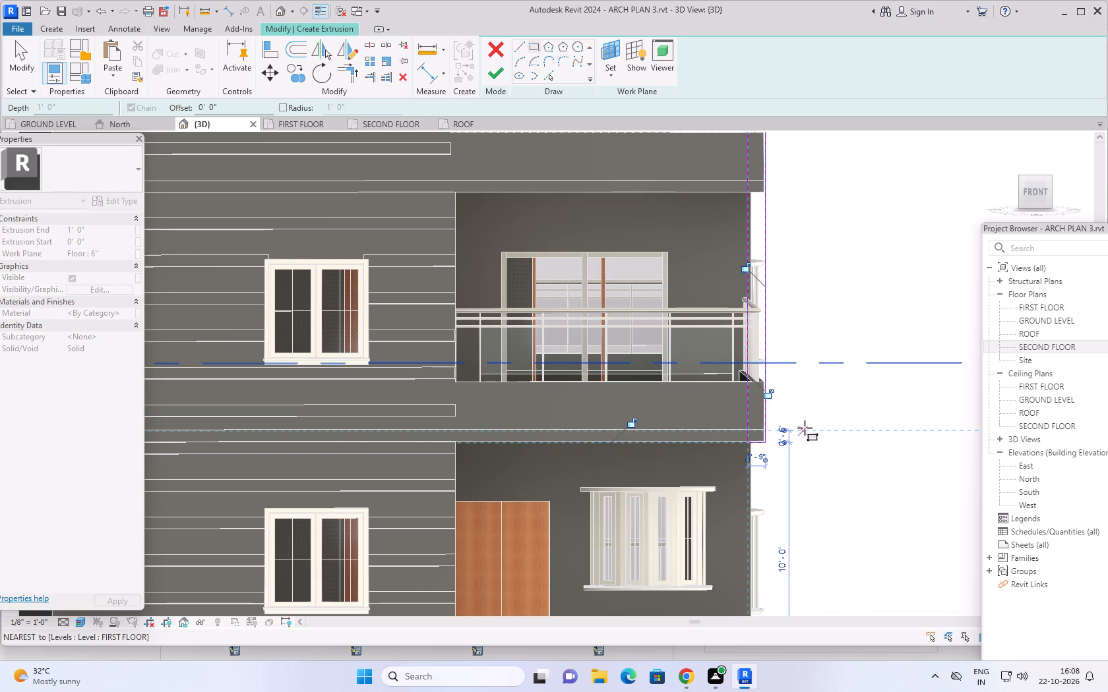
{"action": "key", "text": "Escape"}
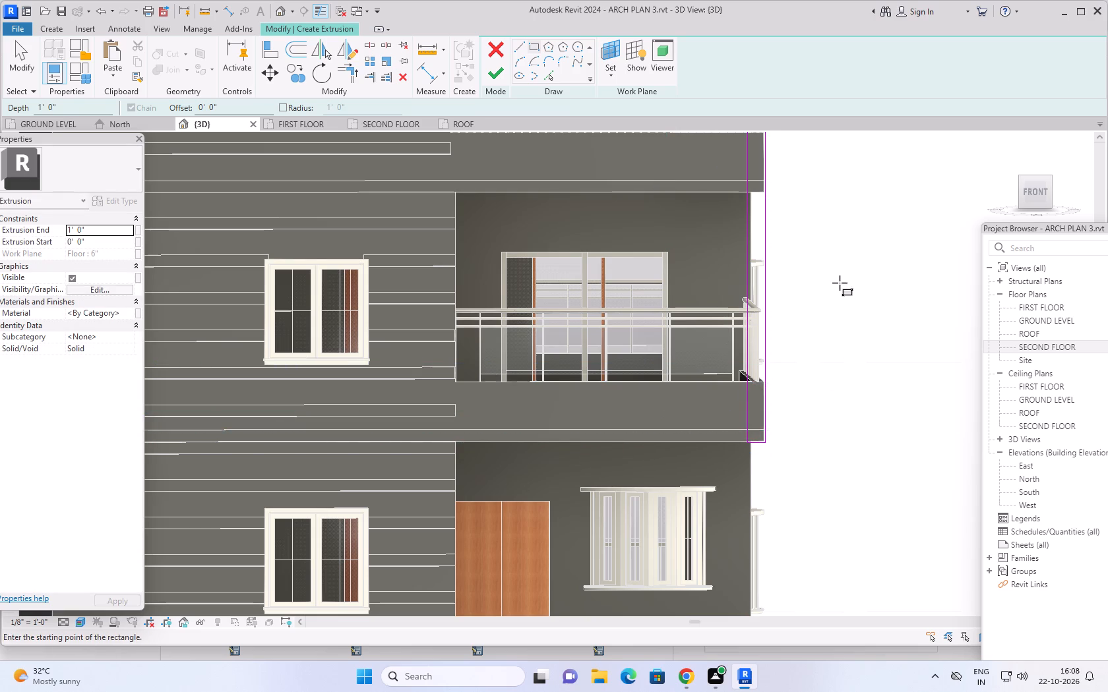
{"action": "middle_click_drag", "start_coordinate": [840, 283], "coordinate": [799, 425]}
{"action": "right_click_drag", "start_coordinate": [839, 283], "coordinate": [811, 384]}
{"action": "middle_click_drag", "start_coordinate": [809, 295], "coordinate": [795, 448]}
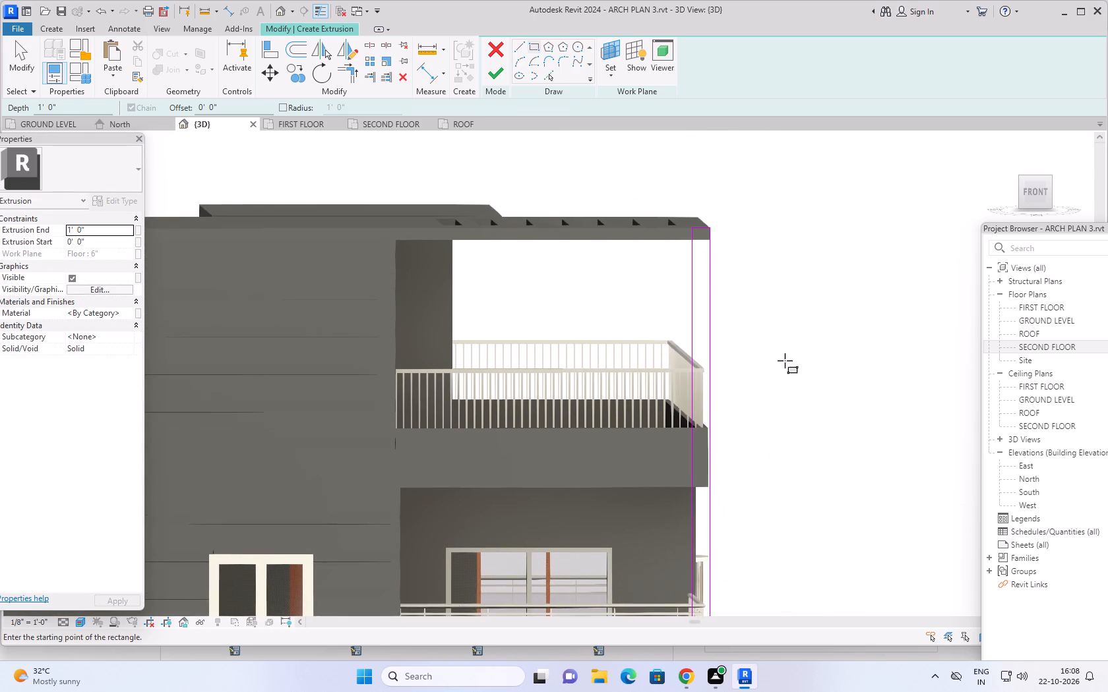
{"action": "middle_click_drag", "start_coordinate": [763, 360], "coordinate": [747, 374], "text": "shift"}
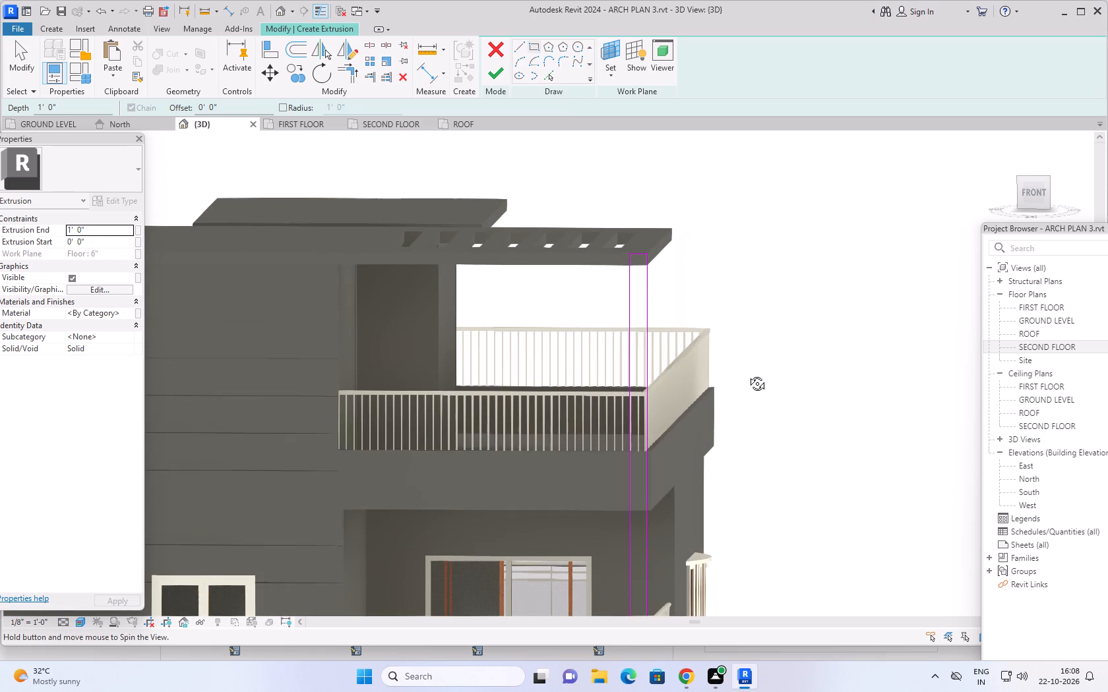
{"action": "middle_click_drag", "start_coordinate": [747, 374], "coordinate": [753, 368], "text": "shift"}
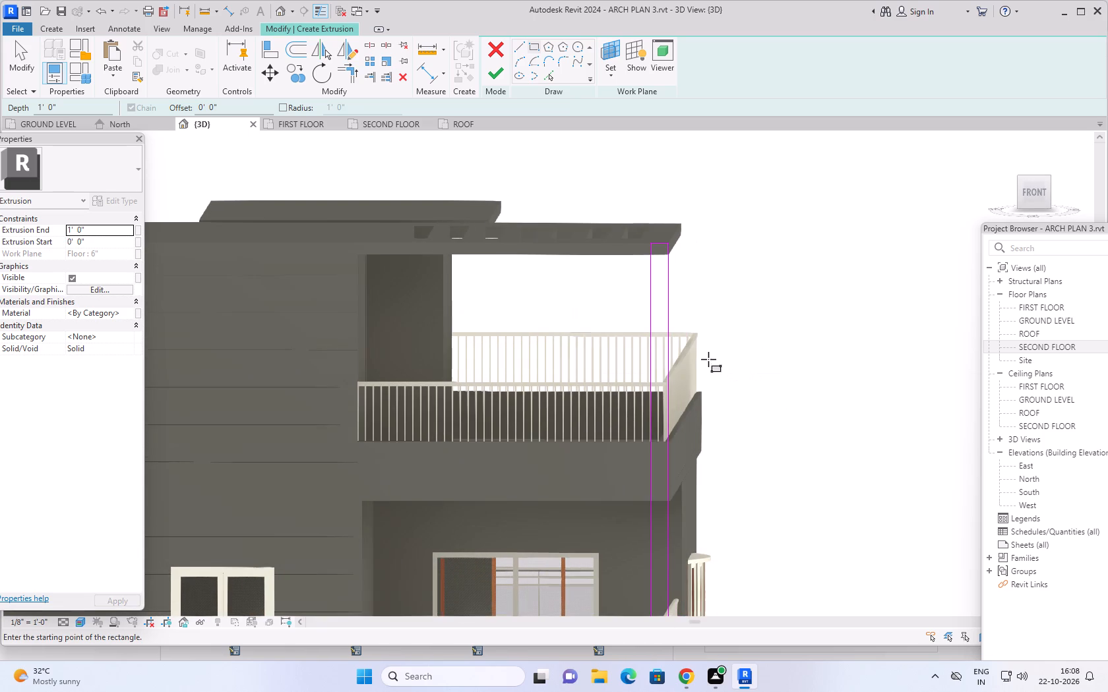
{"action": "key", "text": "Escape"}
{"action": "key", "text": "Escape"}
Set the tall rectangle's width to 6" by moving its inner vertical line.
{"action": "left_click", "coordinate": [650, 345]}
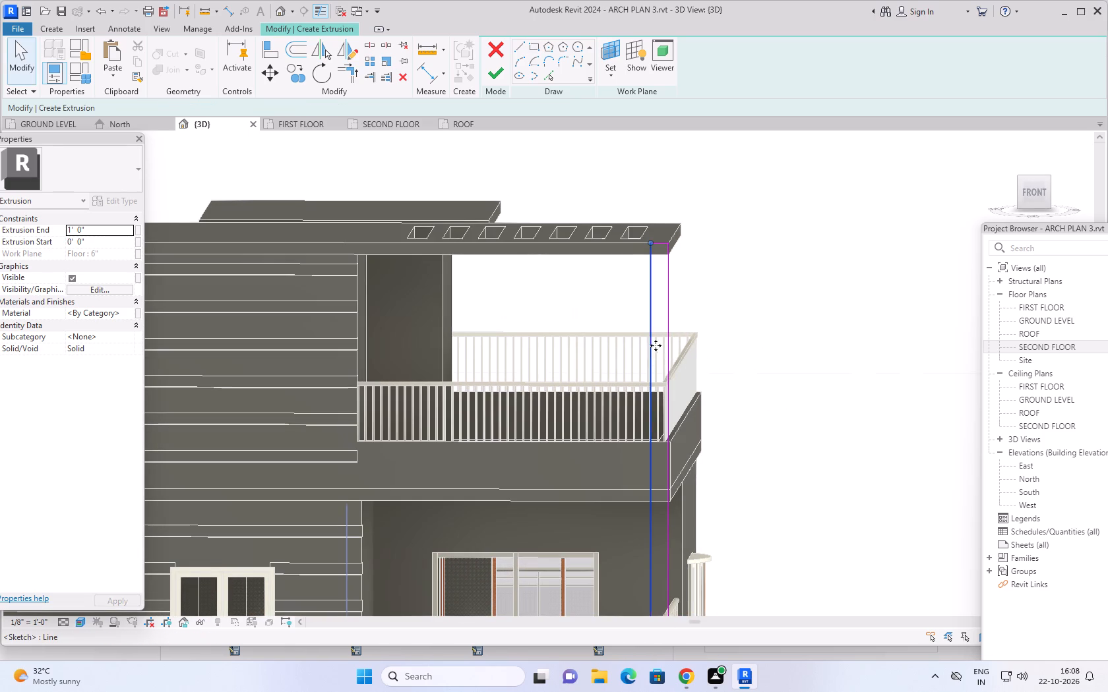
{"action": "scroll", "coordinate": [741, 301], "scroll_direction": "down", "scroll_amount": 5}
{"action": "middle_click_drag", "start_coordinate": [755, 374], "coordinate": [753, 314]}
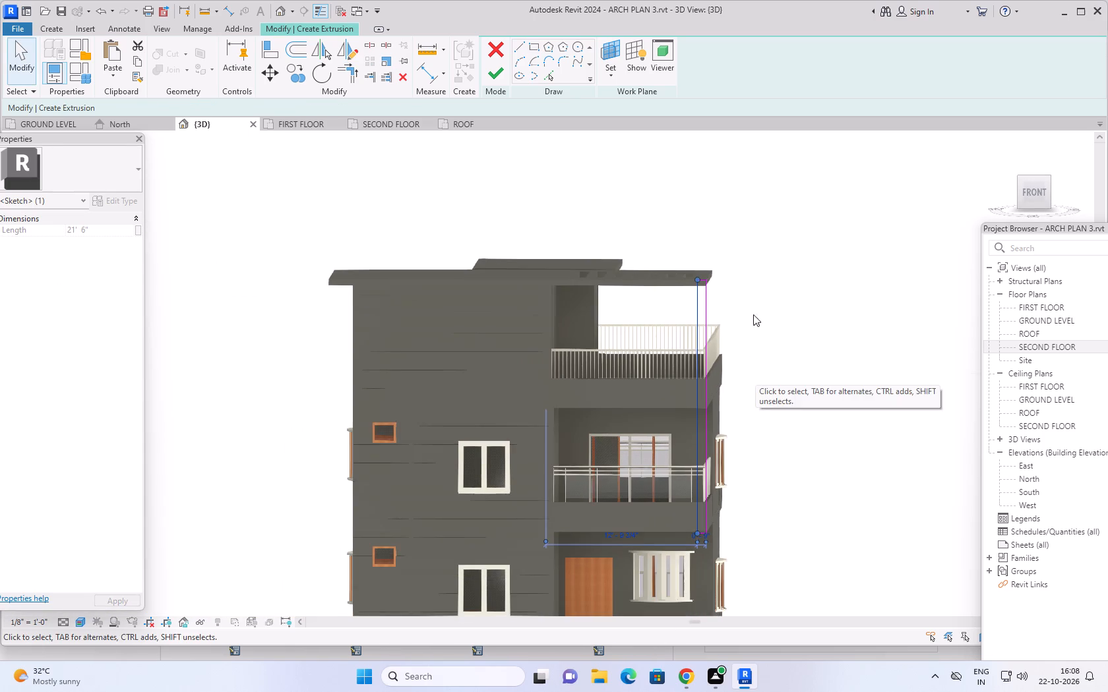
{"action": "middle_click_drag", "start_coordinate": [753, 314], "coordinate": [753, 280]}
{"action": "scroll", "coordinate": [700, 478], "scroll_direction": "up", "scroll_amount": 9}
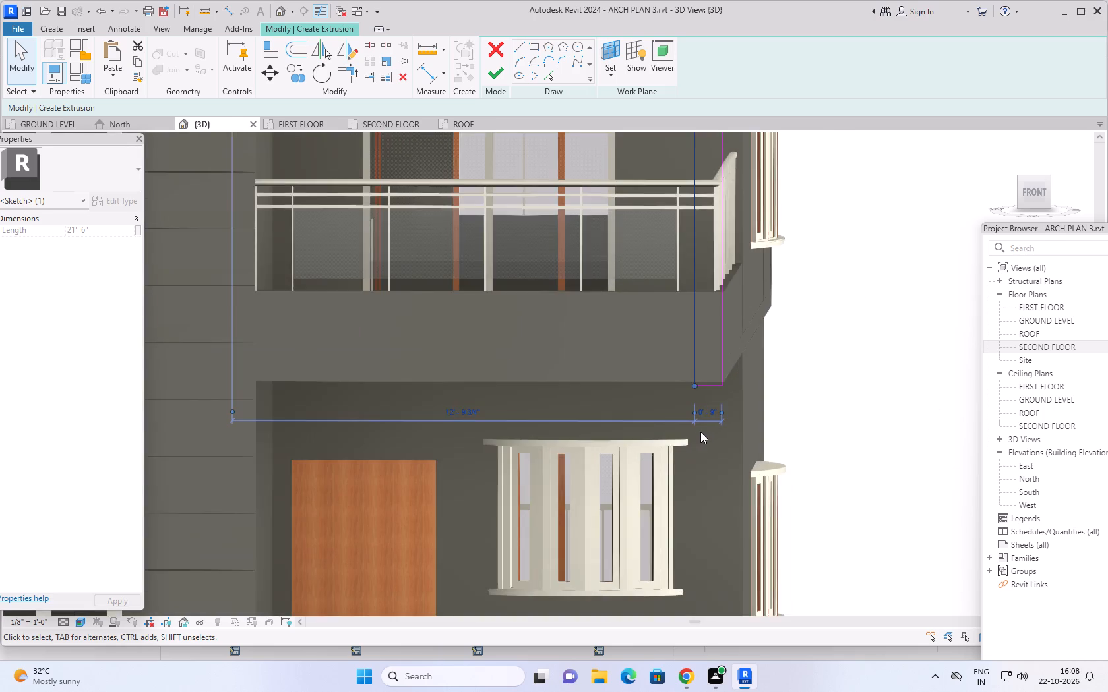
{"action": "scroll", "coordinate": [700, 432], "scroll_direction": "up", "scroll_amount": 4}
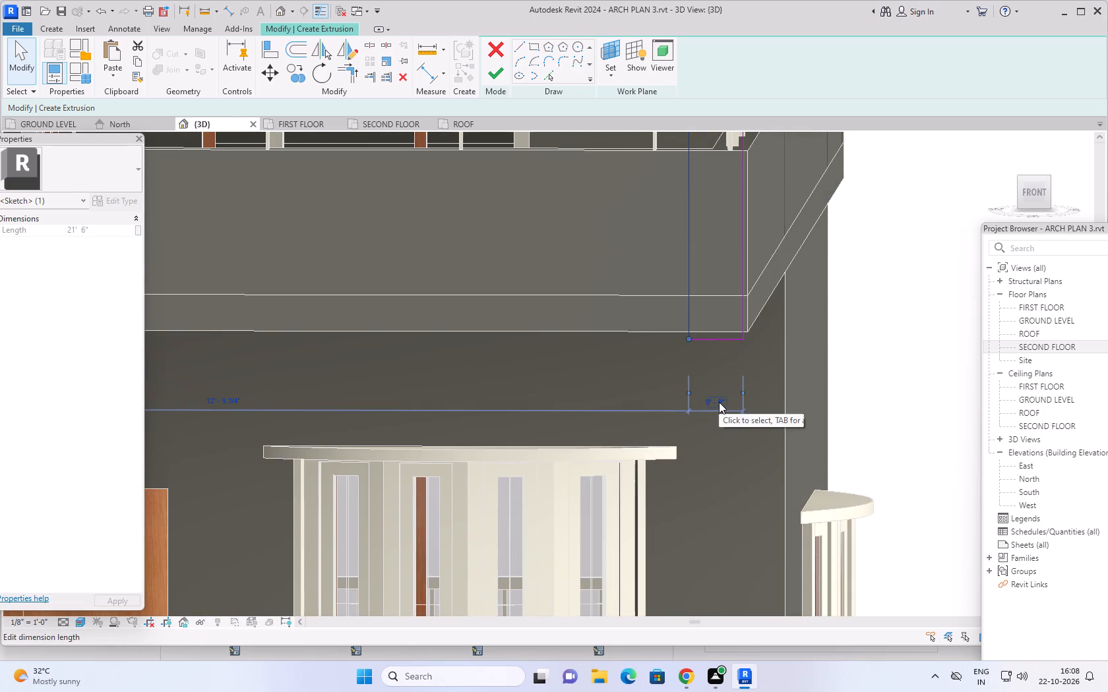
{"action": "left_click", "coordinate": [719, 402]}
{"action": "key", "text": "6"}
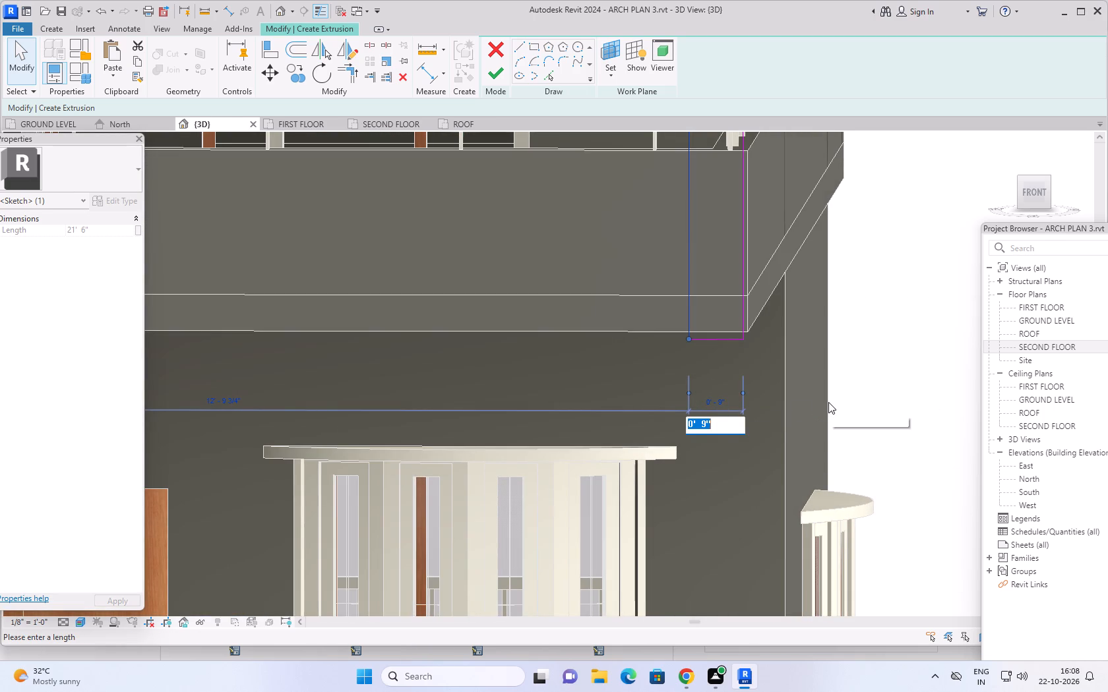
{"action": "key", "text": "shift+quotedbl"}
{"action": "key", "text": "Return"}
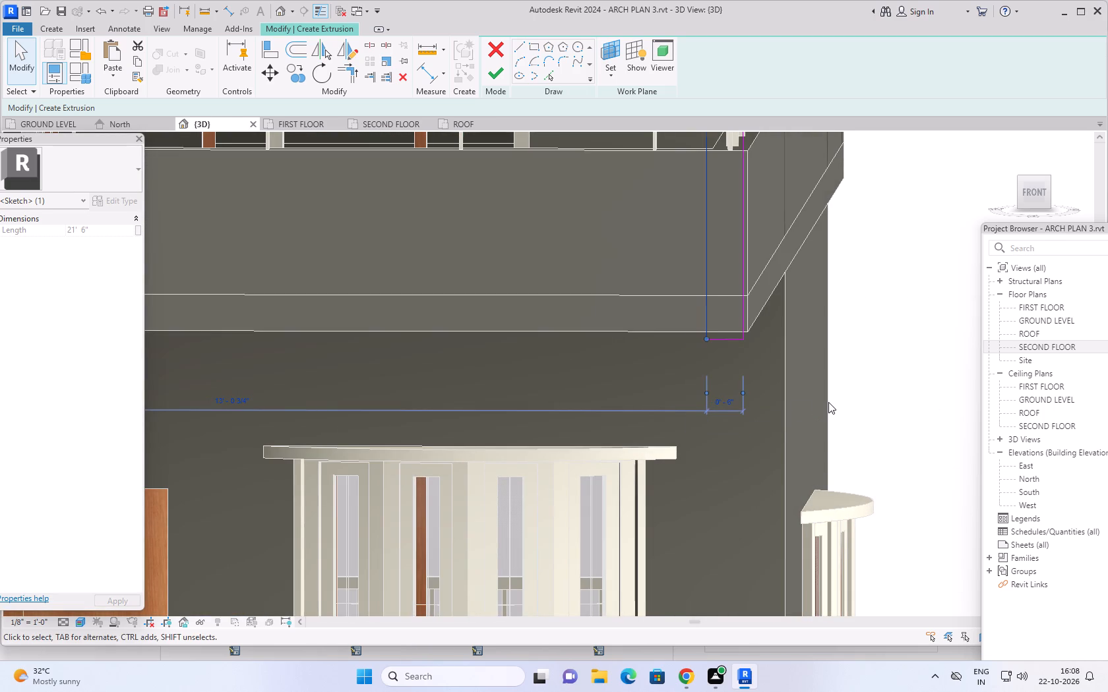
Examine the narrow vertical profile against the whole front facade, from the roof slab down to the entrance.
{"action": "scroll", "coordinate": [830, 401], "scroll_direction": "down", "scroll_amount": 6}
{"action": "scroll", "coordinate": [840, 332], "scroll_direction": "down", "scroll_amount": 3}
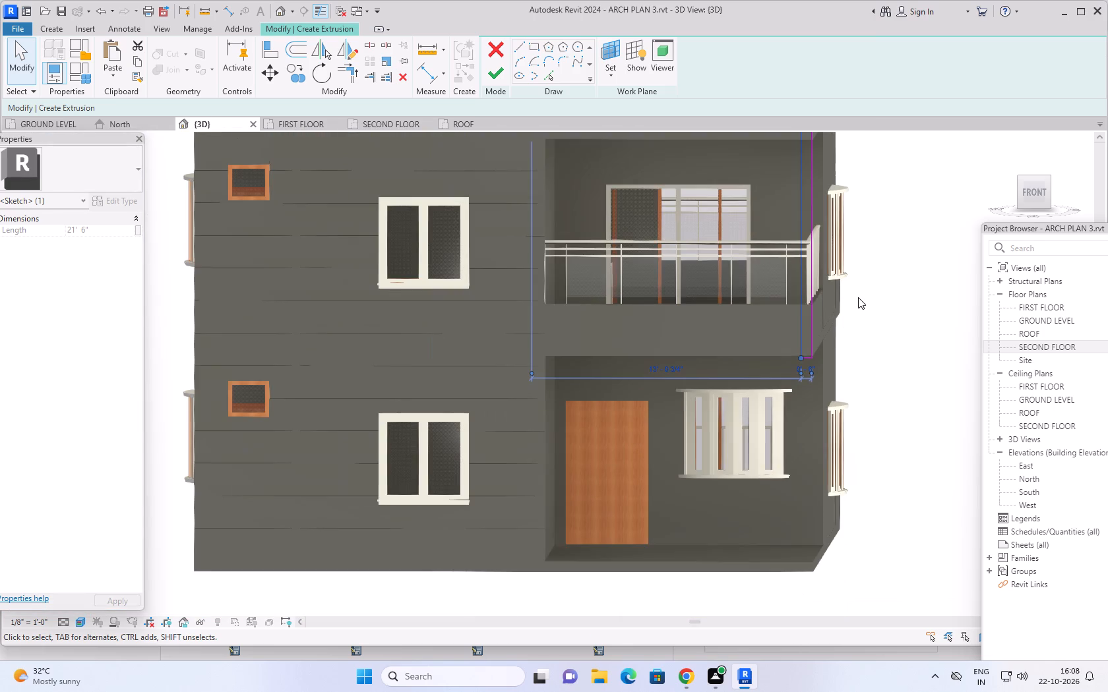
{"action": "scroll", "coordinate": [860, 294], "scroll_direction": "down", "scroll_amount": 2}
{"action": "middle_click_drag", "start_coordinate": [877, 216], "coordinate": [795, 333]}
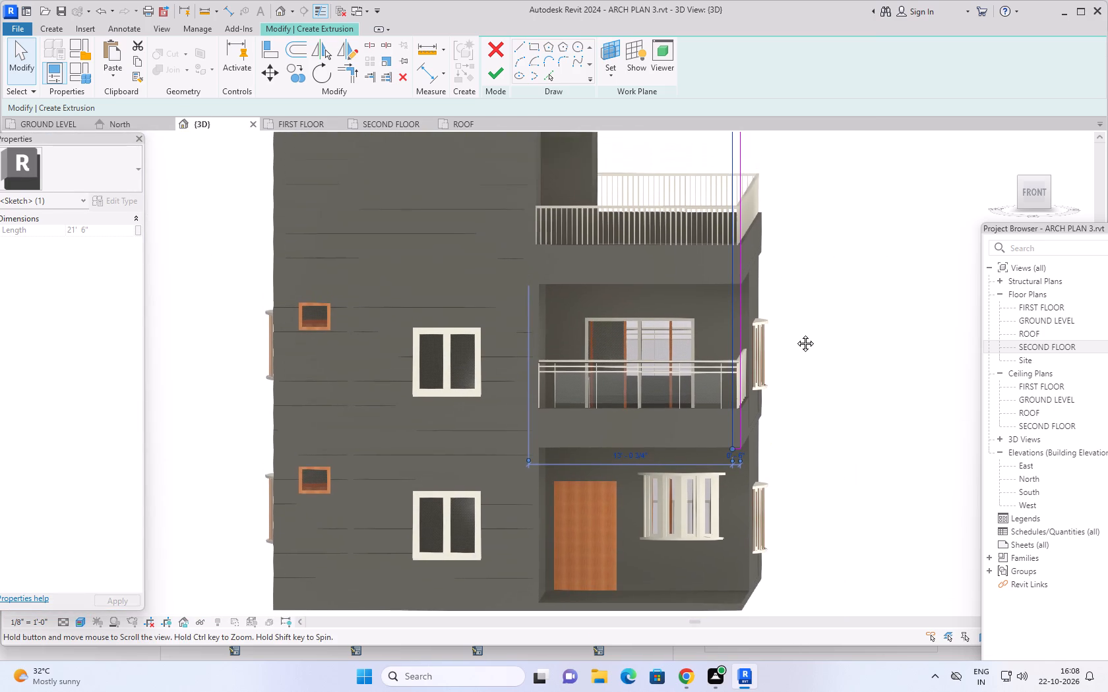
{"action": "middle_click_drag", "start_coordinate": [795, 333], "coordinate": [797, 343]}
{"action": "scroll", "coordinate": [813, 308], "scroll_direction": "down", "scroll_amount": 1}
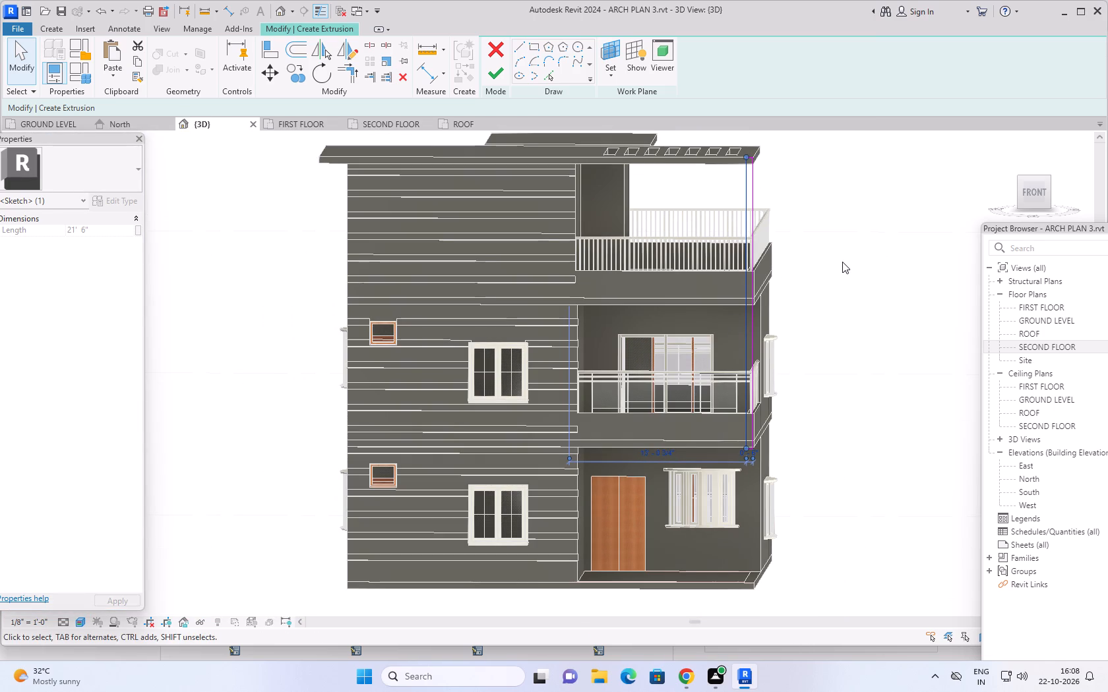
{"action": "middle_click_drag", "start_coordinate": [842, 262], "coordinate": [795, 285]}
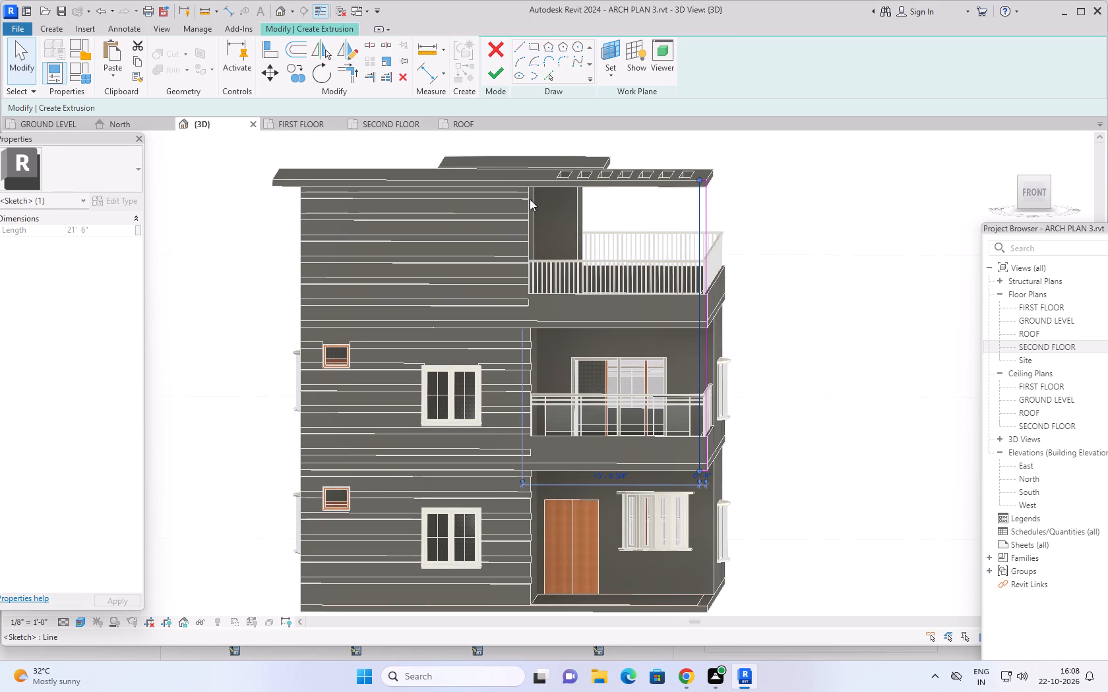
Examine the tall narrow profile against the roof slab and balconies from the left side and the front.
{"action": "key", "text": "Escape"}
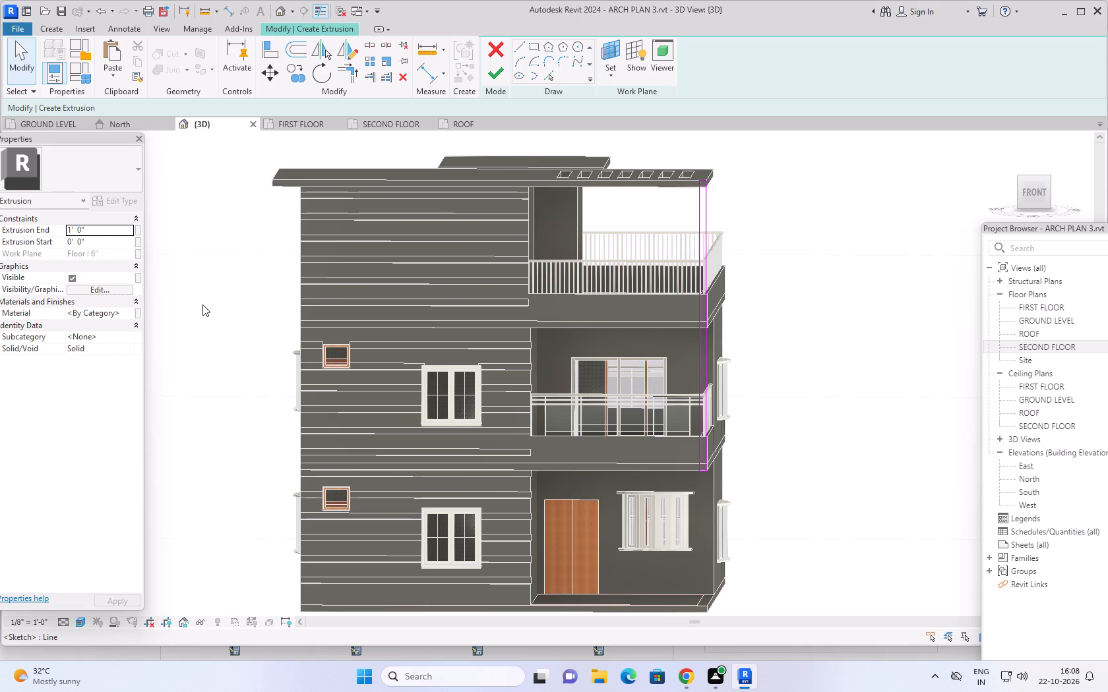
{"action": "middle_click_drag", "start_coordinate": [201, 303], "coordinate": [319, 355], "text": "shift"}
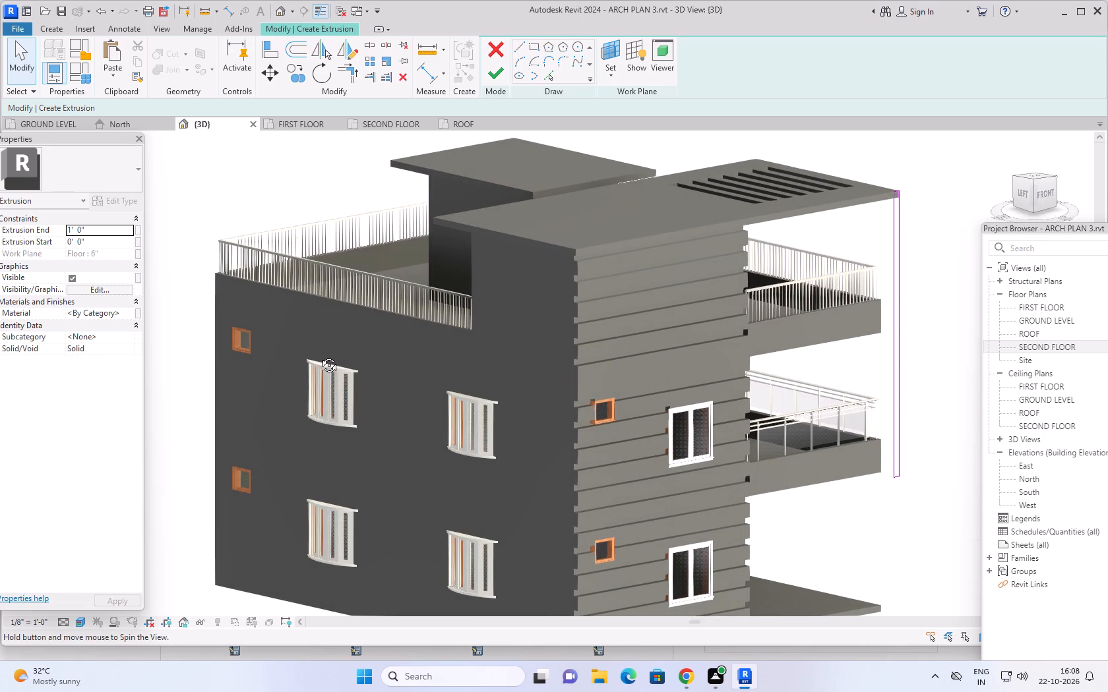
{"action": "middle_click_drag", "start_coordinate": [319, 355], "coordinate": [402, 368], "text": "shift"}
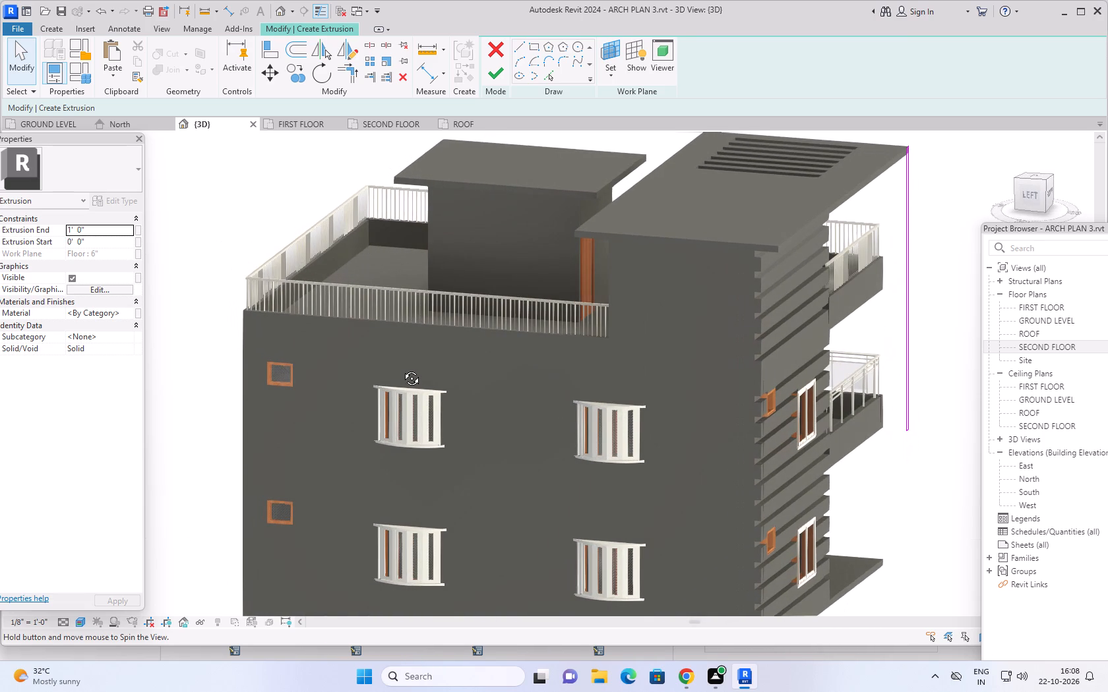
{"action": "middle_click_drag", "start_coordinate": [402, 368], "coordinate": [402, 368], "text": "shift"}
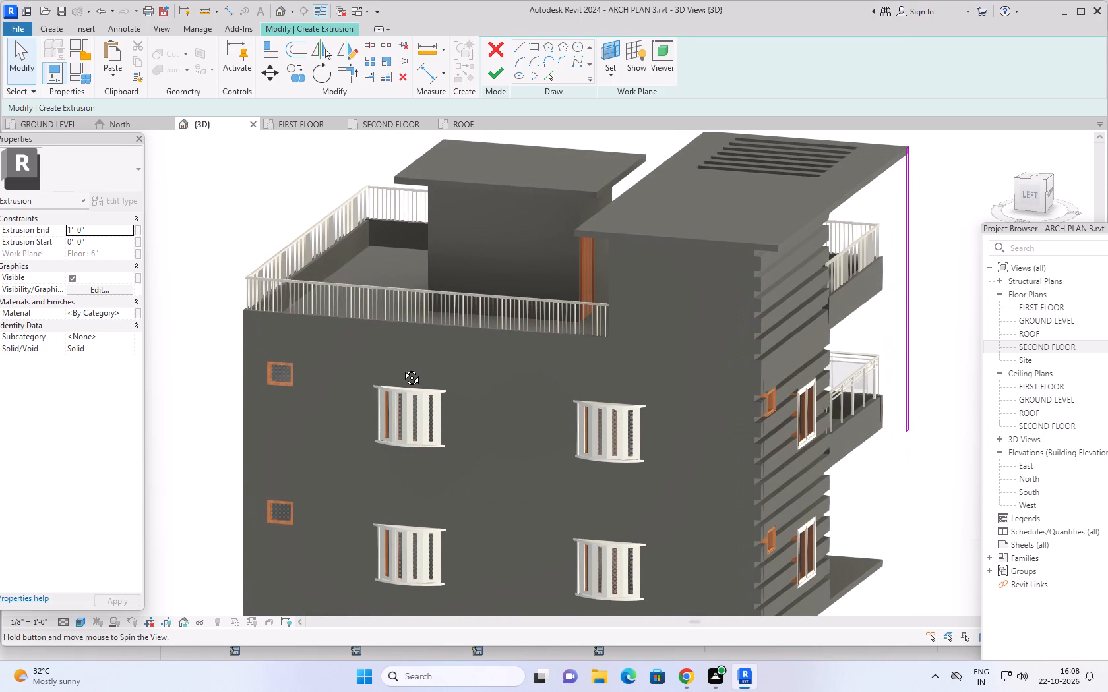
{"action": "middle_click_drag", "start_coordinate": [402, 368], "coordinate": [298, 381], "text": "shift"}
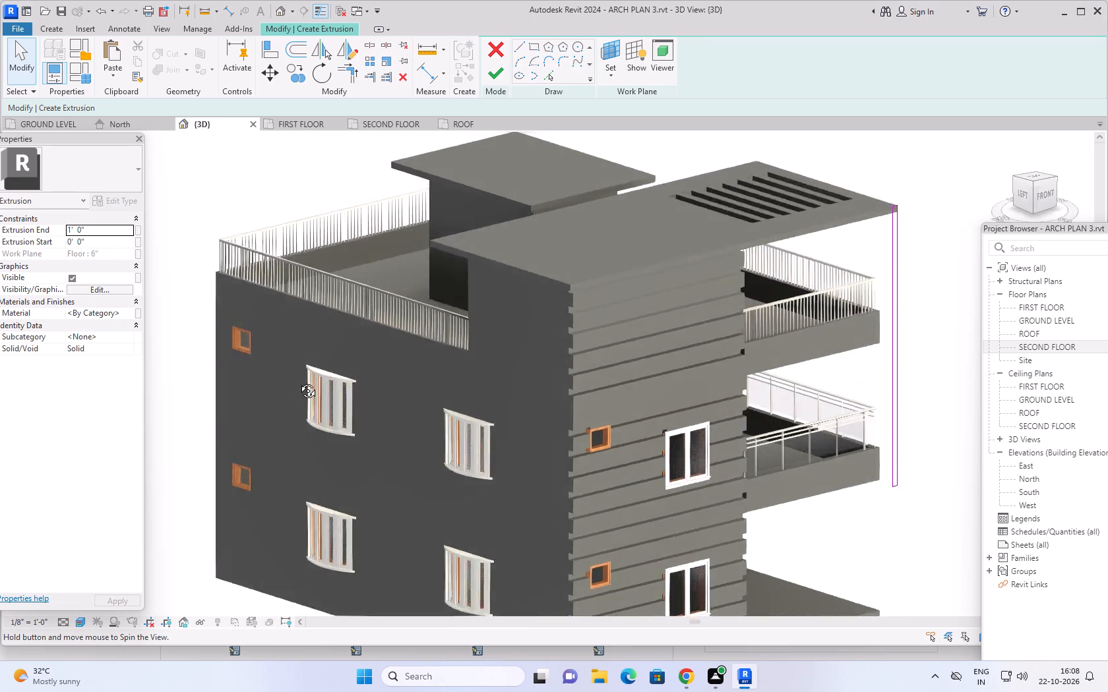
{"action": "middle_click_drag", "start_coordinate": [298, 381], "coordinate": [204, 335], "text": "shift"}
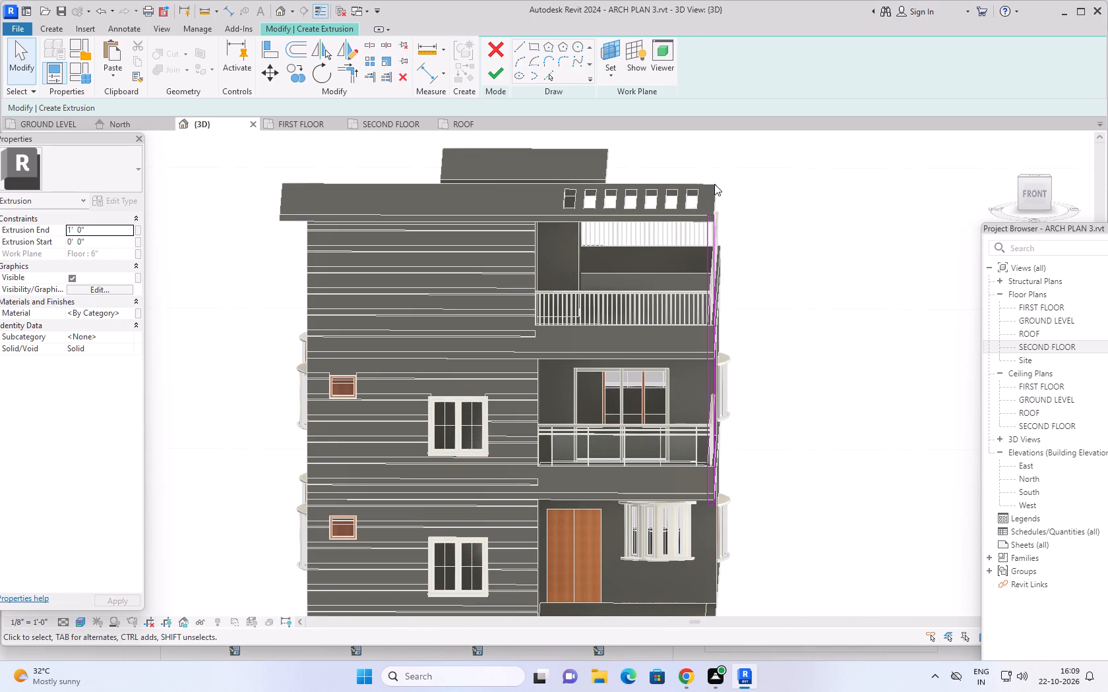
{"action": "middle_click", "coordinate": [820, 301], "text": "shift"}
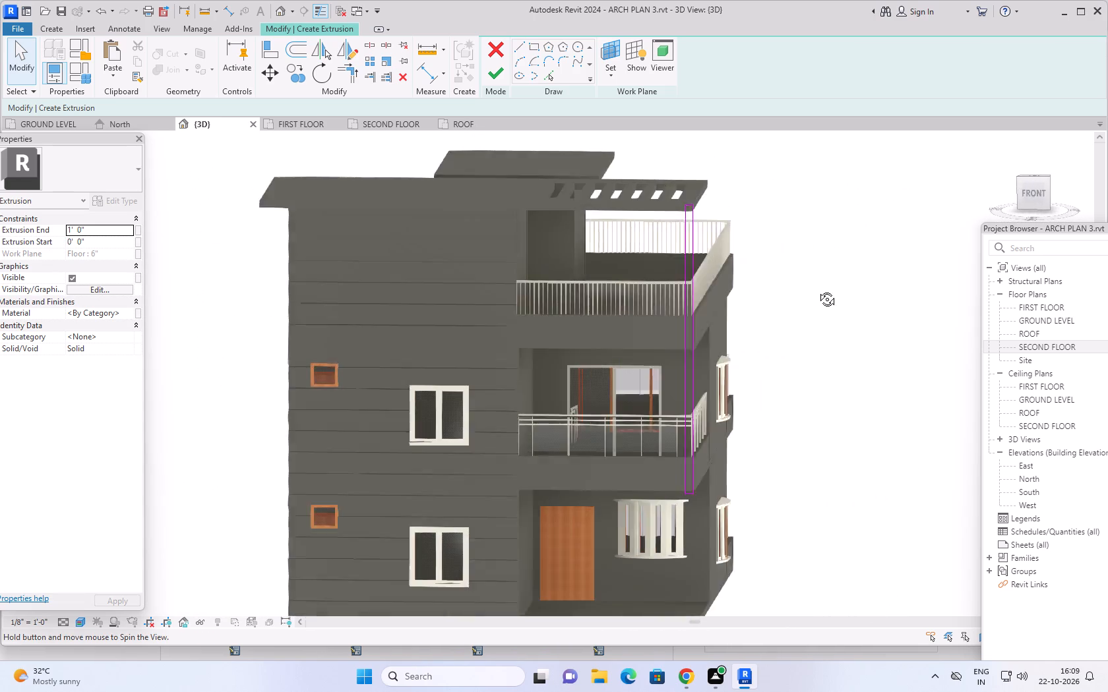
{"action": "middle_click_drag", "start_coordinate": [825, 300], "coordinate": [766, 252]}
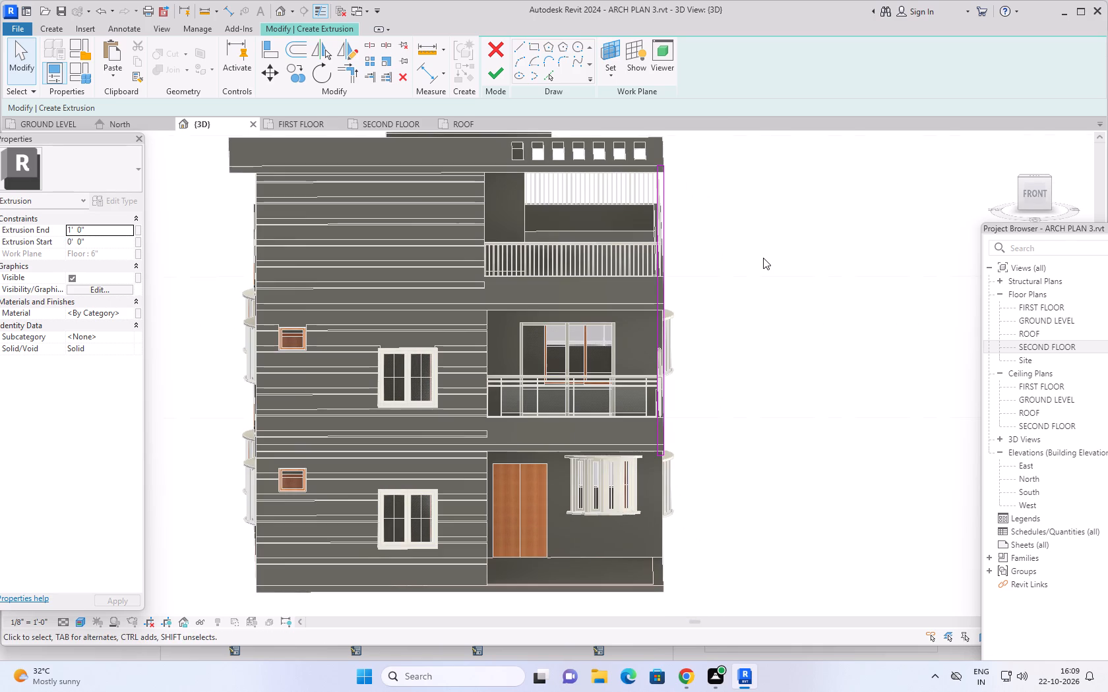
{"action": "key", "text": "Escape"}
{"action": "key", "text": "Escape"}
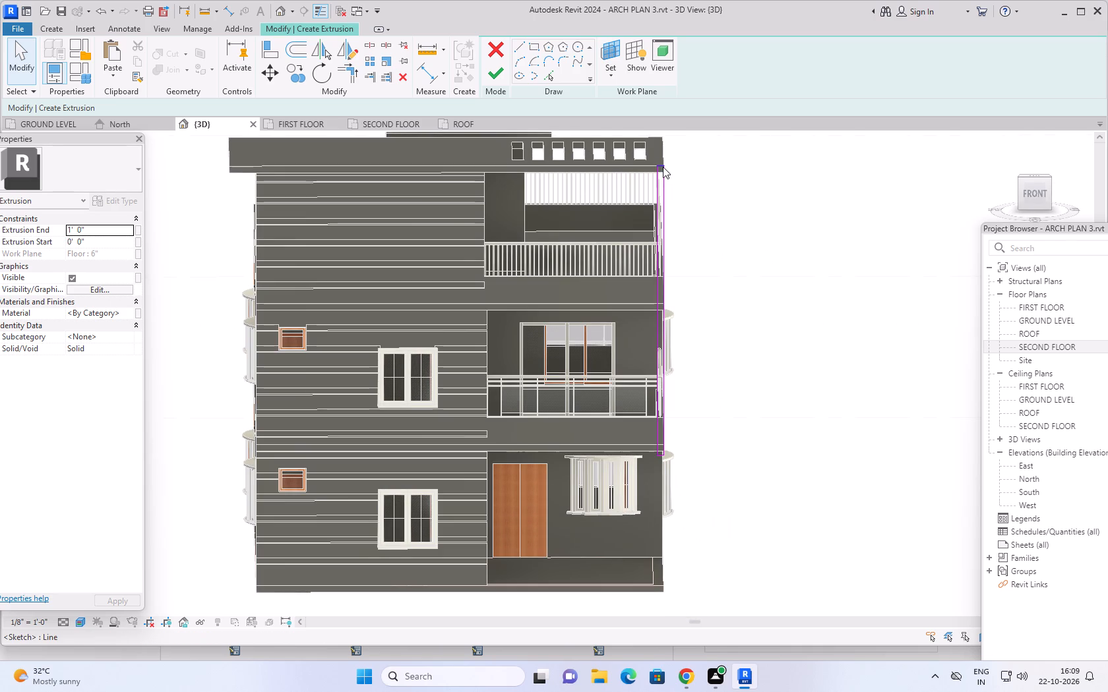
Delete all four sketch lines of the 21'-6" tall rectangle along the front-right edge.
{"action": "left_click", "coordinate": [663, 167]}
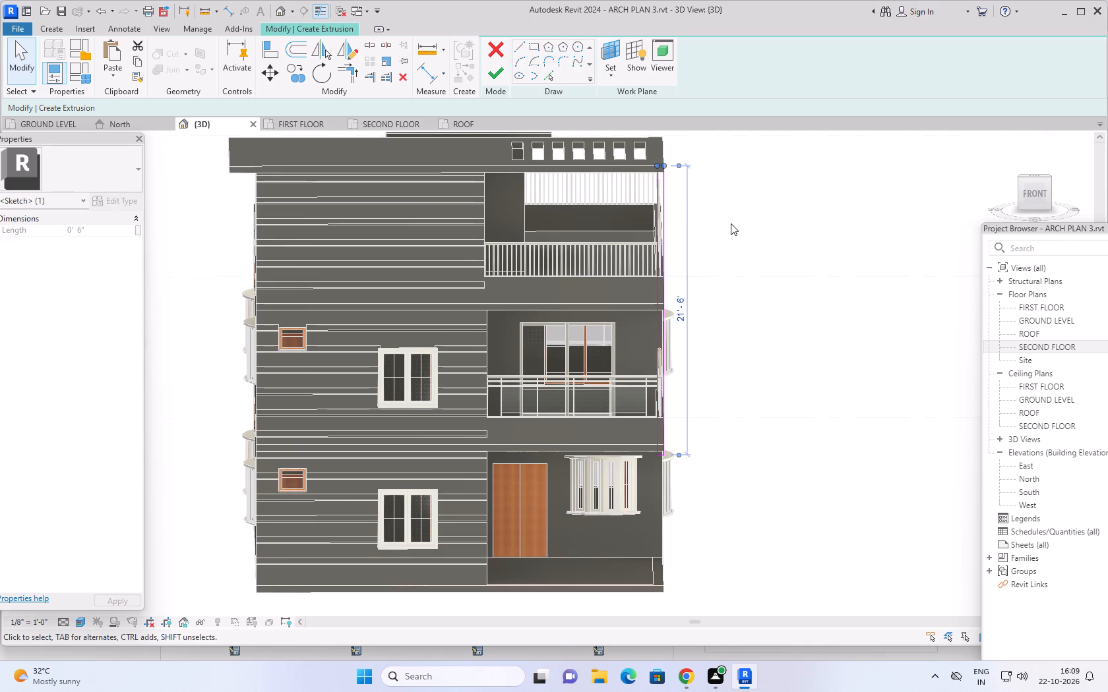
{"action": "key", "text": "Delete"}
{"action": "left_click_drag", "start_coordinate": [729, 213], "coordinate": [625, 297]}
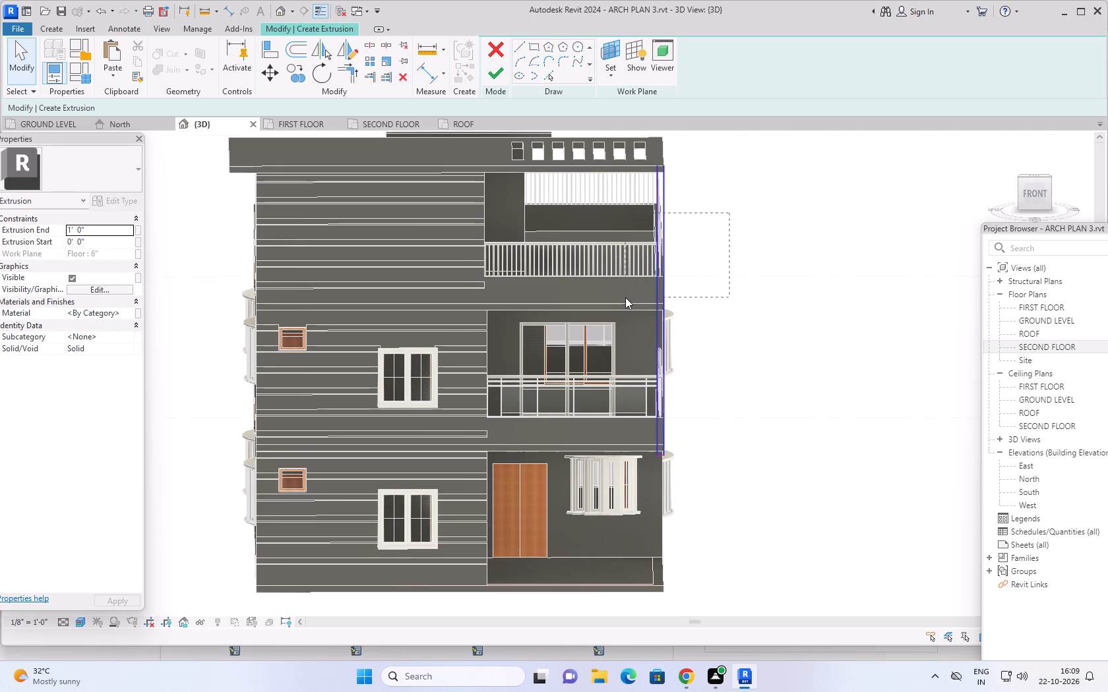
{"action": "key", "text": "Delete"}
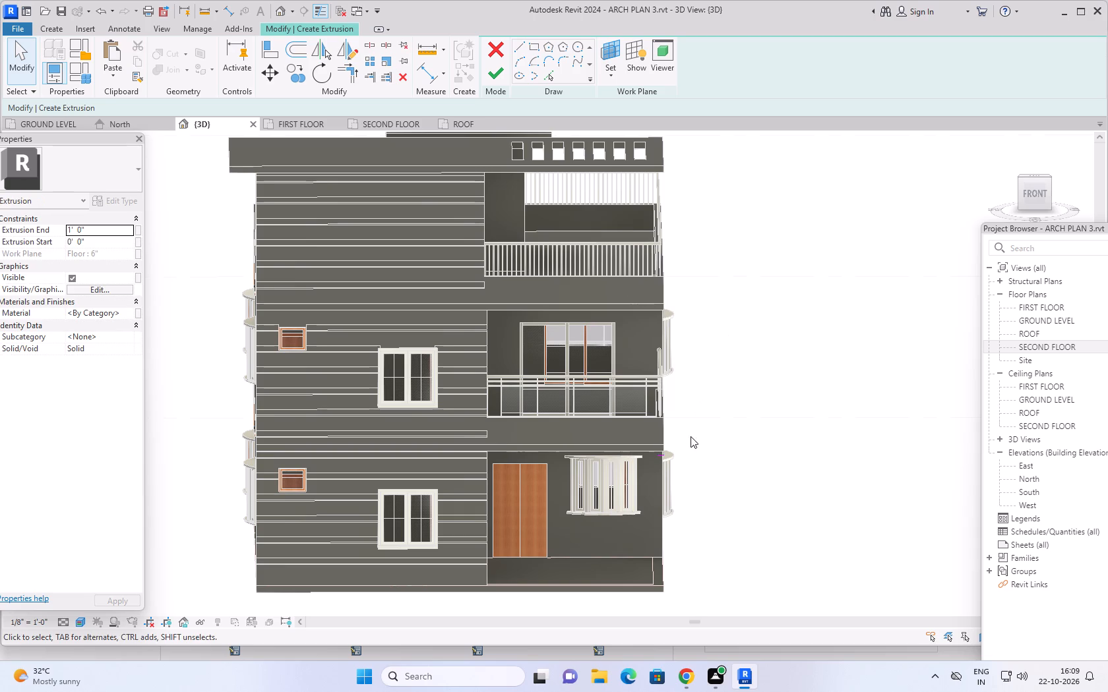
{"action": "left_click", "coordinate": [663, 458]}
{"action": "key", "text": "Delete"}
Sketch a rectangle about 9" wide and 10'-5" tall at the front-right edge, from the upper balcony's underside to the first-floor balcony's underside.
{"action": "middle_click_drag", "start_coordinate": [726, 248], "coordinate": [741, 234], "text": "shift"}
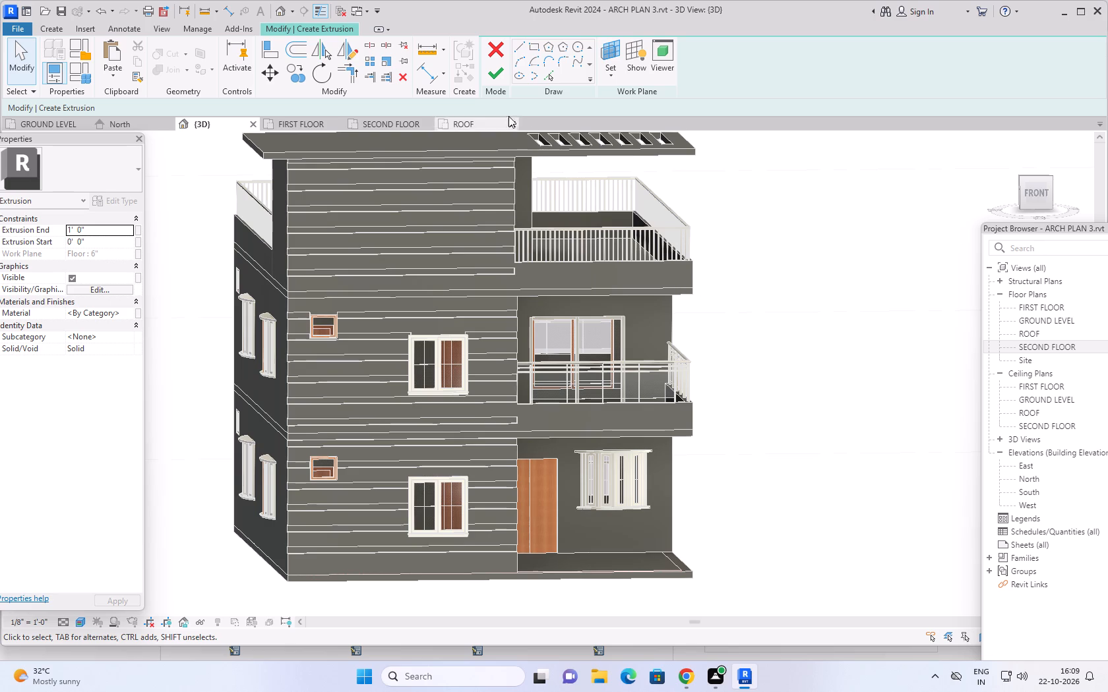
{"action": "left_click", "coordinate": [539, 47]}
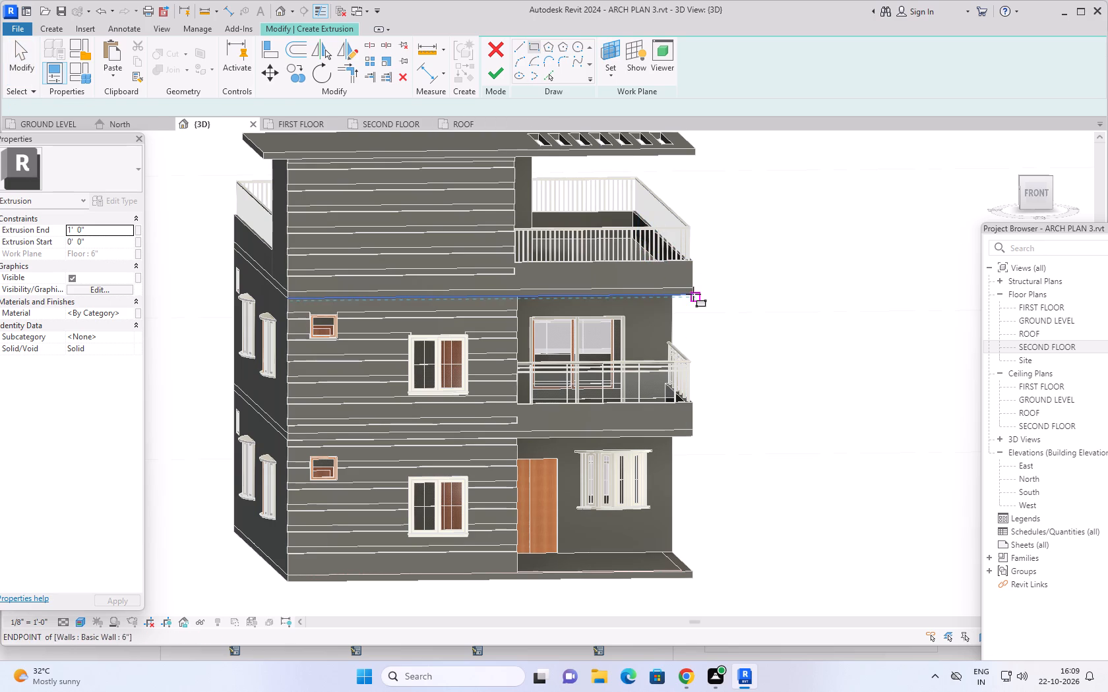
{"action": "middle_click_drag", "start_coordinate": [710, 300], "coordinate": [629, 339]}
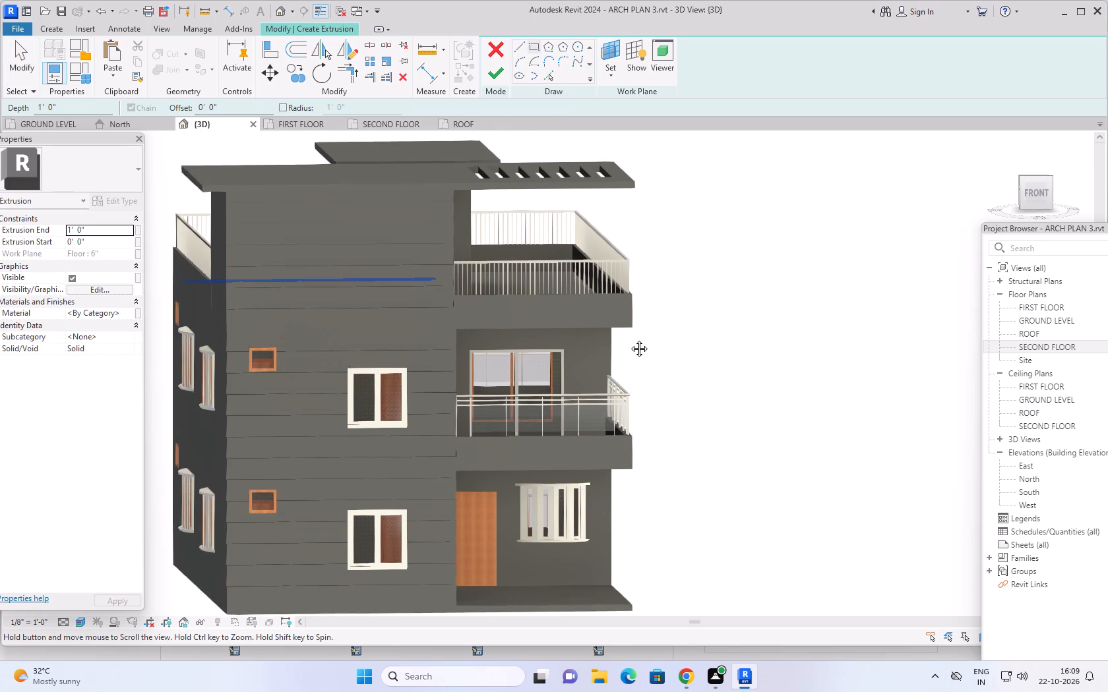
{"action": "middle_click_drag", "start_coordinate": [629, 339], "coordinate": [585, 351]}
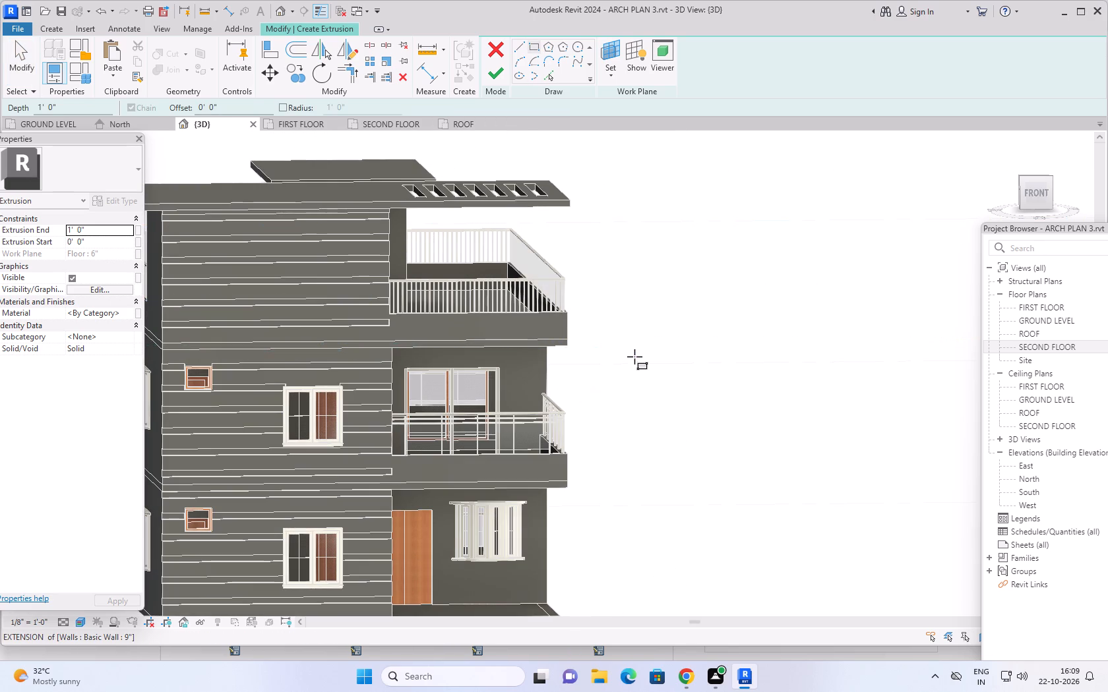
{"action": "middle_click_drag", "start_coordinate": [634, 360], "coordinate": [604, 372], "text": "shift"}
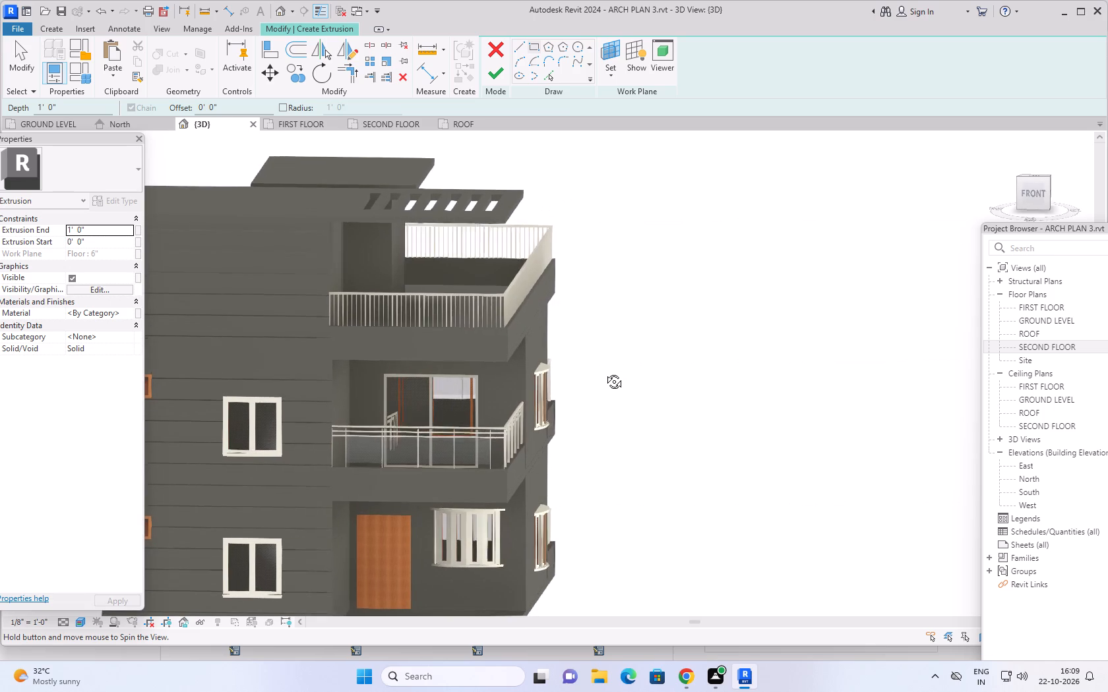
{"action": "middle_click_drag", "start_coordinate": [604, 372], "coordinate": [603, 369], "text": "shift"}
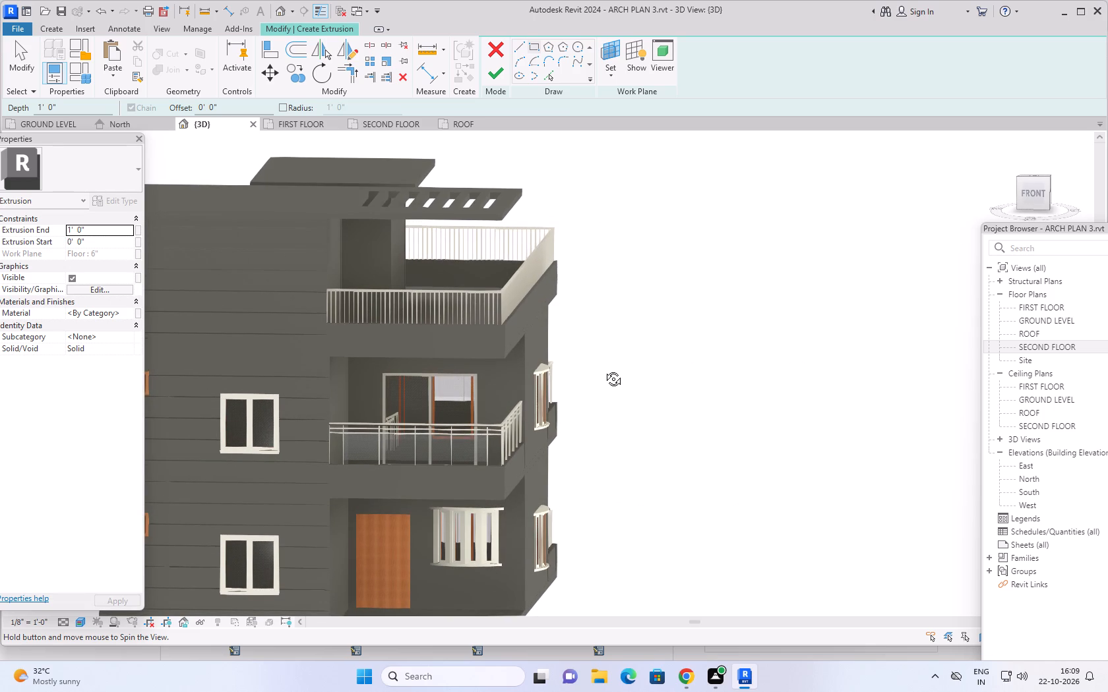
{"action": "middle_click_drag", "start_coordinate": [603, 369], "coordinate": [617, 342], "text": "shift"}
{"action": "middle_click", "coordinate": [617, 342], "text": "shift"}
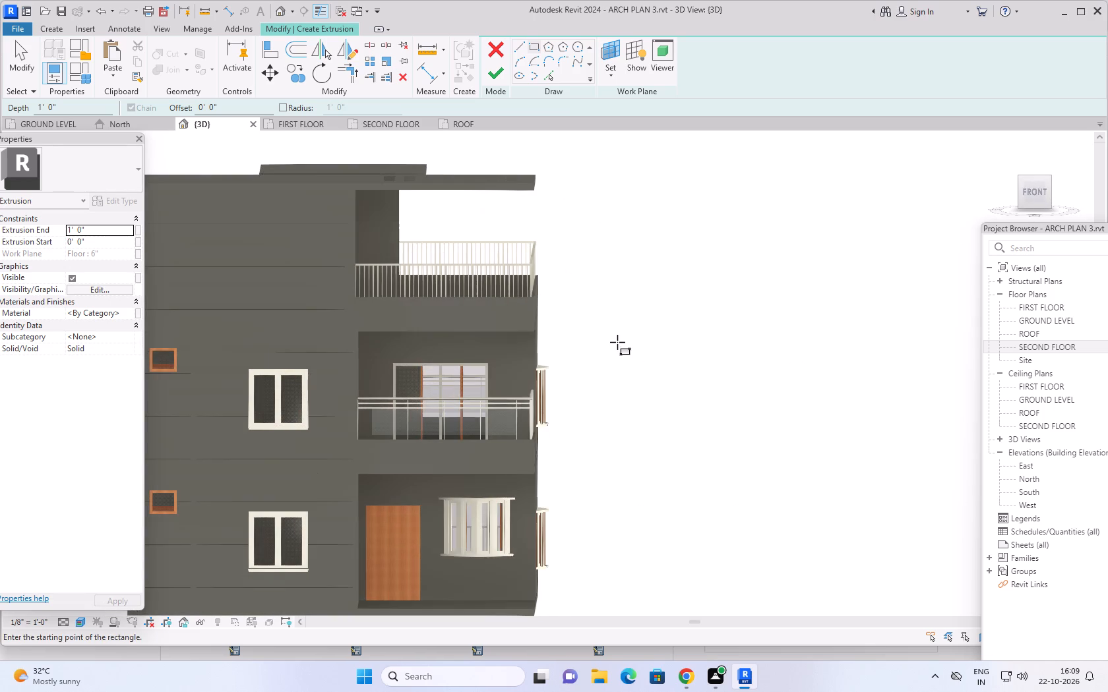
{"action": "middle_click", "coordinate": [617, 342], "text": "shift"}
{"action": "scroll", "coordinate": [657, 365], "scroll_direction": "up", "scroll_amount": 2}
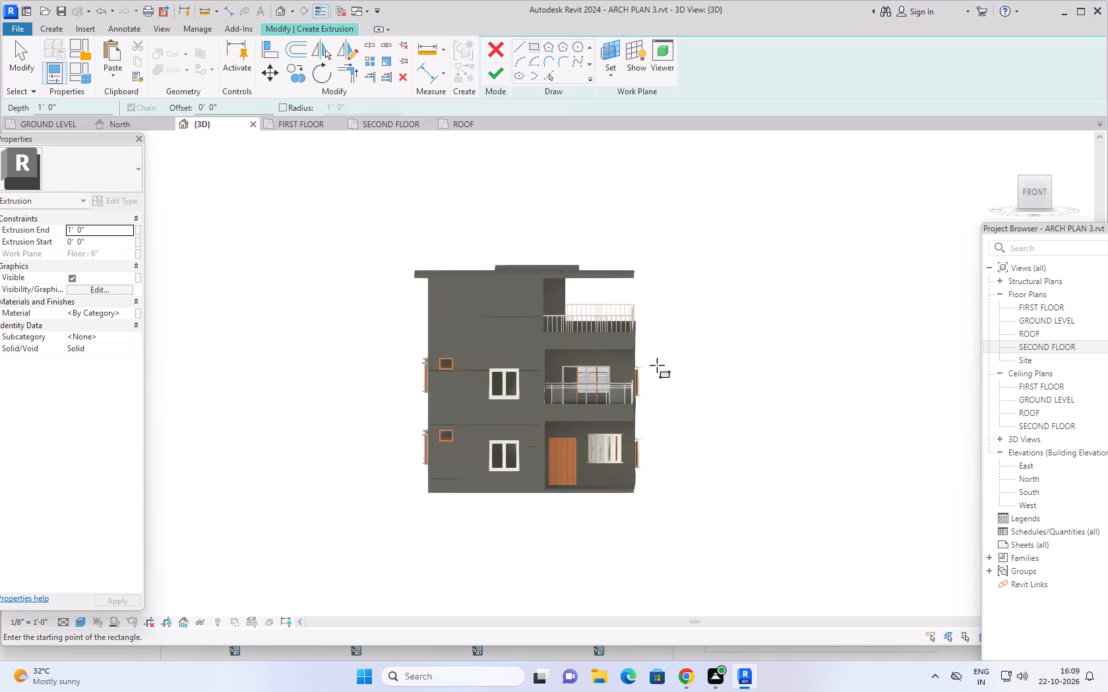
{"action": "scroll", "coordinate": [657, 365], "scroll_direction": "up", "scroll_amount": 5}
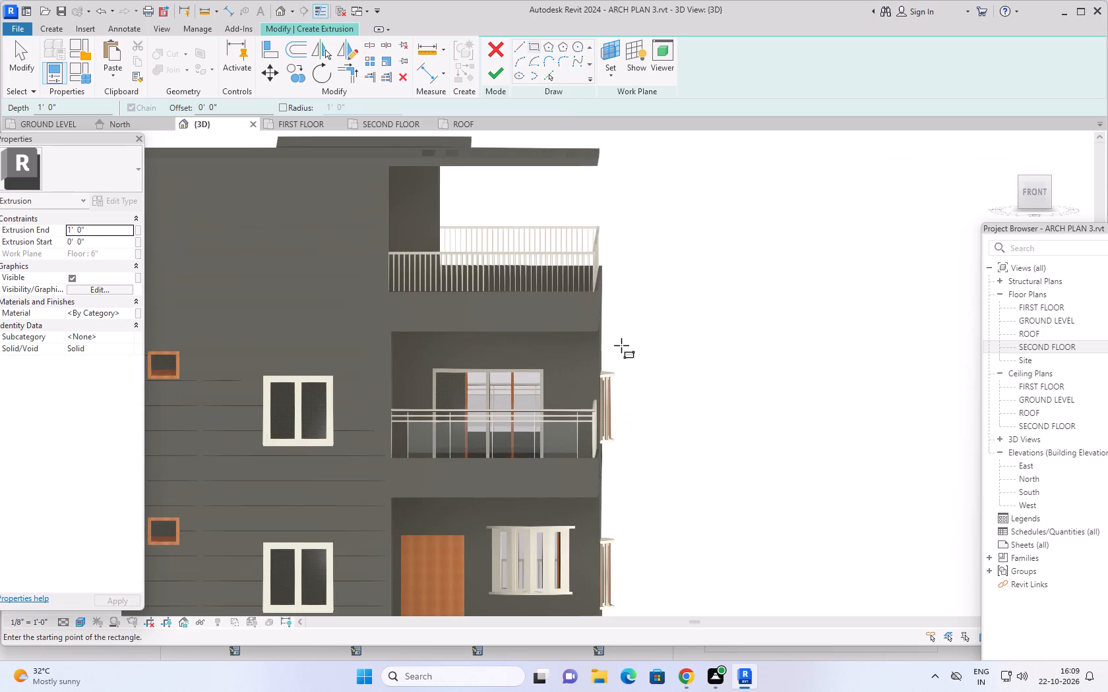
{"action": "left_click", "coordinate": [596, 335]}
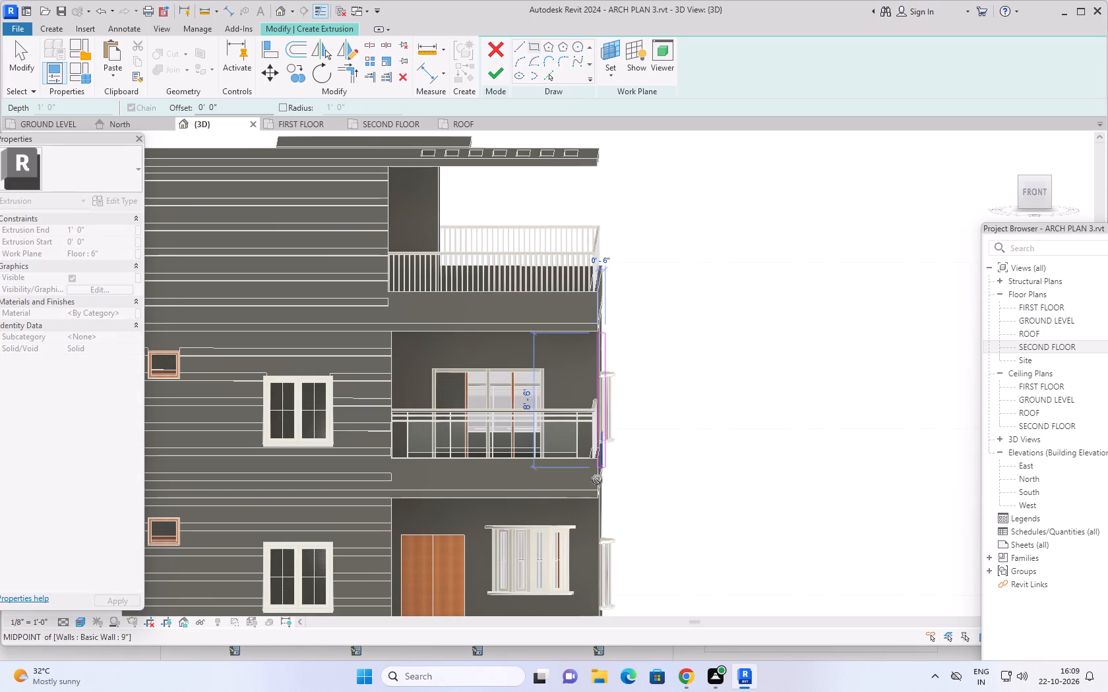
{"action": "scroll", "coordinate": [592, 500], "scroll_direction": "up", "scroll_amount": 7}
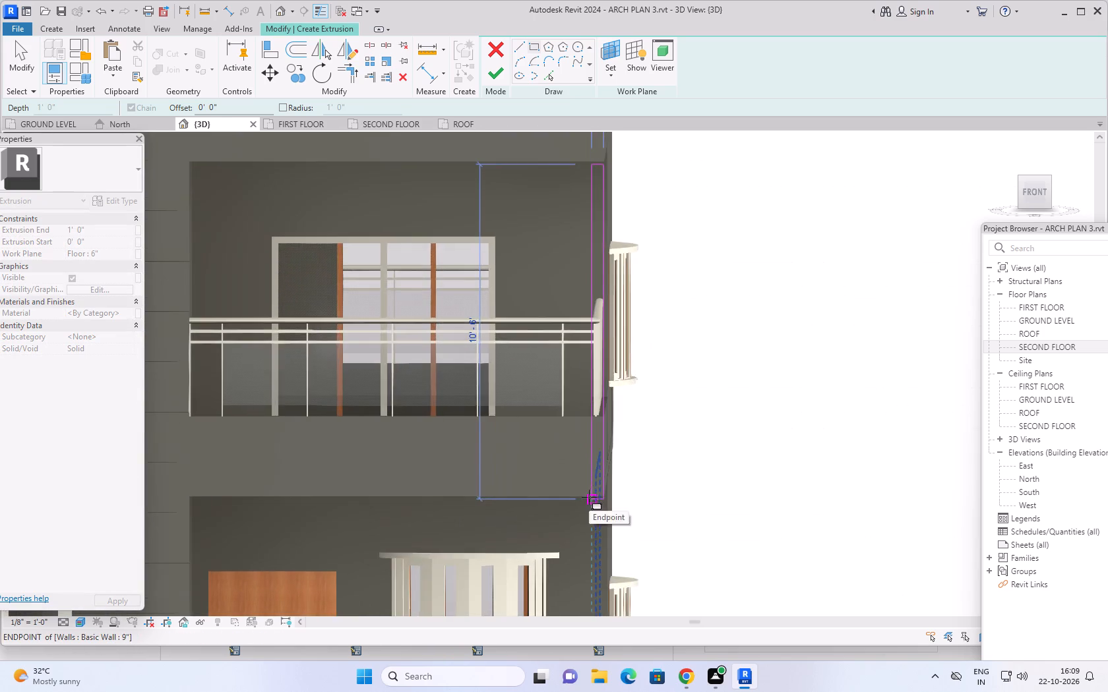
{"action": "scroll", "coordinate": [589, 497], "scroll_direction": "up", "scroll_amount": 2}
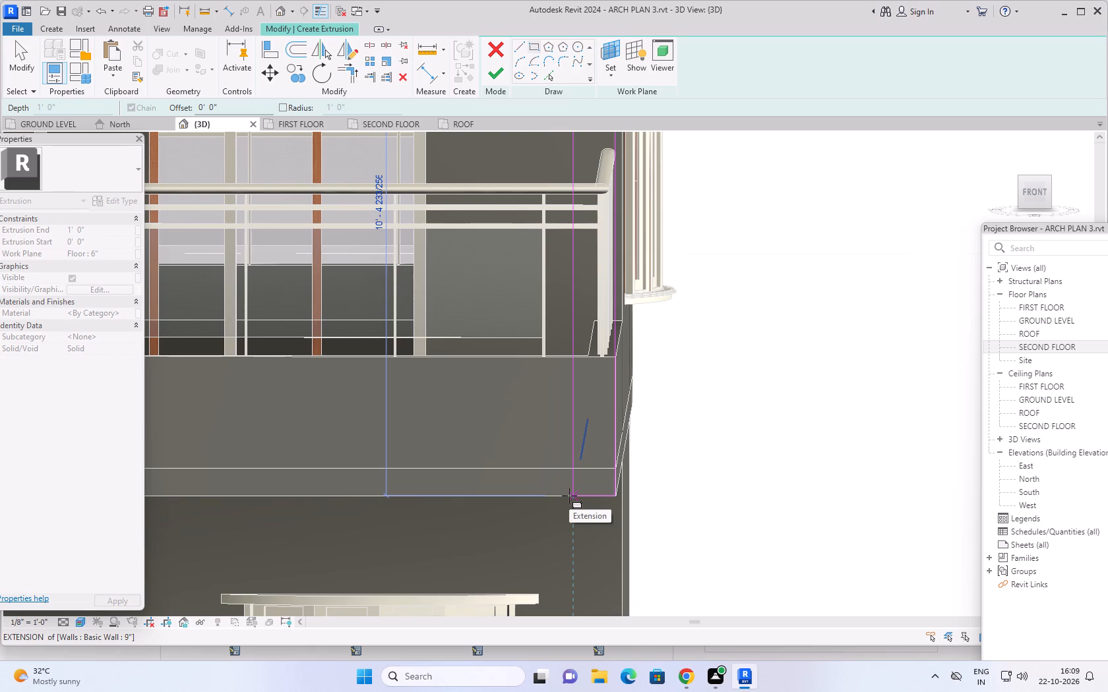
{"action": "left_click", "coordinate": [569, 496]}
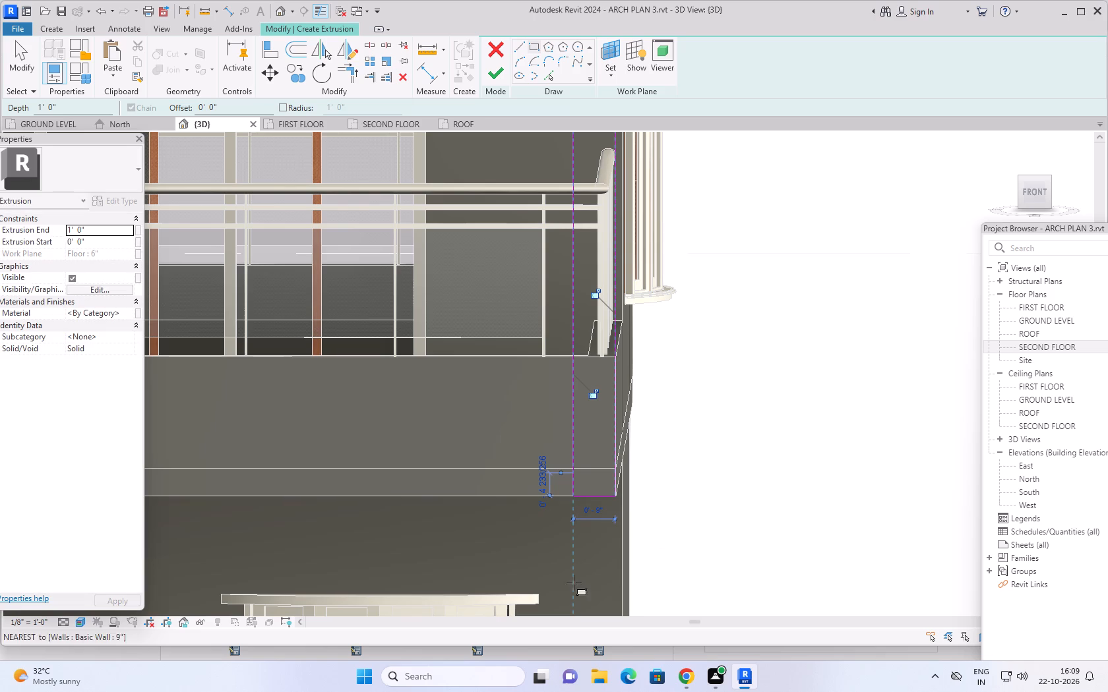
{"action": "key", "text": "Escape"}
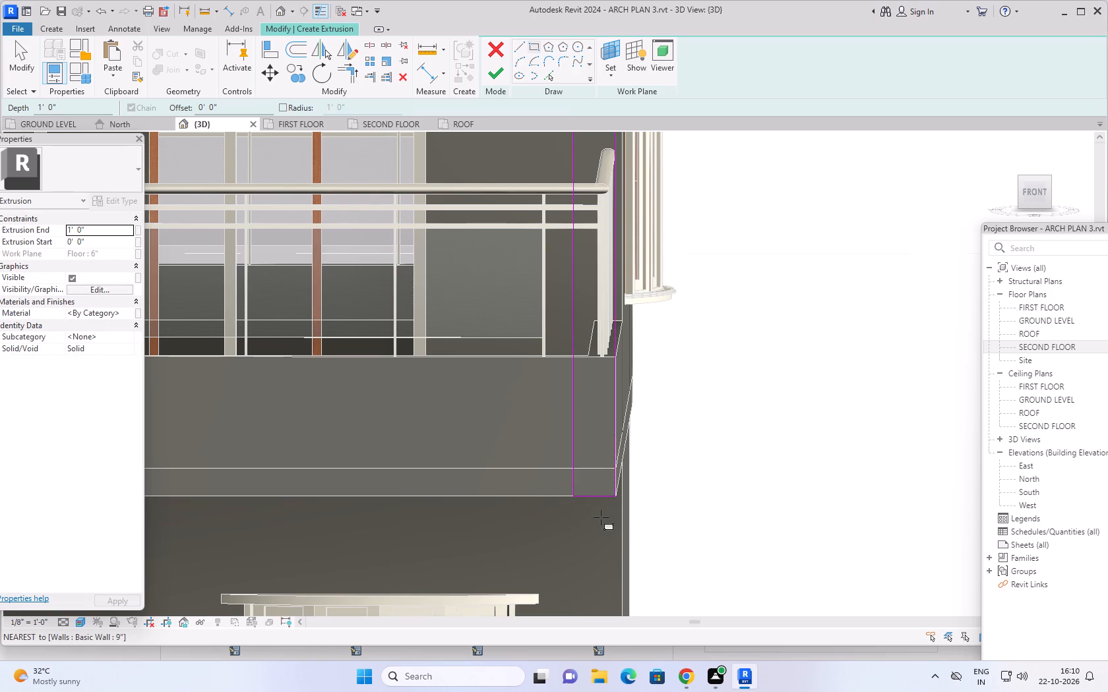
{"action": "key", "text": "Escape"}
{"action": "key", "text": "Escape"}
Set the new rectangle's width to 6" by moving its inner vertical line.
{"action": "left_click", "coordinate": [572, 453]}
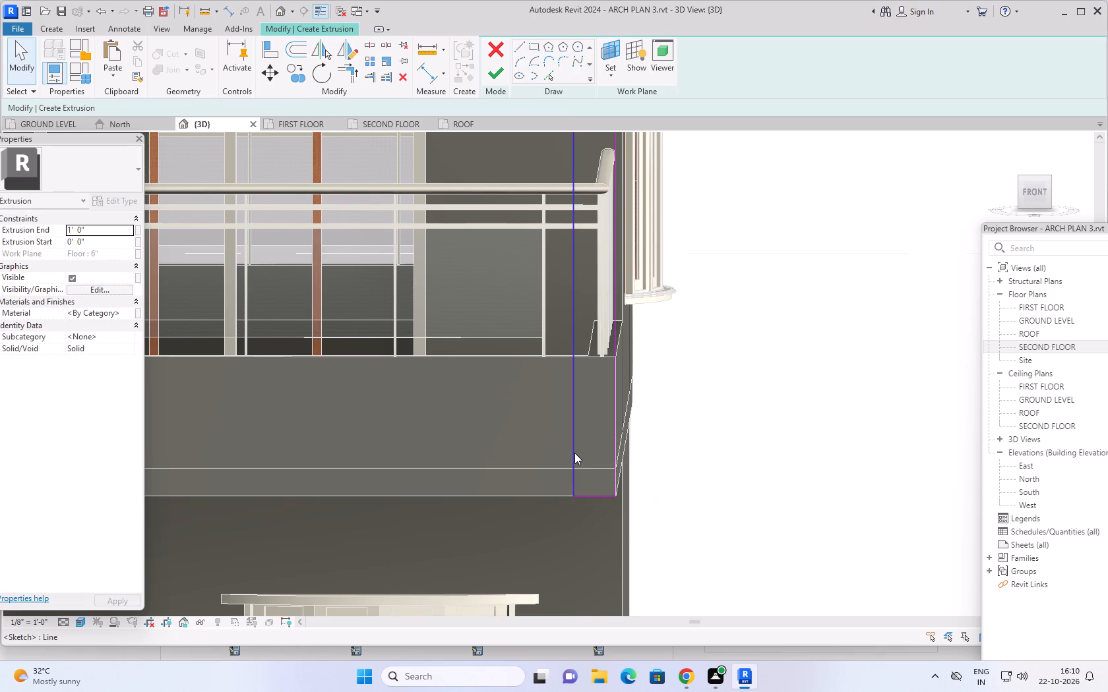
{"action": "left_click", "coordinate": [600, 515]}
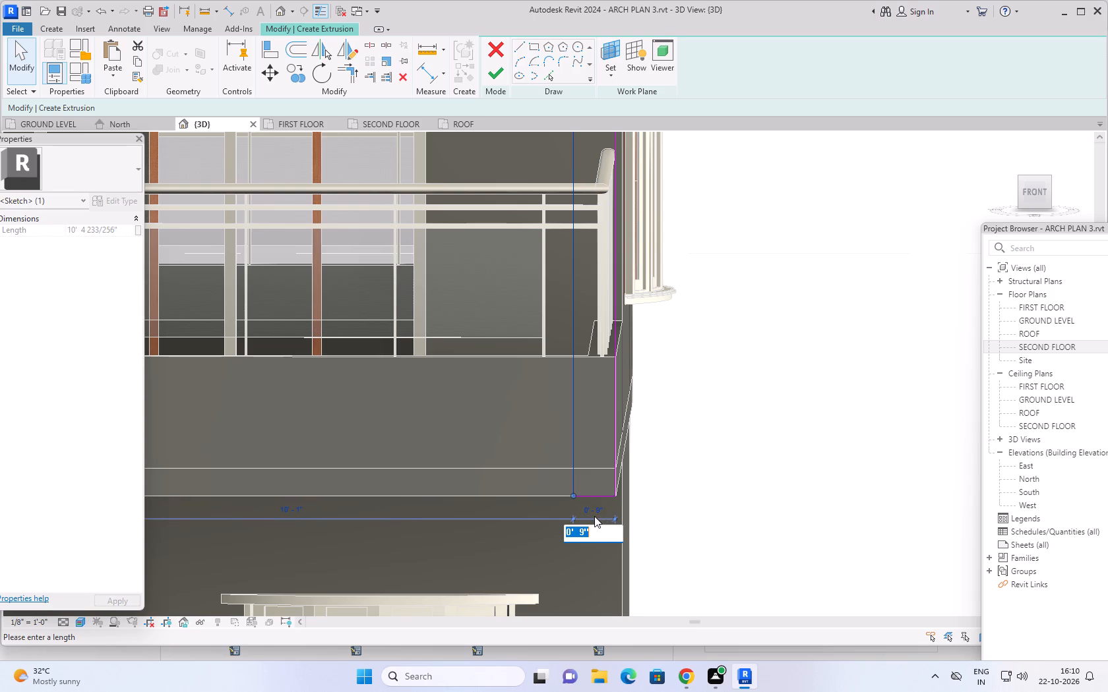
{"action": "key", "text": "6"}
{"action": "key", "text": "shift+quotedbl"}
{"action": "key", "text": "Return"}
Examine the shorter rectangle against the balconies and roof slab on the front facade.
{"action": "scroll", "coordinate": [715, 409], "scroll_direction": "down", "scroll_amount": 3}
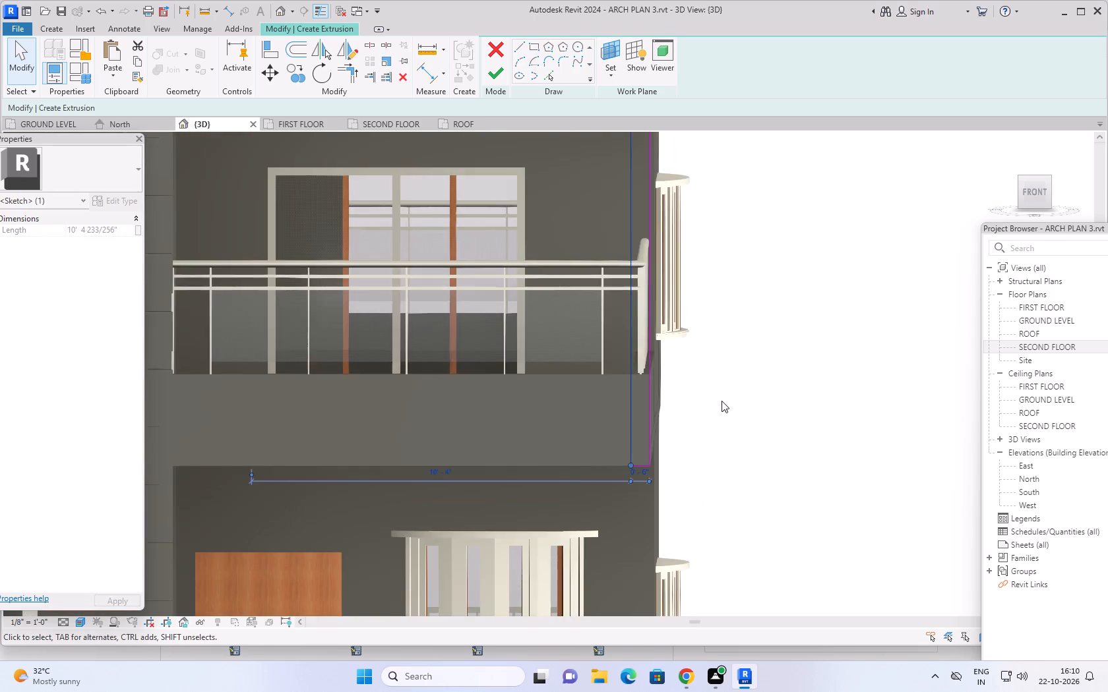
{"action": "scroll", "coordinate": [726, 397], "scroll_direction": "down", "scroll_amount": 3}
{"action": "middle_click_drag", "start_coordinate": [782, 275], "coordinate": [718, 449]}
{"action": "scroll", "coordinate": [702, 320], "scroll_direction": "down", "scroll_amount": 1}
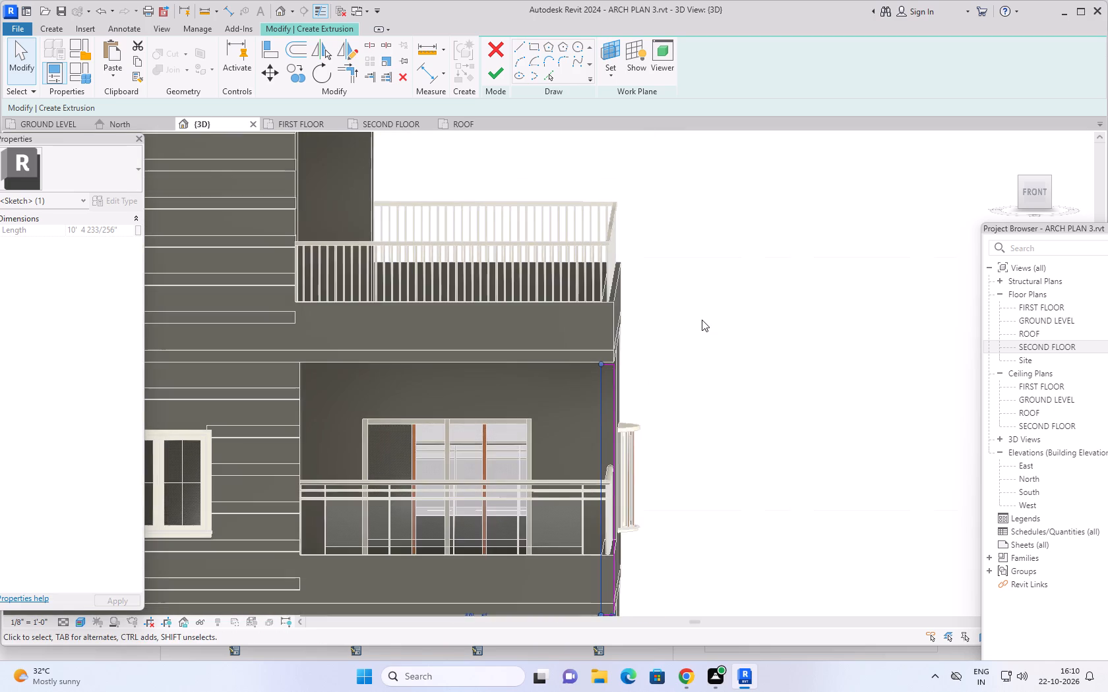
{"action": "scroll", "coordinate": [702, 320], "scroll_direction": "down", "scroll_amount": 1}
{"action": "middle_click_drag", "start_coordinate": [718, 290], "coordinate": [676, 362]}
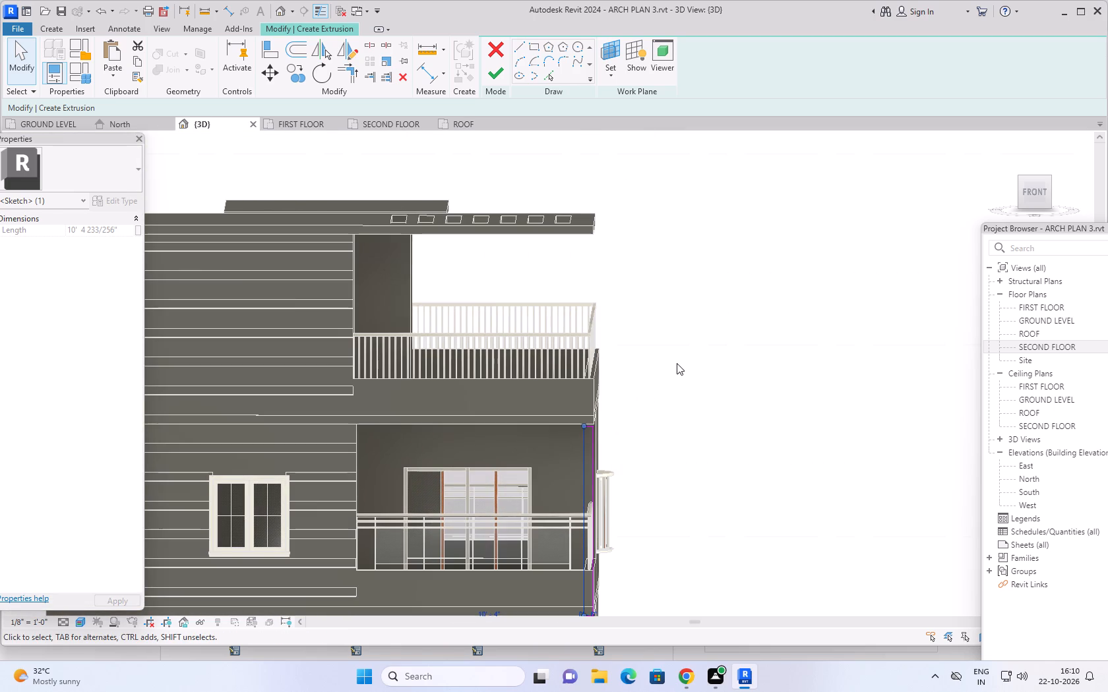
{"action": "scroll", "coordinate": [684, 359], "scroll_direction": "down", "scroll_amount": 1}
{"action": "middle_click_drag", "start_coordinate": [694, 366], "coordinate": [660, 312]}
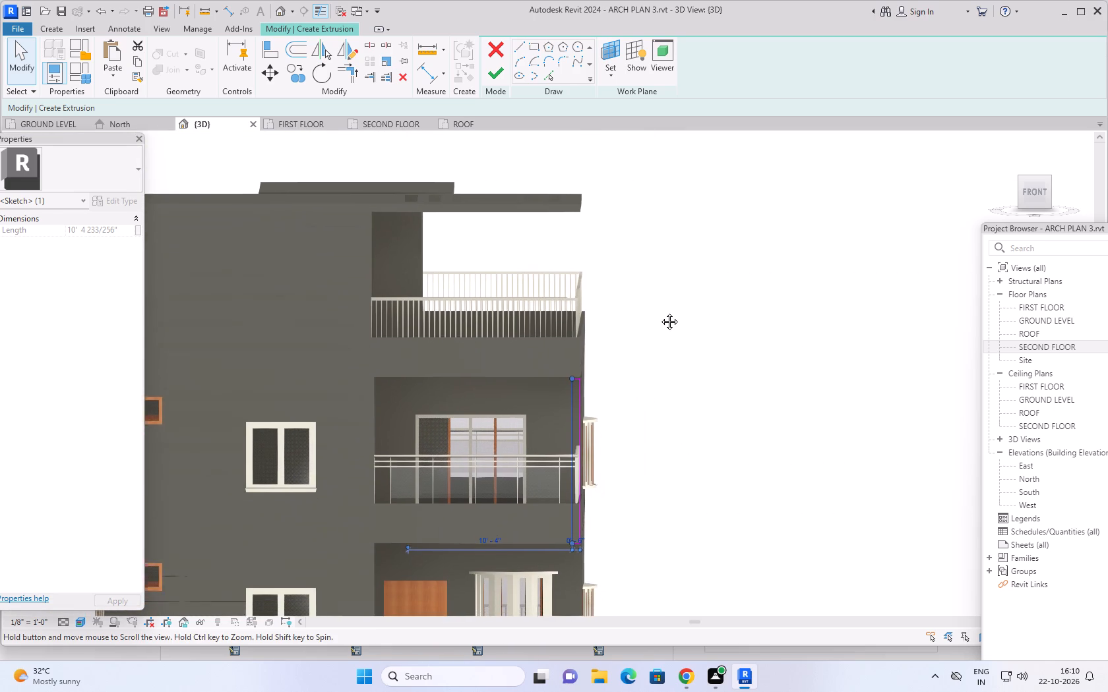
{"action": "middle_click_drag", "start_coordinate": [660, 312], "coordinate": [656, 304]}
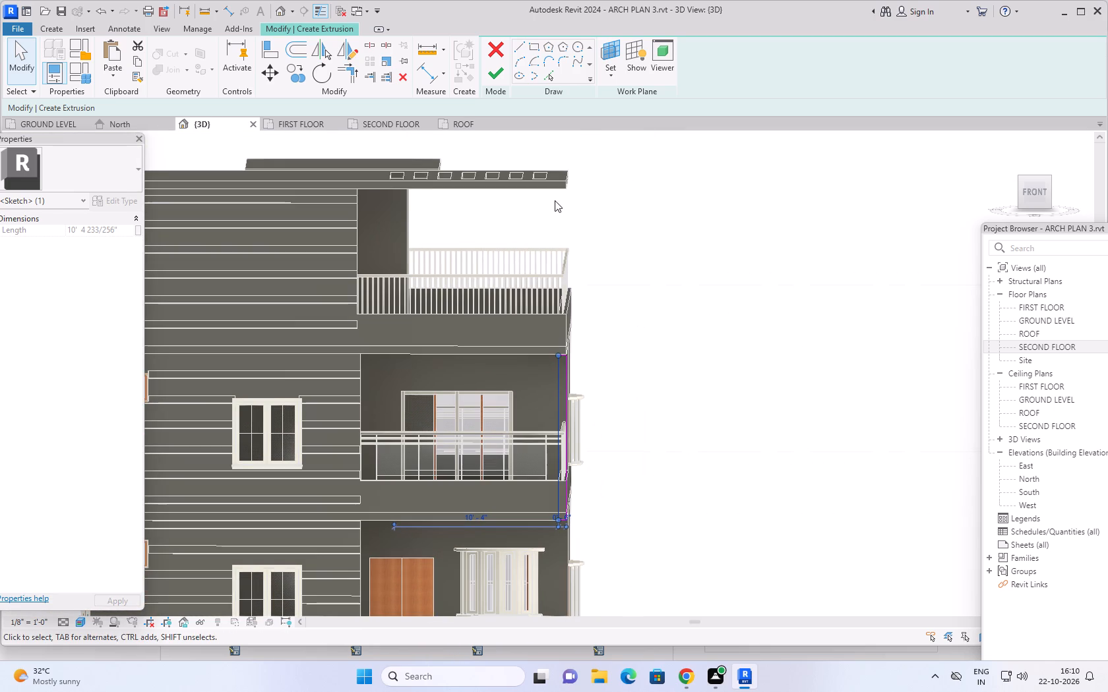
Align the top line of the 6" wide sketch rectangle with the front edge of the roof slab's underside.
{"action": "middle_click_drag", "start_coordinate": [646, 277], "coordinate": [635, 263], "text": "shift"}
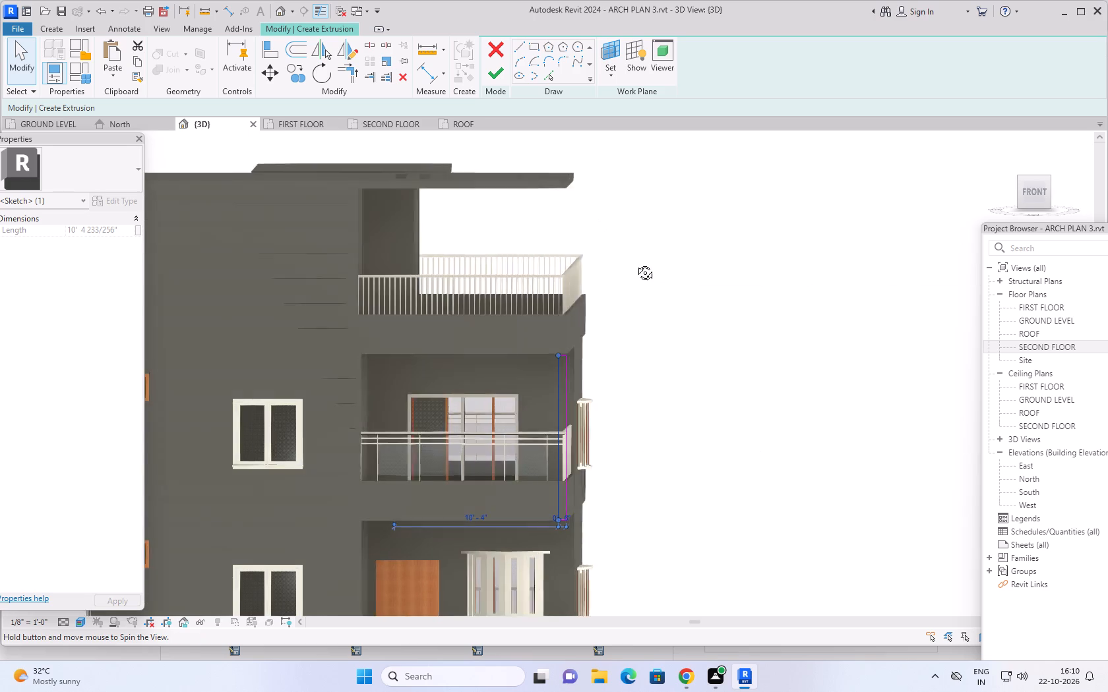
{"action": "middle_click_drag", "start_coordinate": [635, 263], "coordinate": [637, 237], "text": "shift"}
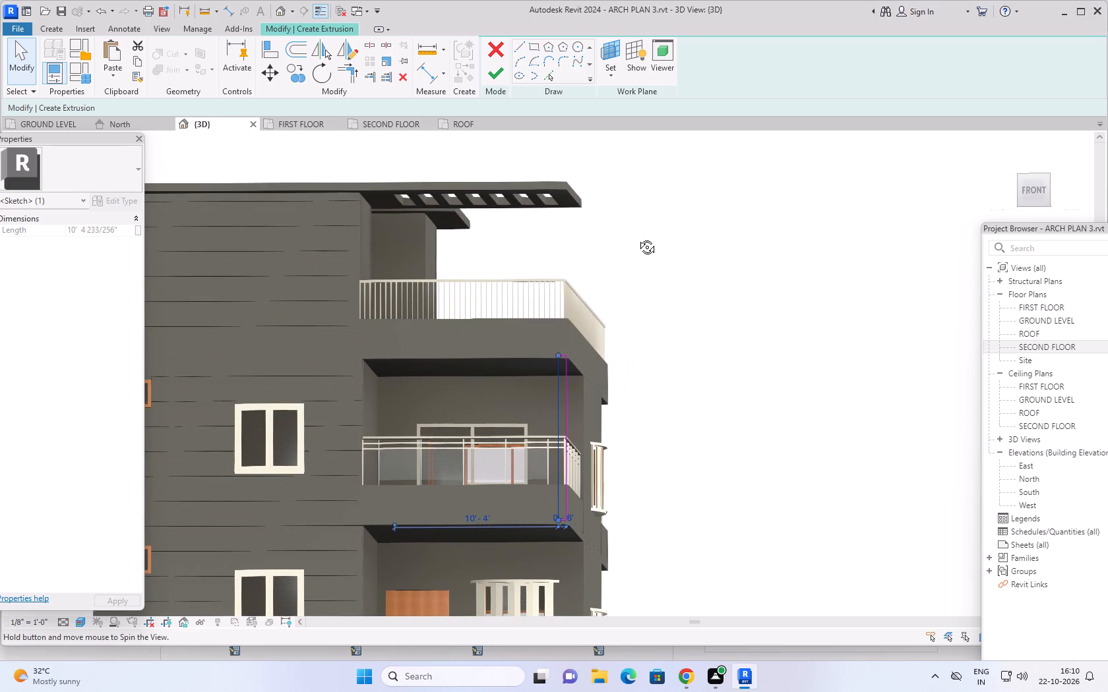
{"action": "middle_click_drag", "start_coordinate": [637, 237], "coordinate": [644, 246], "text": "shift"}
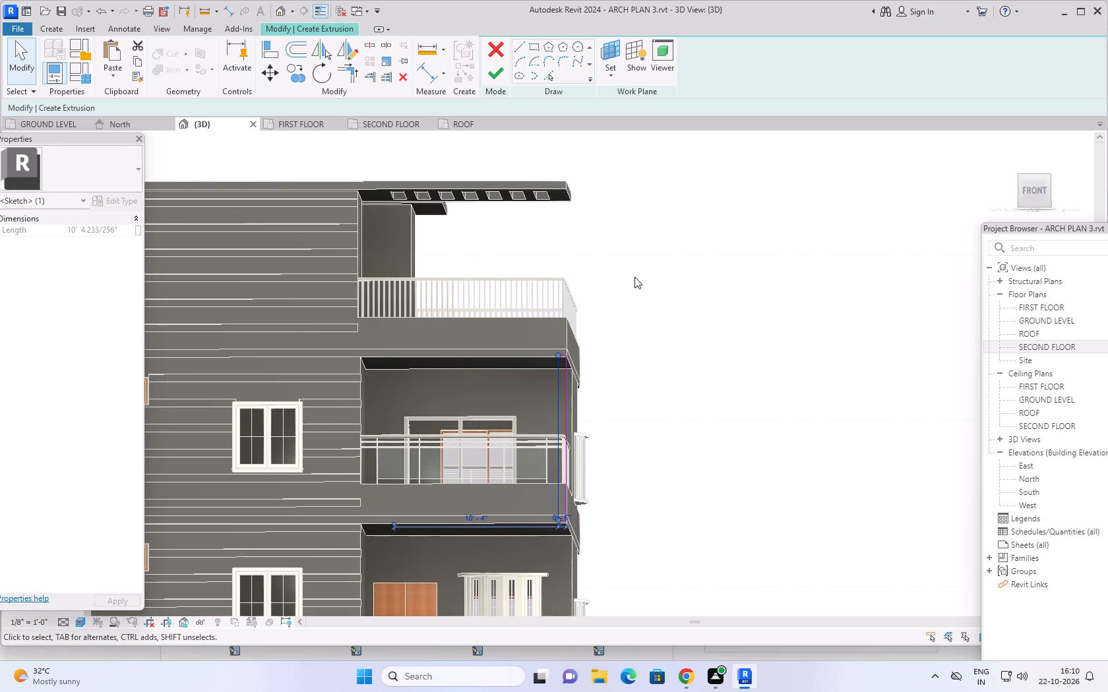
{"action": "middle_click_drag", "start_coordinate": [646, 301], "coordinate": [553, 281]}
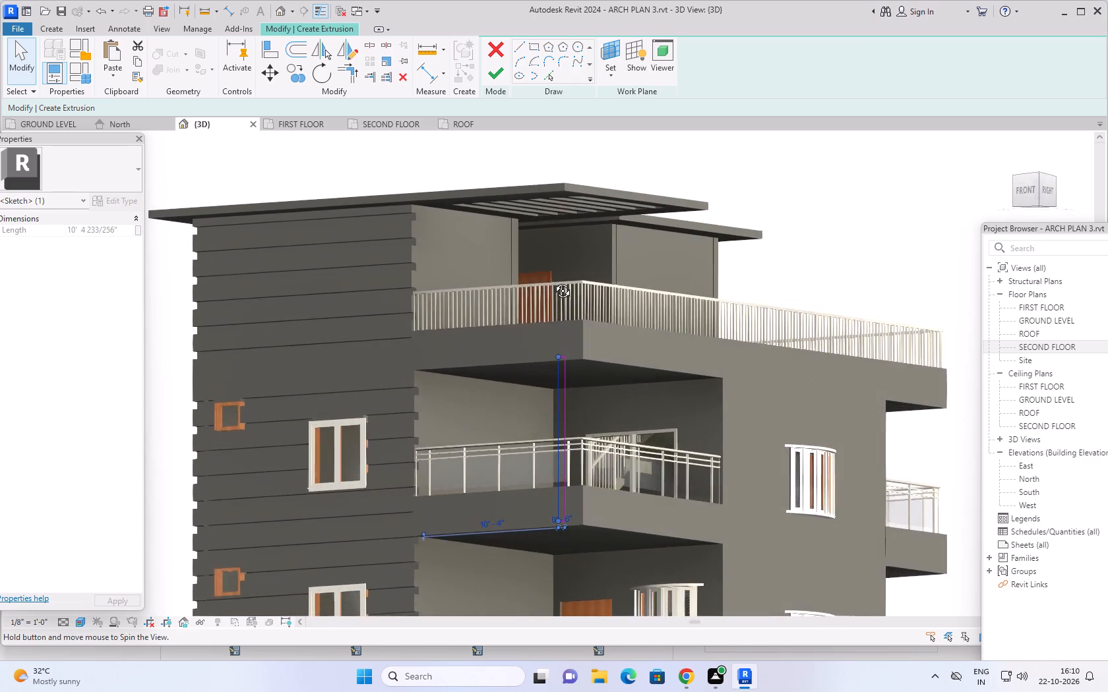
{"action": "middle_click_drag", "start_coordinate": [553, 281], "coordinate": [522, 263]}
{"action": "scroll", "coordinate": [751, 216], "scroll_direction": "up", "scroll_amount": 1}
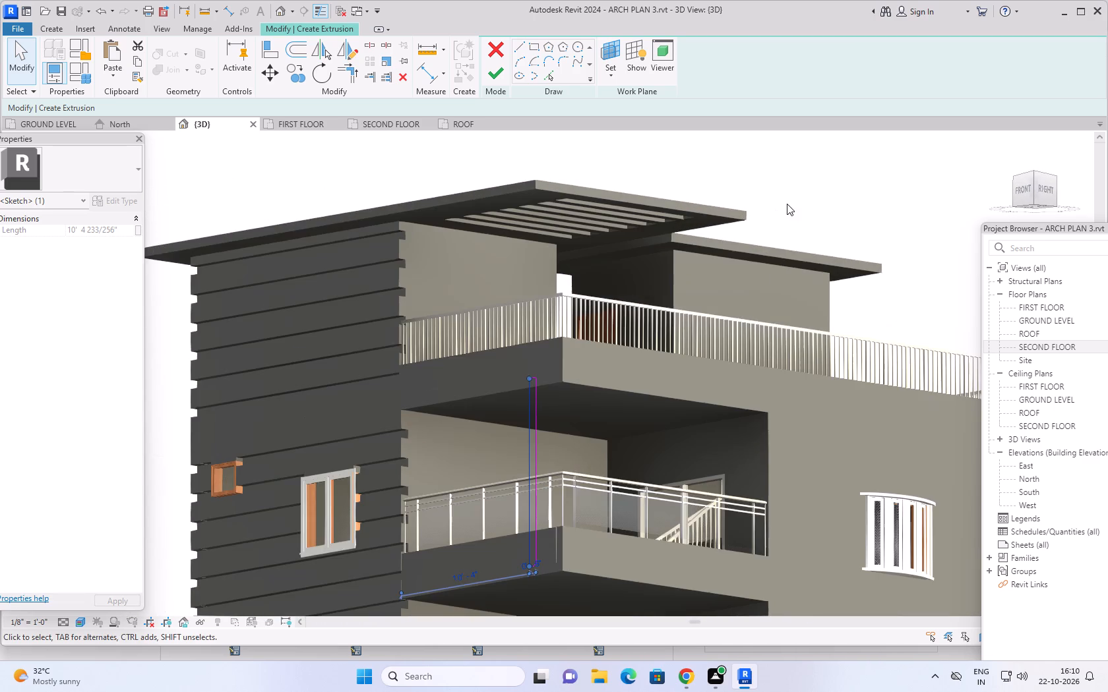
{"action": "middle_click_drag", "start_coordinate": [787, 213], "coordinate": [776, 244]}
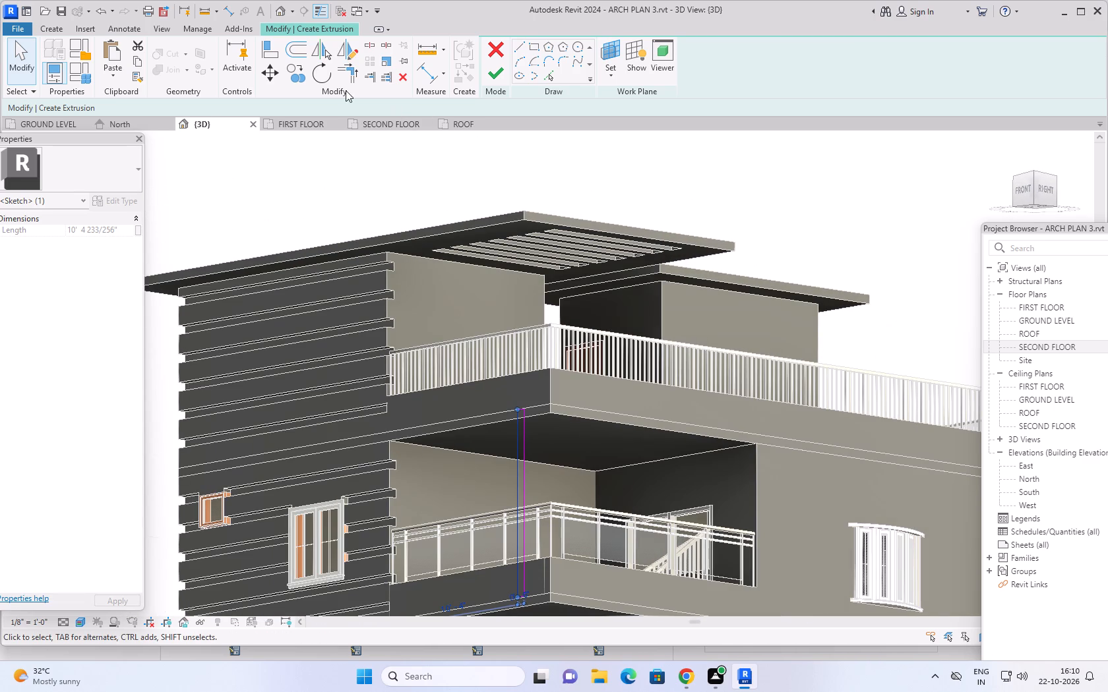
{"action": "left_click", "coordinate": [266, 45]}
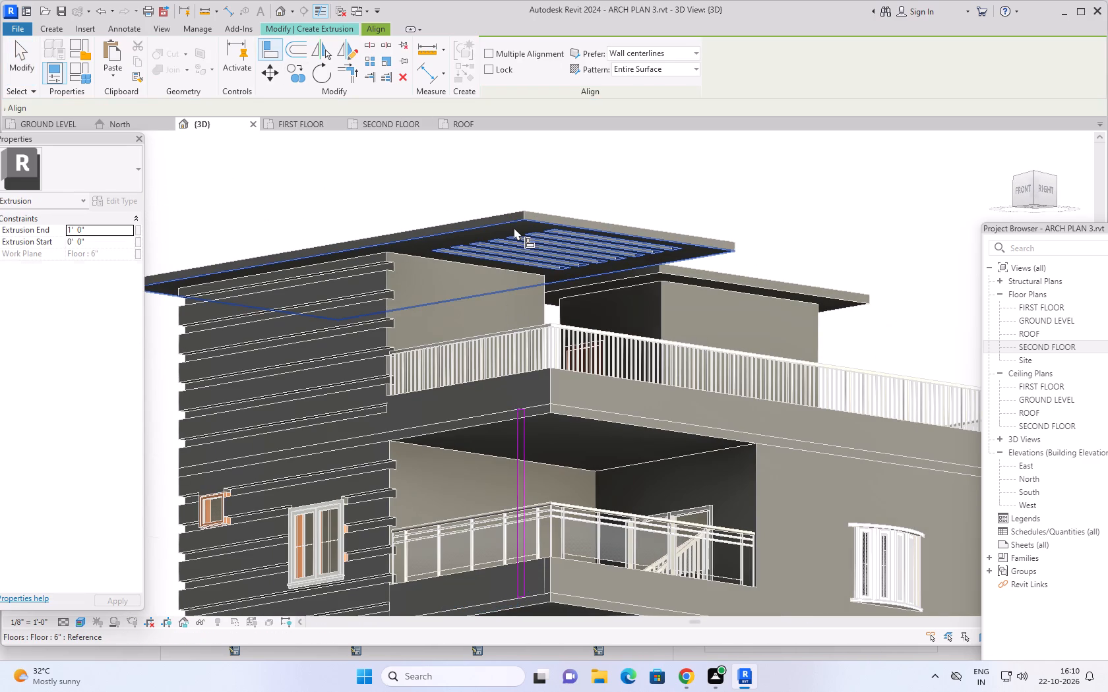
{"action": "left_click", "coordinate": [514, 227]}
{"action": "scroll", "coordinate": [519, 416], "scroll_direction": "up", "scroll_amount": 8}
{"action": "left_click", "coordinate": [522, 395]}
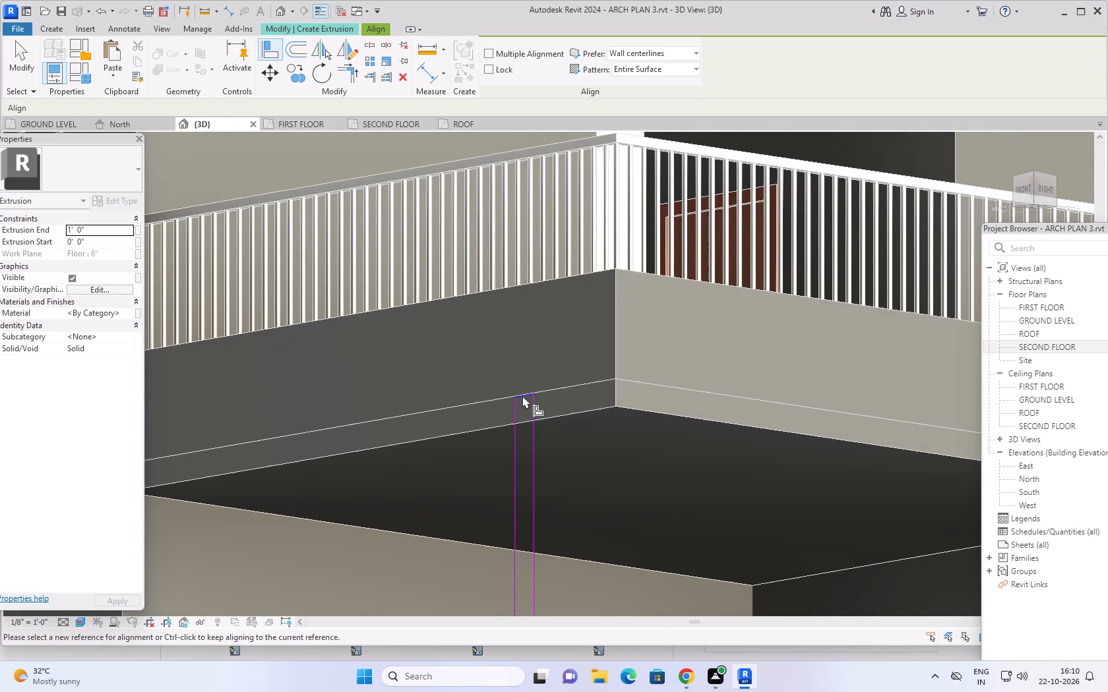
{"action": "scroll", "coordinate": [635, 337], "scroll_direction": "down", "scroll_amount": 8}
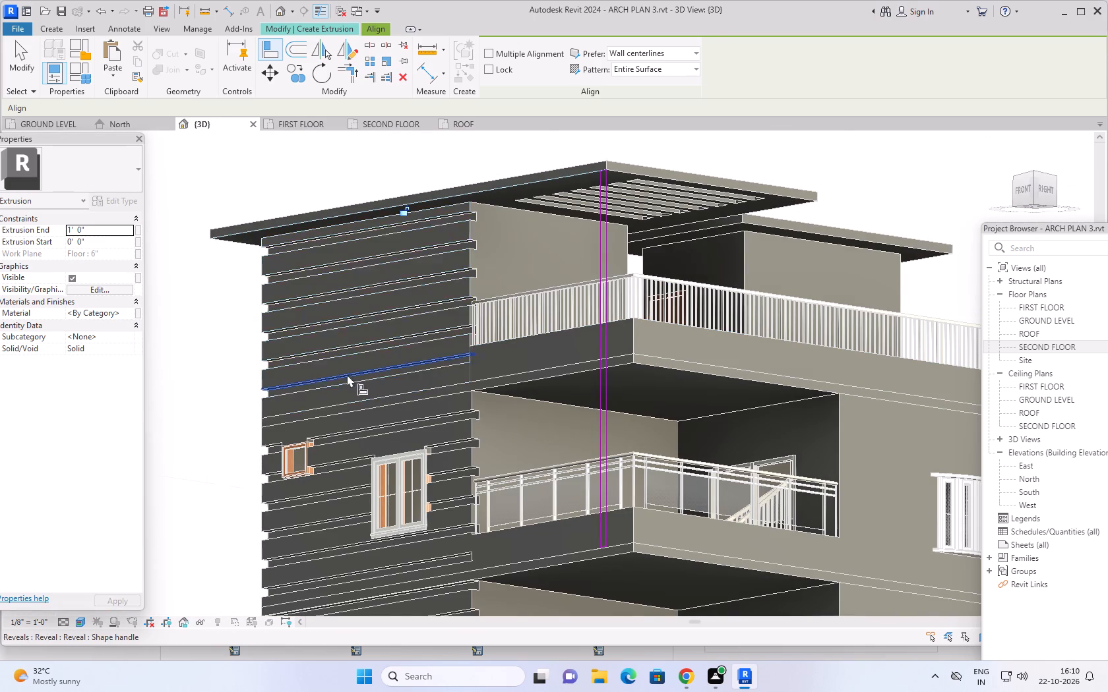
{"action": "middle_click_drag", "start_coordinate": [338, 371], "coordinate": [484, 466], "text": "shift"}
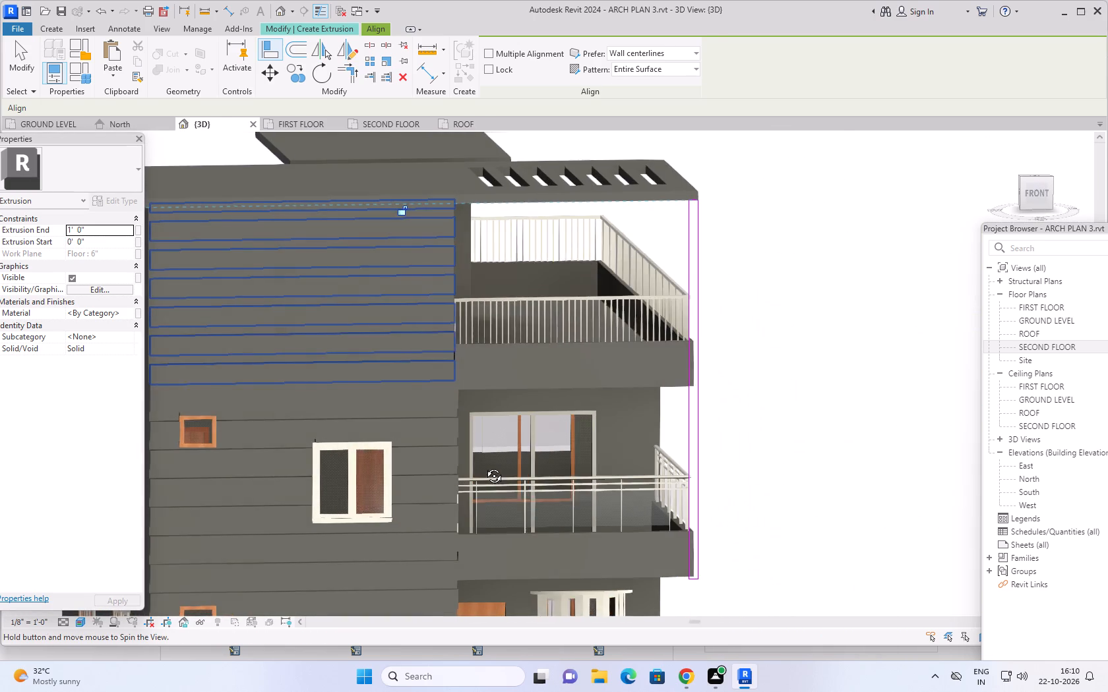
{"action": "middle_click_drag", "start_coordinate": [484, 466], "coordinate": [484, 467], "text": "shift"}
{"action": "scroll", "coordinate": [770, 411], "scroll_direction": "down", "scroll_amount": 1}
{"action": "middle_click_drag", "start_coordinate": [768, 410], "coordinate": [744, 401]}
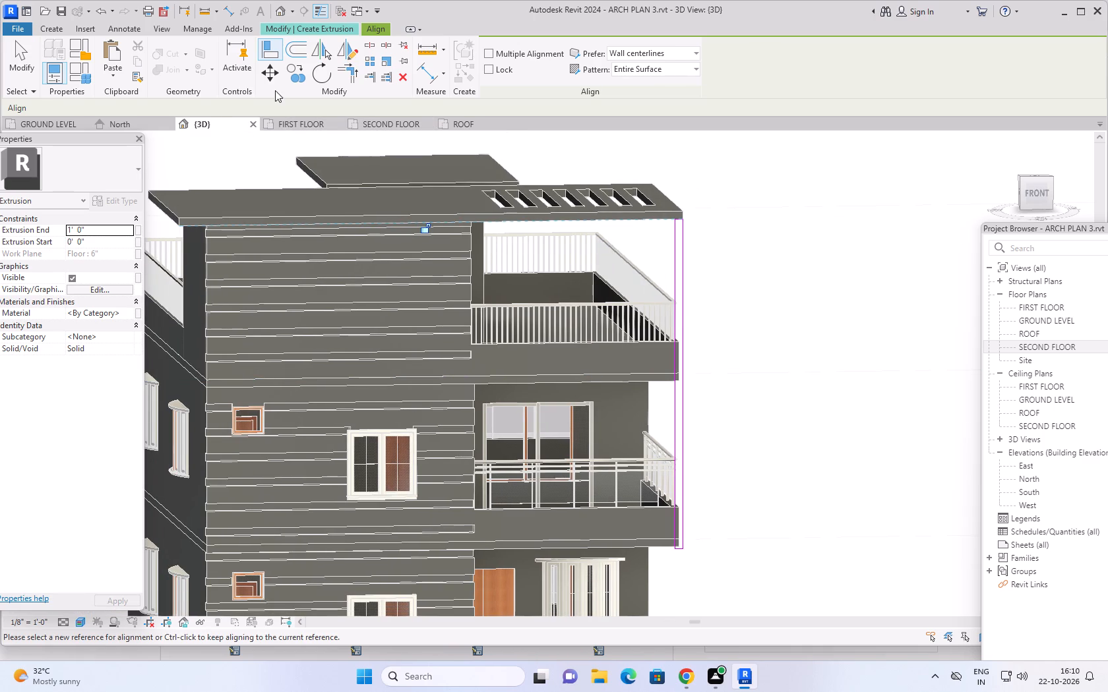
{"action": "key", "text": "Escape"}
{"action": "key", "text": "Escape"}
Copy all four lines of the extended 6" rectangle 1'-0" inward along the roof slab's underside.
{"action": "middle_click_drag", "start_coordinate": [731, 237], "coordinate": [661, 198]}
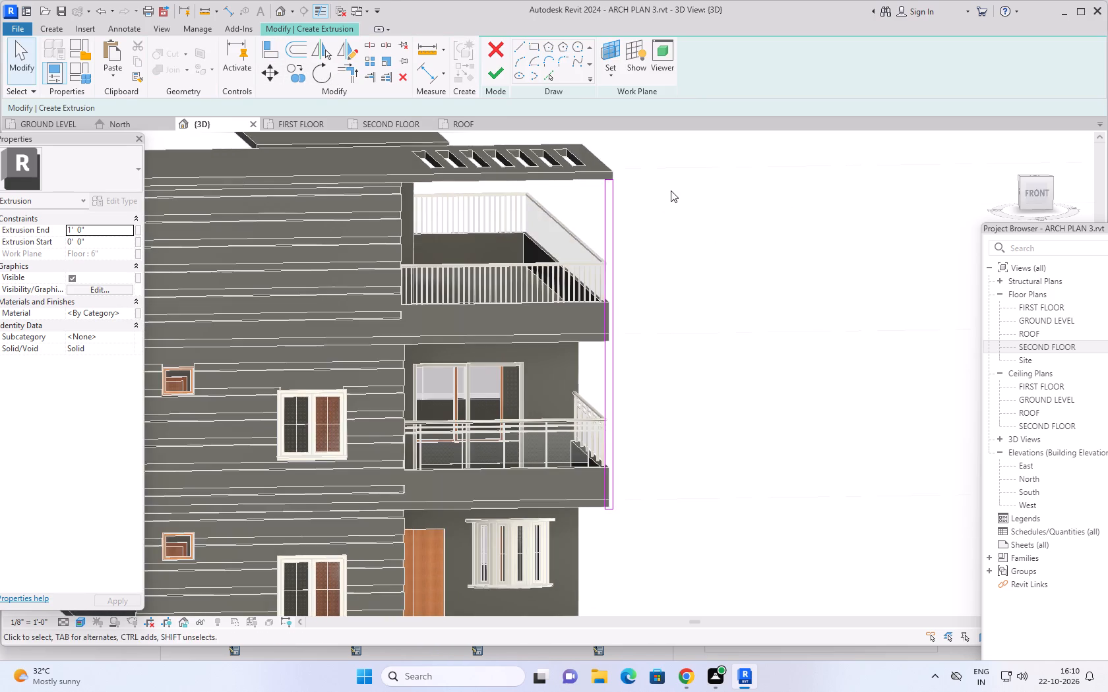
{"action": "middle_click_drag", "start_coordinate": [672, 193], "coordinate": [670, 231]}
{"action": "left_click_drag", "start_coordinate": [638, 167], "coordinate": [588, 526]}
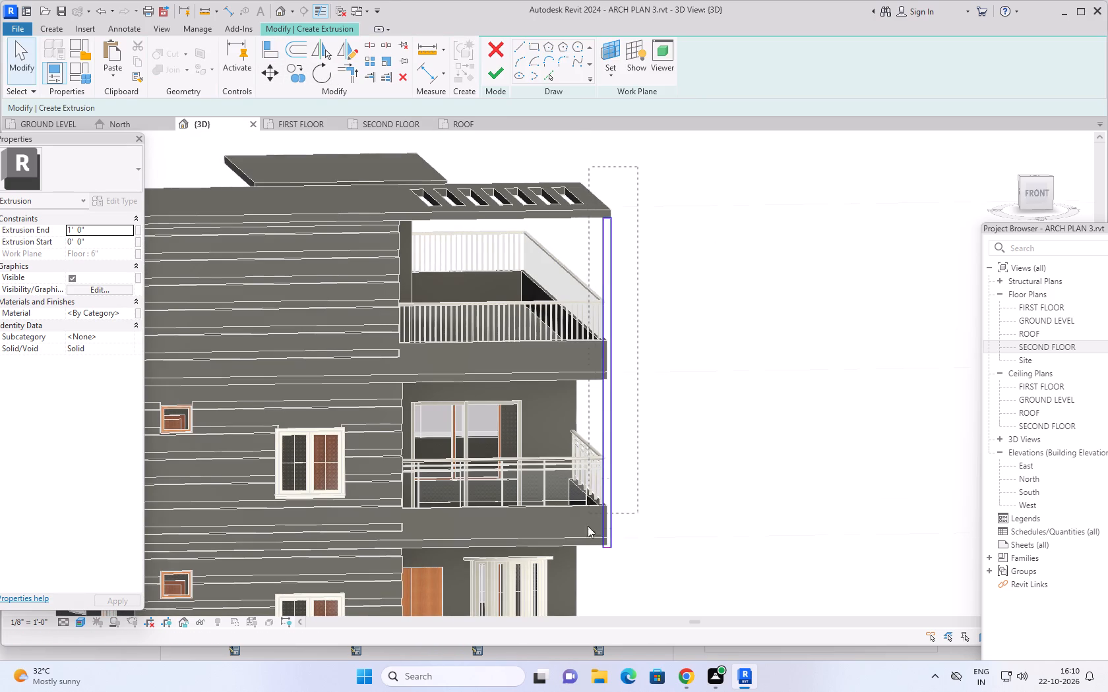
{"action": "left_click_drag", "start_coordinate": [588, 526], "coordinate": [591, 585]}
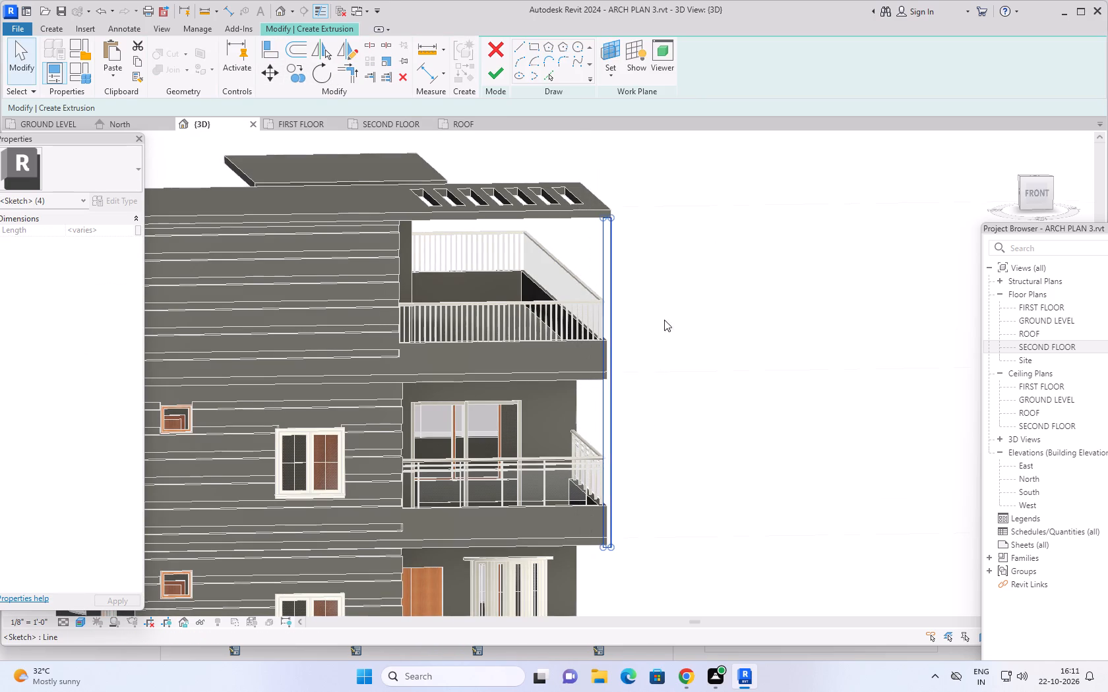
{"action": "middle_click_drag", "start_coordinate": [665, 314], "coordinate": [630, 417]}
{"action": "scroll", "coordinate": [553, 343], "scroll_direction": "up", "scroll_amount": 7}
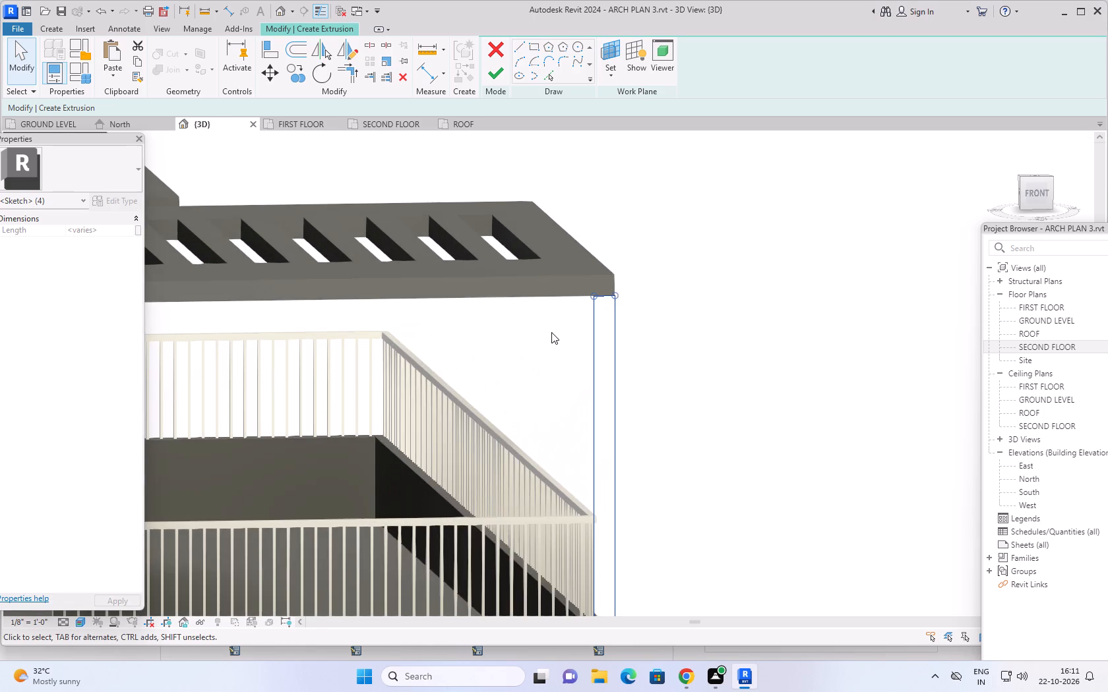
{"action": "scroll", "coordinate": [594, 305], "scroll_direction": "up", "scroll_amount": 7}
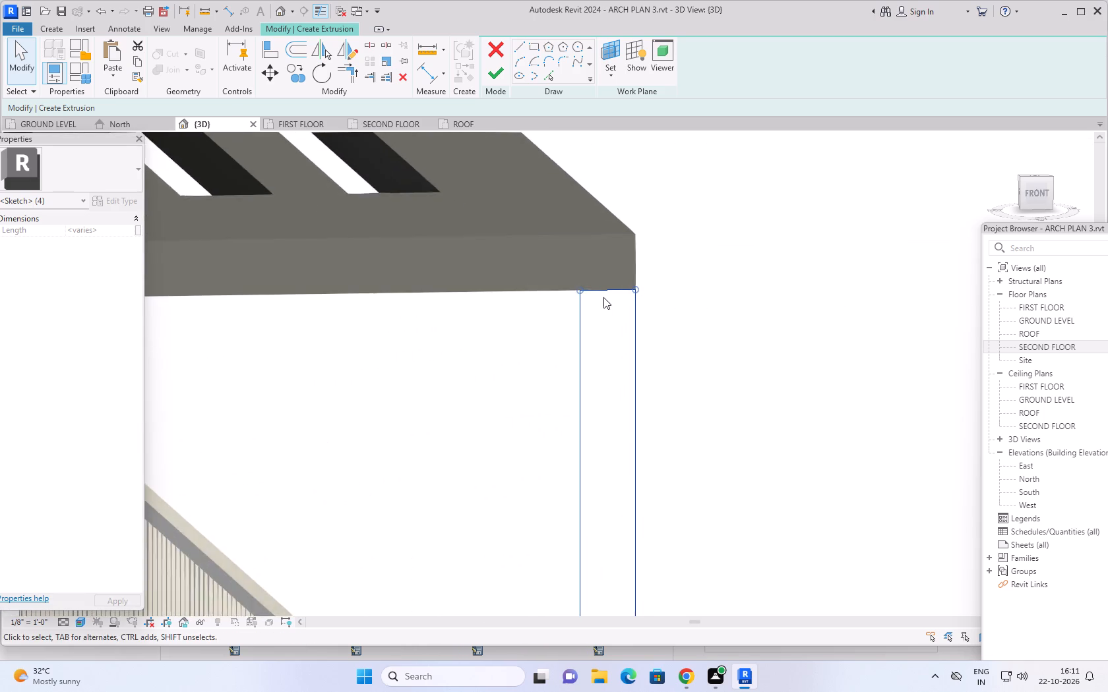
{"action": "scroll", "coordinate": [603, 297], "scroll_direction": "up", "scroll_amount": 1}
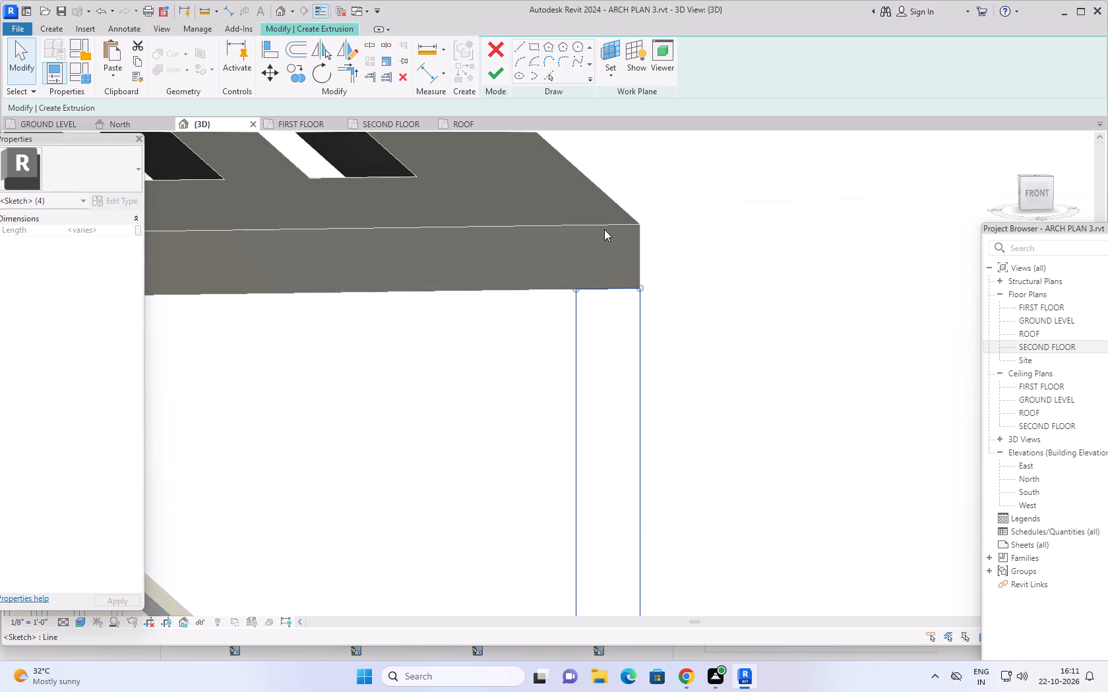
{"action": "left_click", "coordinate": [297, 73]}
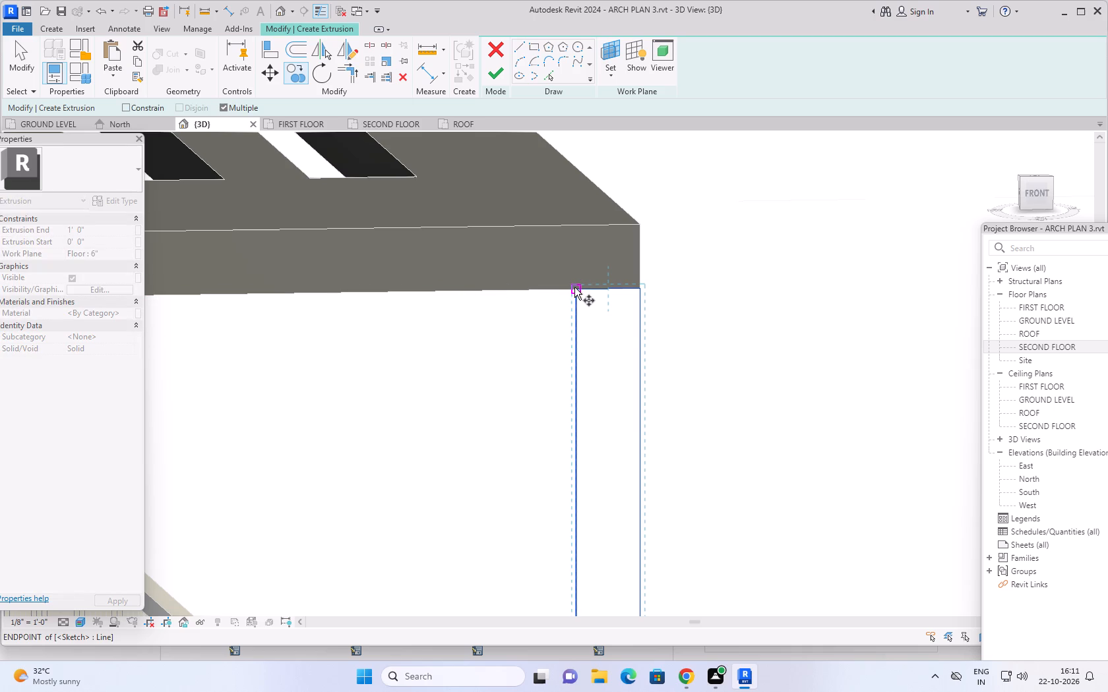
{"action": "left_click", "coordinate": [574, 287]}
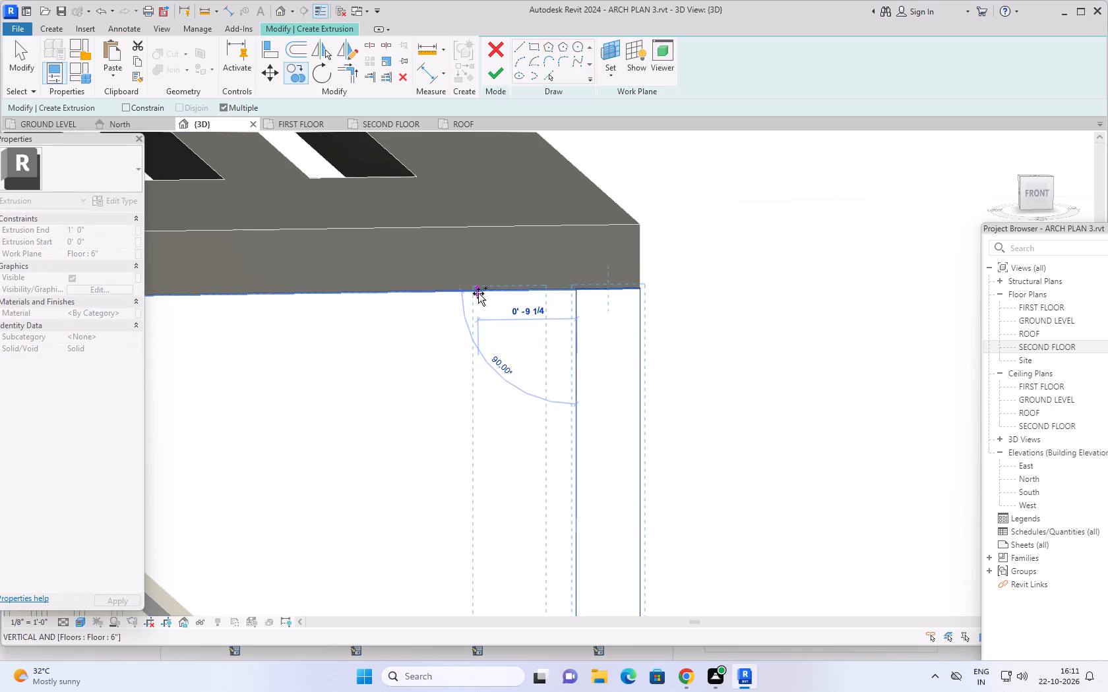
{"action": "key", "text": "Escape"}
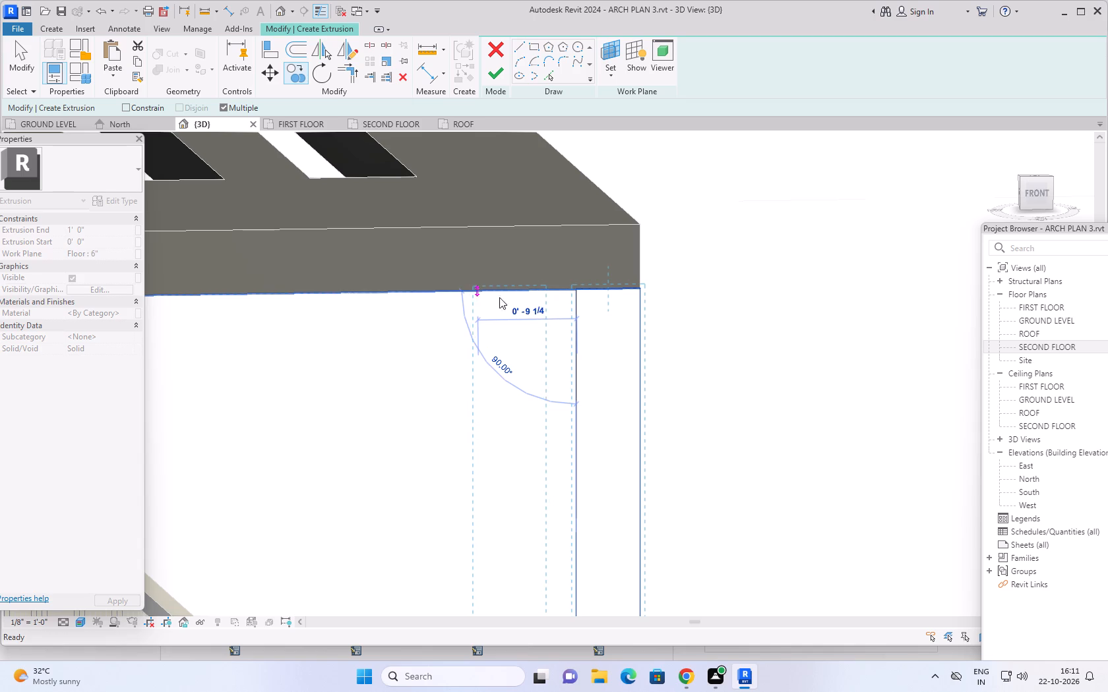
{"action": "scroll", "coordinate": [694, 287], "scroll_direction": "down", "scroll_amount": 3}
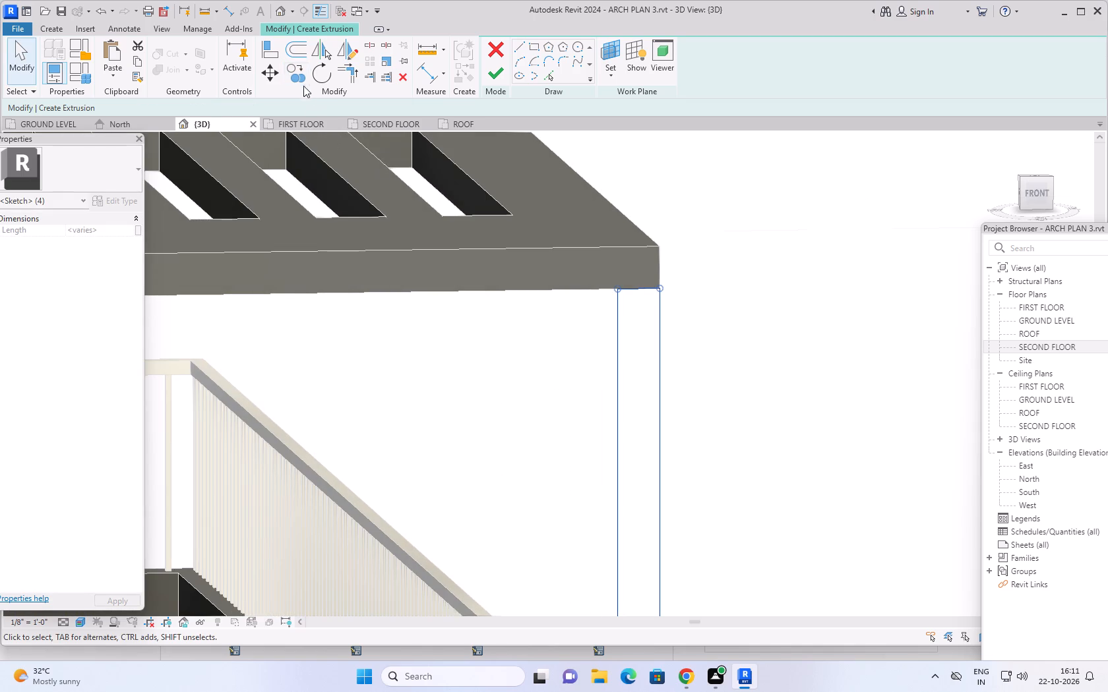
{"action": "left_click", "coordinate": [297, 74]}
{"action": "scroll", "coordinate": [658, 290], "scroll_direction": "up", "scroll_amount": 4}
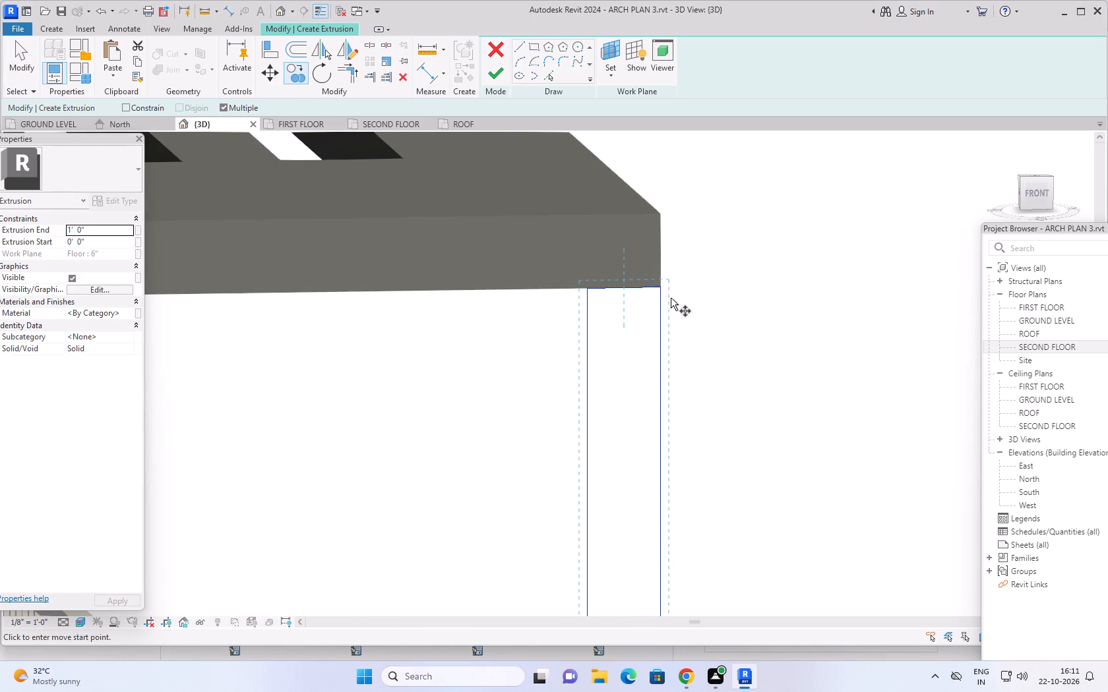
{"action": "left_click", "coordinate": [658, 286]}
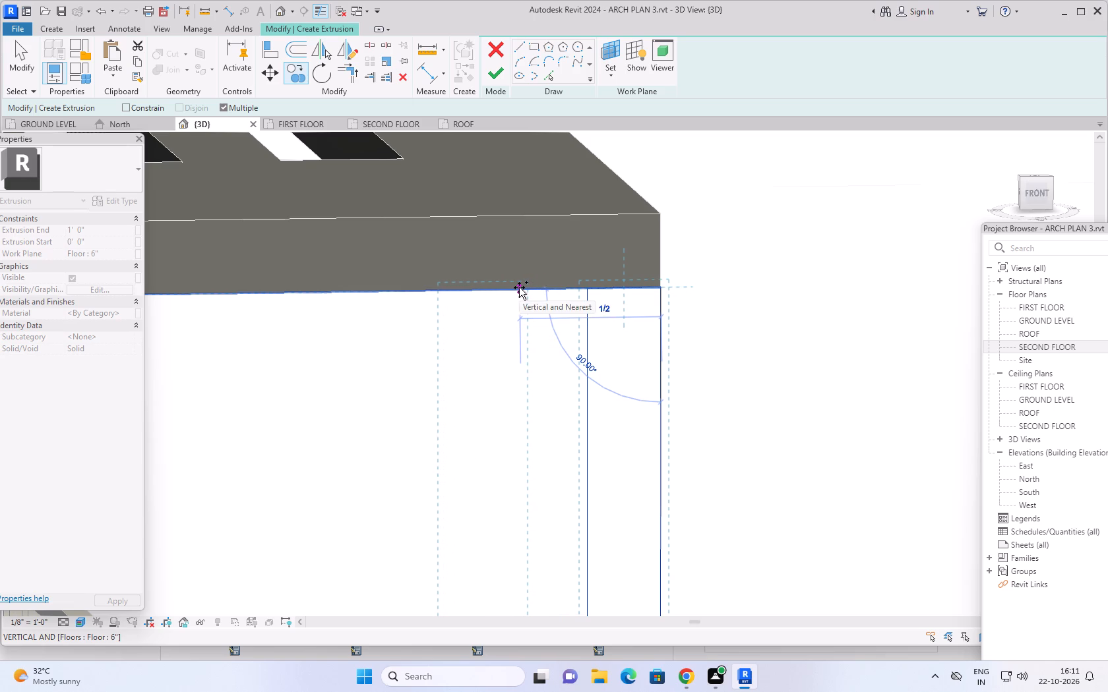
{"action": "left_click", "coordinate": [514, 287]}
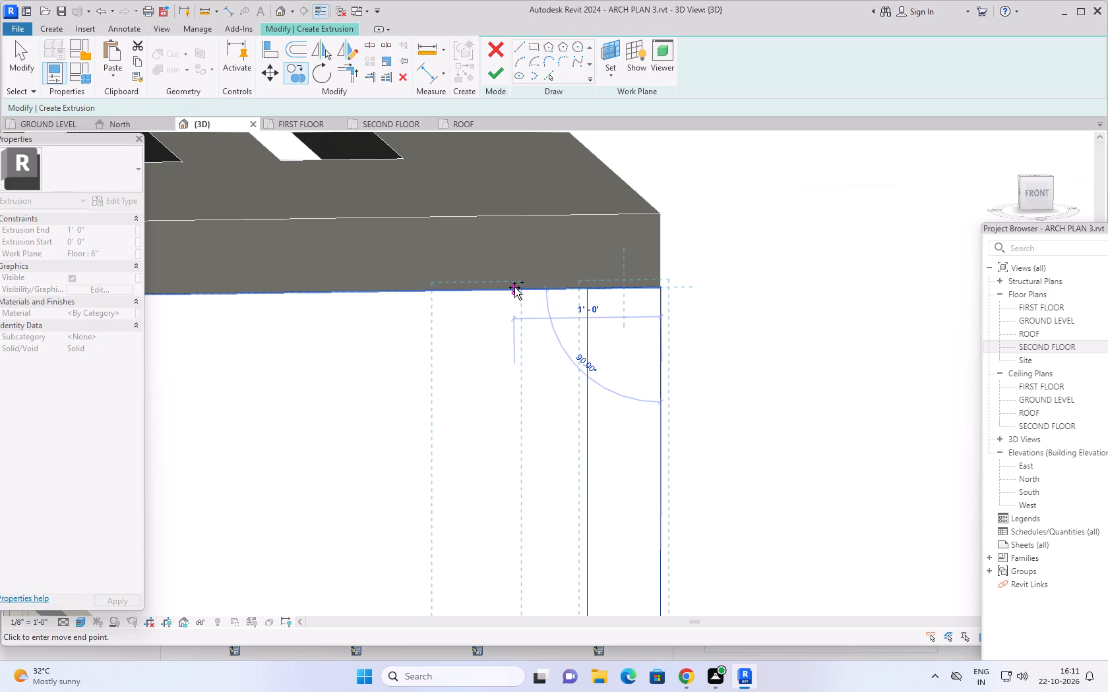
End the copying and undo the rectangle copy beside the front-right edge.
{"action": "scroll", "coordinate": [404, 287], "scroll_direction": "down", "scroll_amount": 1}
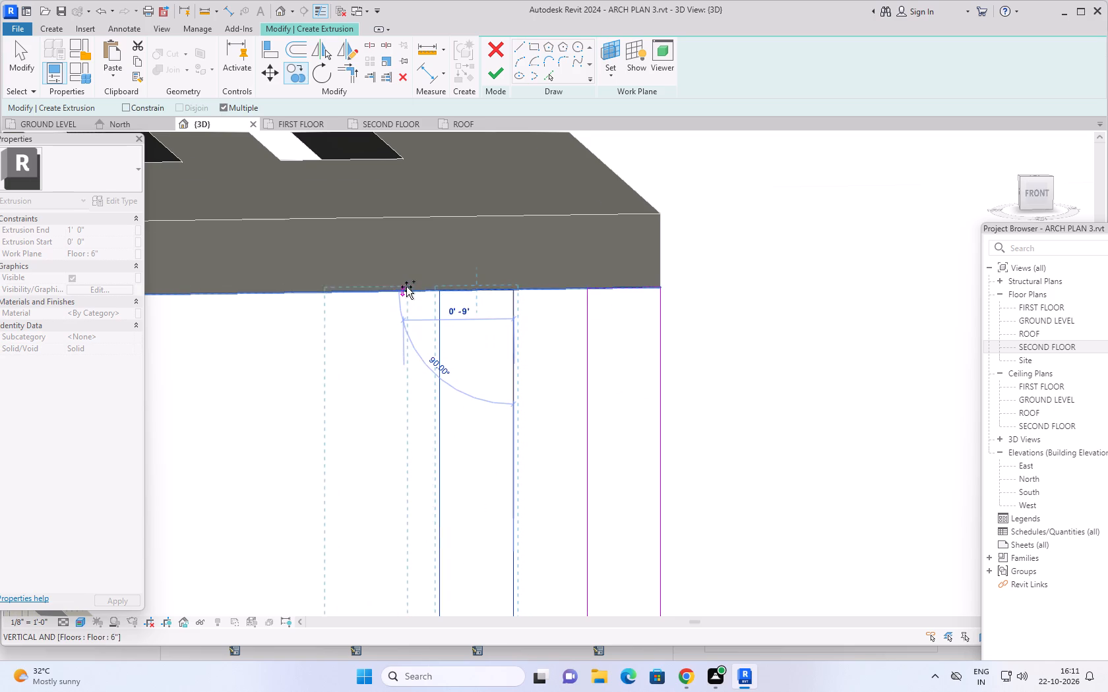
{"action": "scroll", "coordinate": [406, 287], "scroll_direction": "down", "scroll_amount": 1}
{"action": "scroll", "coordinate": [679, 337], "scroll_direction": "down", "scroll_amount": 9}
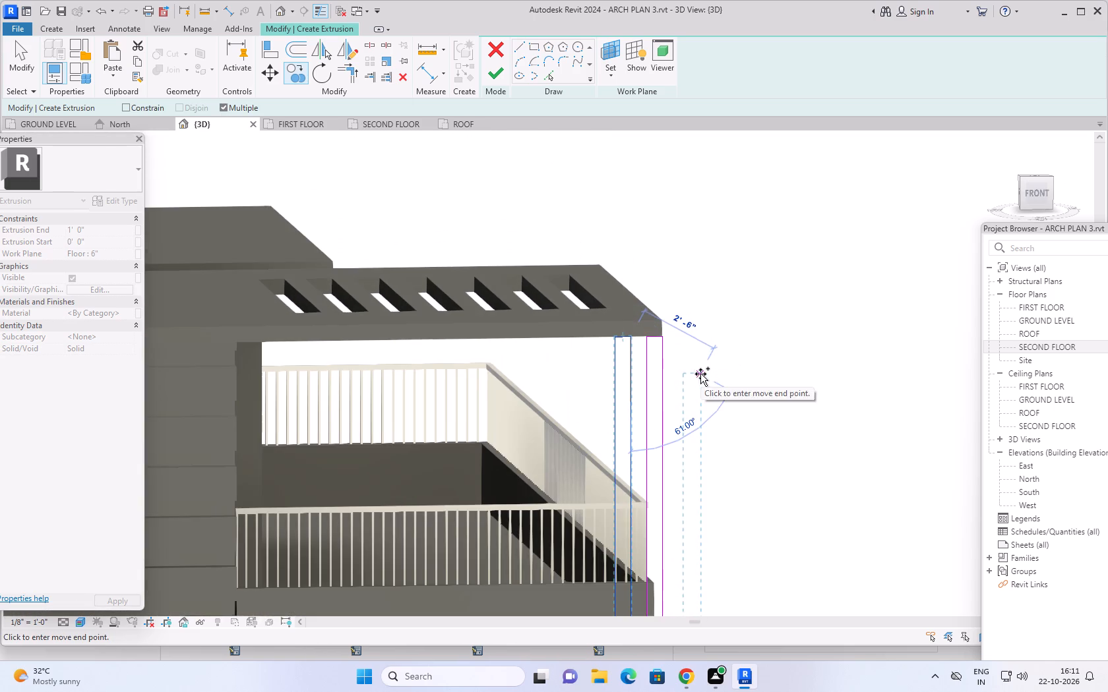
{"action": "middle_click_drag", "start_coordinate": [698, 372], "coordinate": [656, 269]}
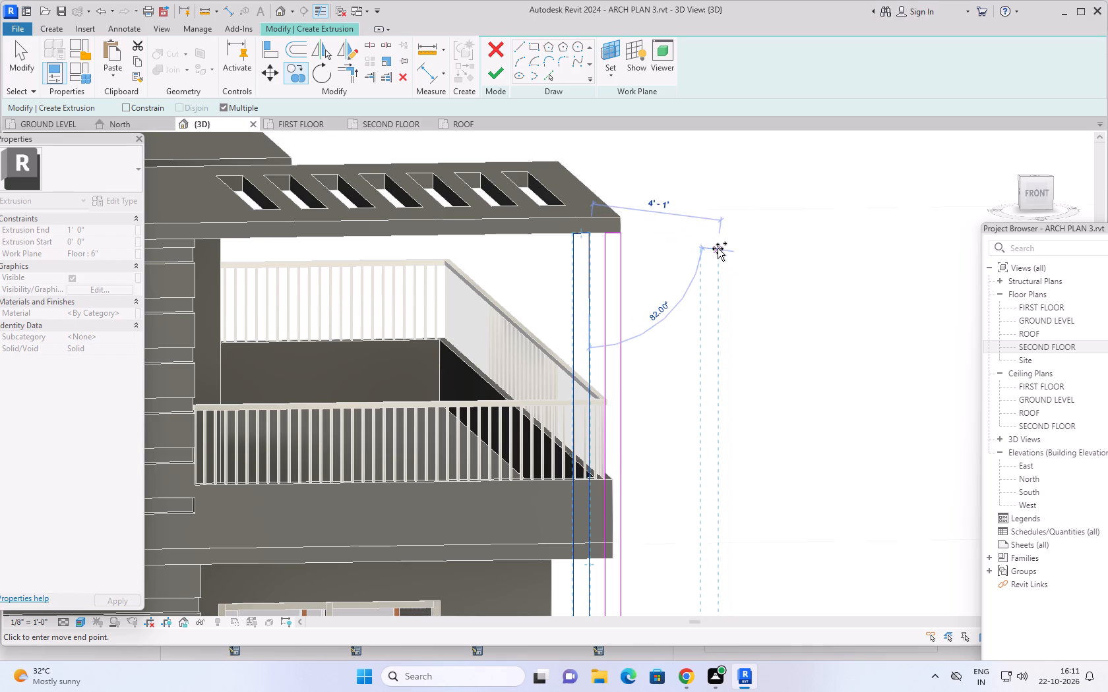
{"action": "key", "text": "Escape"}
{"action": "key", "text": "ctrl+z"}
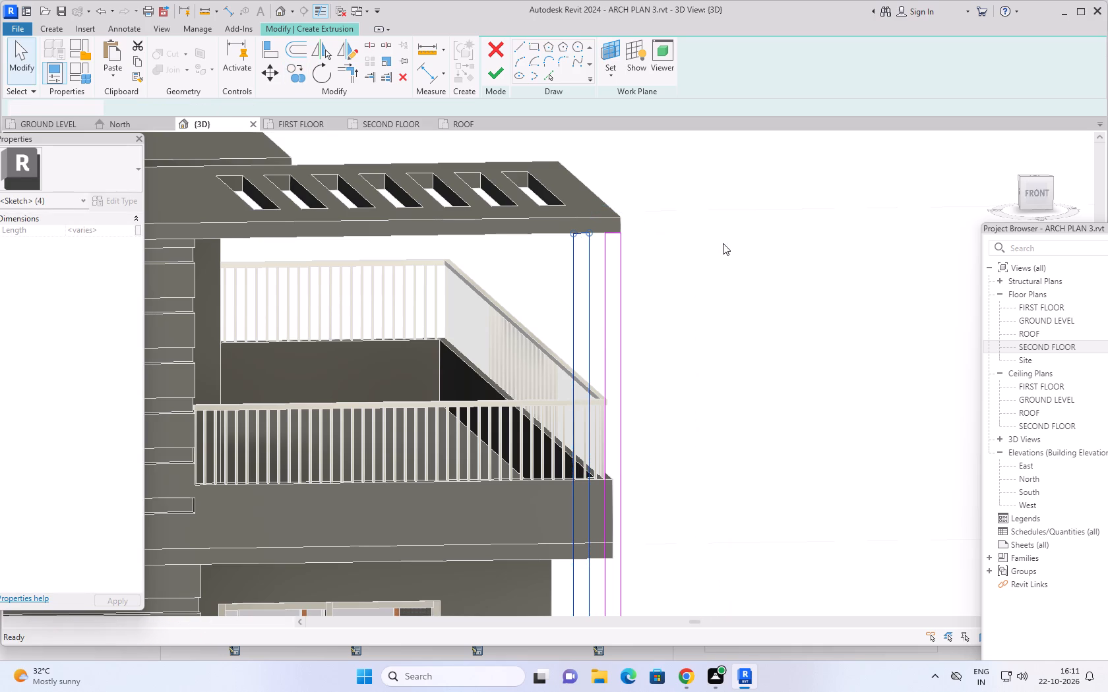
Copy all four lines of the 6" wide rectangle four times inward along the roof slab's underside, spaced about 9" apart.
{"action": "scroll", "coordinate": [714, 253], "scroll_direction": "down", "scroll_amount": 3}
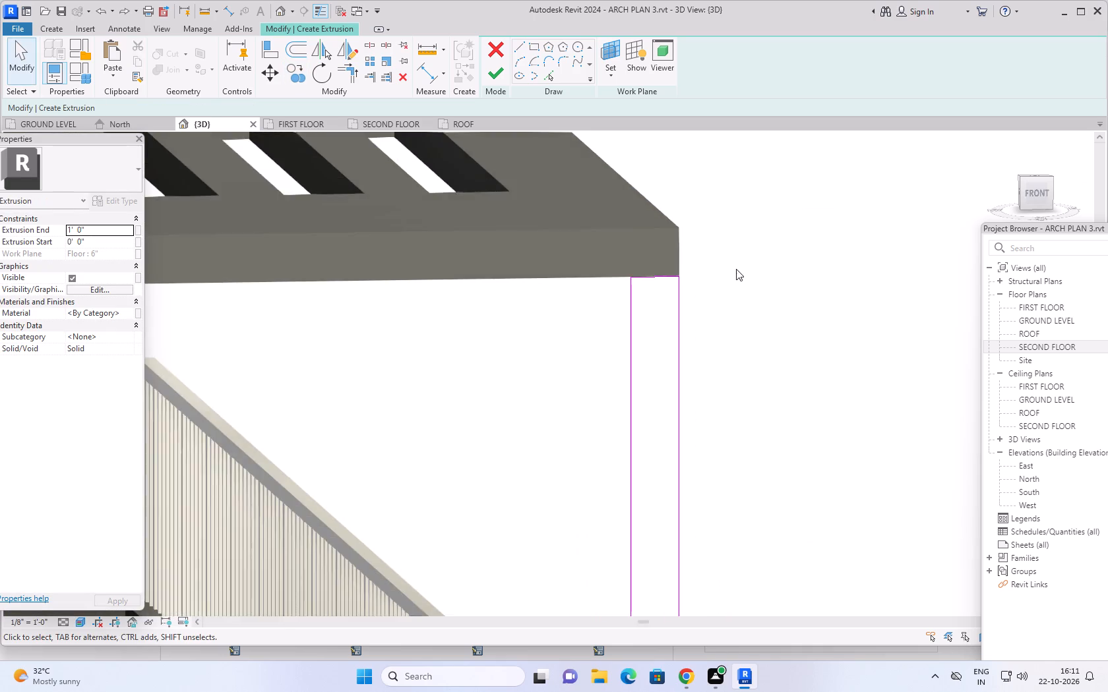
{"action": "scroll", "coordinate": [743, 277], "scroll_direction": "down", "scroll_amount": 7}
{"action": "middle_click_drag", "start_coordinate": [775, 318], "coordinate": [619, 186]}
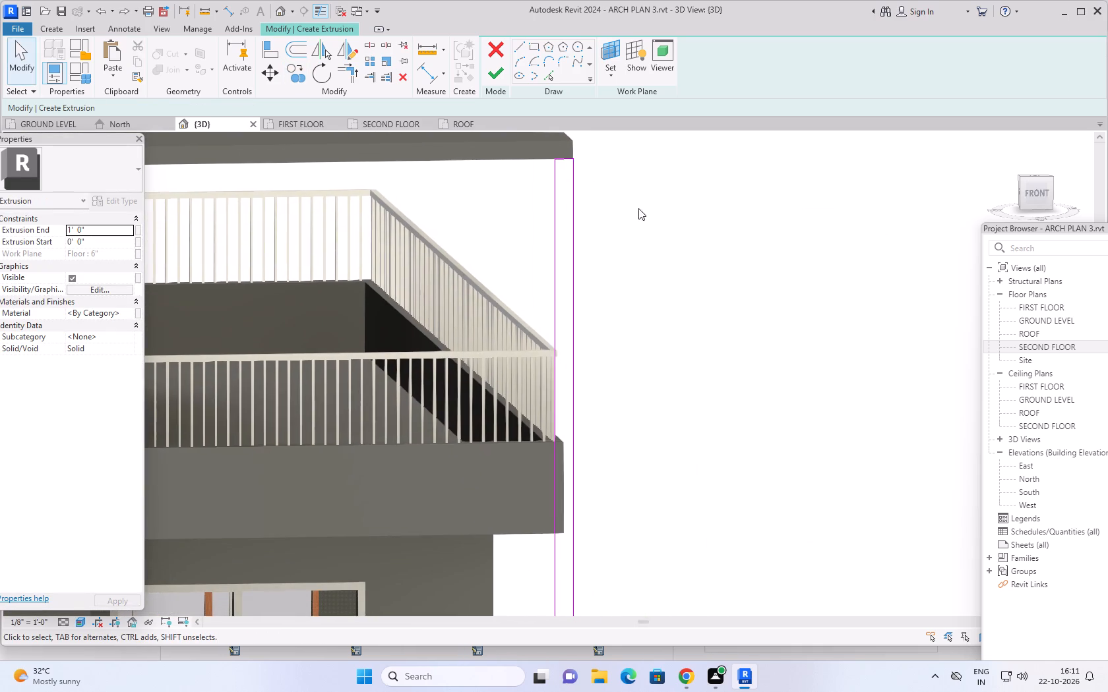
{"action": "scroll", "coordinate": [656, 243], "scroll_direction": "down", "scroll_amount": 5}
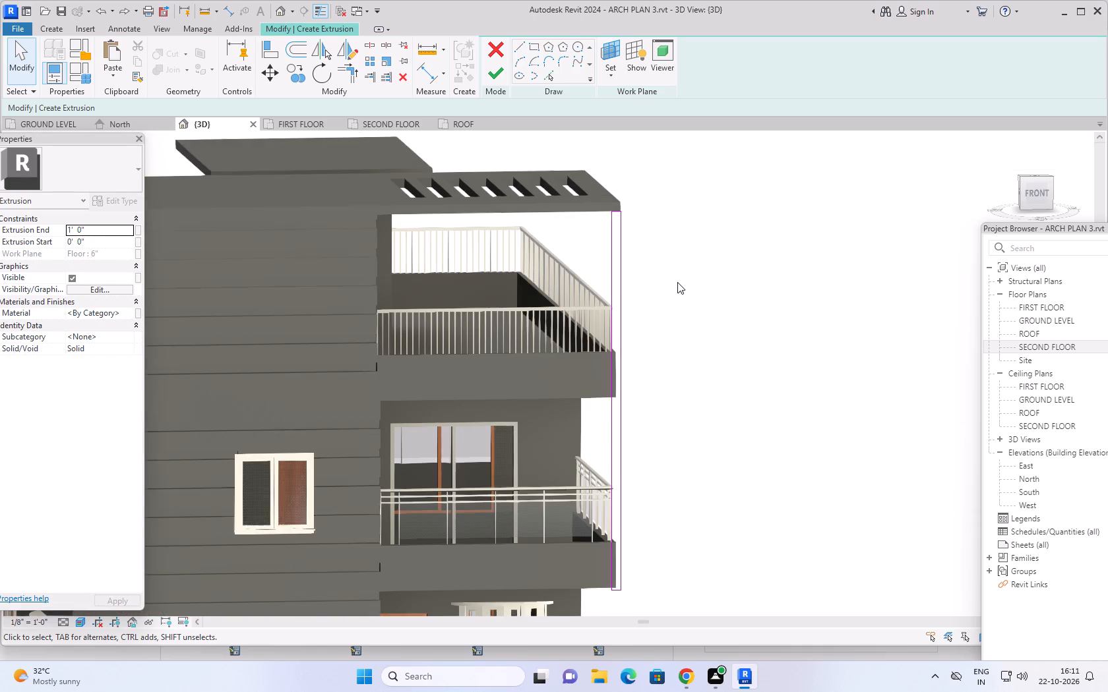
{"action": "middle_click_drag", "start_coordinate": [674, 278], "coordinate": [644, 266]}
{"action": "left_click_drag", "start_coordinate": [626, 166], "coordinate": [580, 328]}
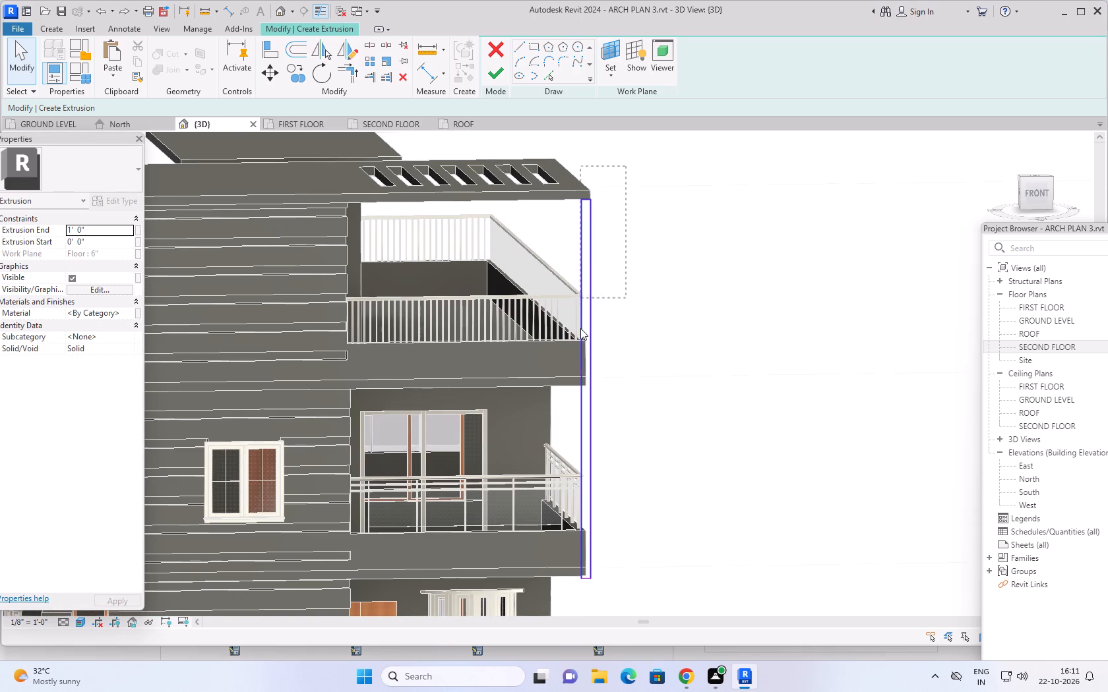
{"action": "left_click_drag", "start_coordinate": [580, 328], "coordinate": [568, 591]}
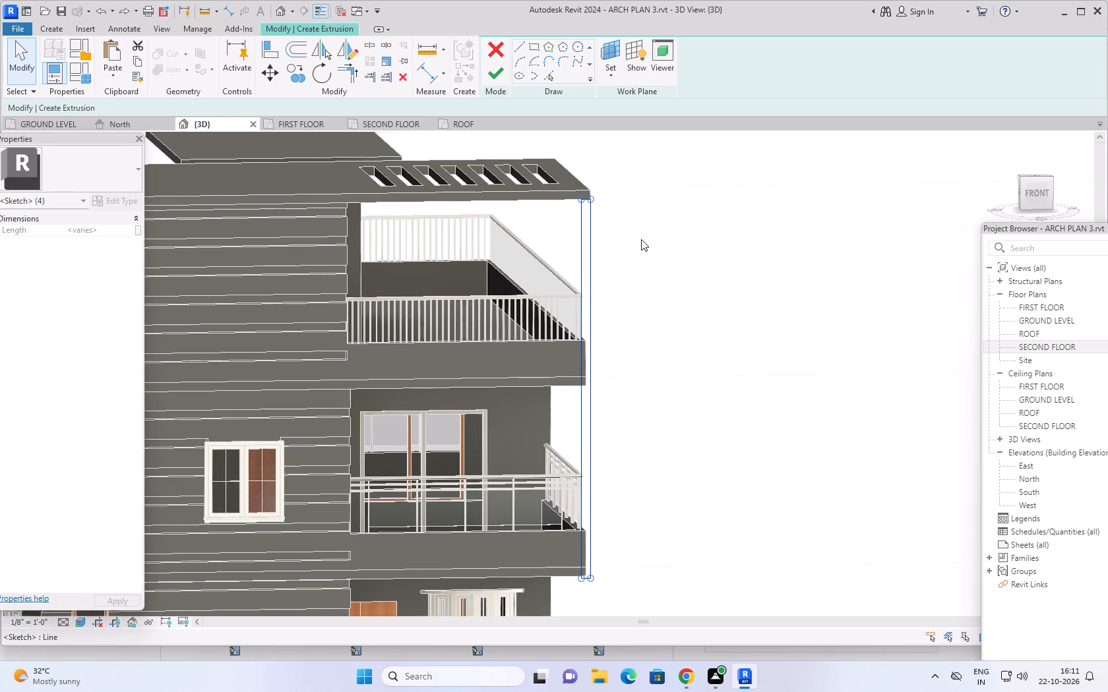
{"action": "middle_click_drag", "start_coordinate": [639, 233], "coordinate": [623, 326]}
{"action": "scroll", "coordinate": [552, 285], "scroll_direction": "up", "scroll_amount": 2}
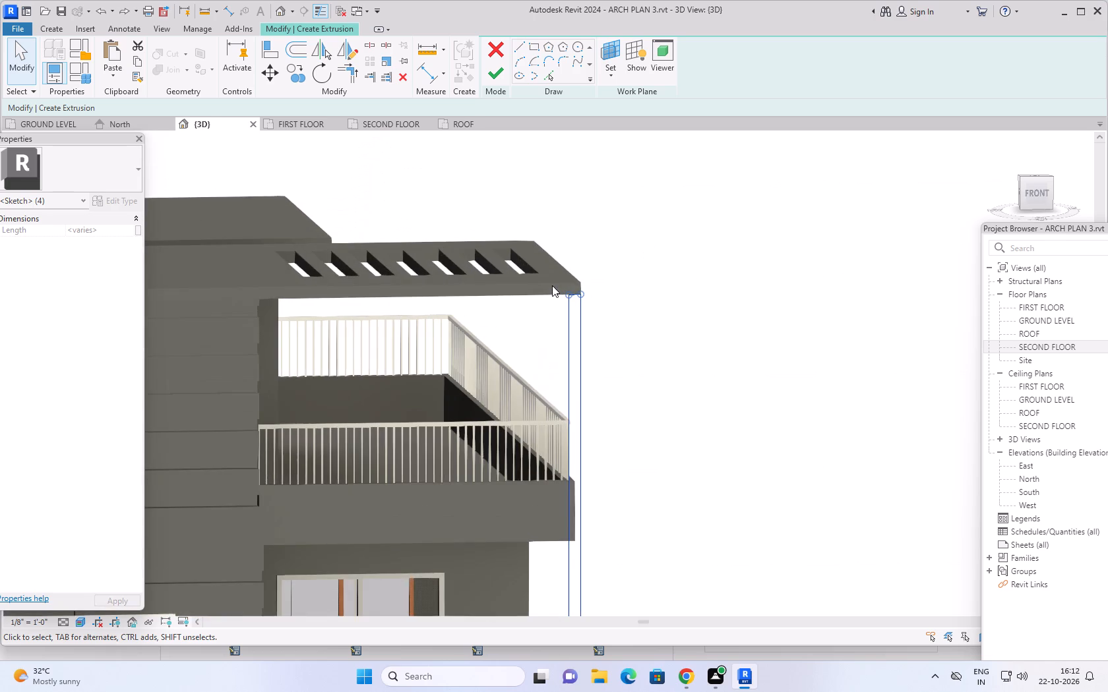
{"action": "scroll", "coordinate": [646, 253], "scroll_direction": "up", "scroll_amount": 2}
{"action": "middle_click_drag", "start_coordinate": [669, 262], "coordinate": [708, 248]}
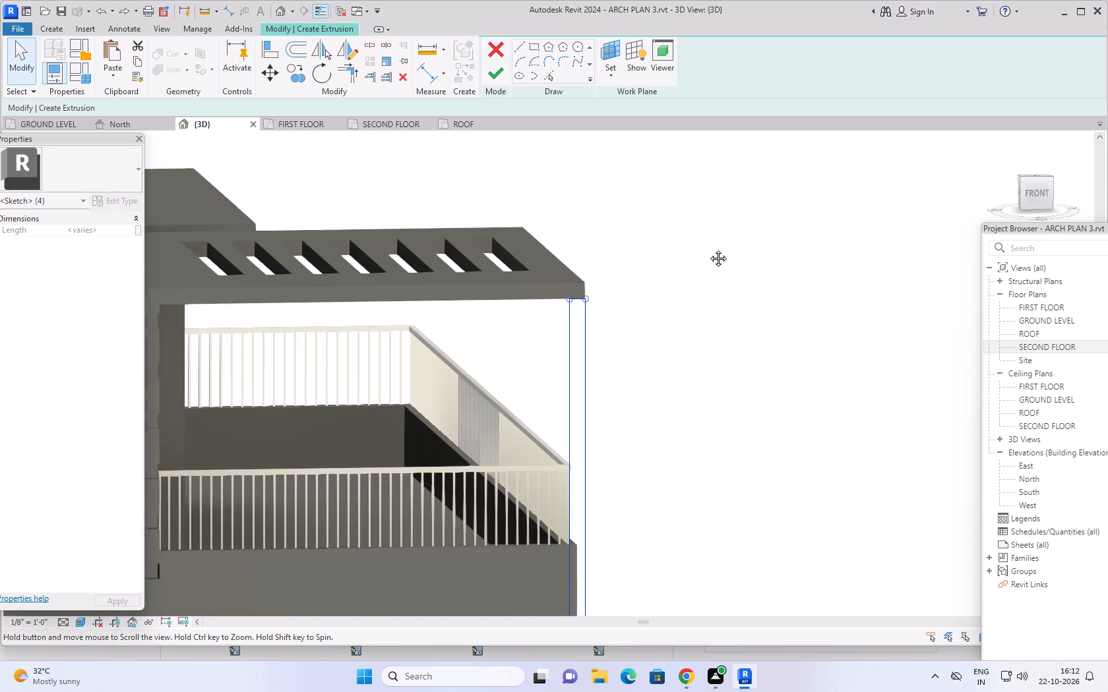
{"action": "middle_click_drag", "start_coordinate": [708, 248], "coordinate": [759, 232]}
{"action": "scroll", "coordinate": [599, 283], "scroll_direction": "up", "scroll_amount": 4}
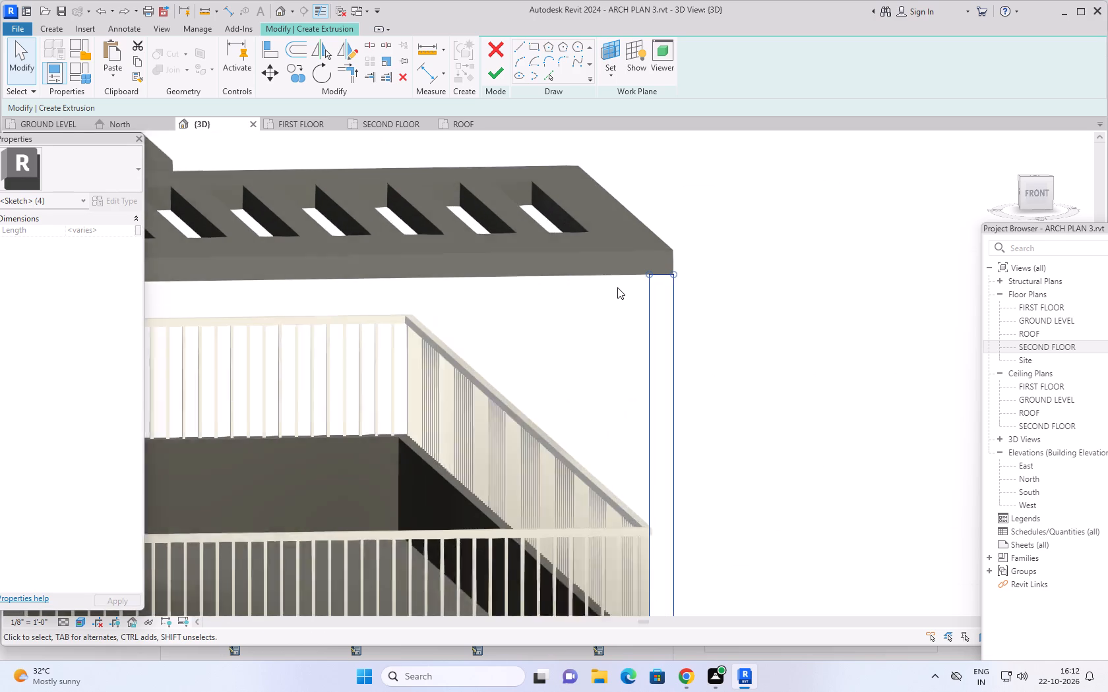
{"action": "left_click", "coordinate": [298, 78]}
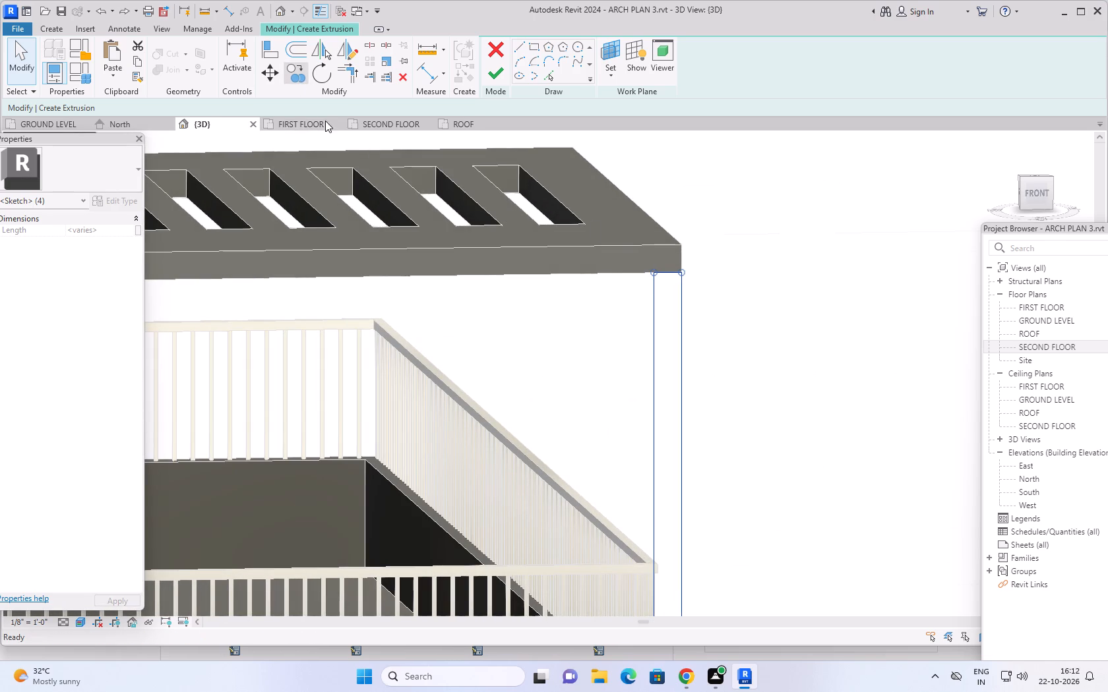
{"action": "scroll", "coordinate": [697, 283], "scroll_direction": "up", "scroll_amount": 4}
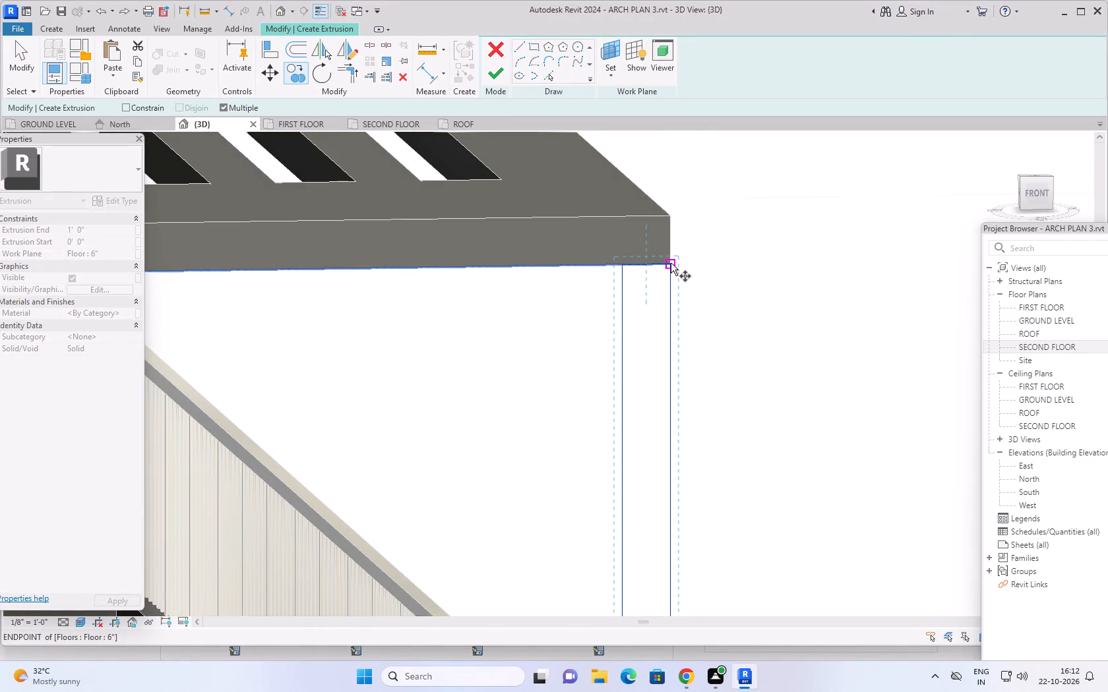
{"action": "left_click", "coordinate": [671, 263]}
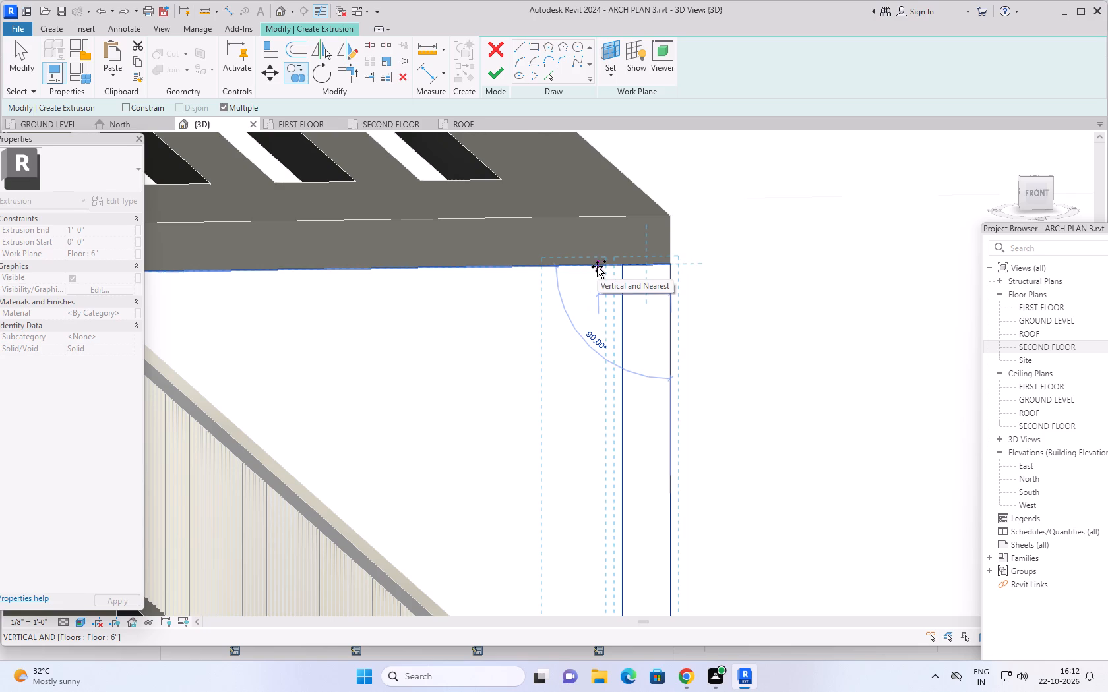
{"action": "left_click", "coordinate": [597, 266]}
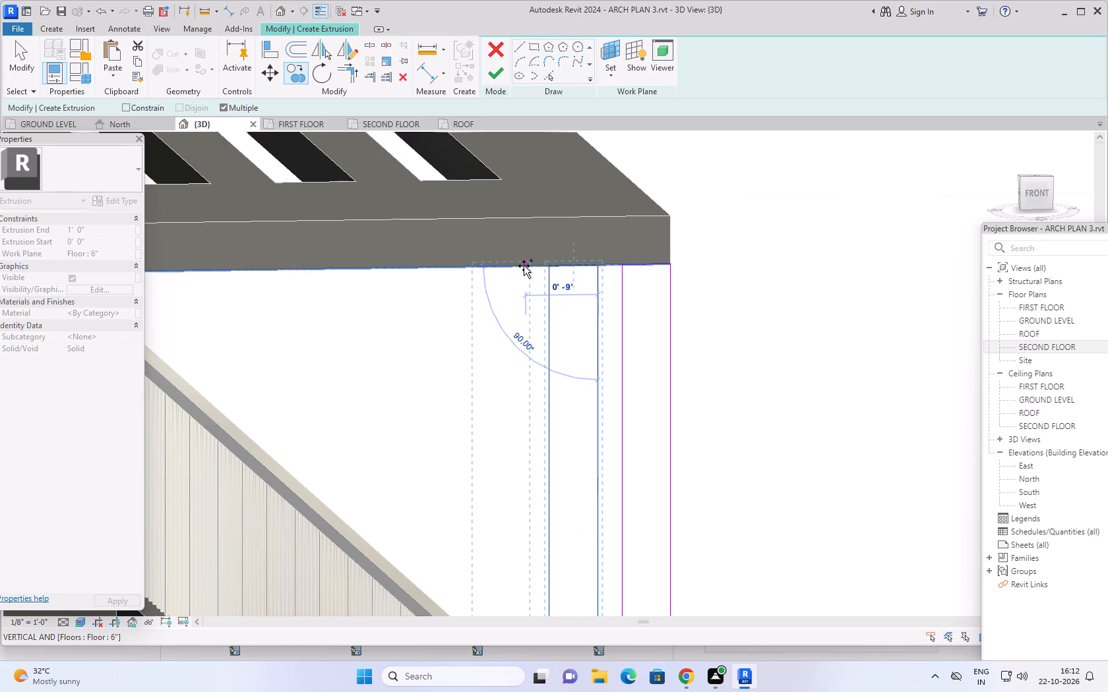
{"action": "left_click", "coordinate": [524, 266]}
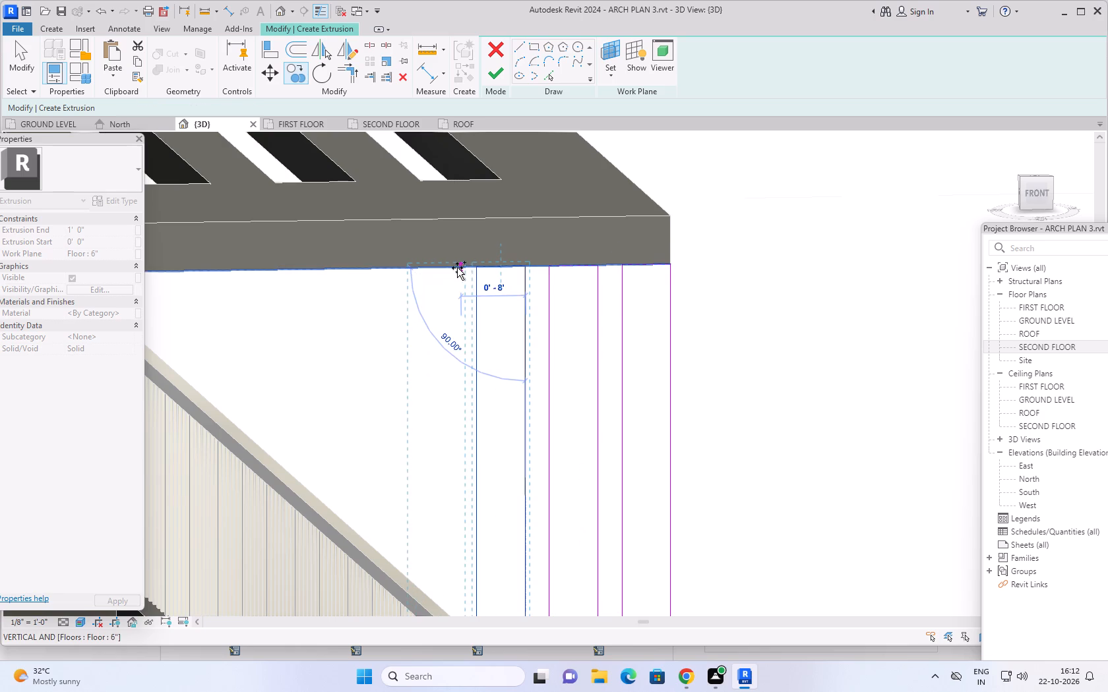
{"action": "left_click", "coordinate": [449, 267]}
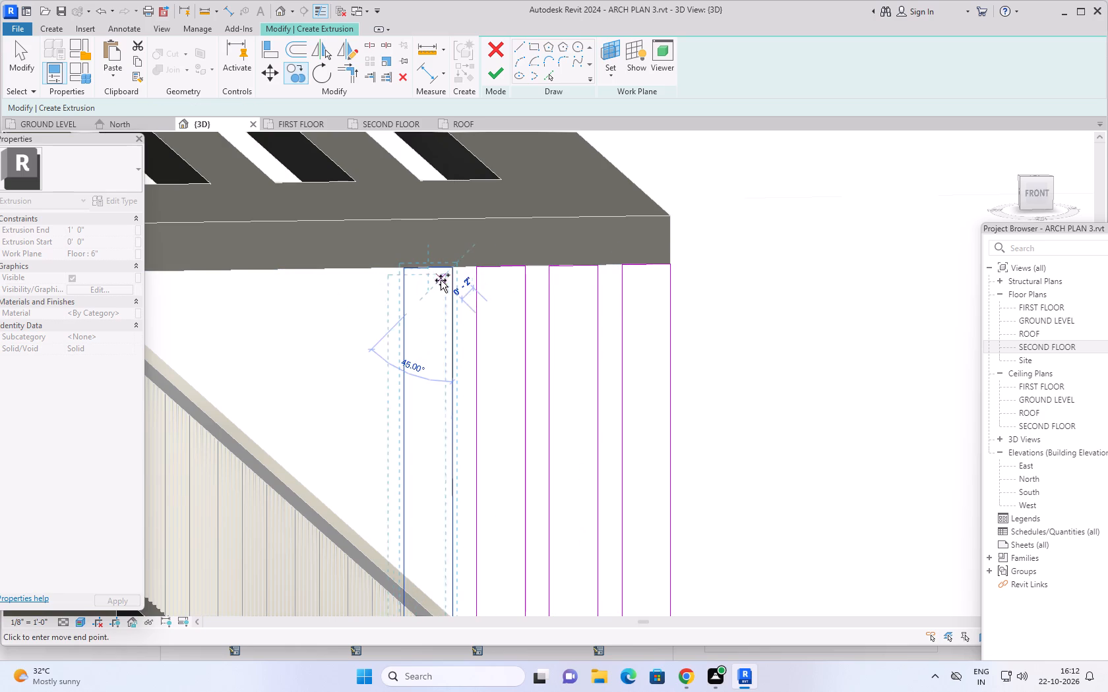
{"action": "left_click", "coordinate": [383, 271]}
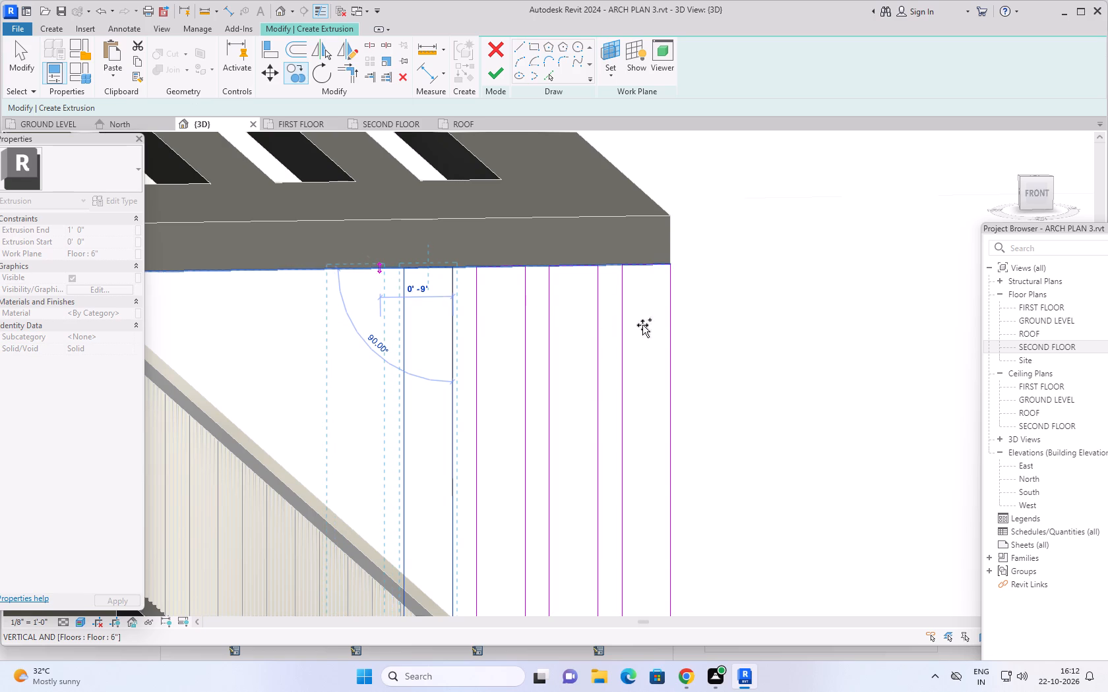
{"action": "scroll", "coordinate": [704, 322], "scroll_direction": "down", "scroll_amount": 3}
{"action": "key", "text": "Escape"}
Copy the innermost 6" rectangle once more inward along the roof slab's underside, at the same spacing of about 9".
{"action": "scroll", "coordinate": [724, 322], "scroll_direction": "down", "scroll_amount": 12}
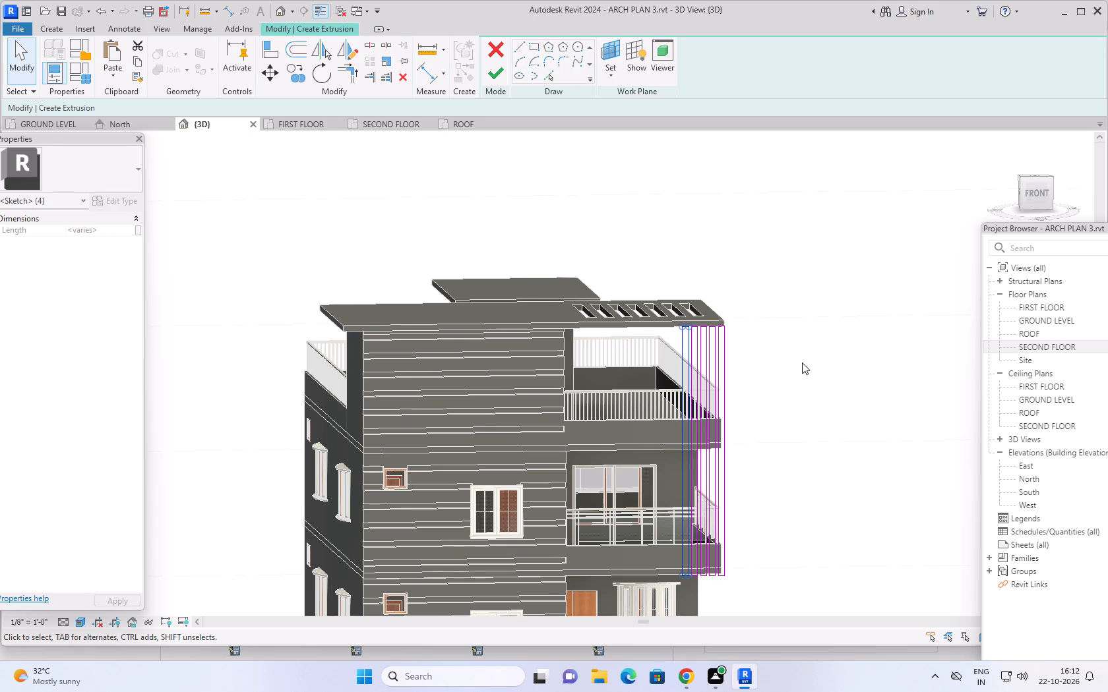
{"action": "middle_click_drag", "start_coordinate": [803, 370], "coordinate": [778, 370], "text": "shift"}
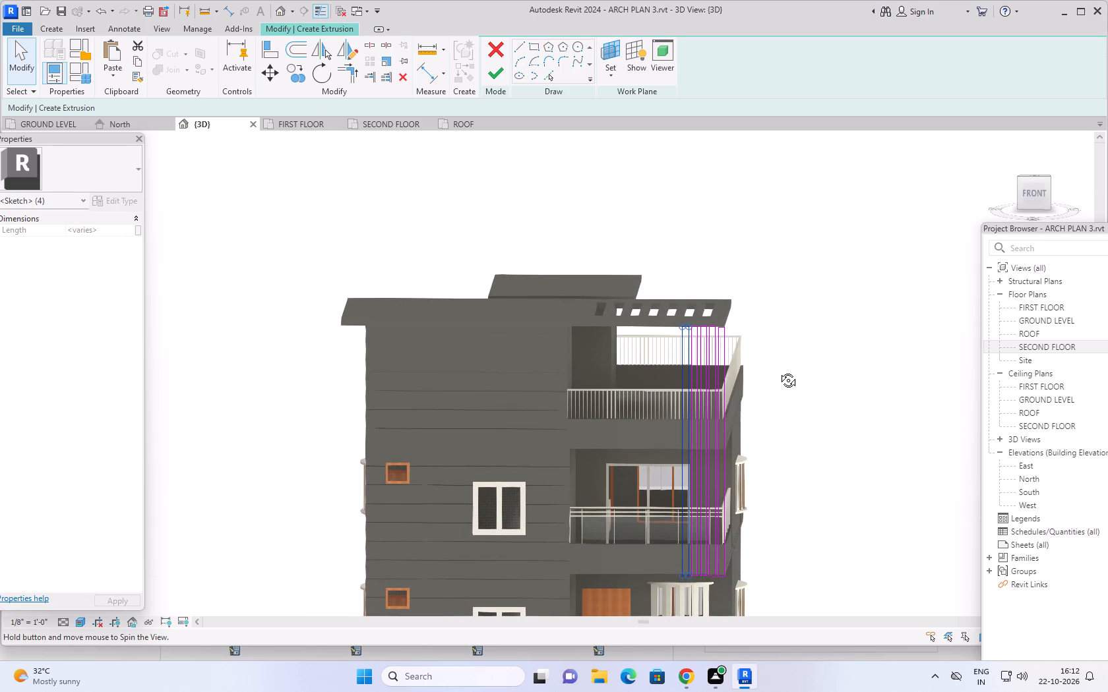
{"action": "middle_click_drag", "start_coordinate": [778, 370], "coordinate": [790, 370], "text": "shift"}
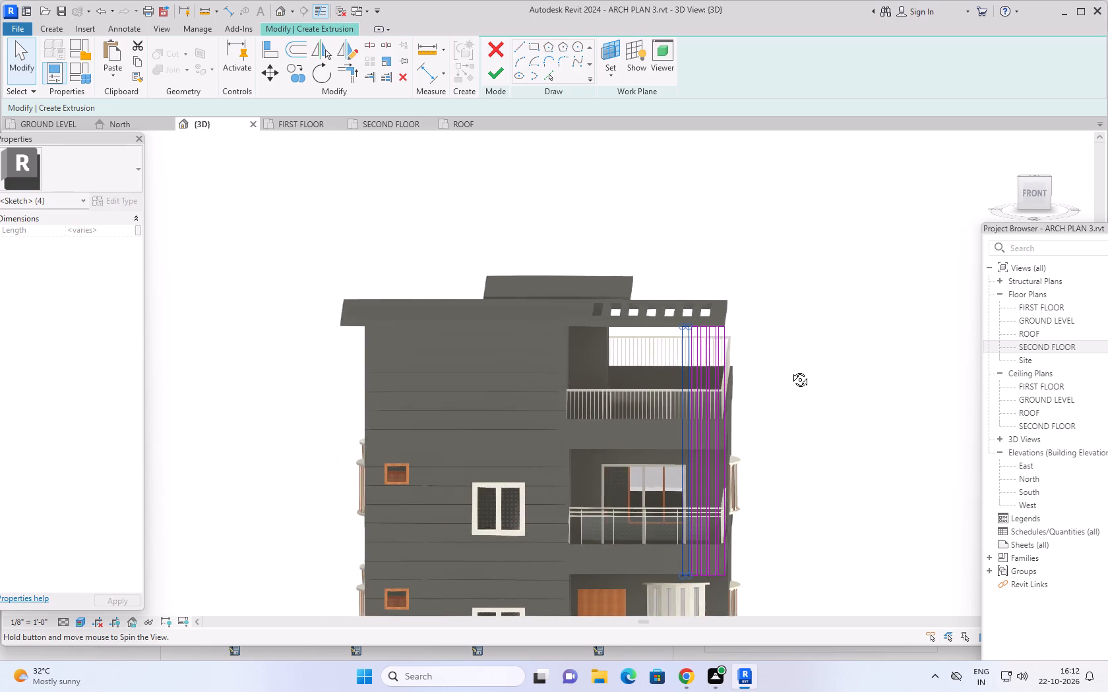
{"action": "middle_click_drag", "start_coordinate": [790, 370], "coordinate": [793, 372], "text": "shift"}
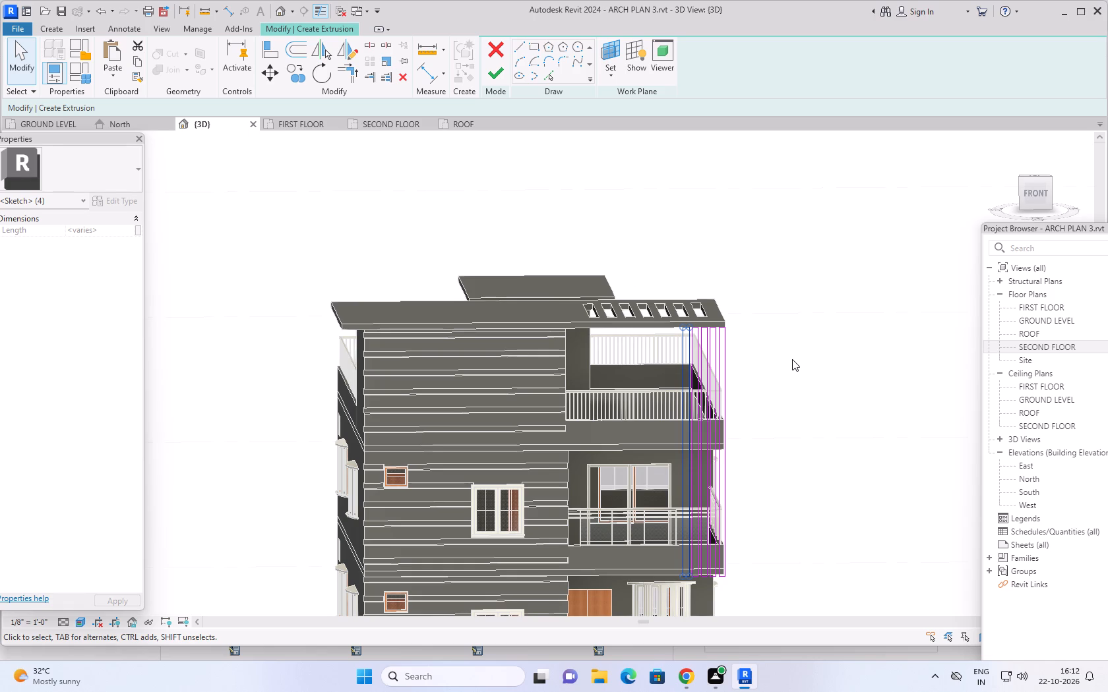
{"action": "scroll", "coordinate": [766, 372], "scroll_direction": "up", "scroll_amount": 3}
{"action": "scroll", "coordinate": [700, 283], "scroll_direction": "up", "scroll_amount": 5}
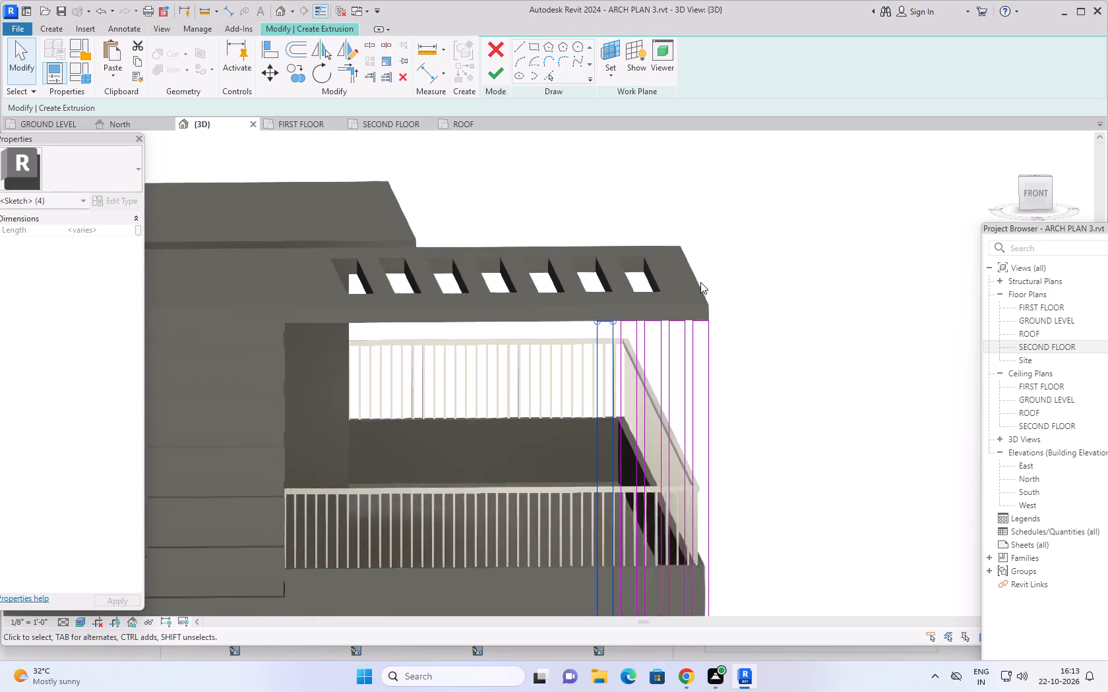
{"action": "left_click", "coordinate": [293, 74]}
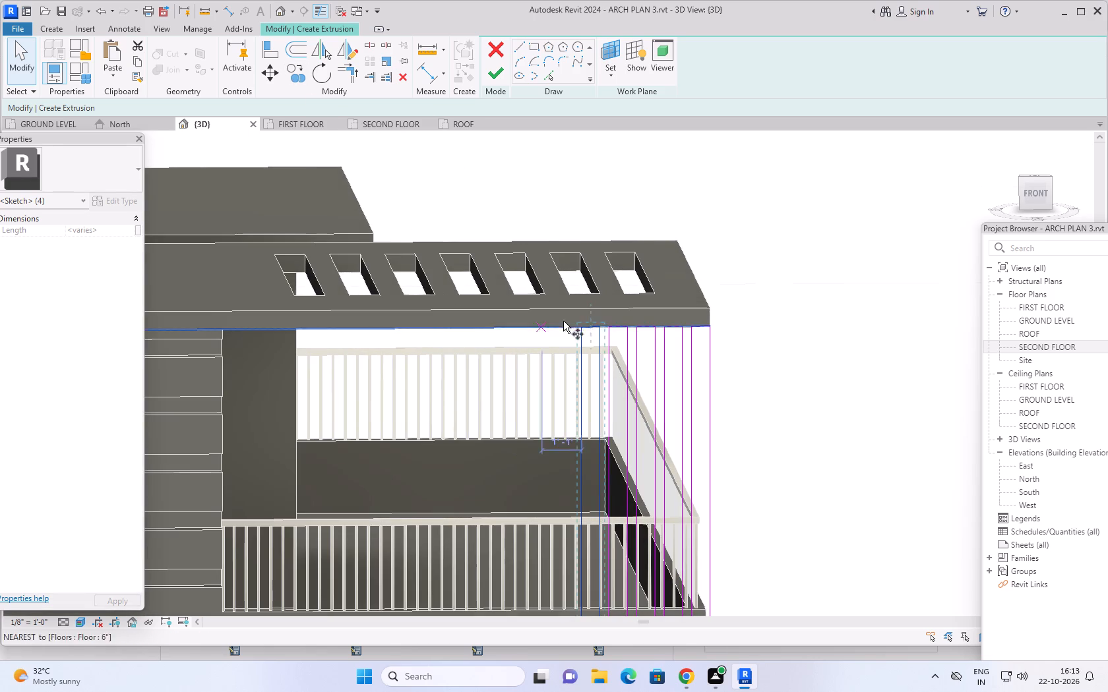
{"action": "scroll", "coordinate": [596, 314], "scroll_direction": "up", "scroll_amount": 9}
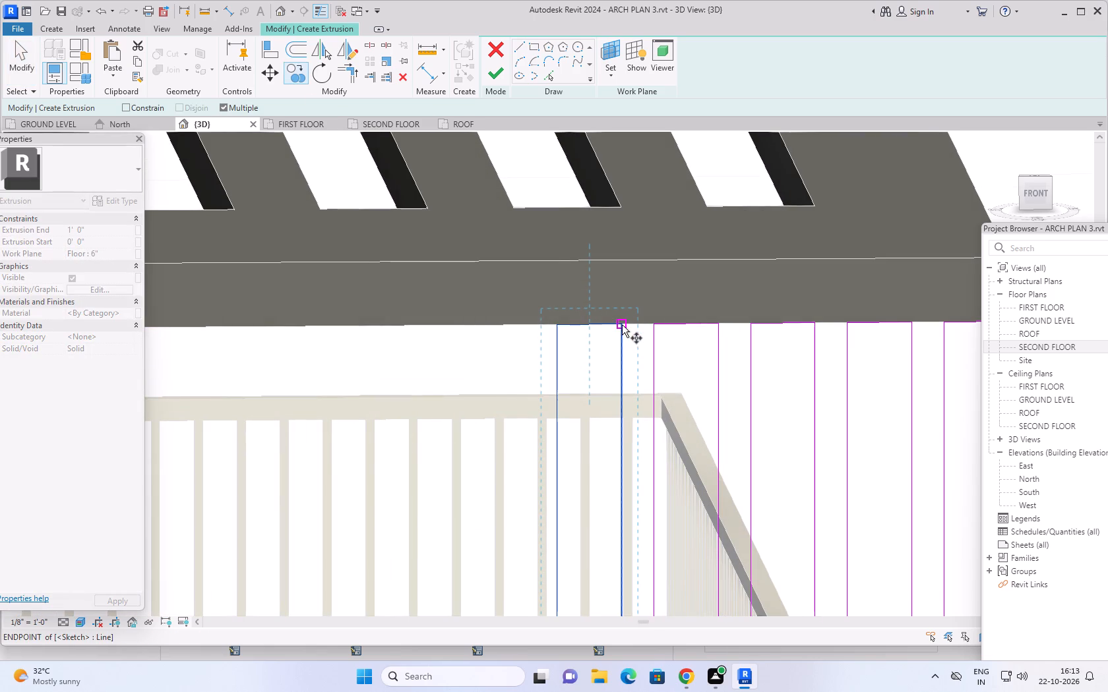
{"action": "left_click", "coordinate": [623, 325]}
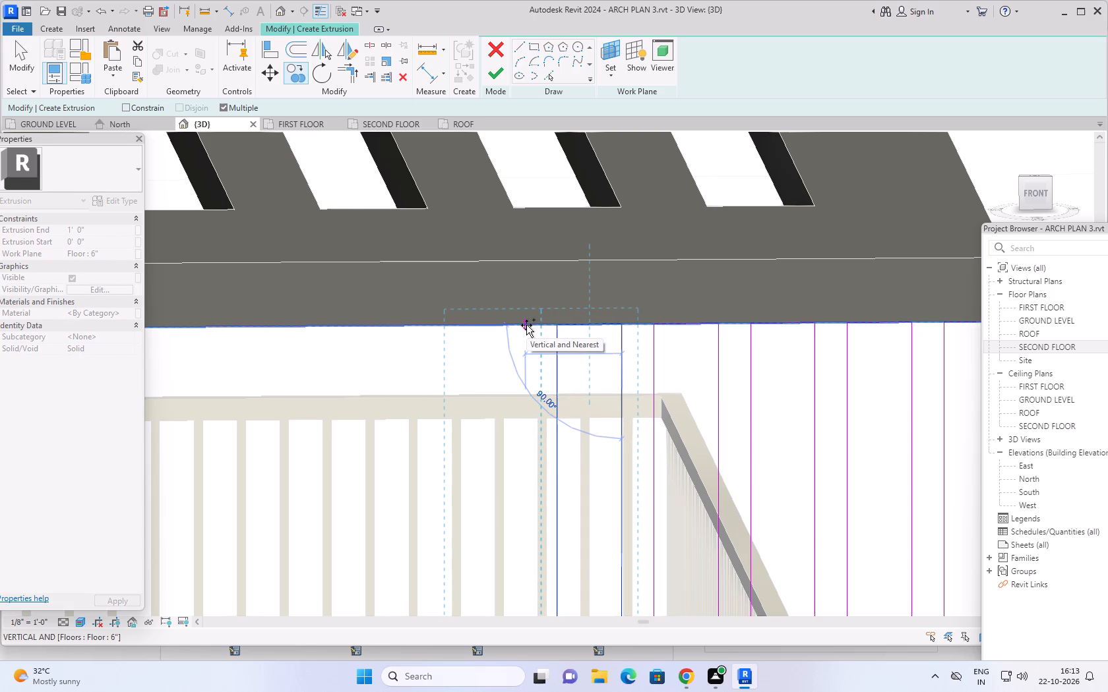
{"action": "left_click", "coordinate": [526, 325]}
{"action": "scroll", "coordinate": [694, 301], "scroll_direction": "down", "scroll_amount": 3}
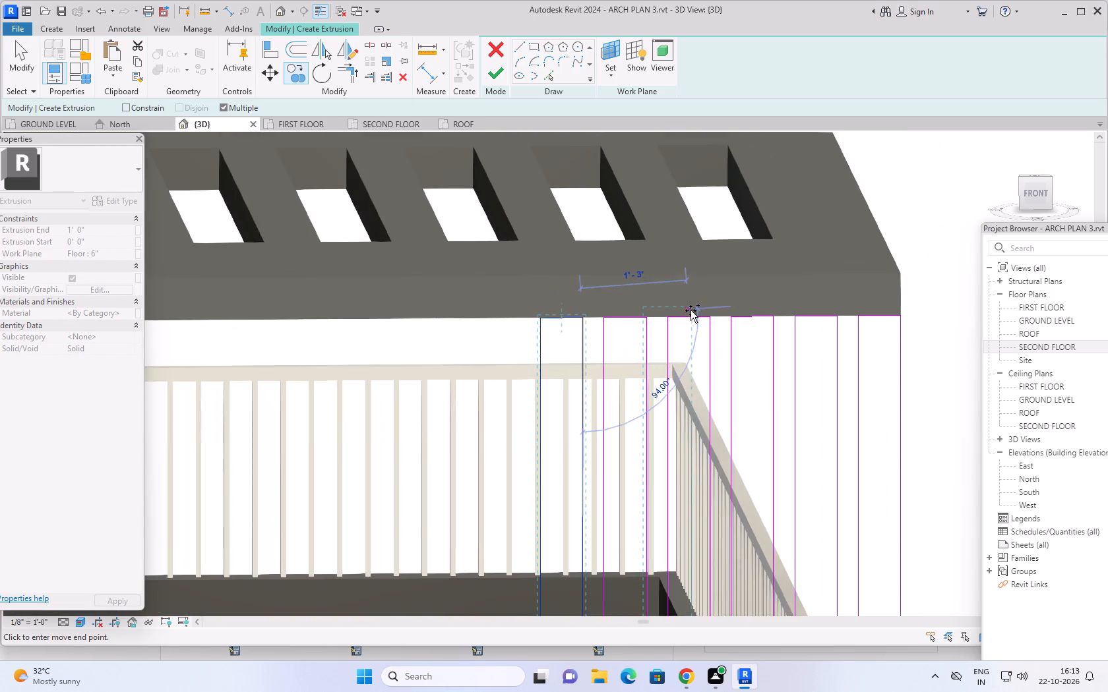
{"action": "scroll", "coordinate": [691, 314], "scroll_direction": "down", "scroll_amount": 9}
{"action": "scroll", "coordinate": [762, 322], "scroll_direction": "down", "scroll_amount": 2}
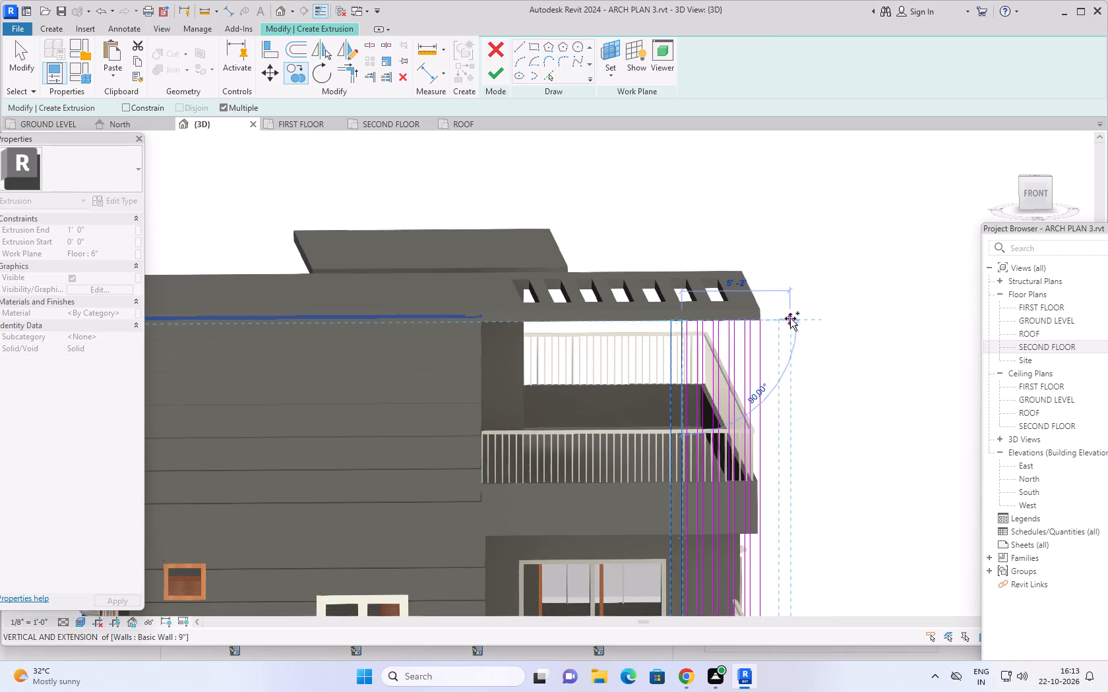
{"action": "scroll", "coordinate": [790, 318], "scroll_direction": "down", "scroll_amount": 1}
{"action": "key", "text": "Escape"}
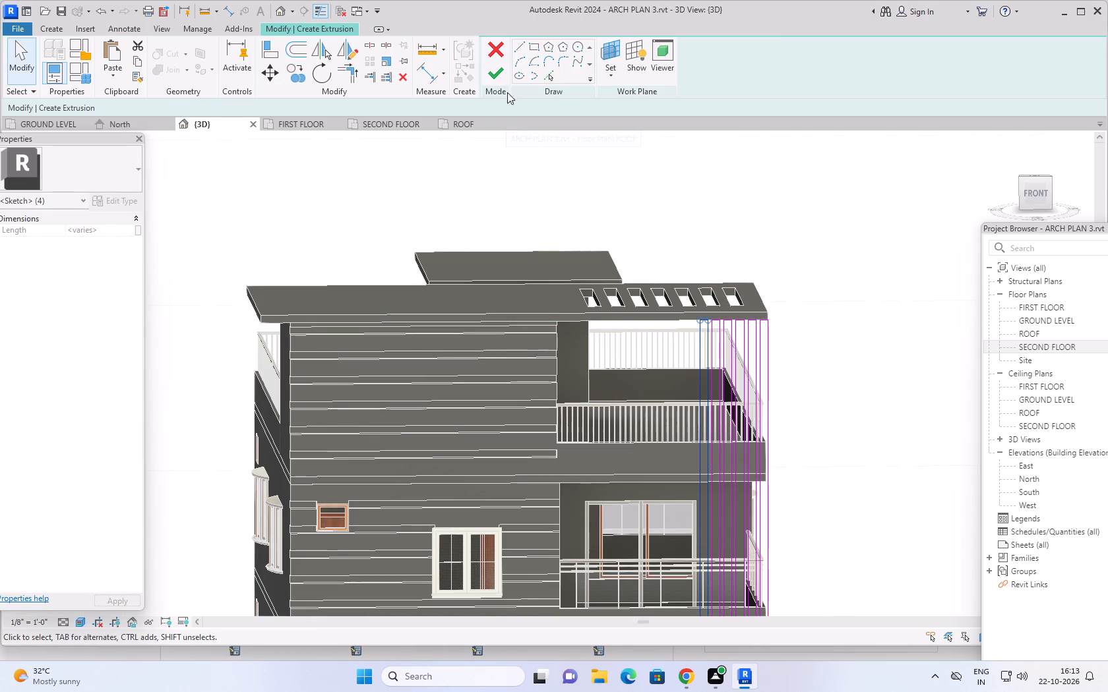
Finish the sketch to extrude the six vertical 6" wide members with a depth of 1'-0".
{"action": "left_click", "coordinate": [495, 69]}
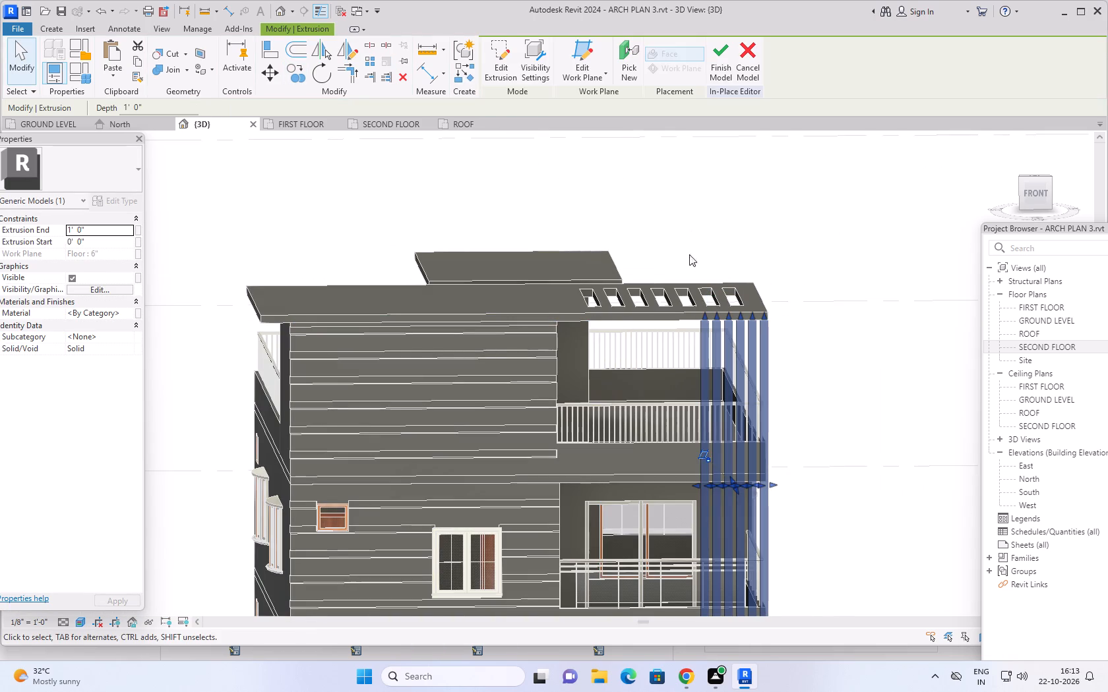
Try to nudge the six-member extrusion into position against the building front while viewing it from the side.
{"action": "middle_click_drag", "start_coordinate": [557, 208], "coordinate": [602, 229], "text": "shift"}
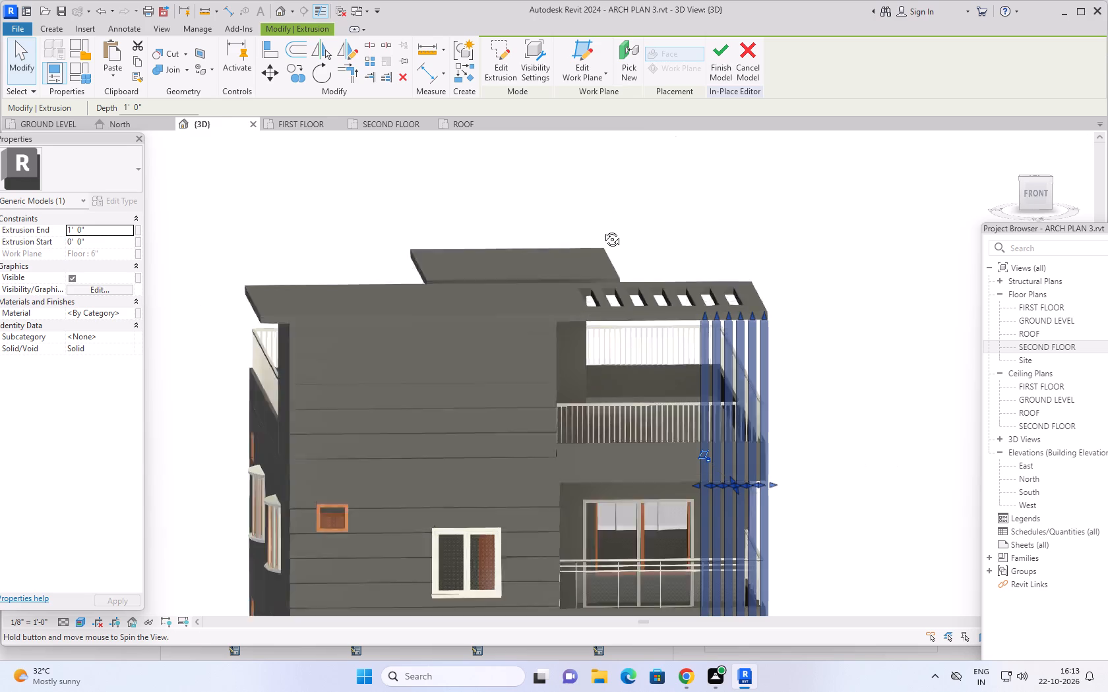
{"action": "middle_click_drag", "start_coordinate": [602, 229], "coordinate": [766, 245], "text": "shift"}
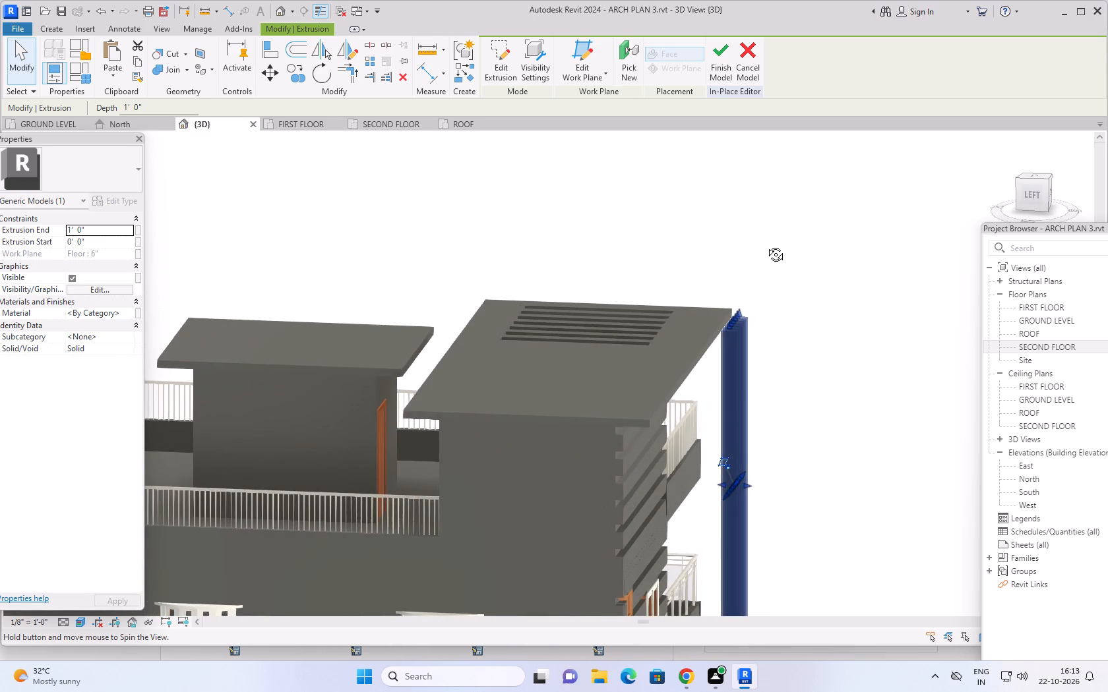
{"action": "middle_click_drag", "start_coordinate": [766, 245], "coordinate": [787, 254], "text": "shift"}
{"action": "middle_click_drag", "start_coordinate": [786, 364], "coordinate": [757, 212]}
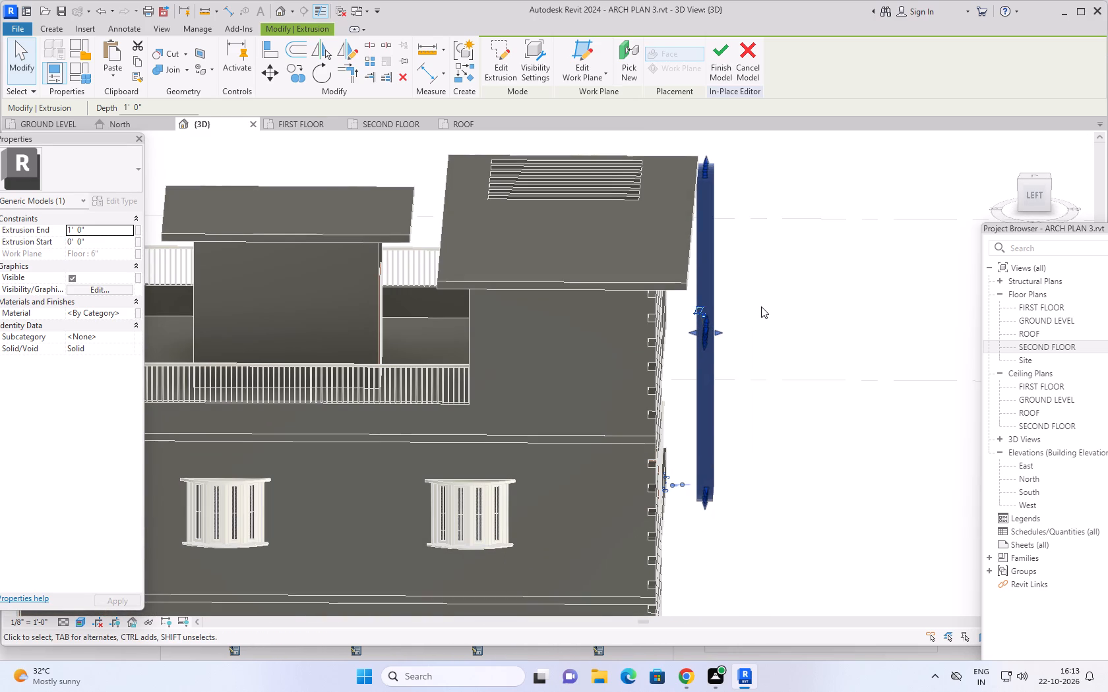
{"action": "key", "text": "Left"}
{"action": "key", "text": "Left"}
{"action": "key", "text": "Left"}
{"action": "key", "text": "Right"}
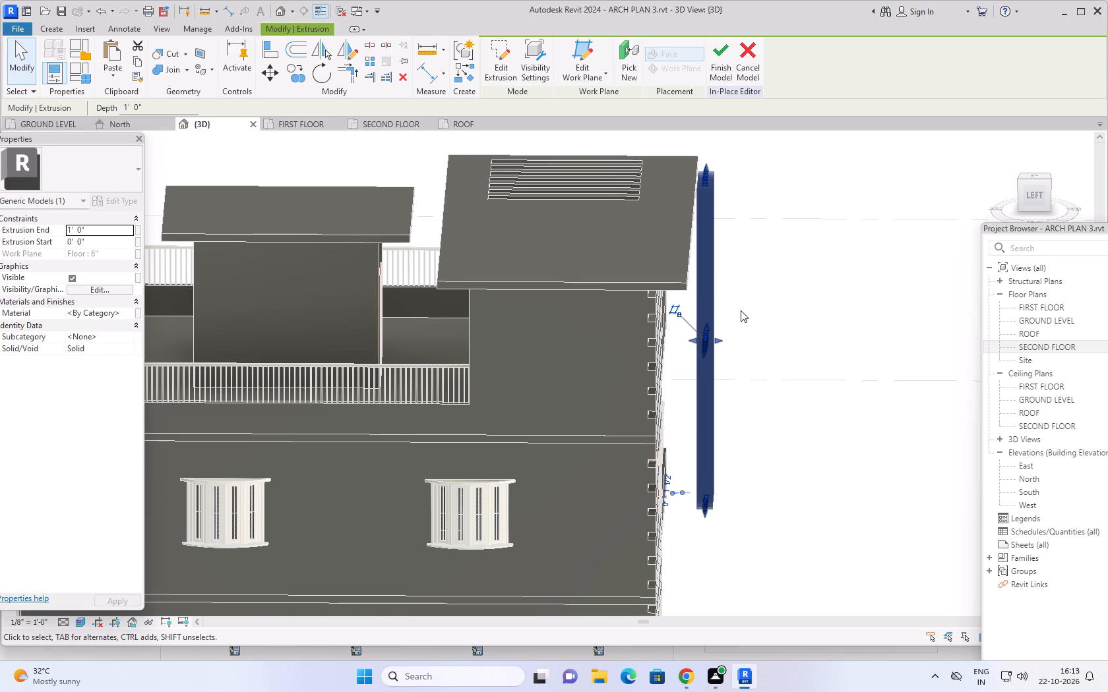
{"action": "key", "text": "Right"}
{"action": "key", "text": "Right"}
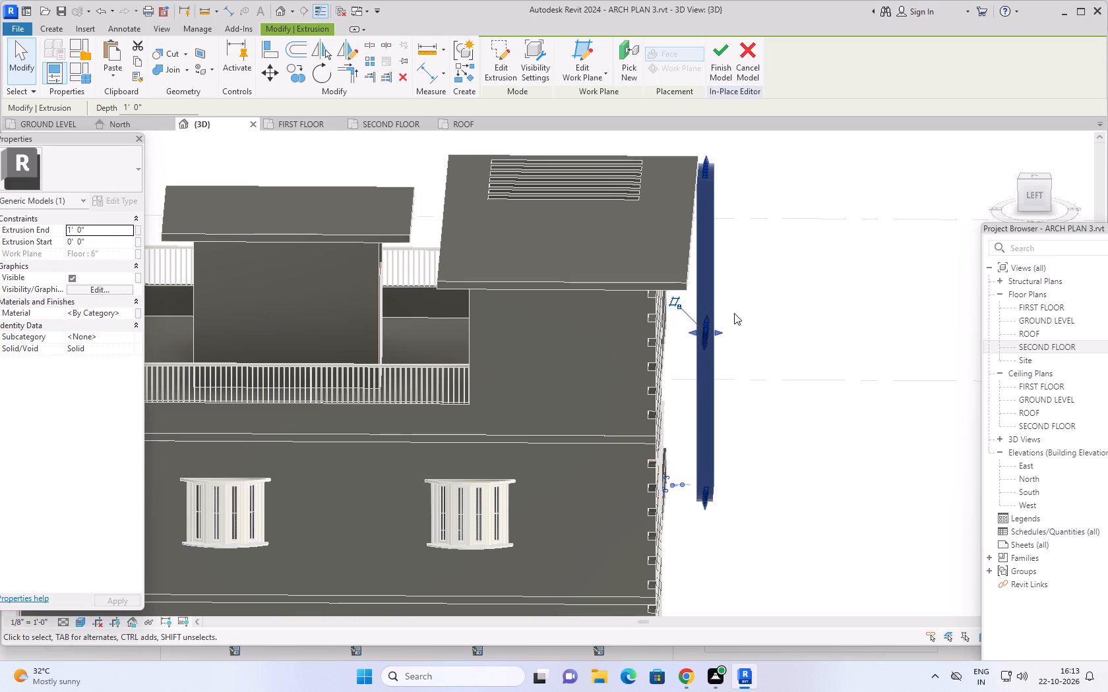
Align the back face of the six vertical members with the front face of the second-floor balcony's 6" wall.
{"action": "middle_click_drag", "start_coordinate": [778, 299], "coordinate": [639, 321]}
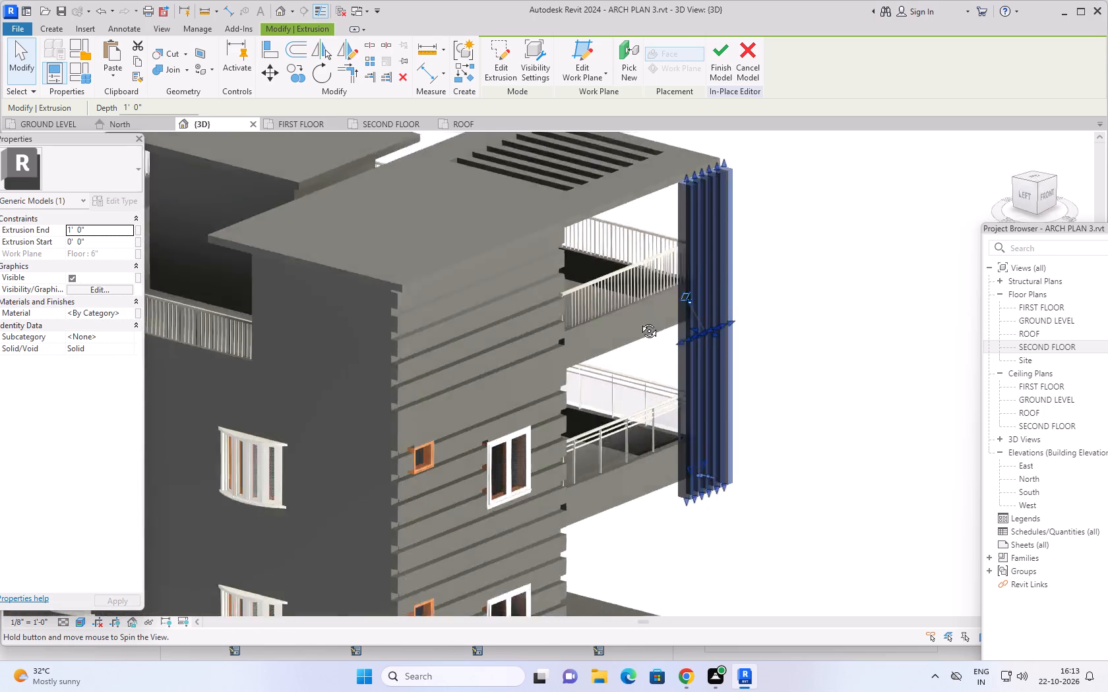
{"action": "middle_click_drag", "start_coordinate": [639, 321], "coordinate": [346, 341]}
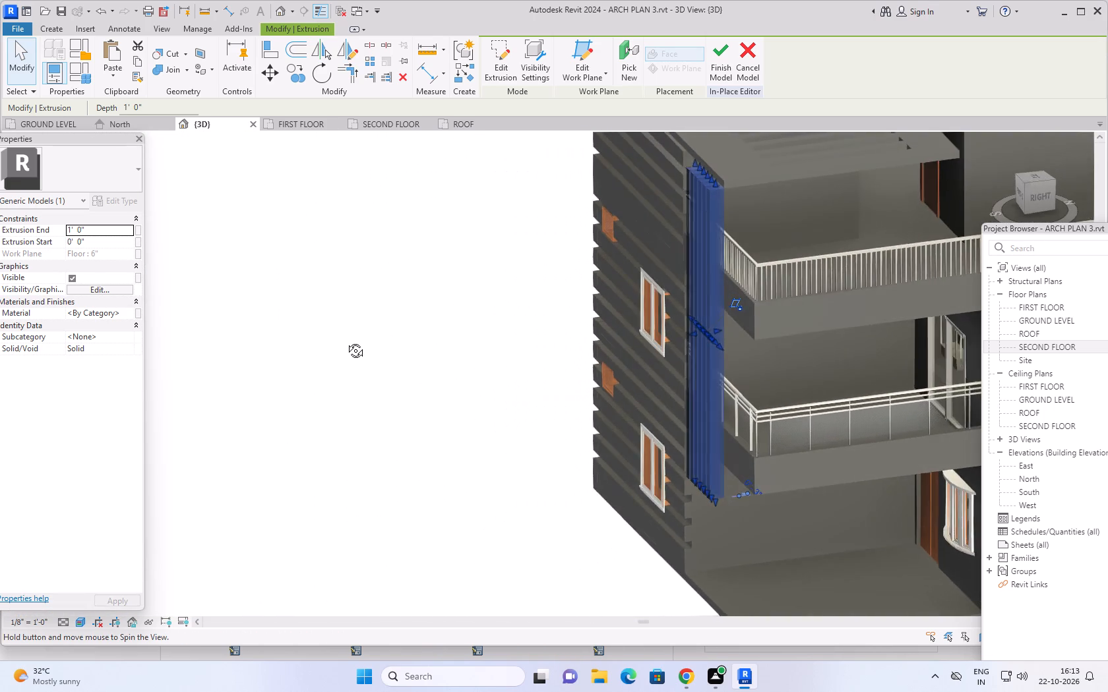
{"action": "middle_click_drag", "start_coordinate": [346, 341], "coordinate": [340, 341]}
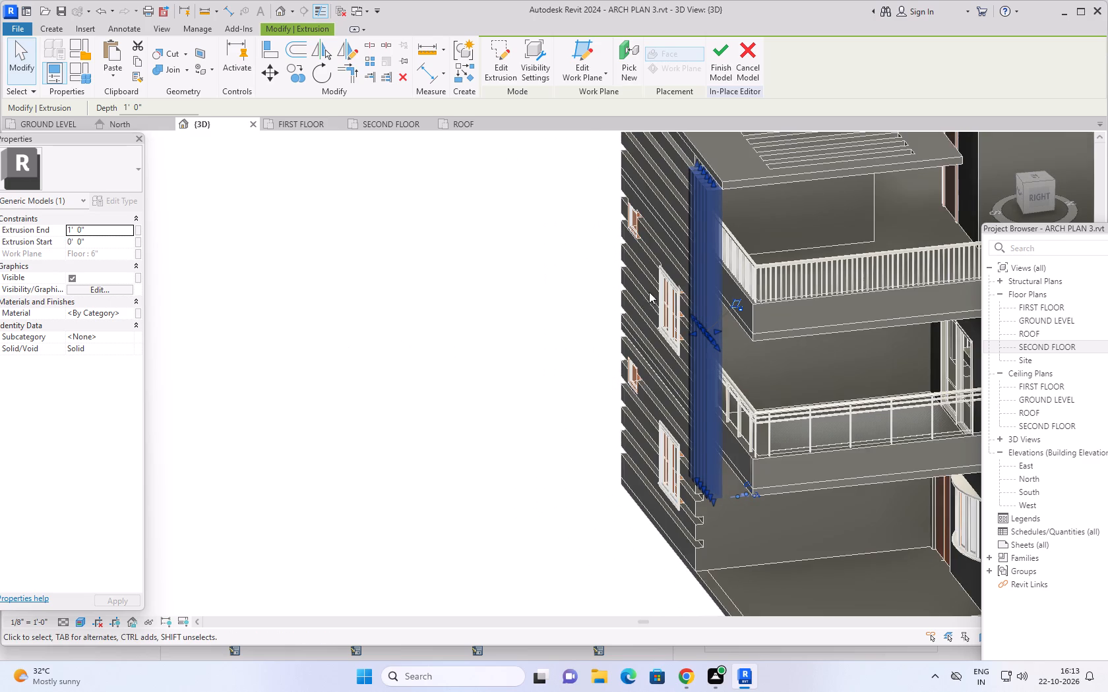
{"action": "scroll", "coordinate": [683, 274], "scroll_direction": "up", "scroll_amount": 1}
{"action": "middle_click_drag", "start_coordinate": [567, 368], "coordinate": [464, 370]}
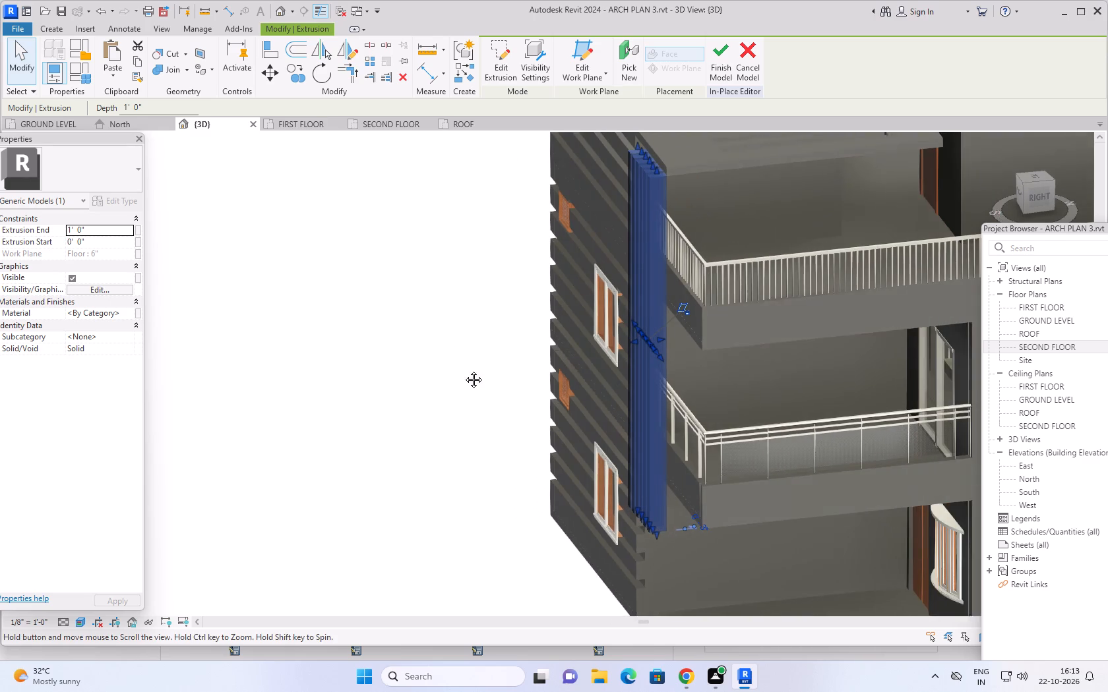
{"action": "middle_click_drag", "start_coordinate": [464, 370], "coordinate": [419, 375]}
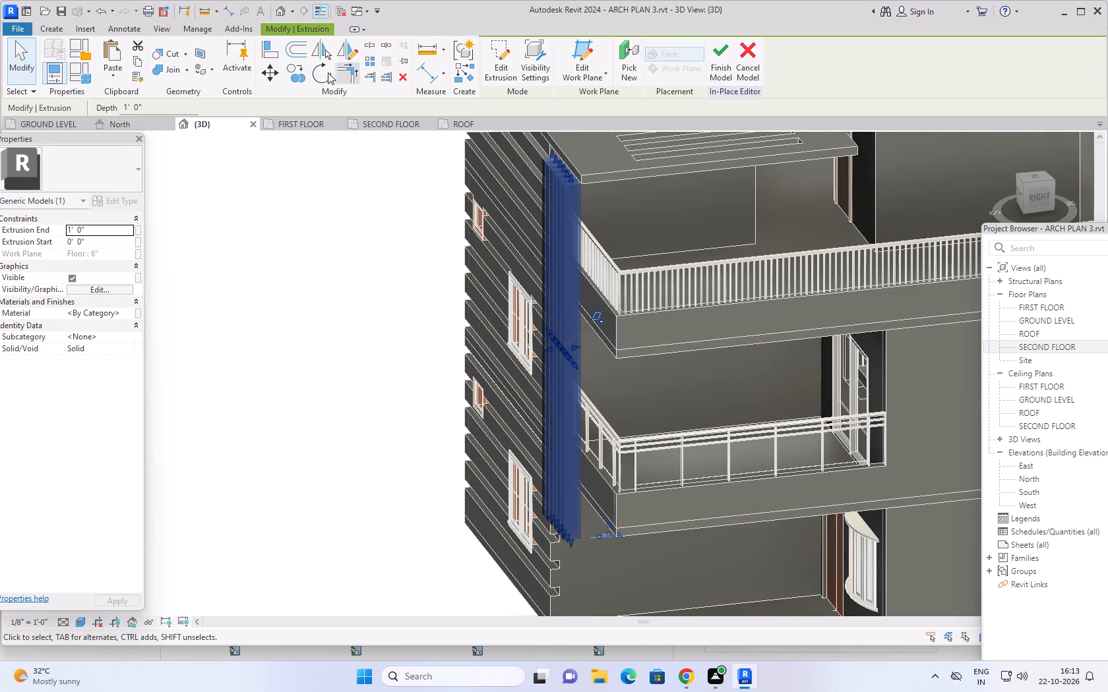
{"action": "left_click", "coordinate": [273, 49]}
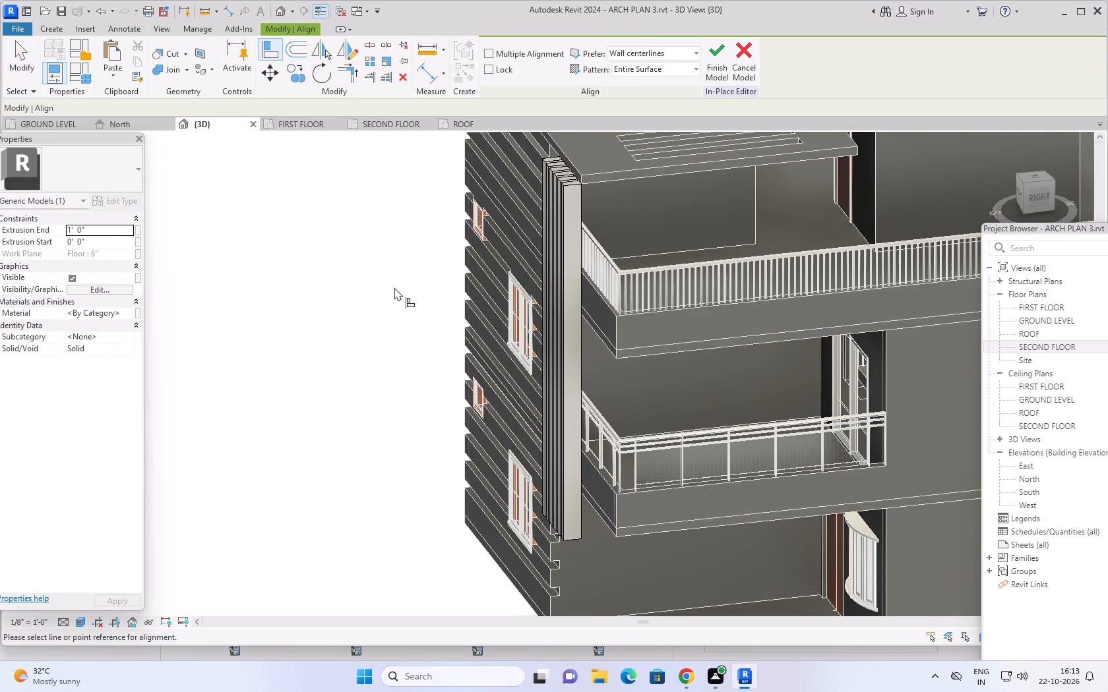
{"action": "scroll", "coordinate": [624, 329], "scroll_direction": "up", "scroll_amount": 5}
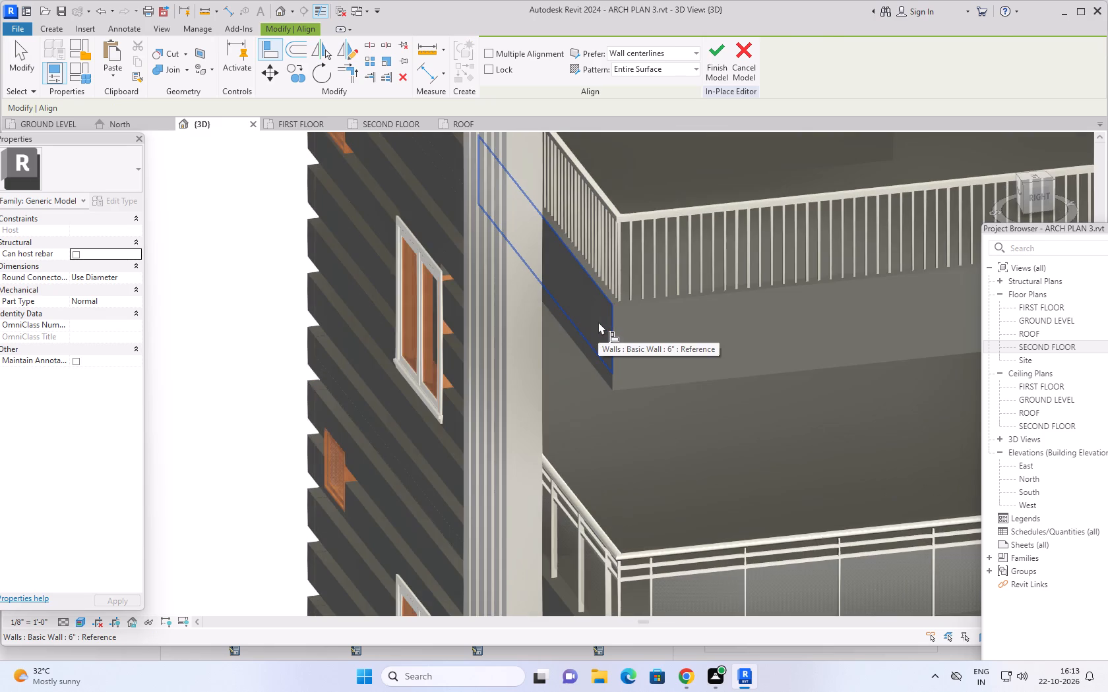
{"action": "left_click", "coordinate": [598, 322]}
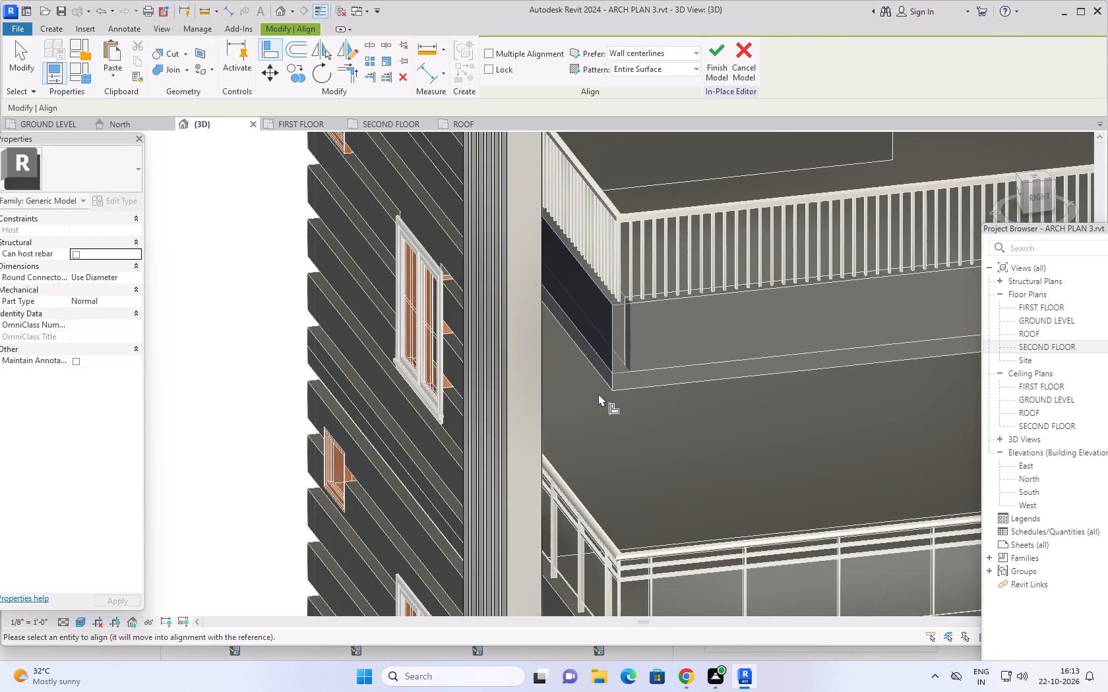
{"action": "middle_click_drag", "start_coordinate": [595, 400], "coordinate": [526, 406]}
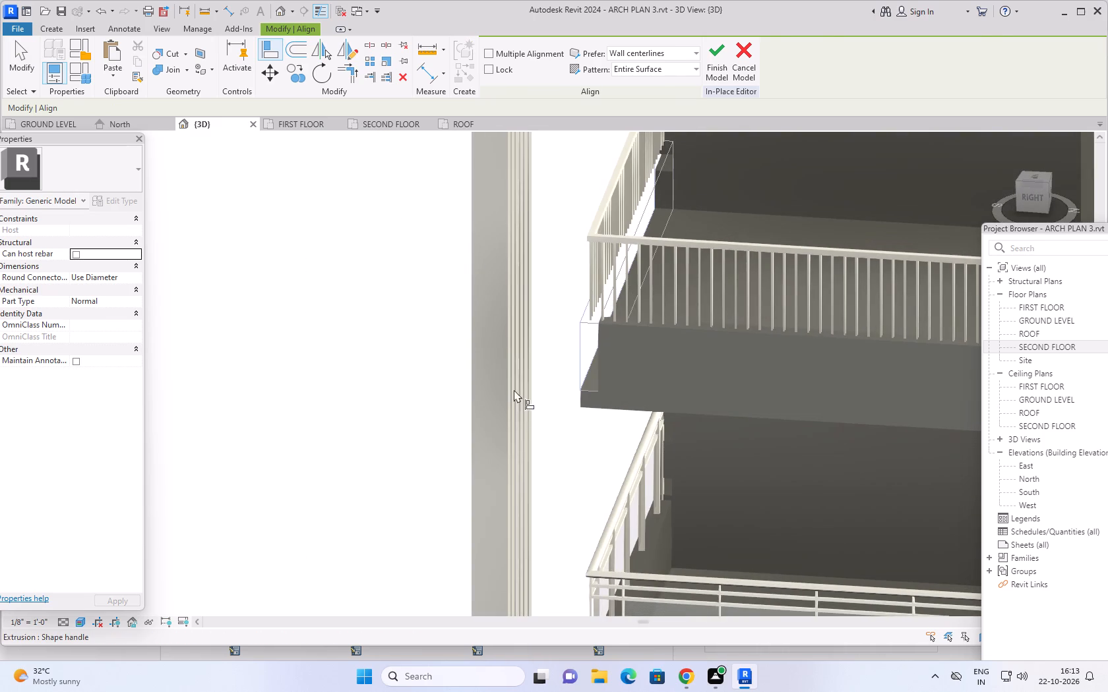
{"action": "left_click", "coordinate": [514, 382]}
Finish the in-place model of the six vertical members, dismiss the save reminder, and save the project.
{"action": "scroll", "coordinate": [415, 387], "scroll_direction": "down", "scroll_amount": 3}
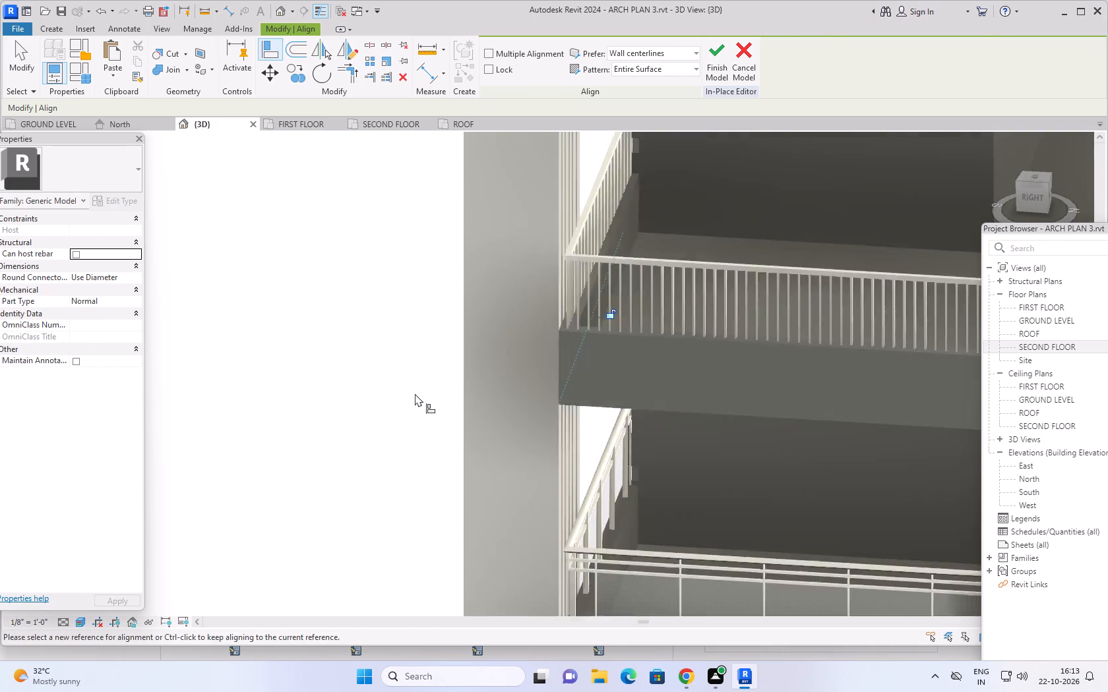
{"action": "scroll", "coordinate": [415, 393], "scroll_direction": "down", "scroll_amount": 3}
{"action": "middle_click_drag", "start_coordinate": [382, 393], "coordinate": [616, 410], "text": "shift"}
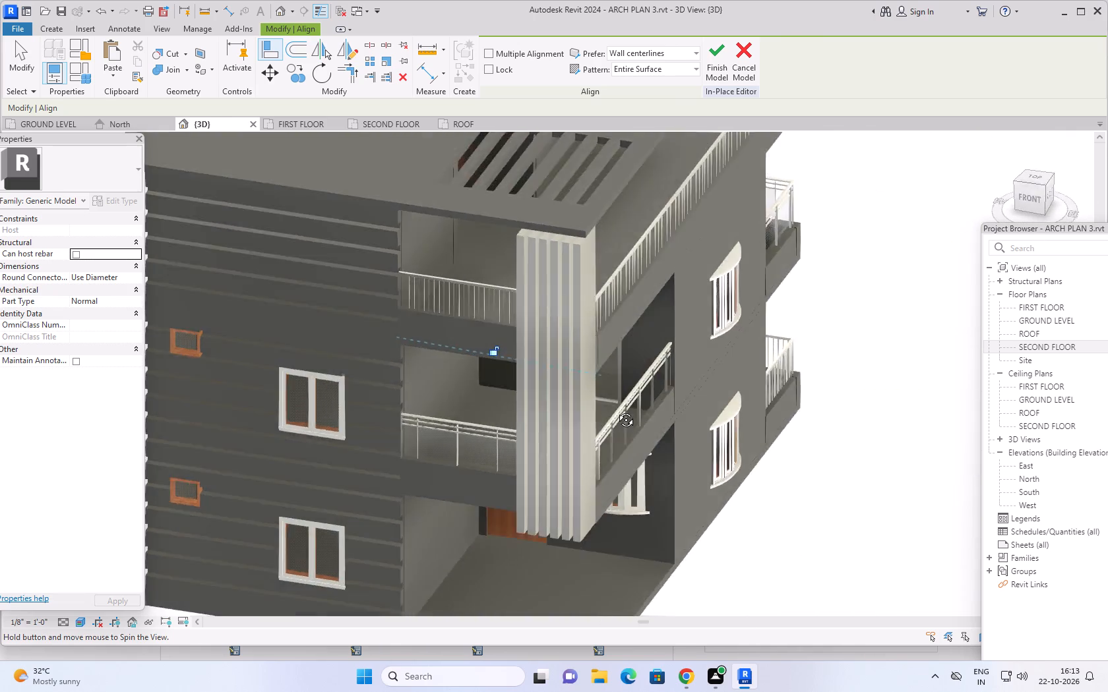
{"action": "middle_click_drag", "start_coordinate": [616, 410], "coordinate": [638, 384], "text": "shift"}
{"action": "scroll", "coordinate": [696, 415], "scroll_direction": "down", "scroll_amount": 2}
{"action": "middle_click_drag", "start_coordinate": [766, 461], "coordinate": [833, 388], "text": "shift"}
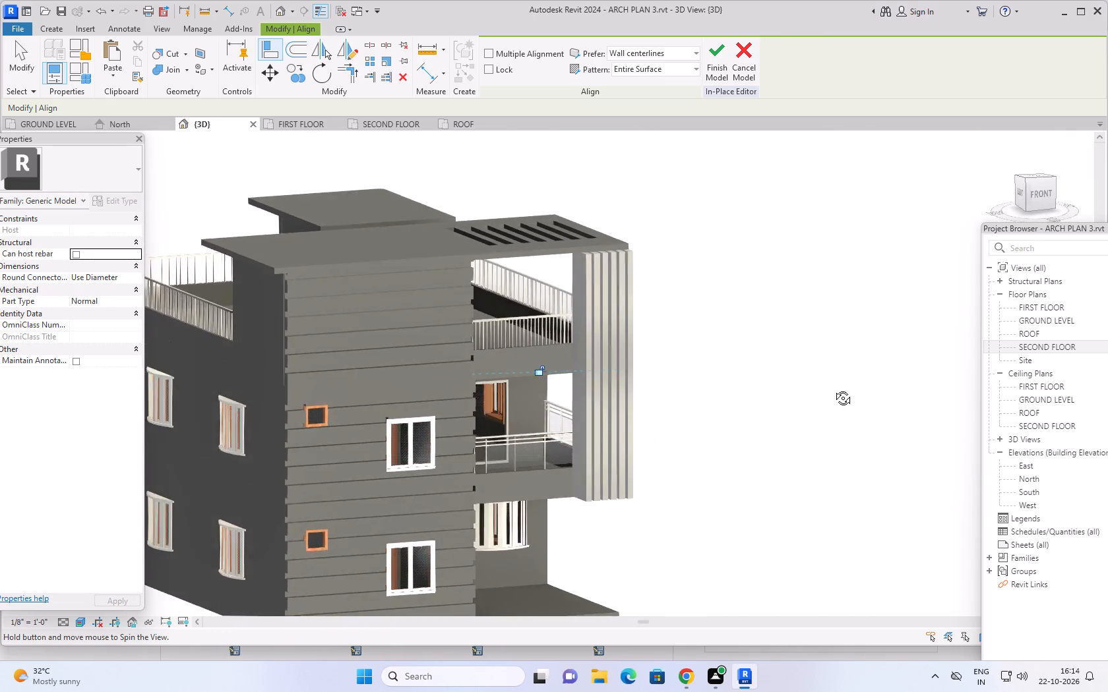
{"action": "middle_click_drag", "start_coordinate": [833, 388], "coordinate": [789, 373], "text": "shift"}
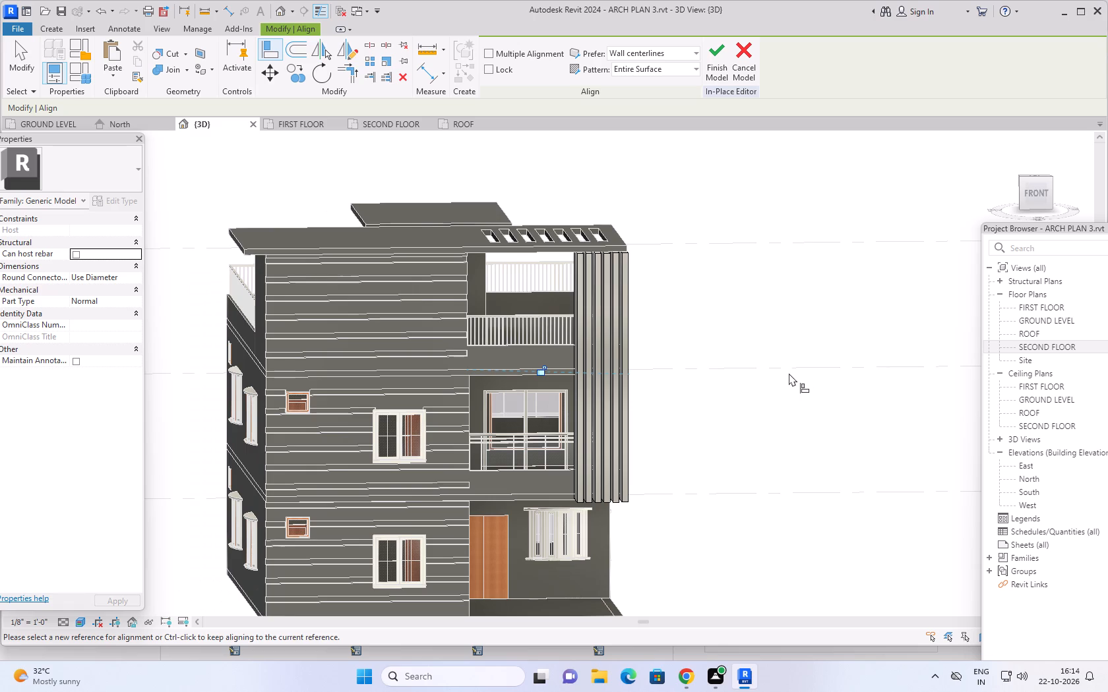
{"action": "left_click", "coordinate": [716, 53]}
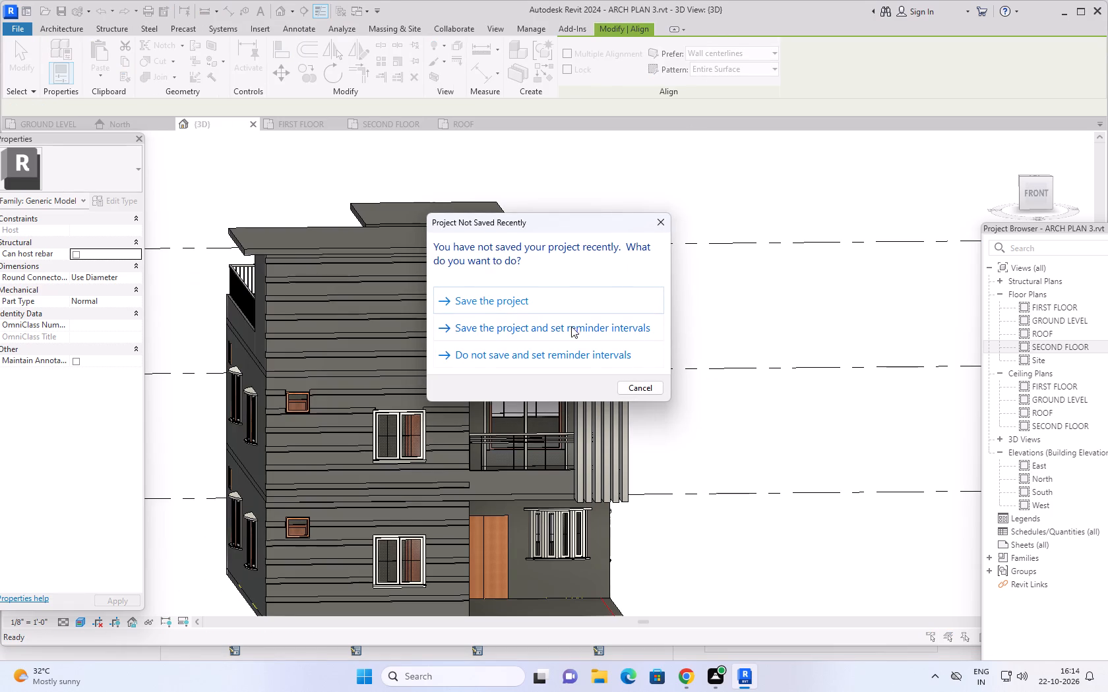
{"action": "left_click", "coordinate": [668, 221]}
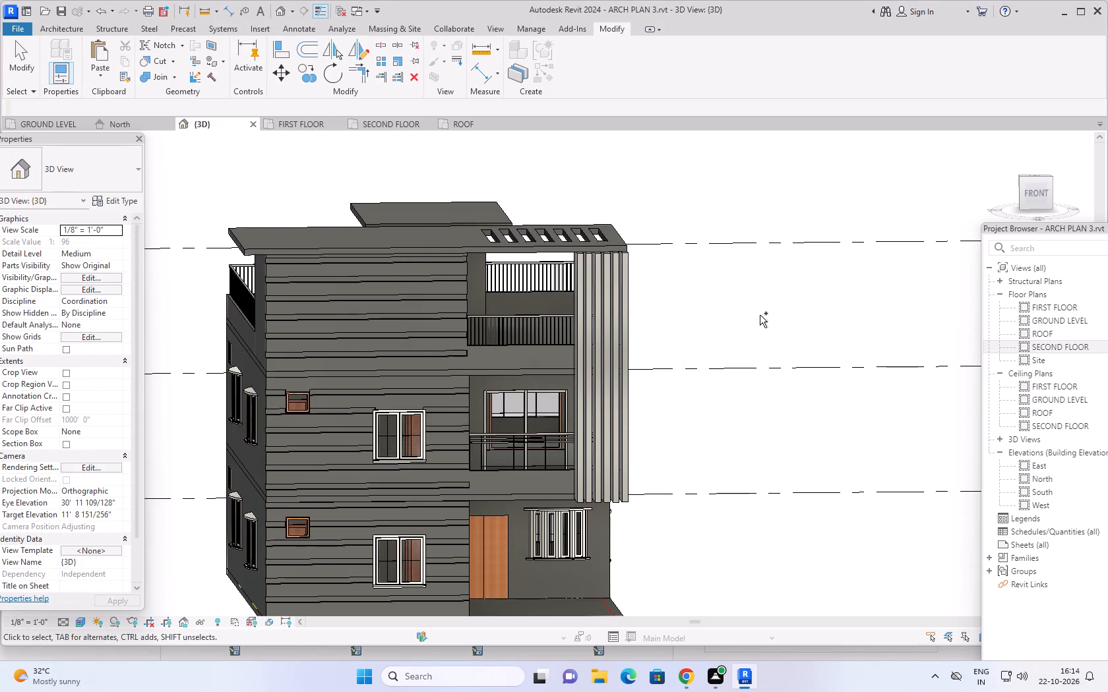
{"action": "key", "text": "ctrl+s"}
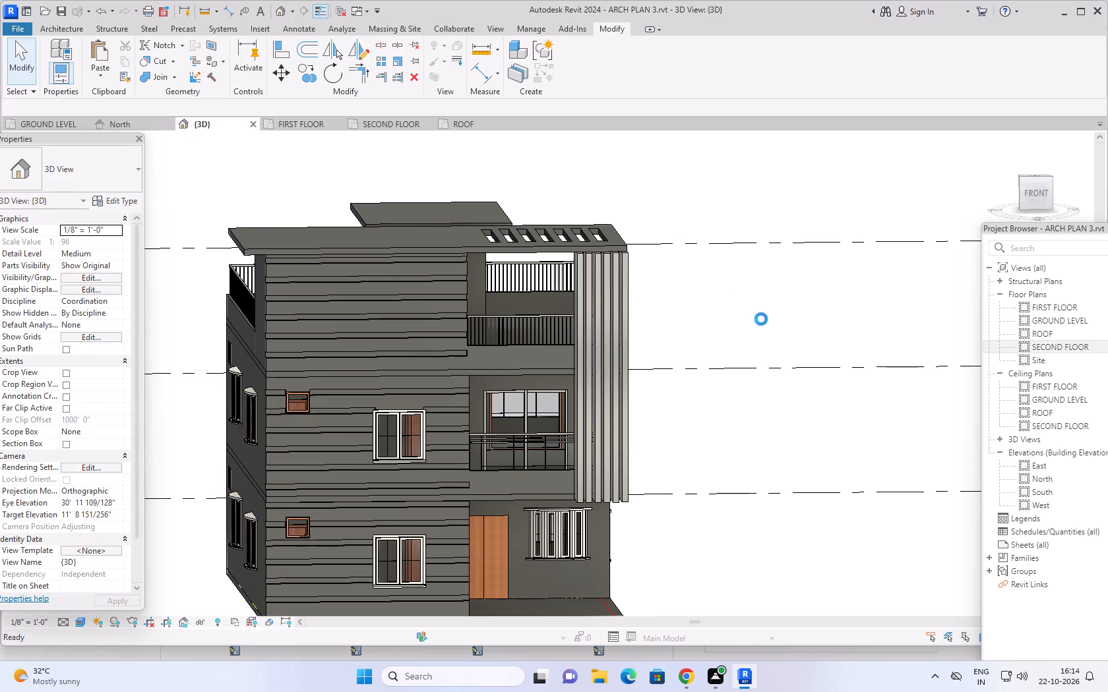
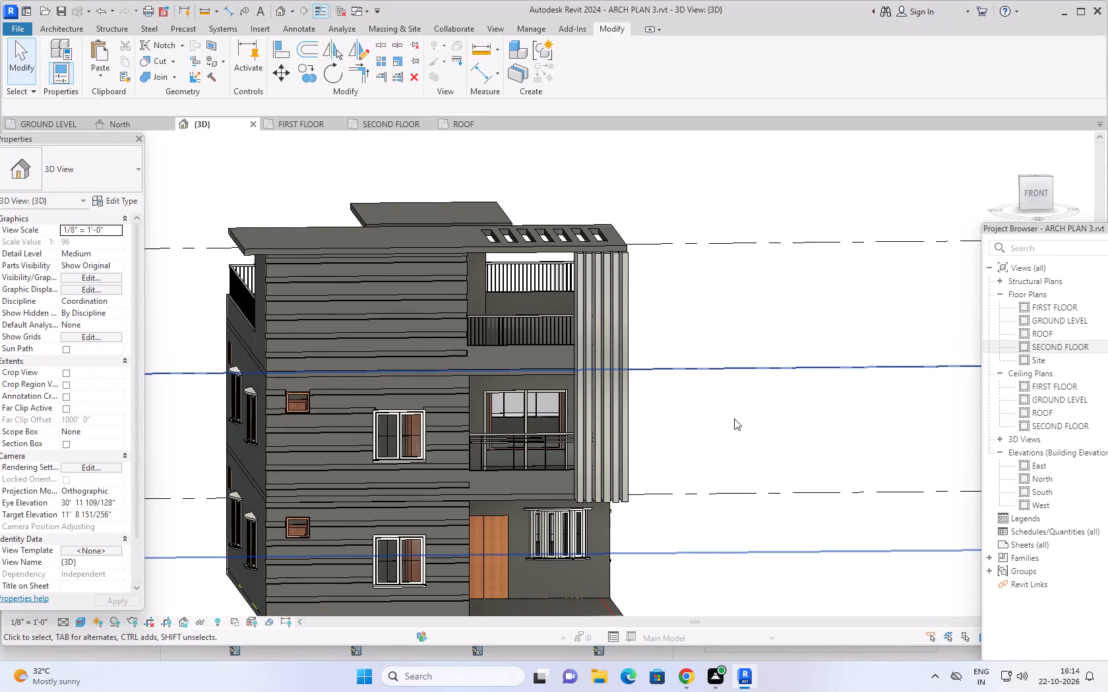
Examine the building's roof overhang, balconies and vertical front fins from the front, left and right sides in 3D.
{"action": "middle_click_drag", "start_coordinate": [707, 441], "coordinate": [751, 443], "text": "shift"}
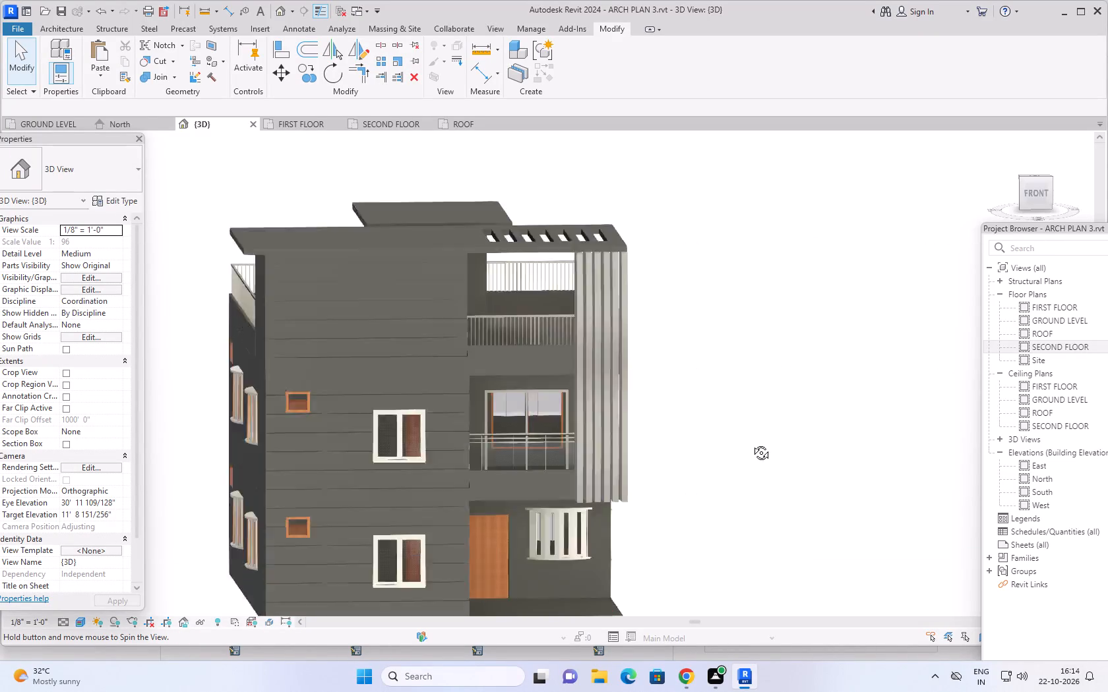
{"action": "middle_click_drag", "start_coordinate": [751, 443], "coordinate": [782, 458], "text": "shift"}
{"action": "middle_click_drag", "start_coordinate": [729, 371], "coordinate": [809, 395], "text": "shift"}
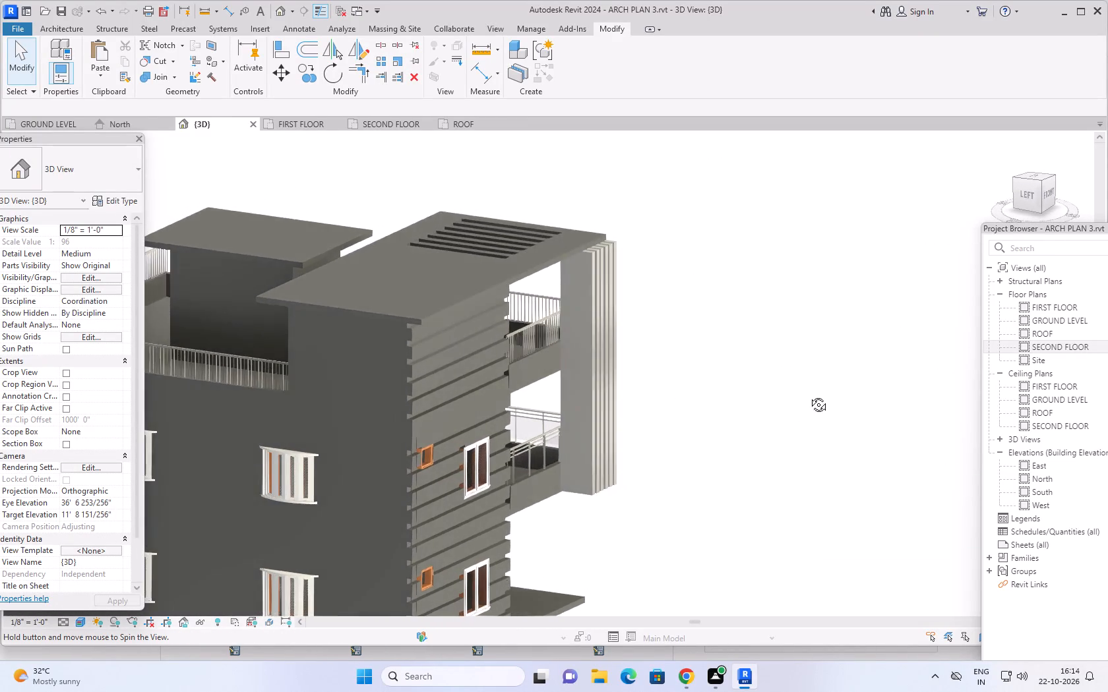
{"action": "middle_click_drag", "start_coordinate": [809, 395], "coordinate": [797, 355], "text": "shift"}
{"action": "middle_click_drag", "start_coordinate": [701, 286], "coordinate": [721, 314]}
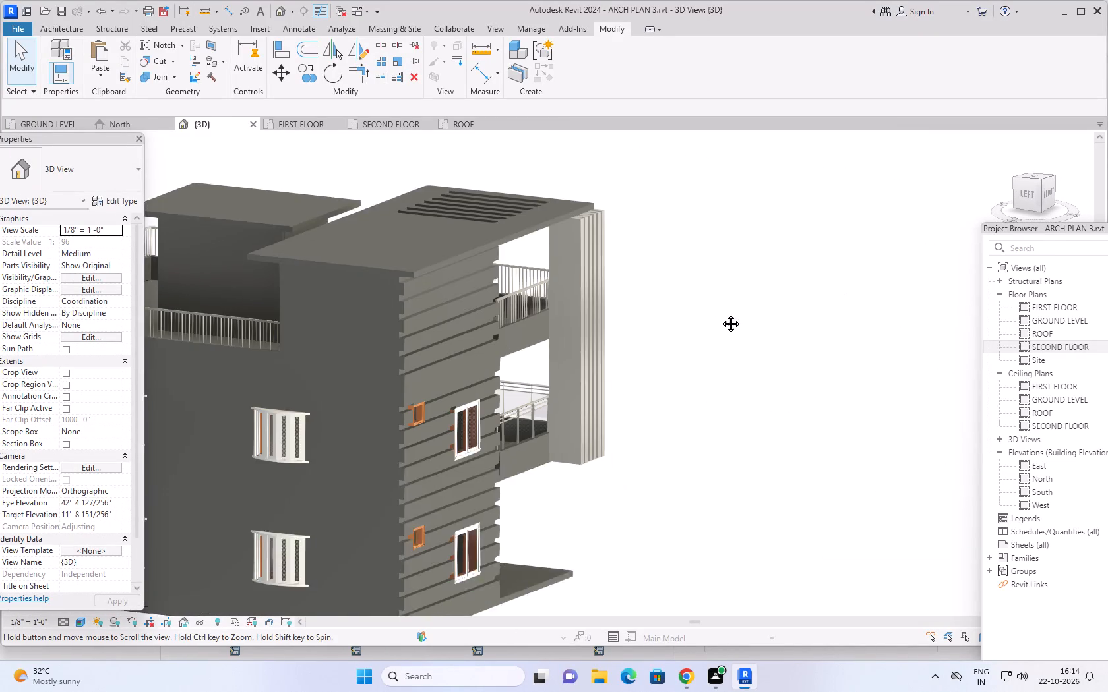
{"action": "middle_click_drag", "start_coordinate": [721, 314], "coordinate": [809, 355]}
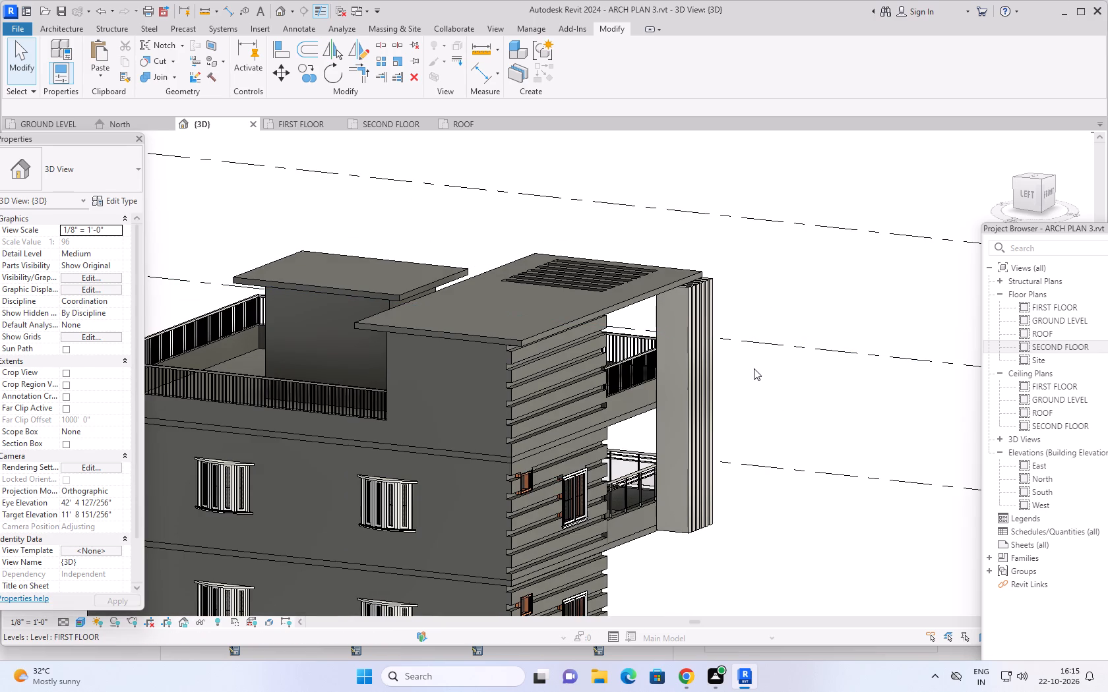
{"action": "middle_click_drag", "start_coordinate": [744, 359], "coordinate": [774, 420], "text": "shift"}
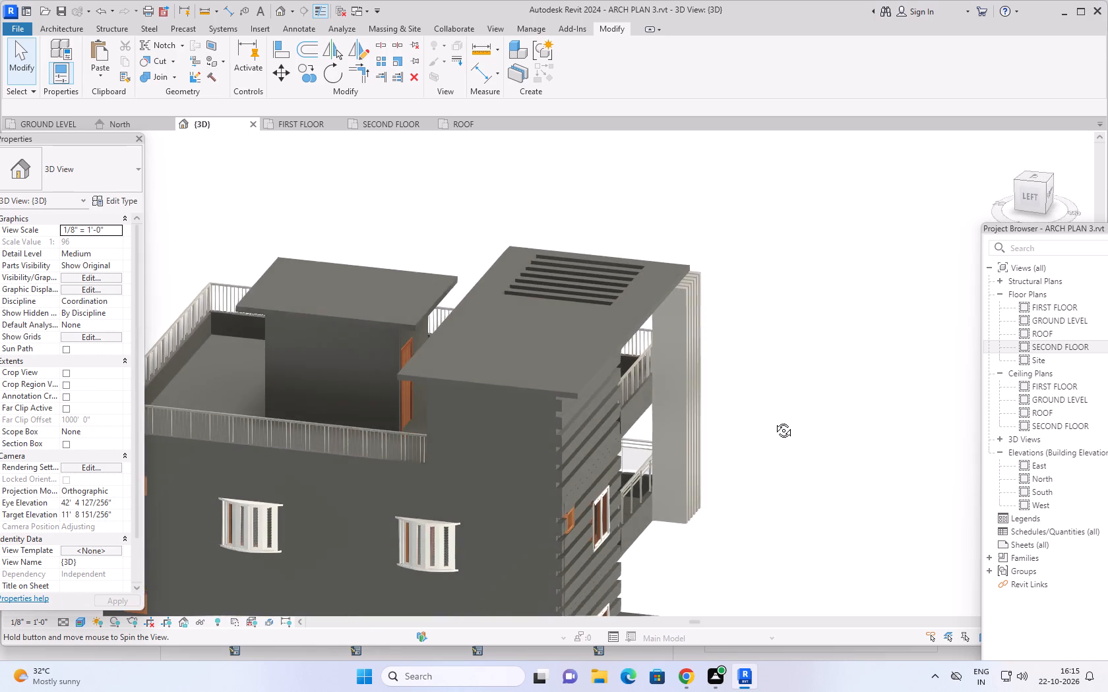
{"action": "middle_click_drag", "start_coordinate": [774, 420], "coordinate": [487, 394], "text": "shift"}
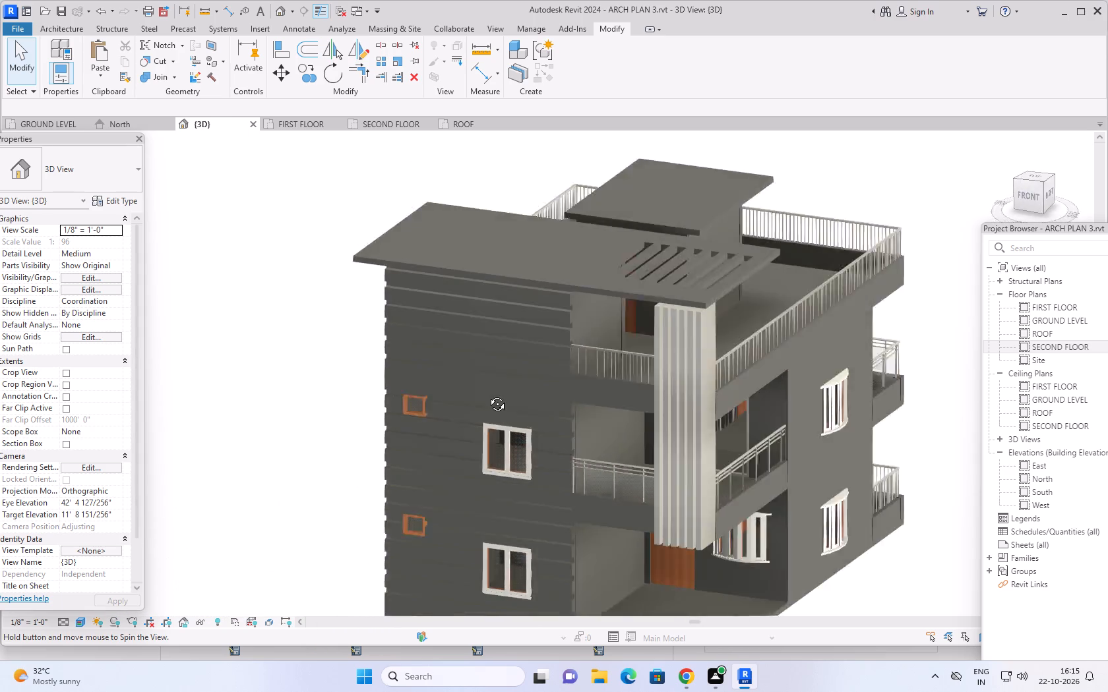
{"action": "middle_click_drag", "start_coordinate": [487, 394], "coordinate": [336, 345], "text": "shift"}
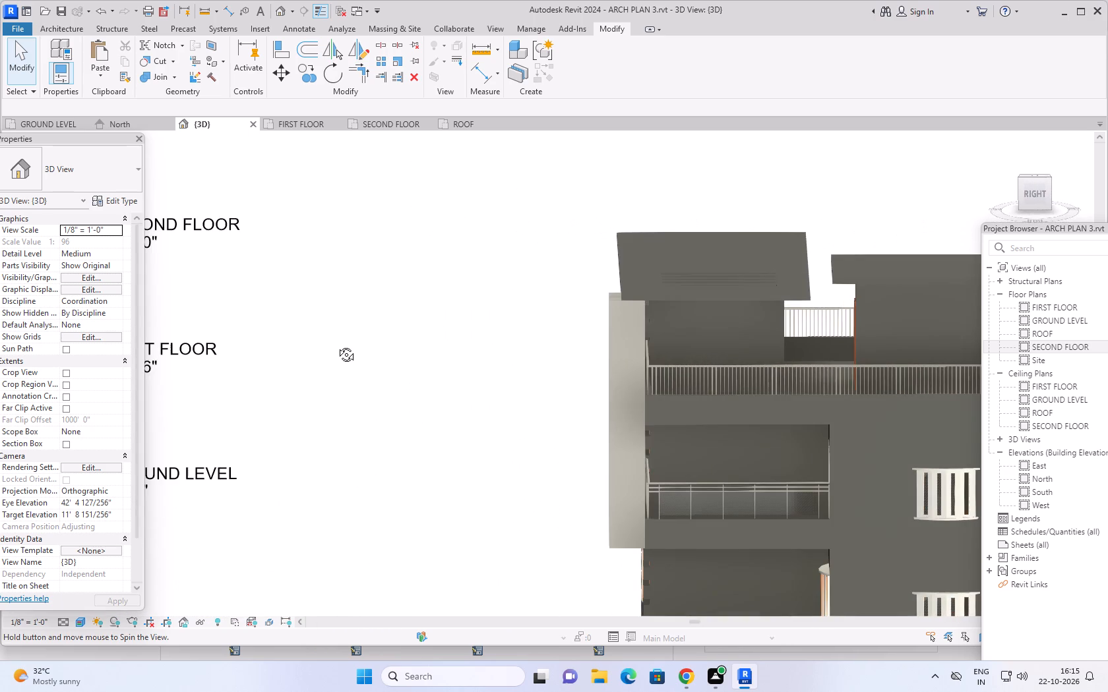
{"action": "middle_click_drag", "start_coordinate": [336, 345], "coordinate": [397, 385], "text": "shift"}
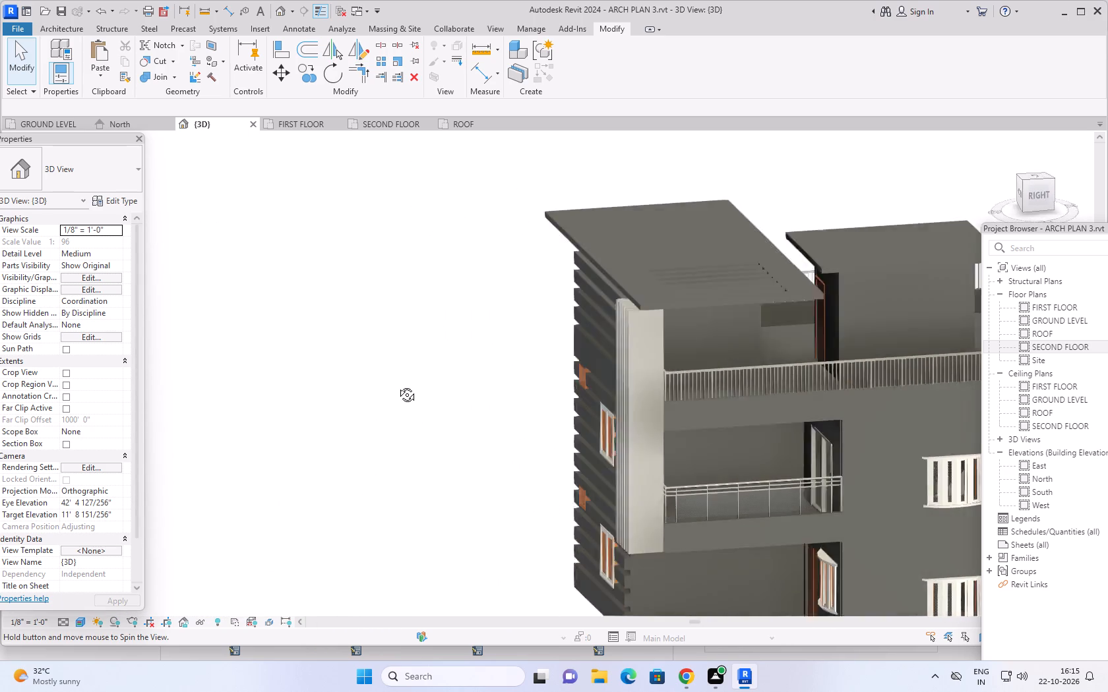
{"action": "middle_click_drag", "start_coordinate": [397, 385], "coordinate": [612, 389], "text": "shift"}
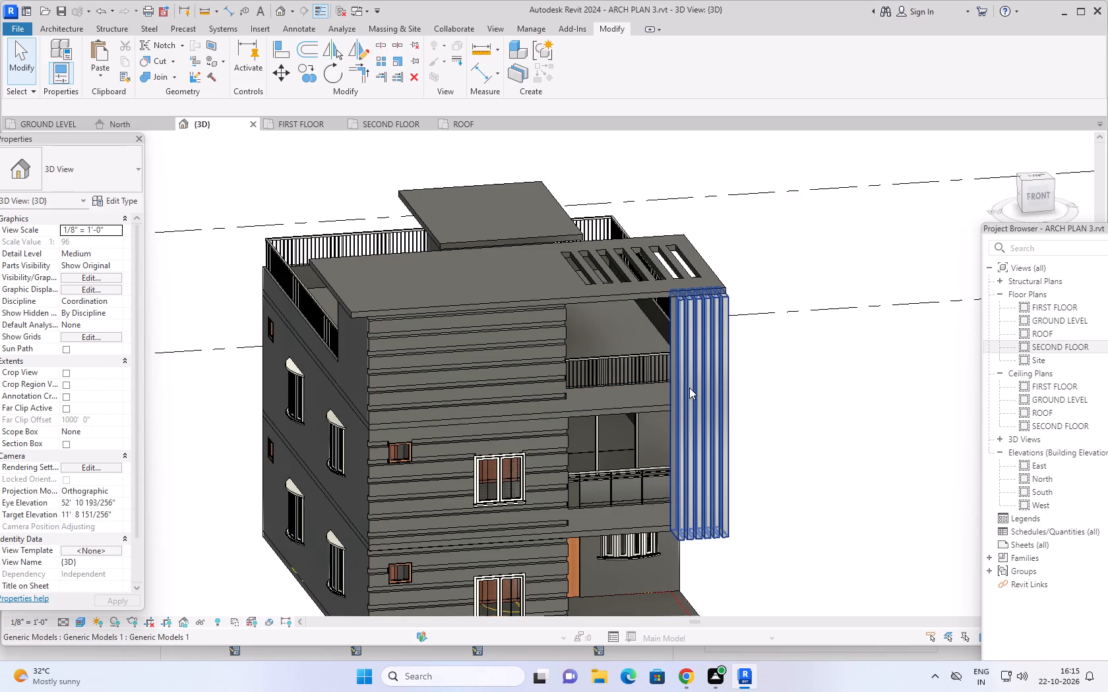
Edit the vertical front fins in place and set their extrusion's end to 0' 0".
{"action": "left_click", "coordinate": [689, 388]}
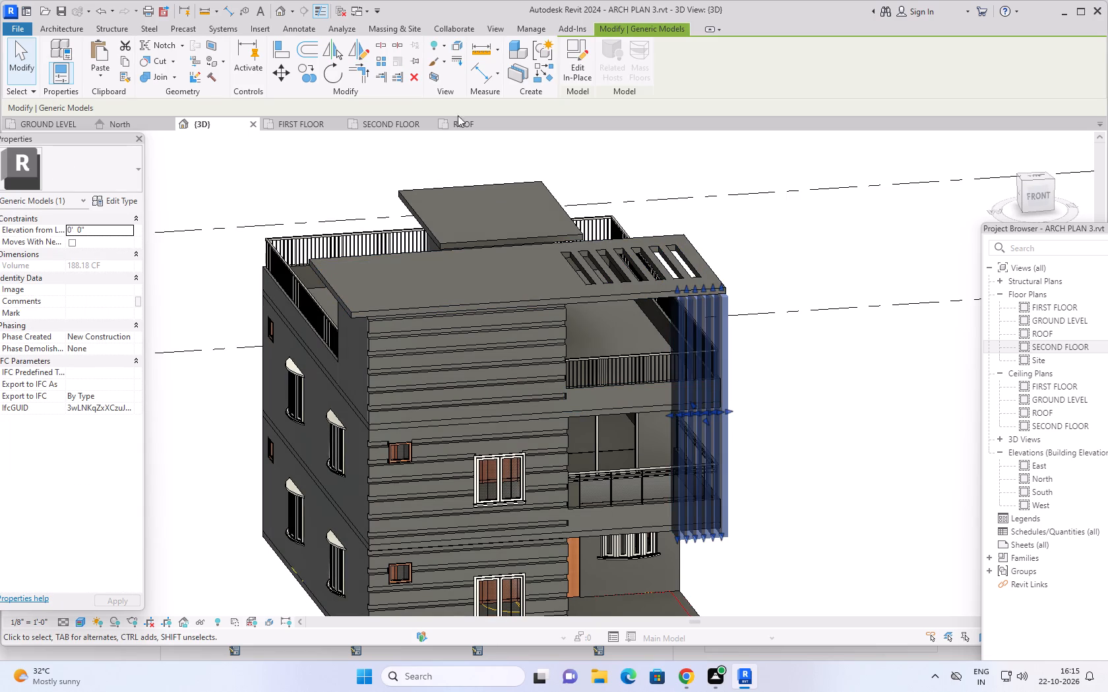
{"action": "left_click", "coordinate": [585, 53]}
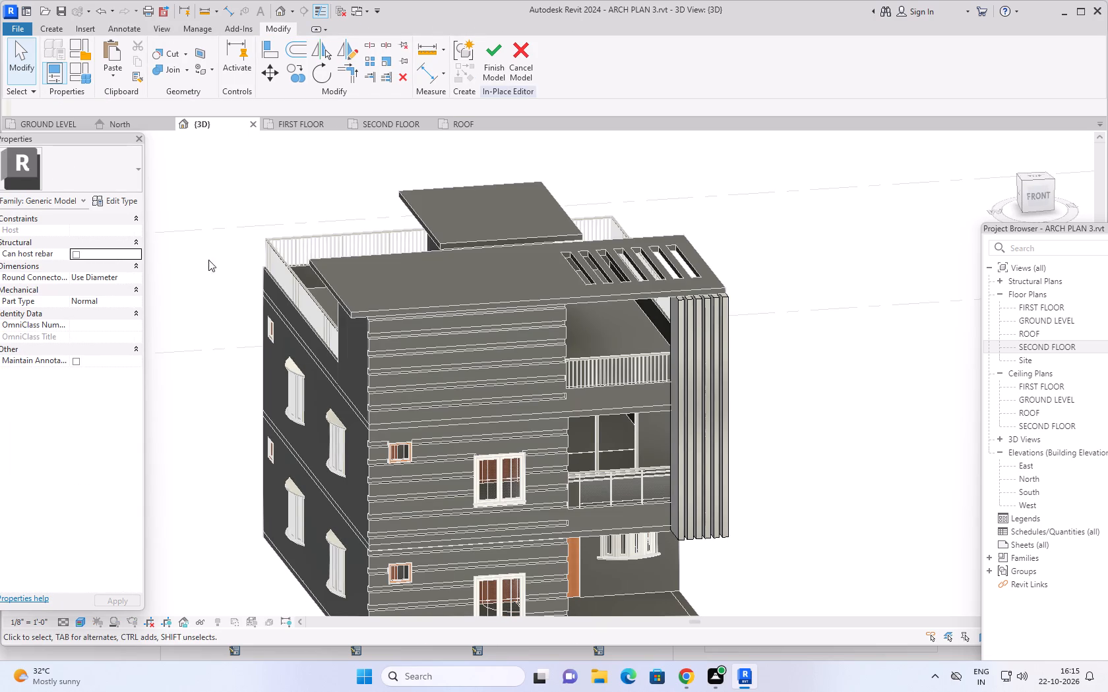
{"action": "left_click", "coordinate": [716, 353]}
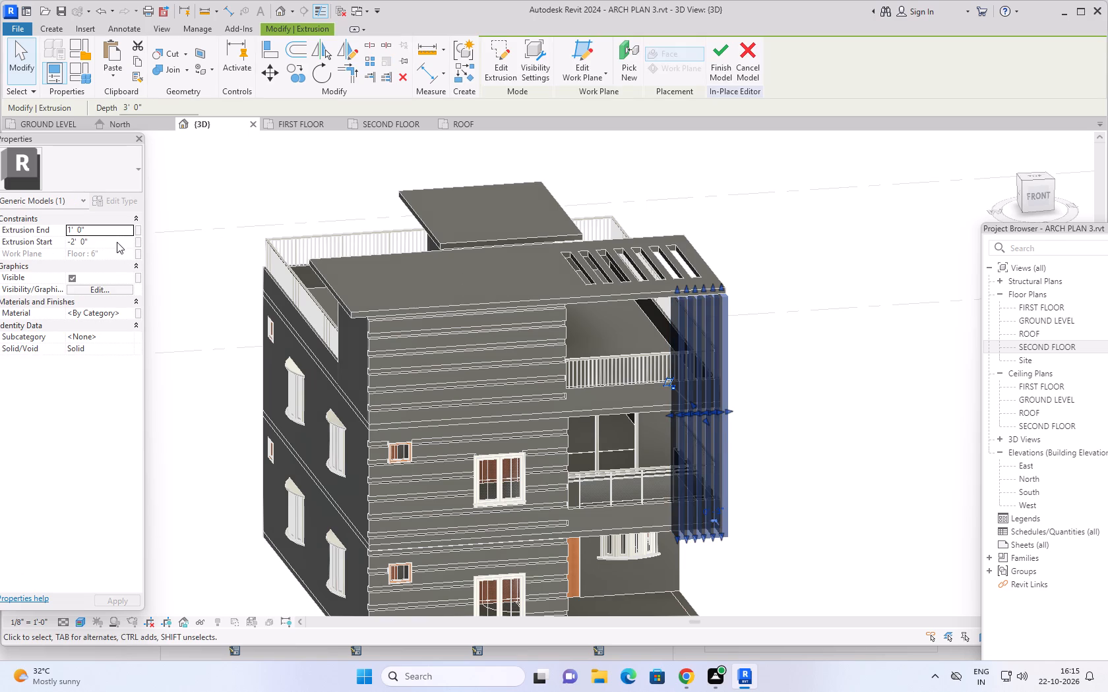
{"action": "left_click", "coordinate": [120, 227]}
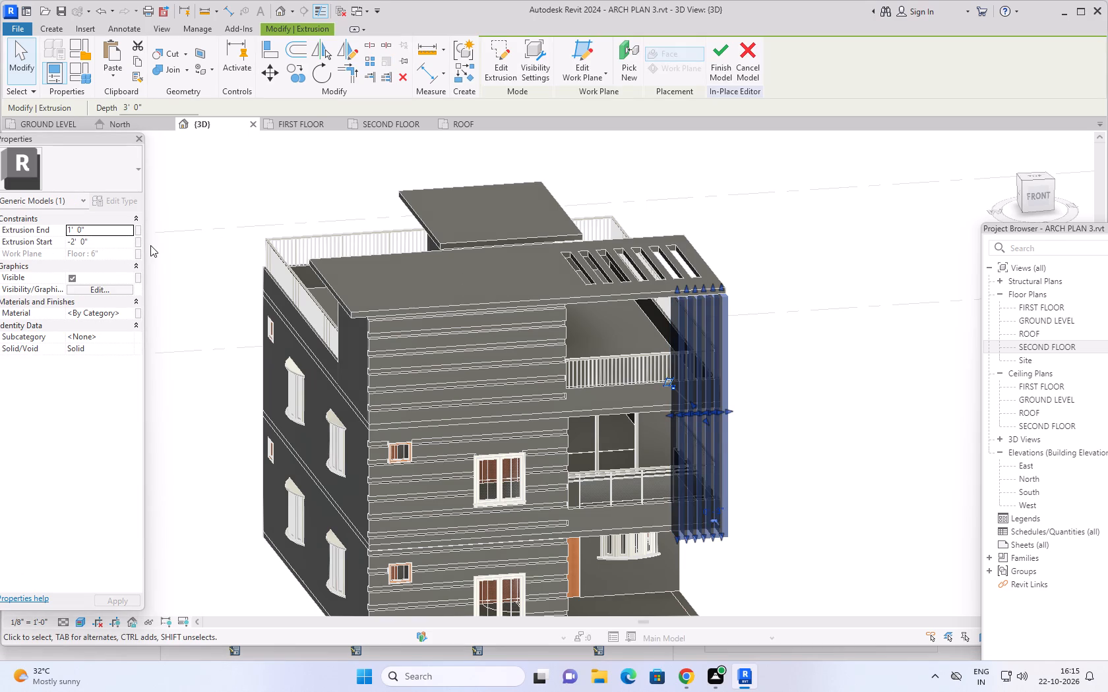
{"action": "left_click", "coordinate": [112, 229]}
{"action": "key", "text": "0"}
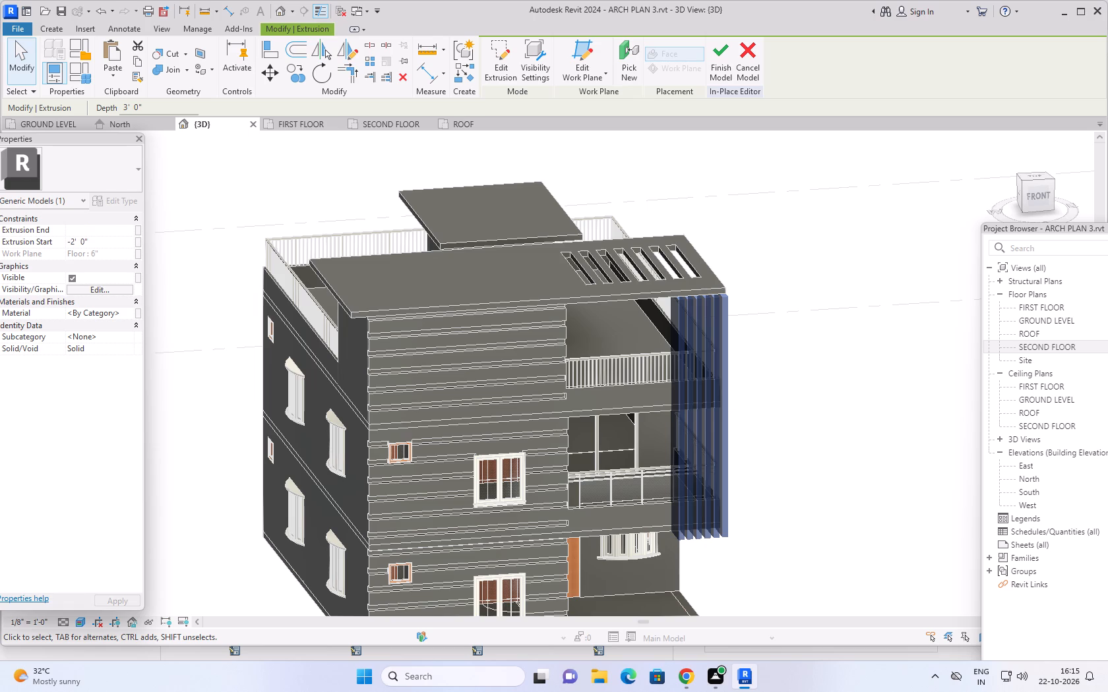
{"action": "key", "text": "Return"}
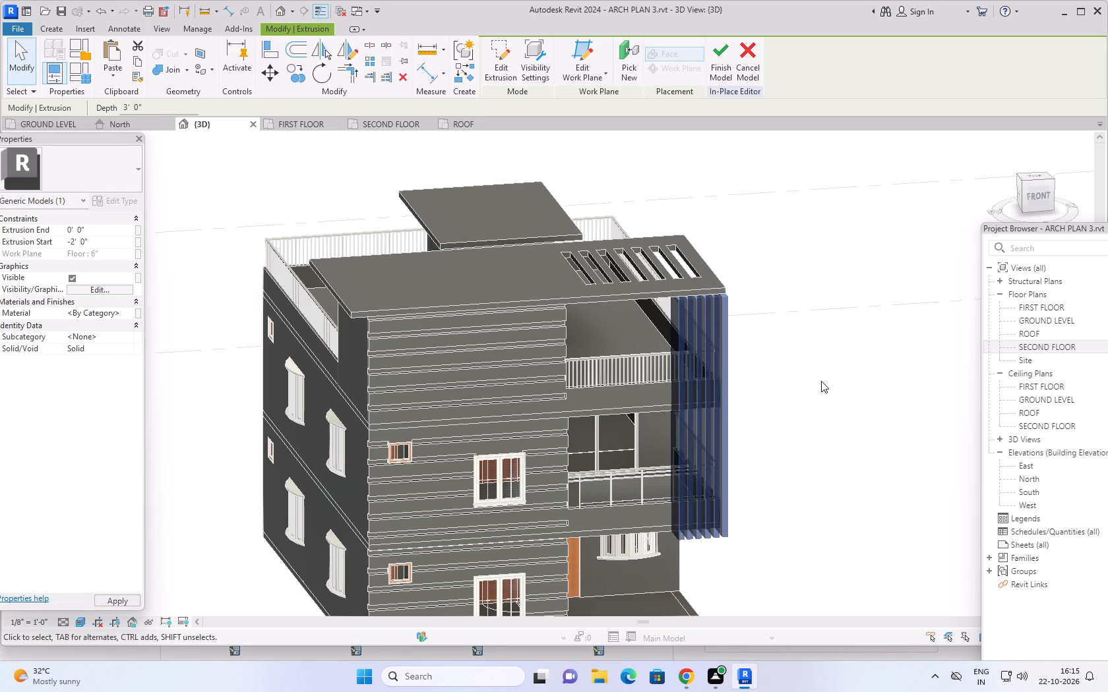
{"action": "left_click", "coordinate": [789, 374]}
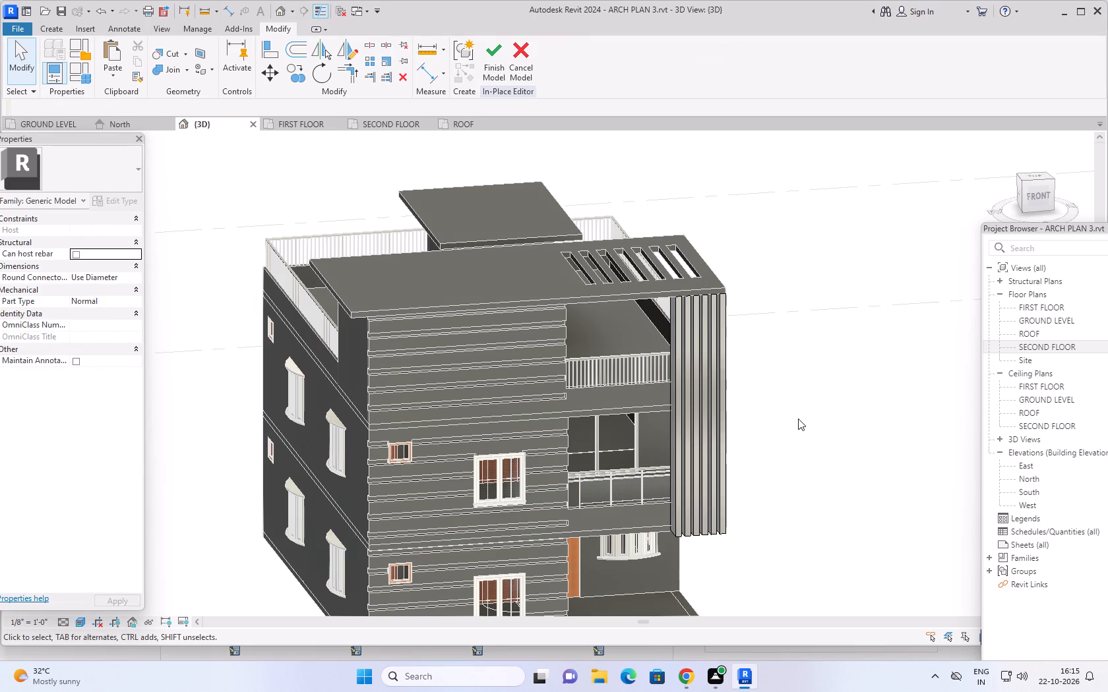
Inspect the edited fins' depth against the roof slab and balconies from the left side and the front.
{"action": "middle_click_drag", "start_coordinate": [789, 404], "coordinate": [869, 395], "text": "shift"}
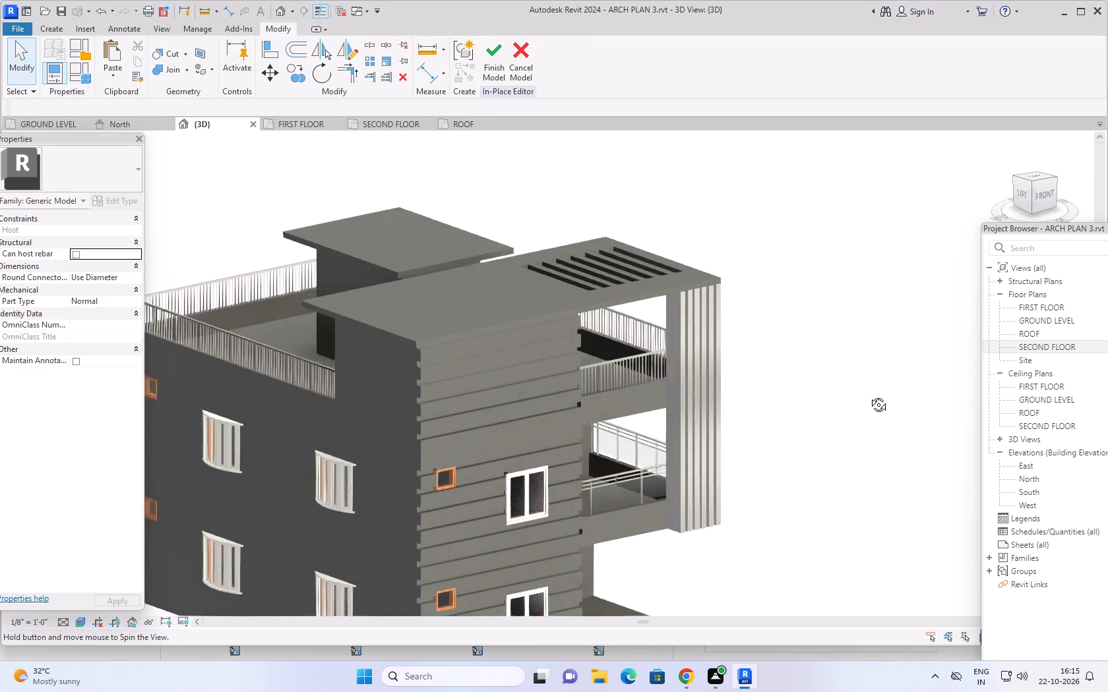
{"action": "middle_click_drag", "start_coordinate": [869, 395], "coordinate": [871, 394], "text": "shift"}
{"action": "middle_click_drag", "start_coordinate": [772, 395], "coordinate": [874, 339], "text": "shift"}
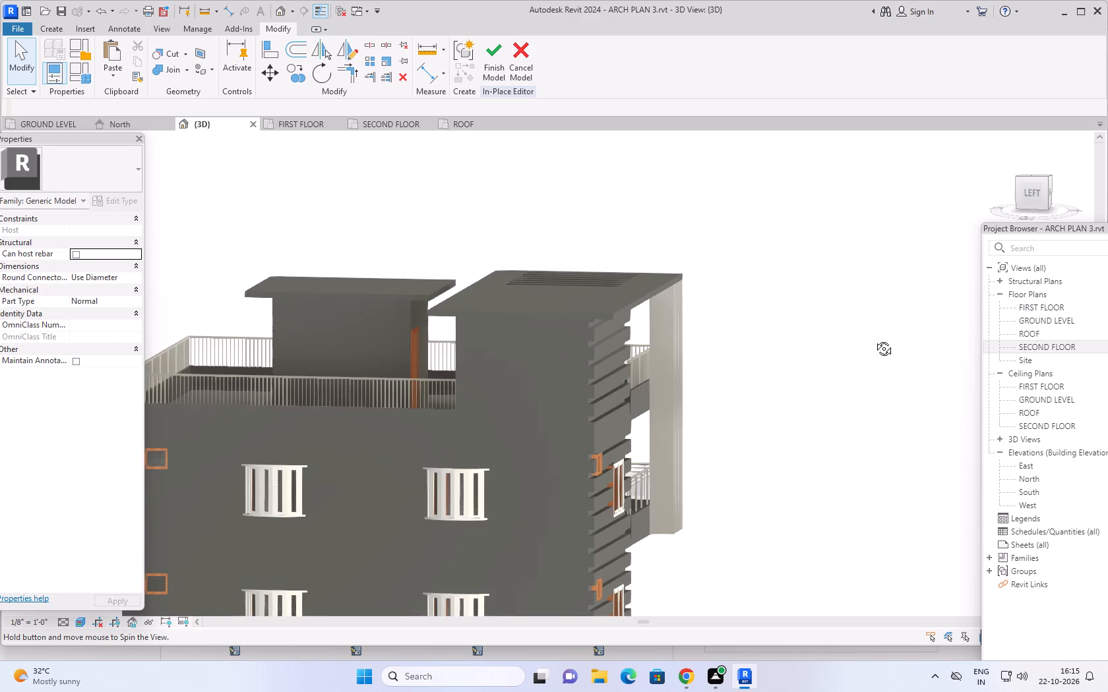
{"action": "middle_click_drag", "start_coordinate": [874, 339], "coordinate": [839, 357], "text": "shift"}
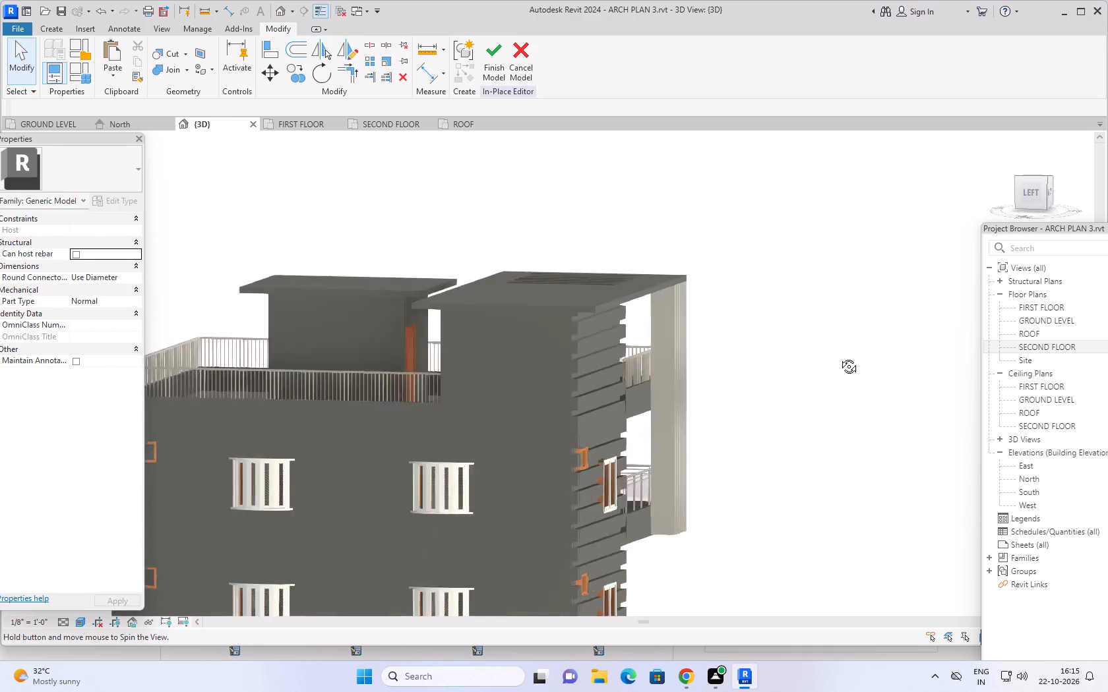
{"action": "middle_click_drag", "start_coordinate": [839, 357], "coordinate": [691, 342], "text": "shift"}
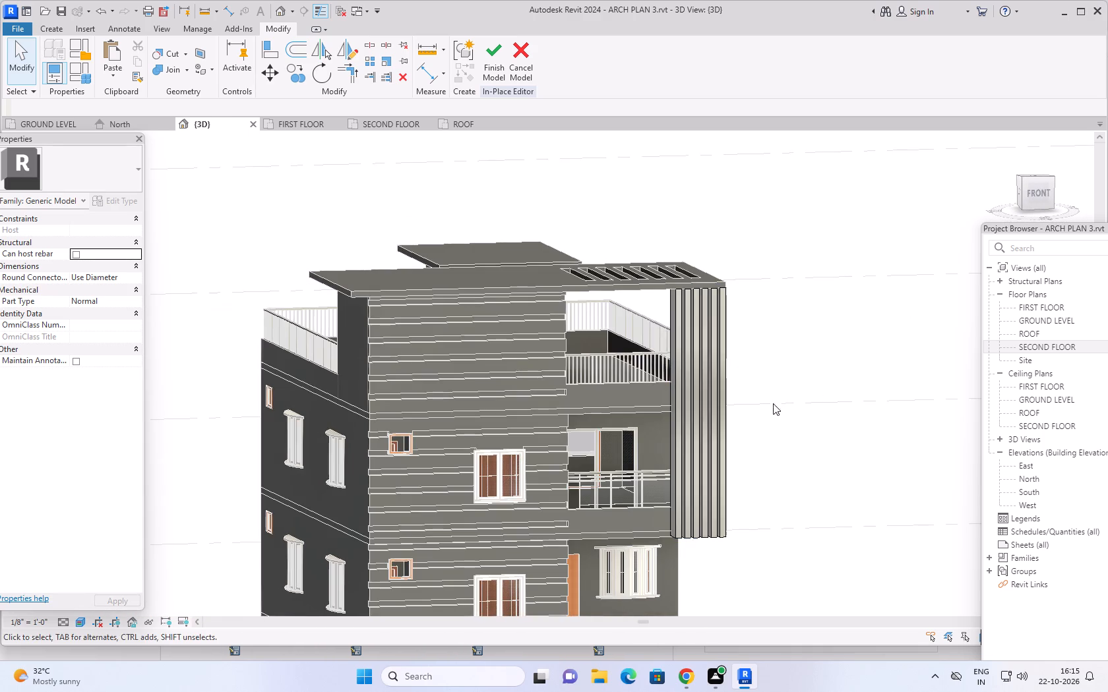
{"action": "middle_click_drag", "start_coordinate": [784, 415], "coordinate": [729, 357]}
{"action": "middle_click_drag", "start_coordinate": [770, 399], "coordinate": [727, 363], "text": "shift"}
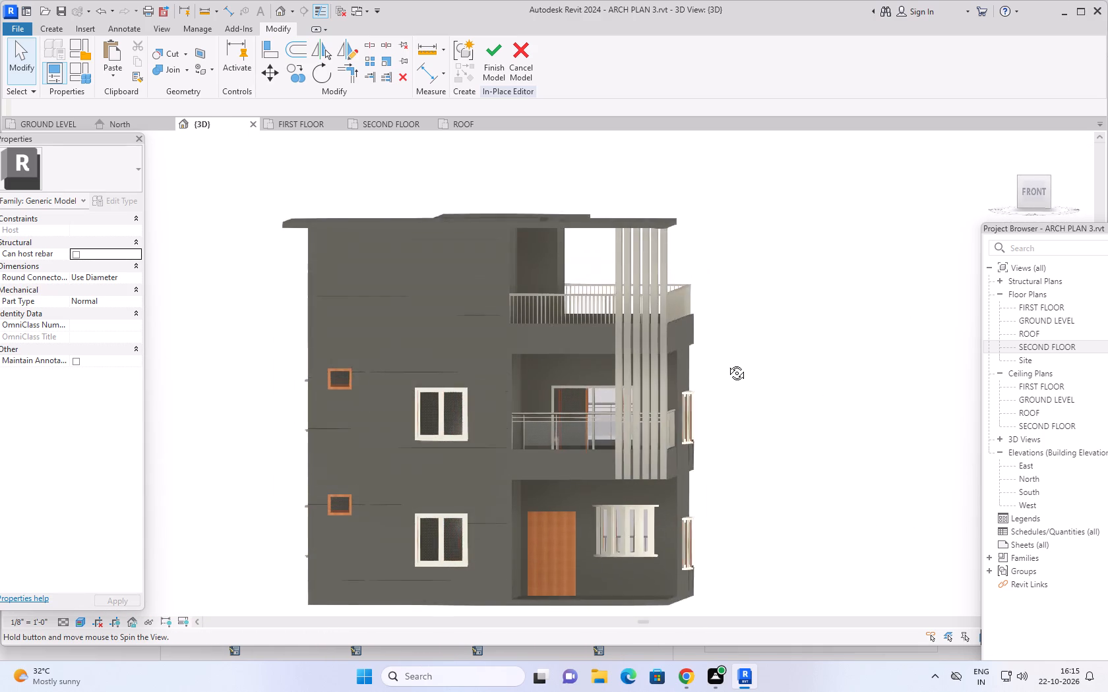
{"action": "middle_click_drag", "start_coordinate": [727, 363], "coordinate": [731, 362], "text": "shift"}
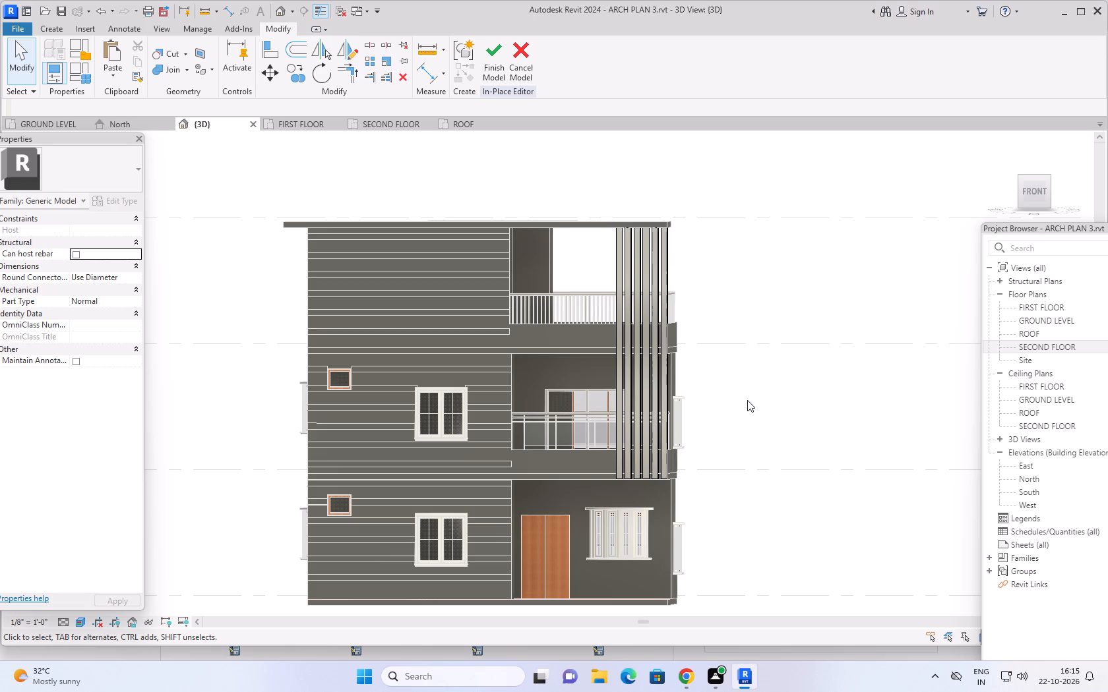
Examine the front facade straight on, both close up and as a whole, checking the fins against the balconies and entrance.
{"action": "scroll", "coordinate": [799, 426], "scroll_direction": "down", "scroll_amount": 1}
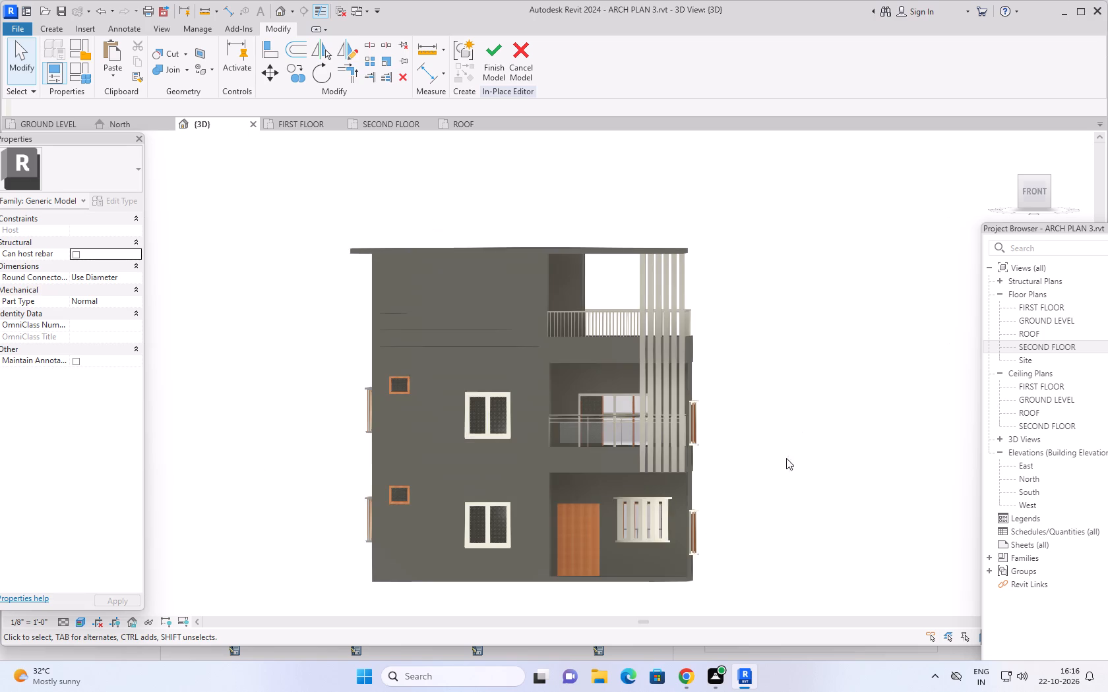
{"action": "scroll", "coordinate": [779, 509], "scroll_direction": "down", "scroll_amount": 1}
{"action": "scroll", "coordinate": [779, 511], "scroll_direction": "up", "scroll_amount": 2}
{"action": "left_click", "coordinate": [781, 511]}
{"action": "scroll", "coordinate": [781, 511], "scroll_direction": "up", "scroll_amount": 1}
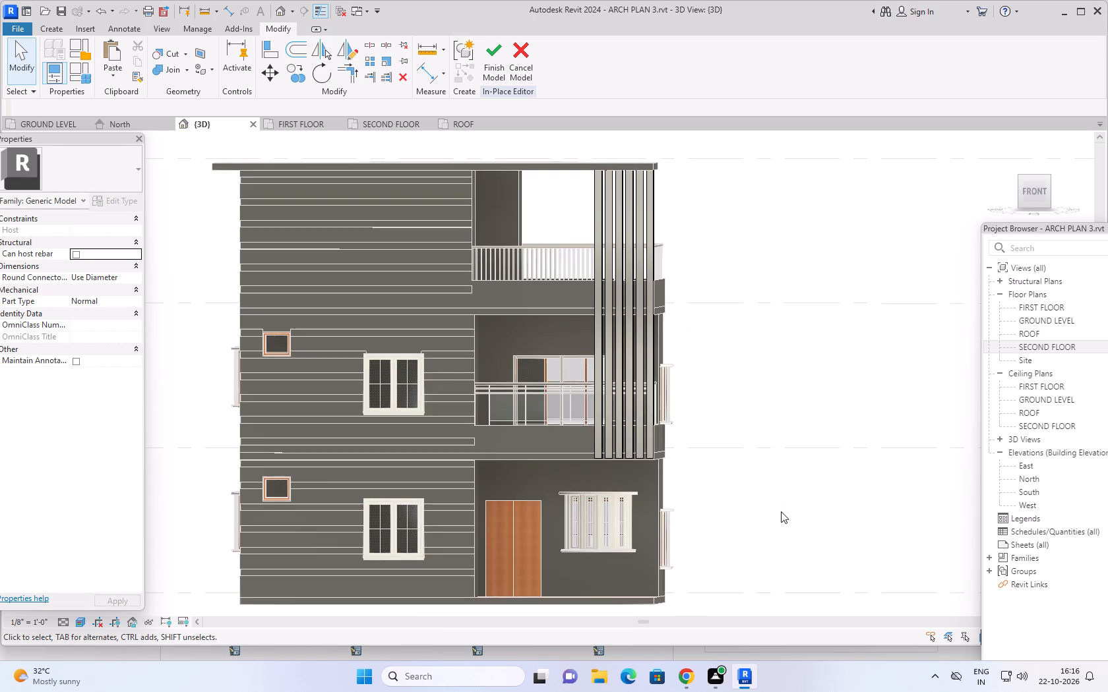
{"action": "scroll", "coordinate": [781, 511], "scroll_direction": "down", "scroll_amount": 1}
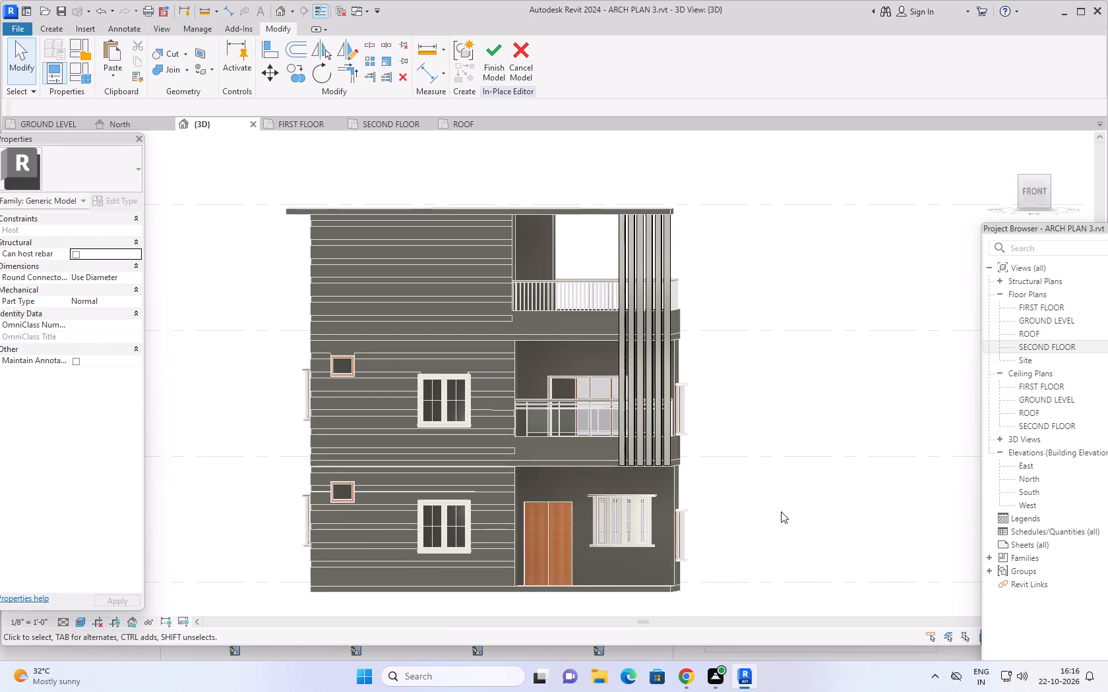
{"action": "scroll", "coordinate": [781, 511], "scroll_direction": "up", "scroll_amount": 2}
{"action": "scroll", "coordinate": [885, 514], "scroll_direction": "up", "scroll_amount": 1}
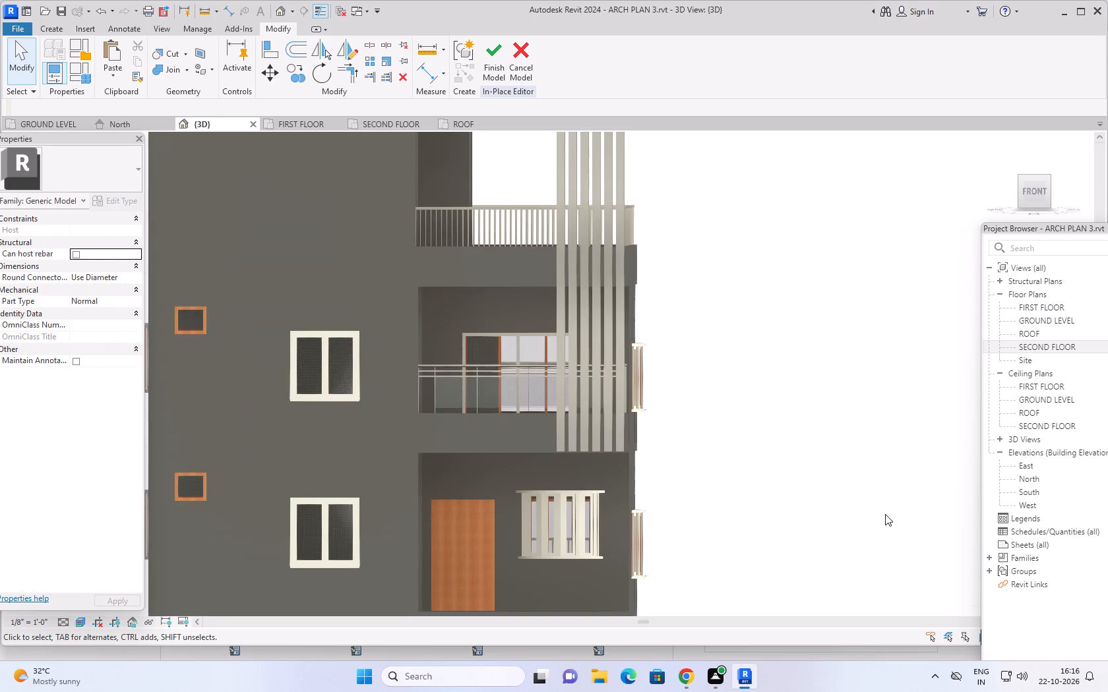
{"action": "scroll", "coordinate": [885, 514], "scroll_direction": "up", "scroll_amount": 1}
{"action": "scroll", "coordinate": [885, 514], "scroll_direction": "down", "scroll_amount": 4}
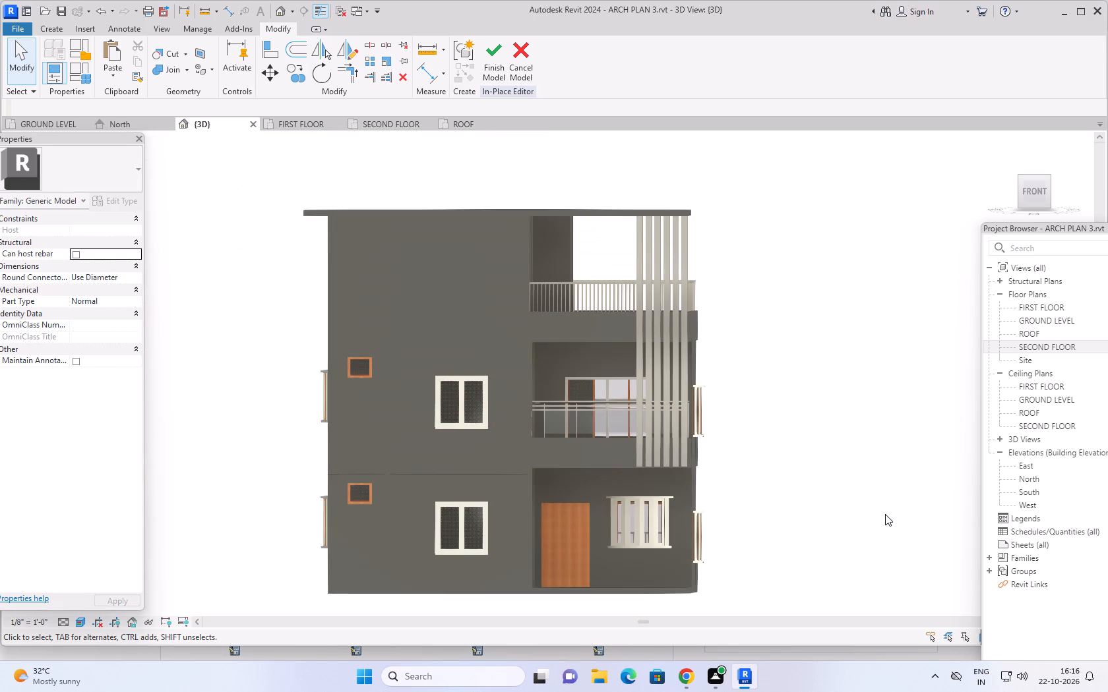
{"action": "scroll", "coordinate": [885, 514], "scroll_direction": "down", "scroll_amount": 1}
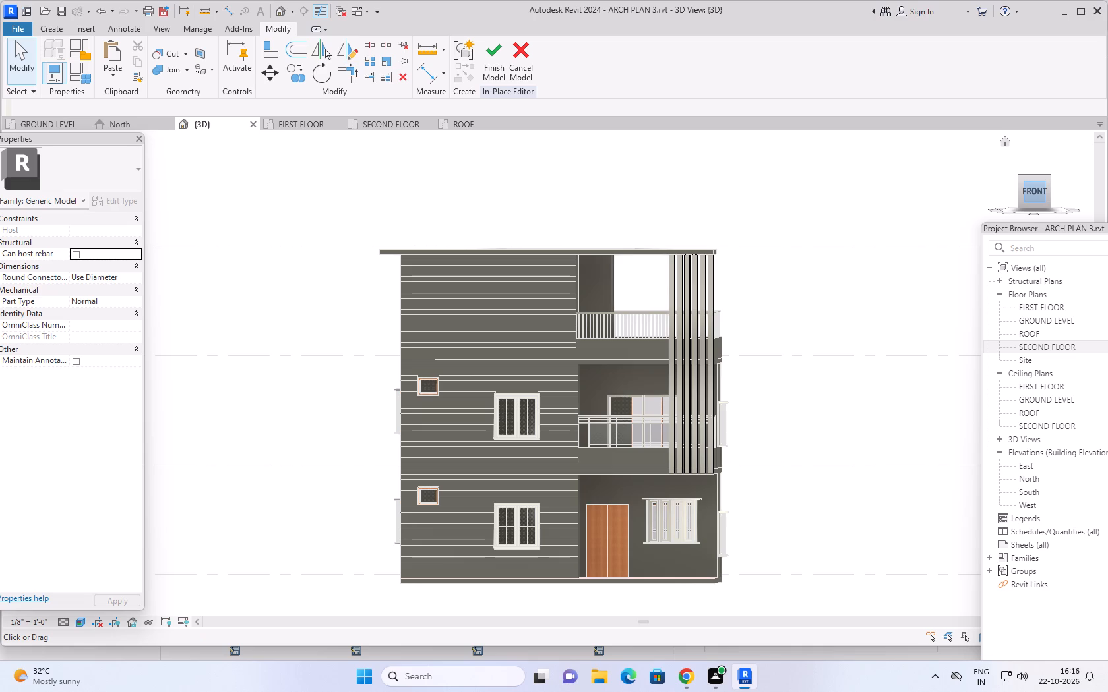
Review the whole building from its left-front and right-front corners to judge how the fins and slotted roof look.
{"action": "left_click_drag", "start_coordinate": [1038, 188], "coordinate": [1012, 195]}
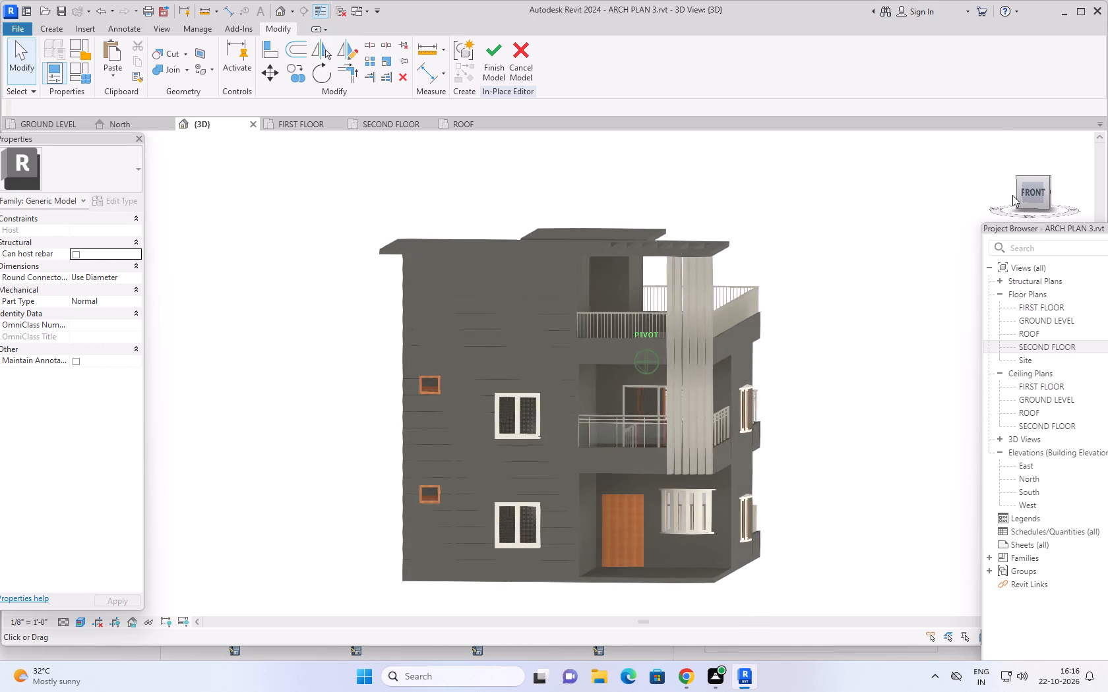
{"action": "left_click_drag", "start_coordinate": [1012, 195], "coordinate": [1010, 195]}
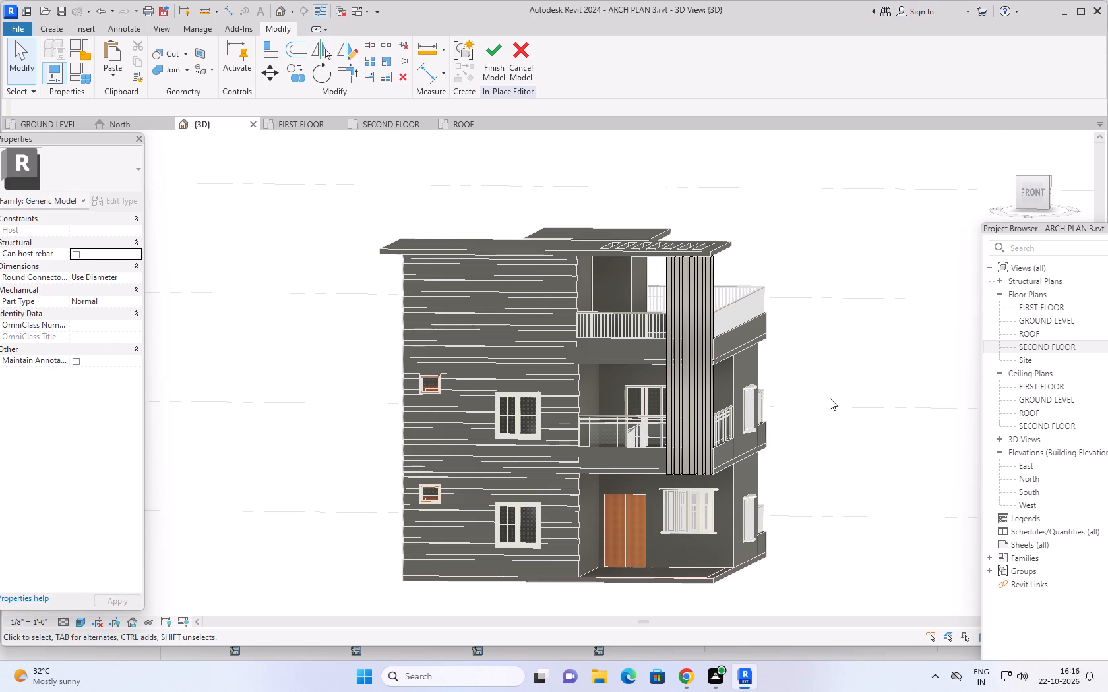
{"action": "middle_click_drag", "start_coordinate": [815, 389], "coordinate": [747, 388]}
{"action": "middle_click_drag", "start_coordinate": [770, 402], "coordinate": [854, 407], "text": "shift"}
{"action": "middle_click_drag", "start_coordinate": [751, 407], "coordinate": [787, 446]}
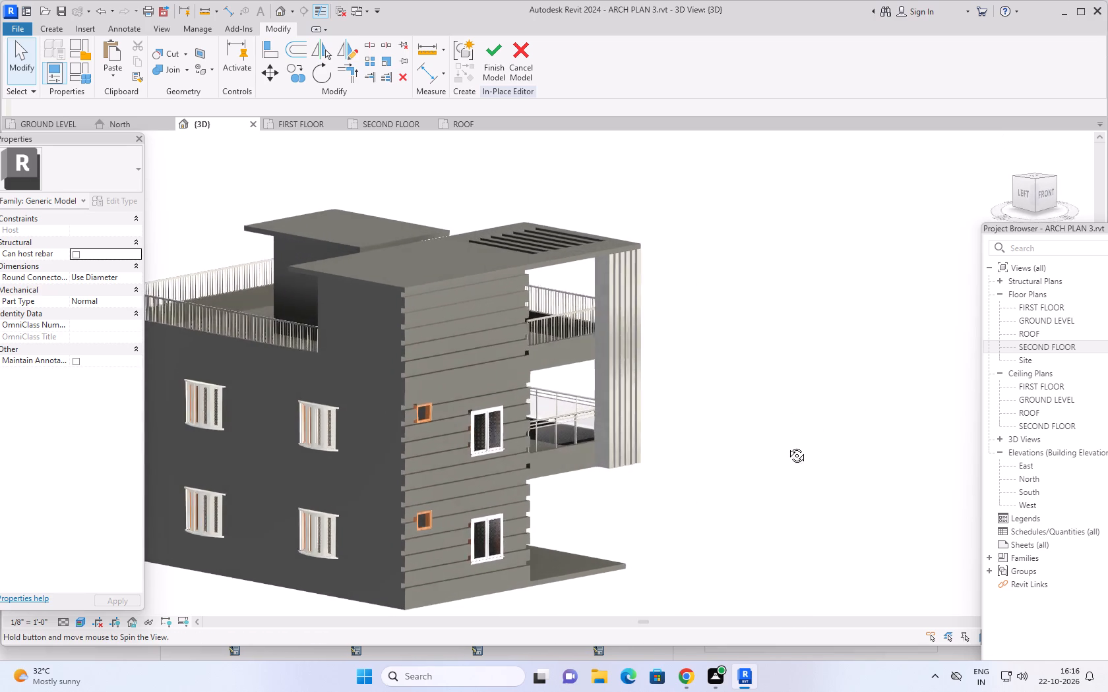
{"action": "middle_click_drag", "start_coordinate": [787, 446], "coordinate": [709, 411]}
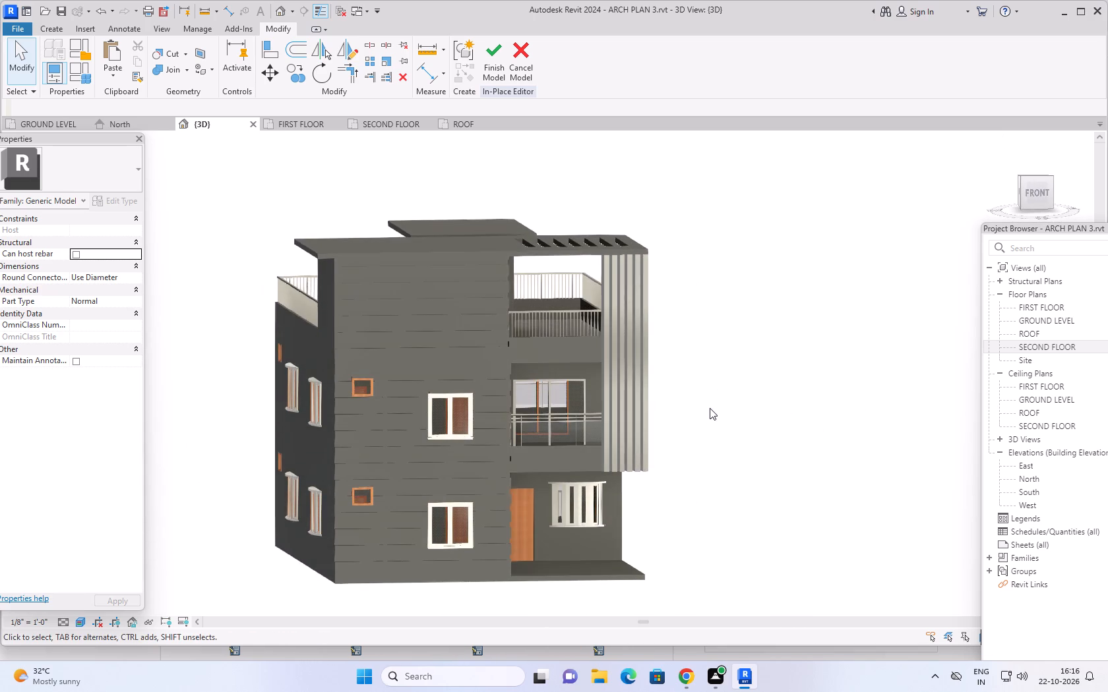
{"action": "scroll", "coordinate": [710, 403], "scroll_direction": "down", "scroll_amount": 2}
{"action": "middle_click_drag", "start_coordinate": [715, 393], "coordinate": [743, 366]}
{"action": "middle_click_drag", "start_coordinate": [769, 389], "coordinate": [725, 380]}
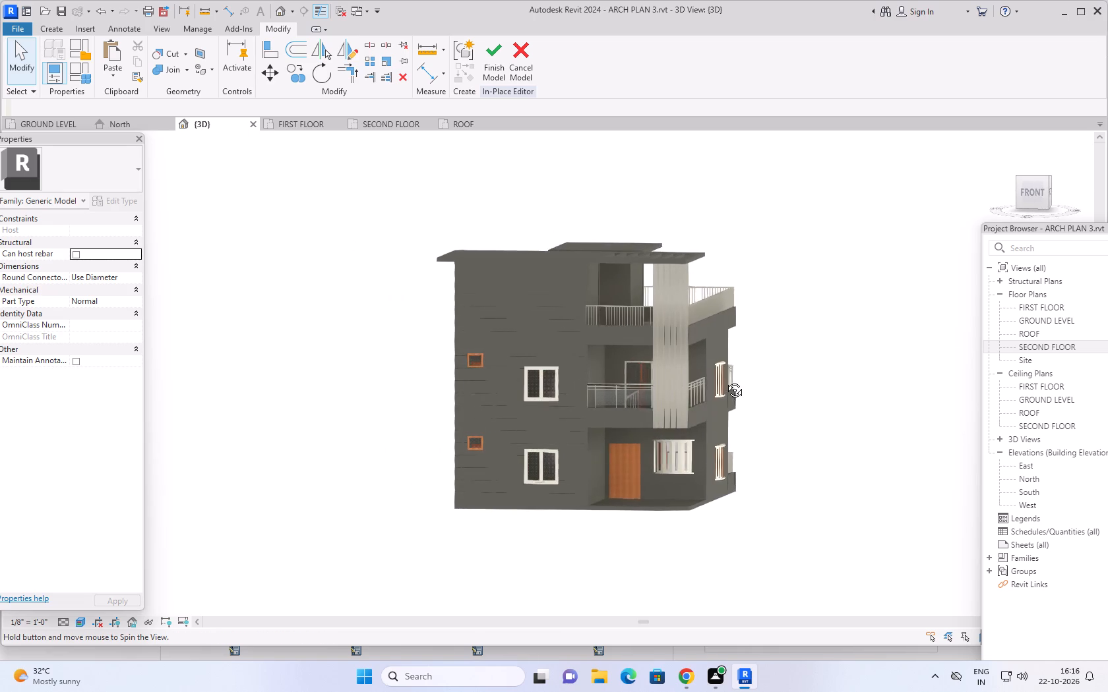
{"action": "middle_click_drag", "start_coordinate": [725, 380], "coordinate": [729, 386]}
{"action": "middle_click_drag", "start_coordinate": [767, 333], "coordinate": [780, 362]}
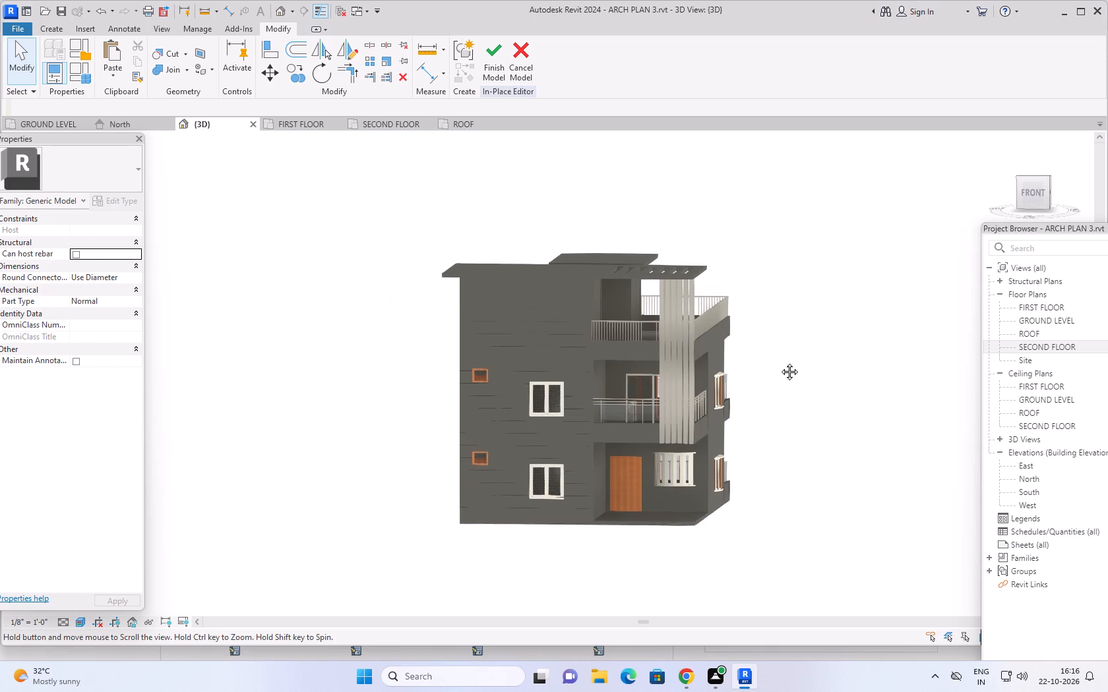
{"action": "middle_click_drag", "start_coordinate": [780, 362], "coordinate": [800, 394]}
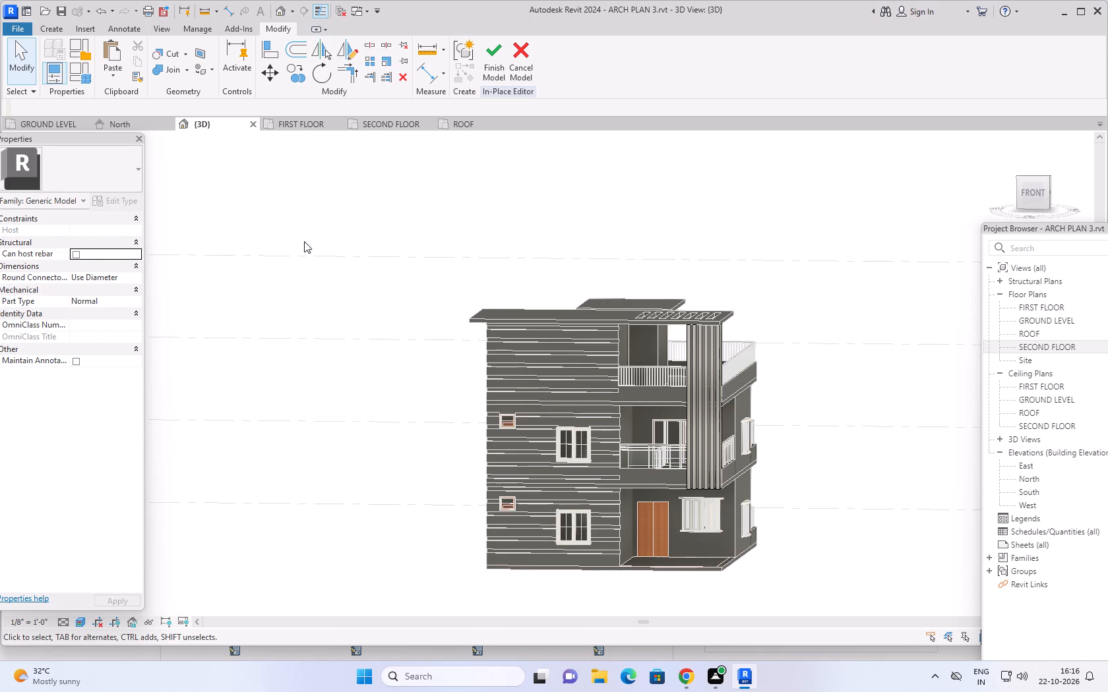
Examine the front facade at eye level and slightly from above, checking the vertical fins against the roof overhang and balconies.
{"action": "middle_click_drag", "start_coordinate": [396, 252], "coordinate": [276, 308]}
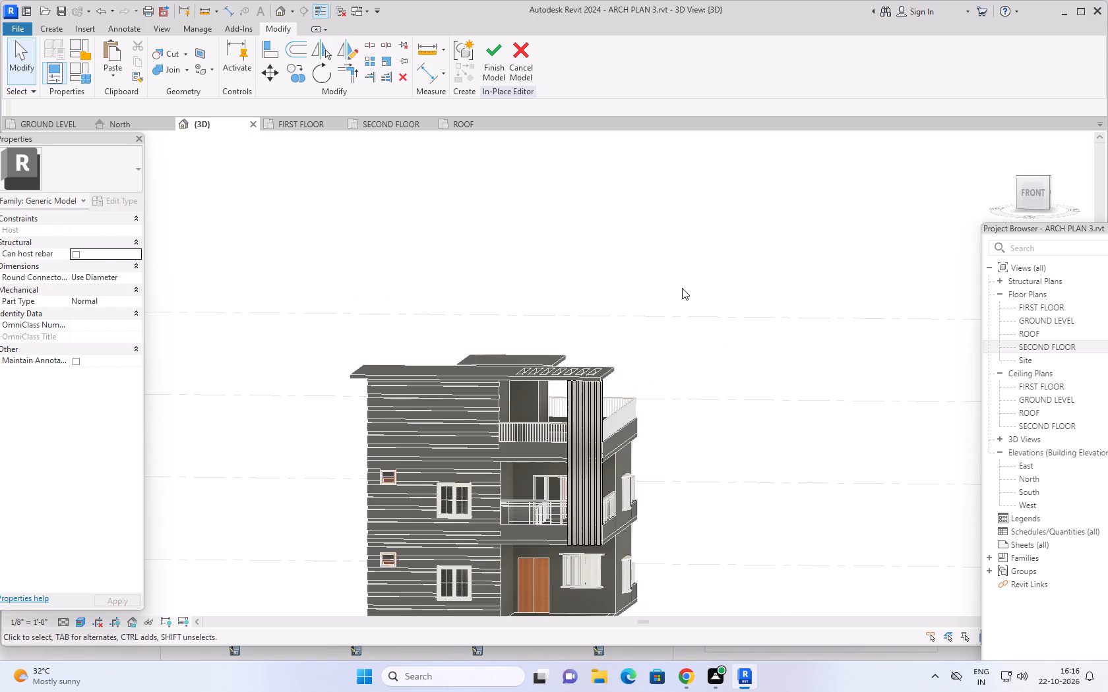
{"action": "middle_click_drag", "start_coordinate": [681, 286], "coordinate": [695, 261], "text": "shift"}
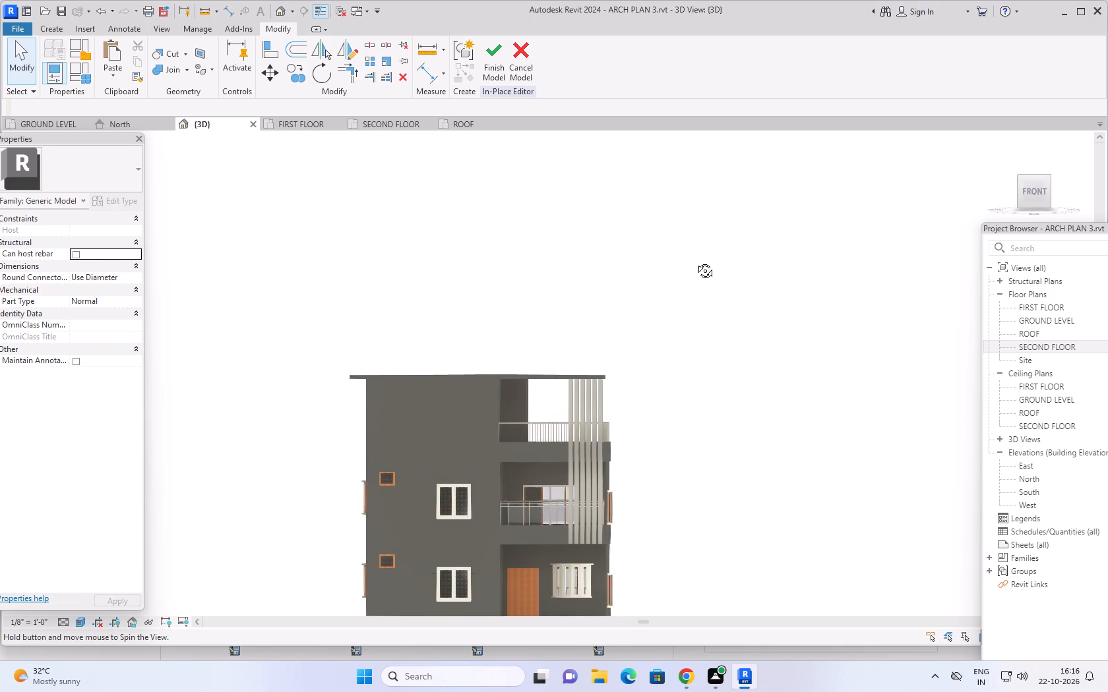
{"action": "middle_click_drag", "start_coordinate": [695, 261], "coordinate": [696, 272], "text": "shift"}
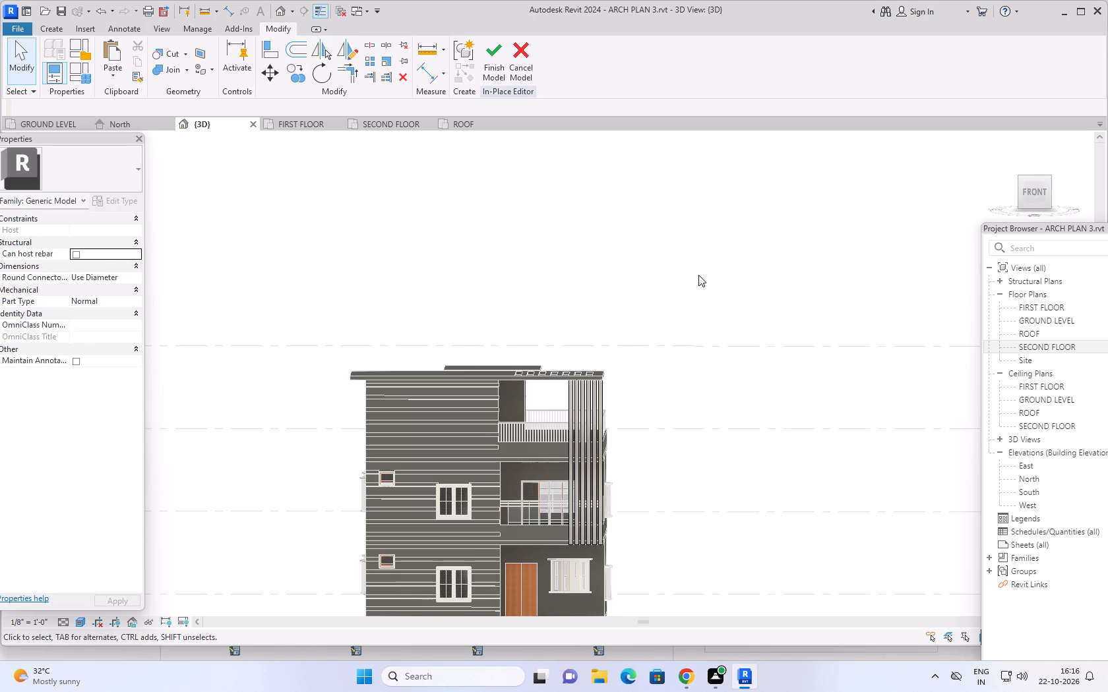
{"action": "middle_click_drag", "start_coordinate": [698, 275], "coordinate": [697, 301]}
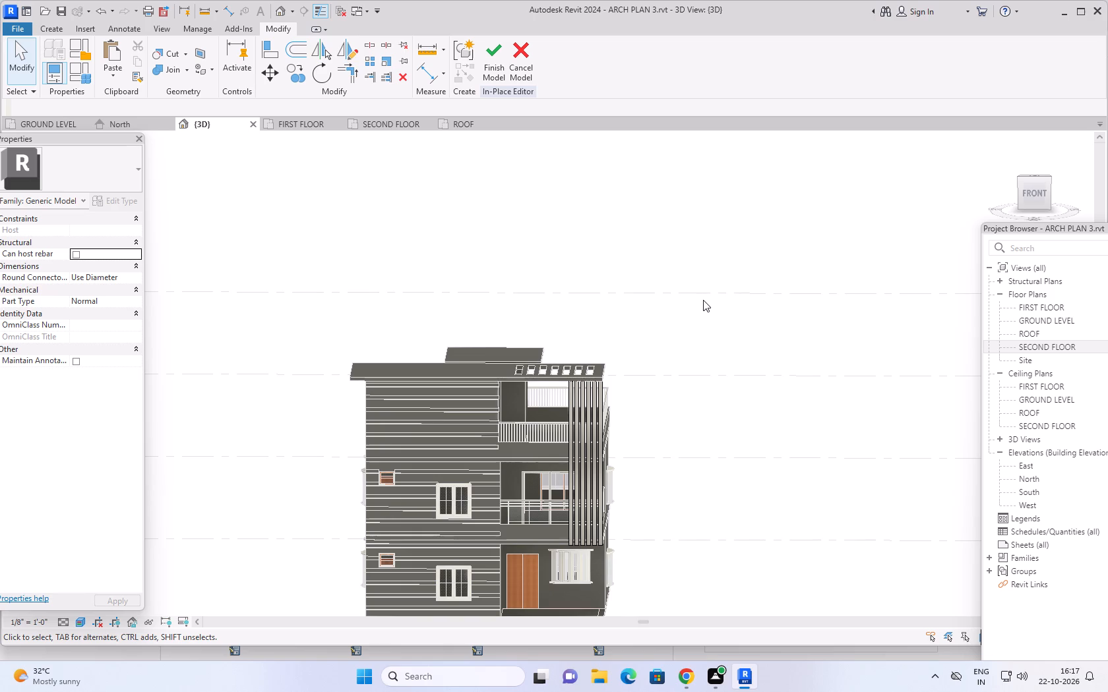
{"action": "middle_click_drag", "start_coordinate": [690, 279], "coordinate": [704, 316]}
{"action": "middle_click_drag", "start_coordinate": [704, 316], "coordinate": [736, 301], "text": "shift"}
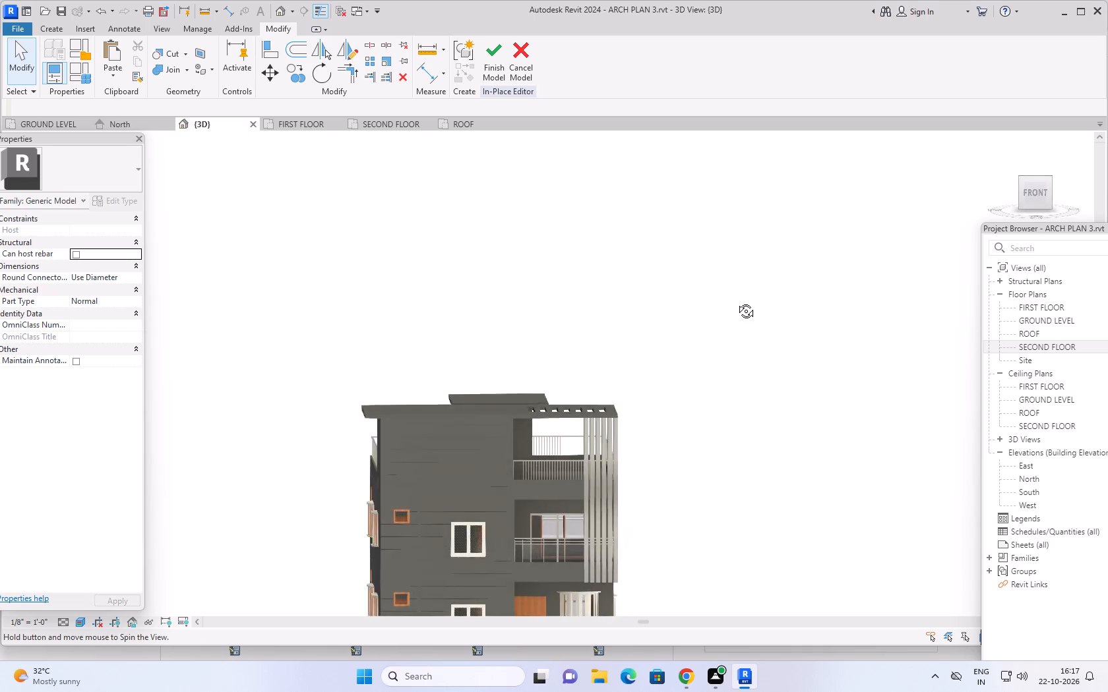
{"action": "middle_click_drag", "start_coordinate": [736, 301], "coordinate": [693, 284], "text": "shift"}
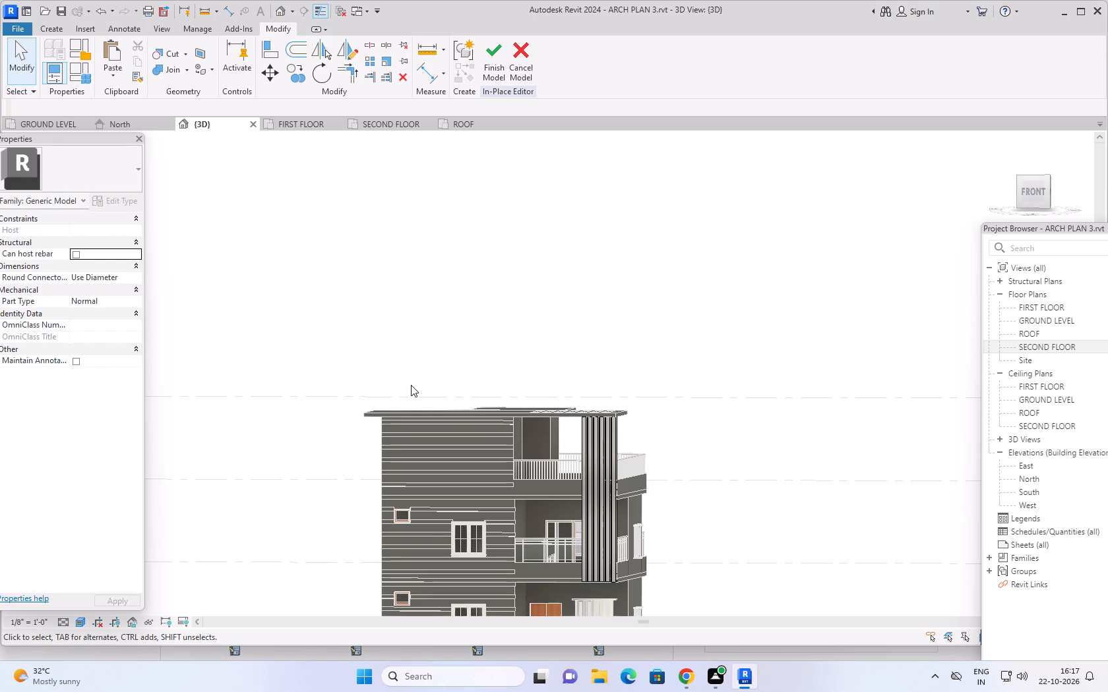
{"action": "scroll", "coordinate": [411, 384], "scroll_direction": "down", "scroll_amount": 1}
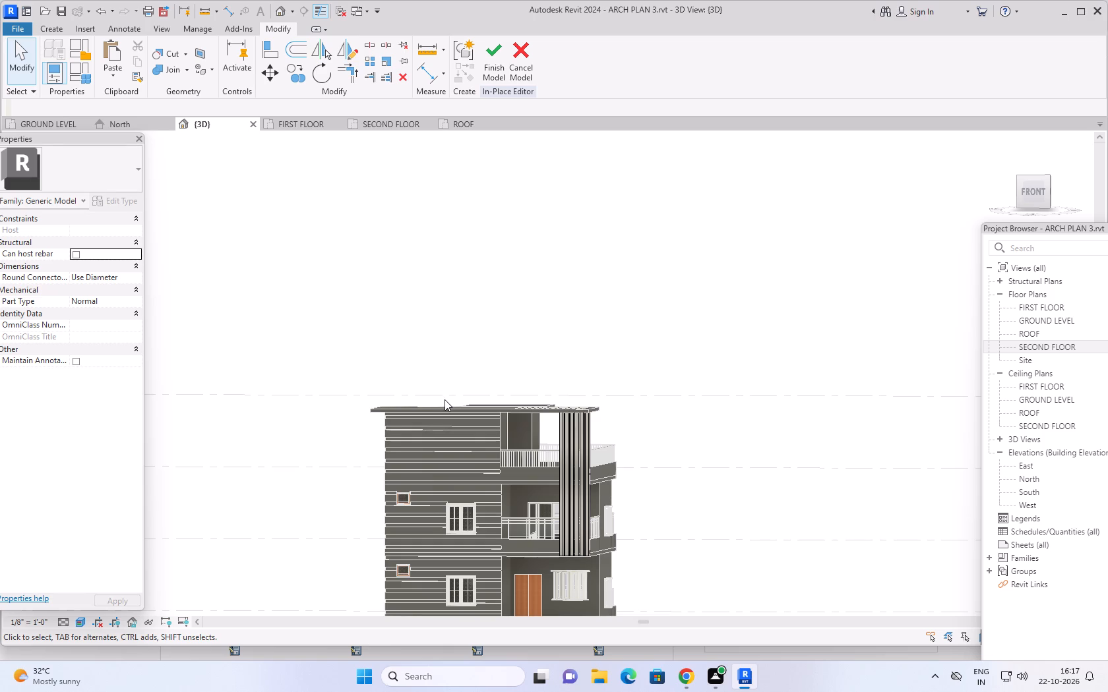
{"action": "scroll", "coordinate": [445, 401], "scroll_direction": "down", "scroll_amount": 1}
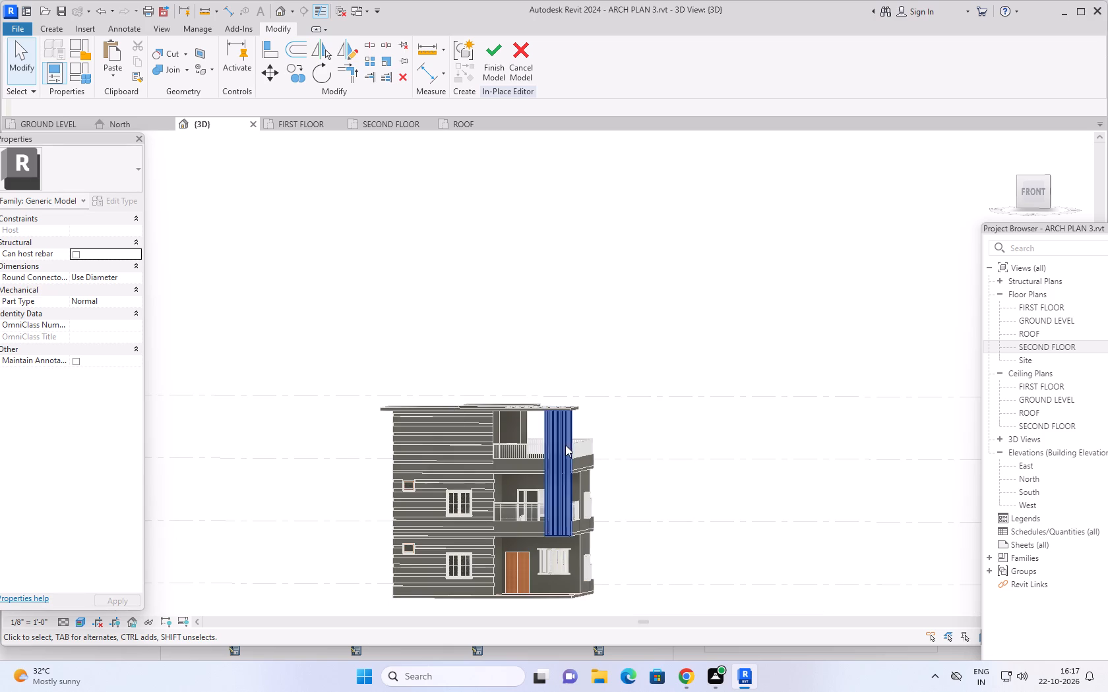
{"action": "middle_click_drag", "start_coordinate": [648, 447], "coordinate": [675, 384]}
{"action": "scroll", "coordinate": [458, 465], "scroll_direction": "up", "scroll_amount": 2}
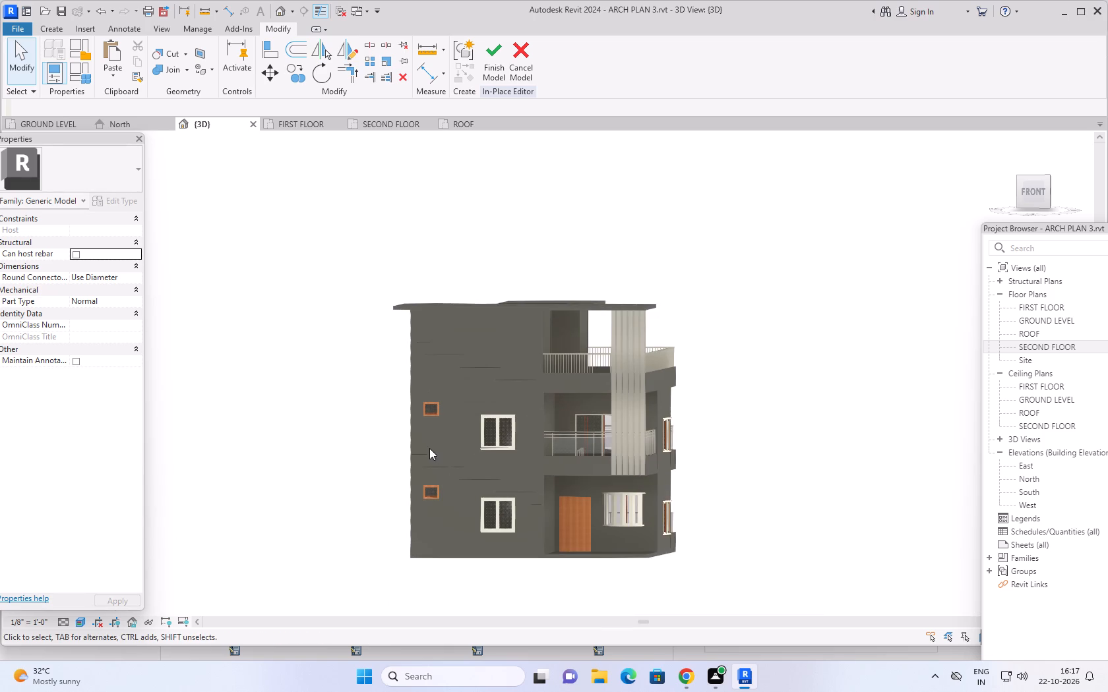
{"action": "scroll", "coordinate": [369, 246], "scroll_direction": "up", "scroll_amount": 2}
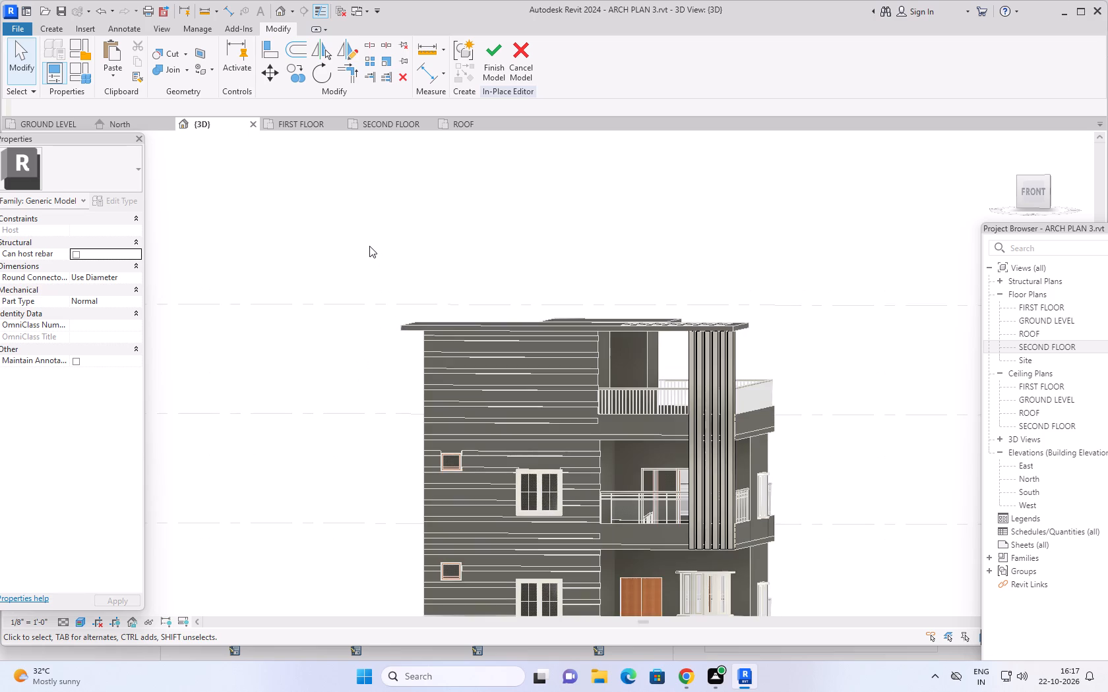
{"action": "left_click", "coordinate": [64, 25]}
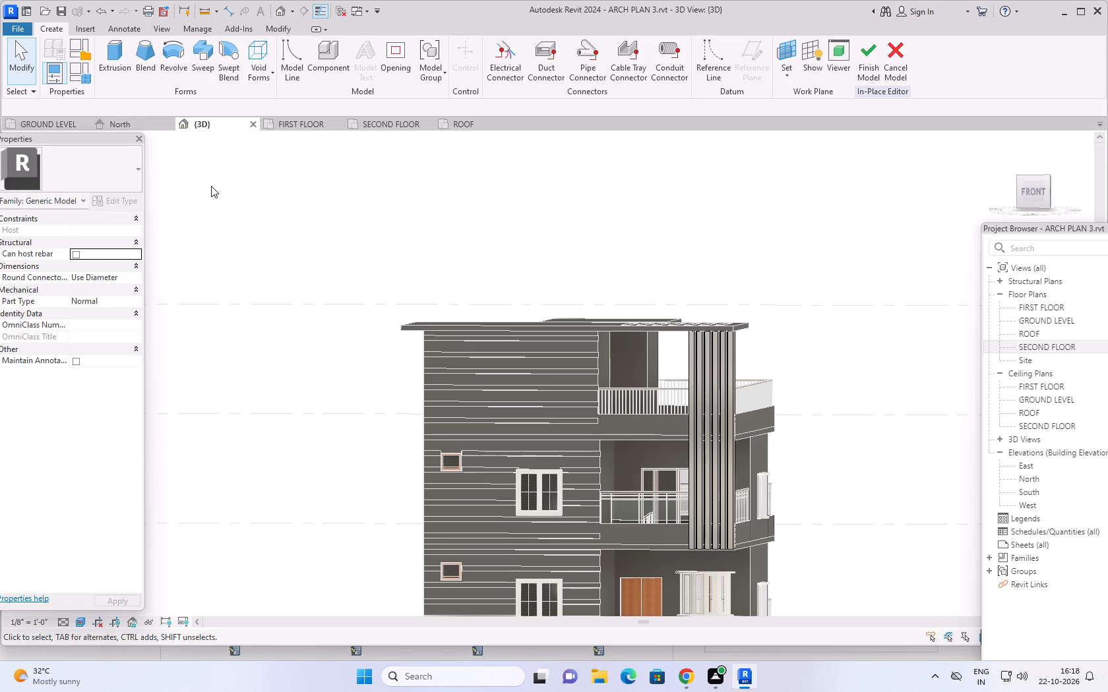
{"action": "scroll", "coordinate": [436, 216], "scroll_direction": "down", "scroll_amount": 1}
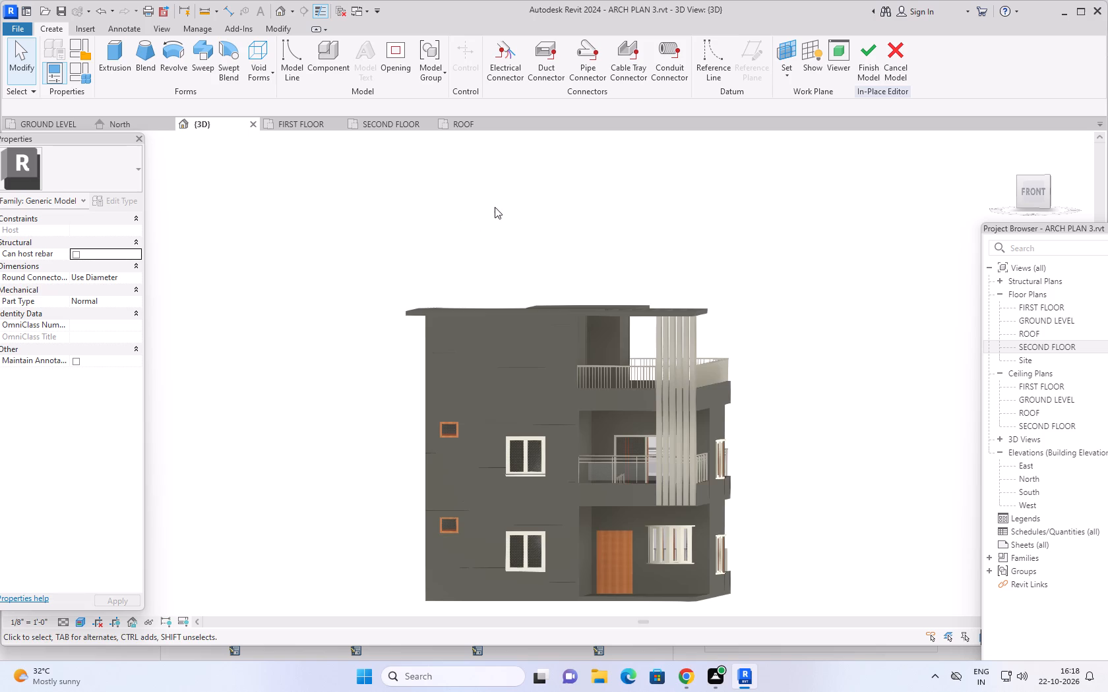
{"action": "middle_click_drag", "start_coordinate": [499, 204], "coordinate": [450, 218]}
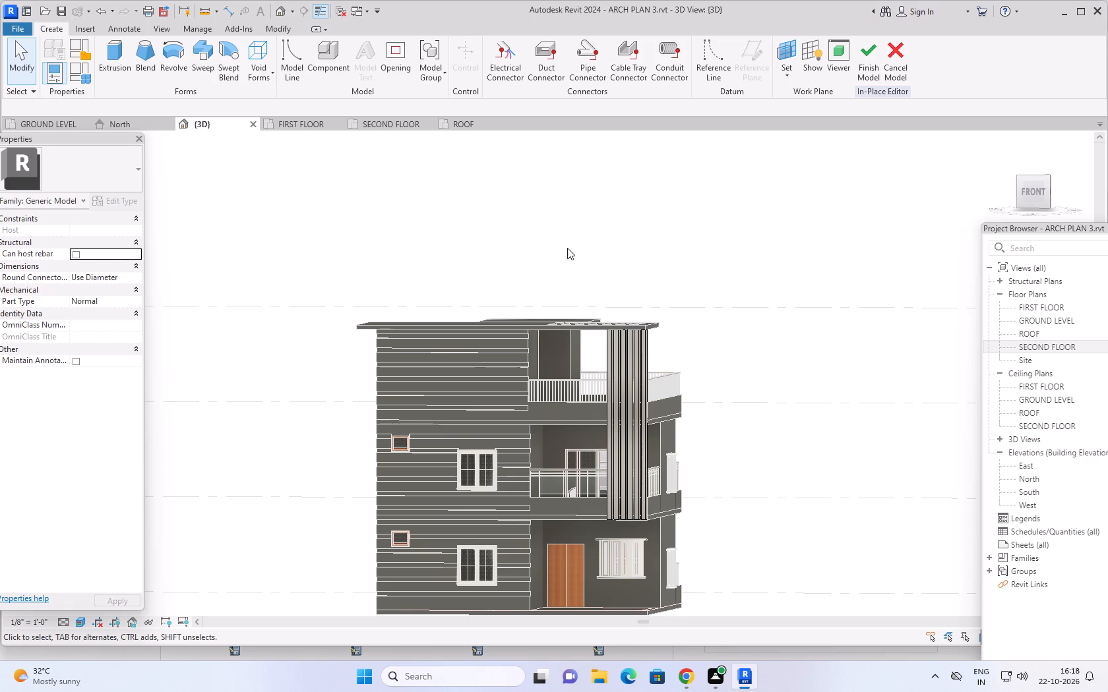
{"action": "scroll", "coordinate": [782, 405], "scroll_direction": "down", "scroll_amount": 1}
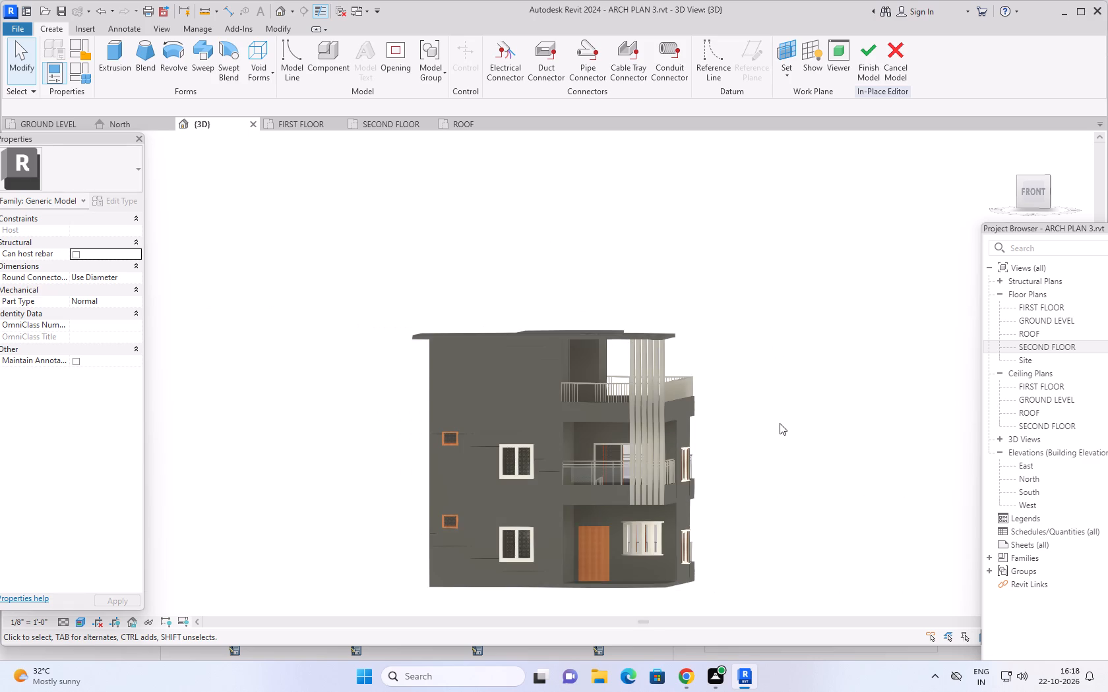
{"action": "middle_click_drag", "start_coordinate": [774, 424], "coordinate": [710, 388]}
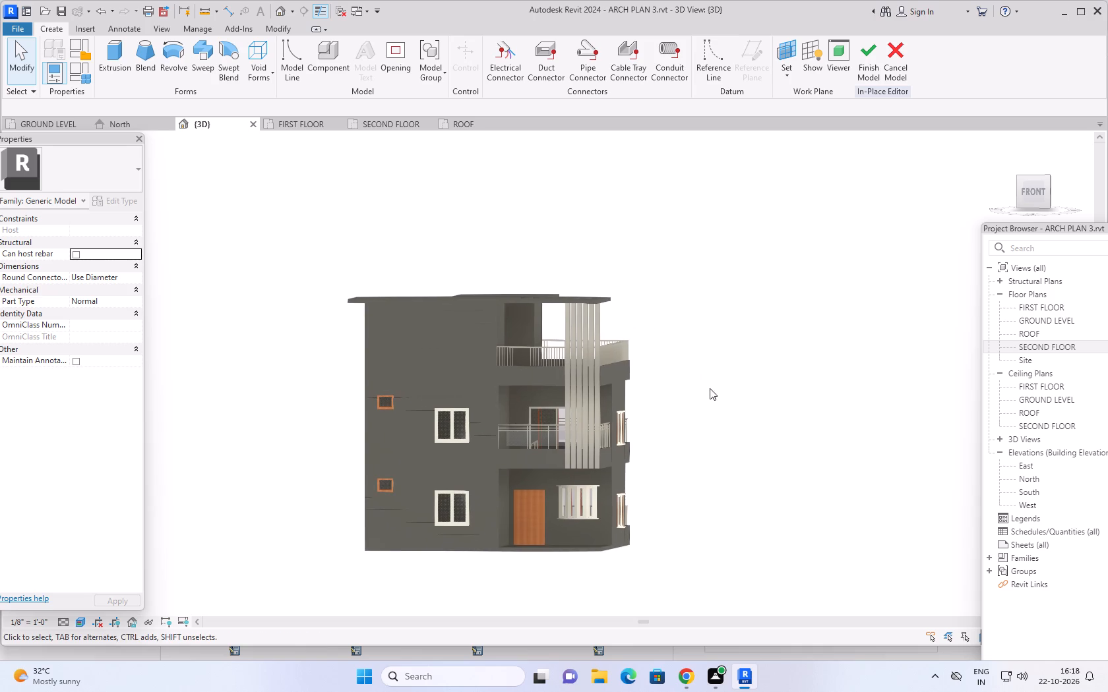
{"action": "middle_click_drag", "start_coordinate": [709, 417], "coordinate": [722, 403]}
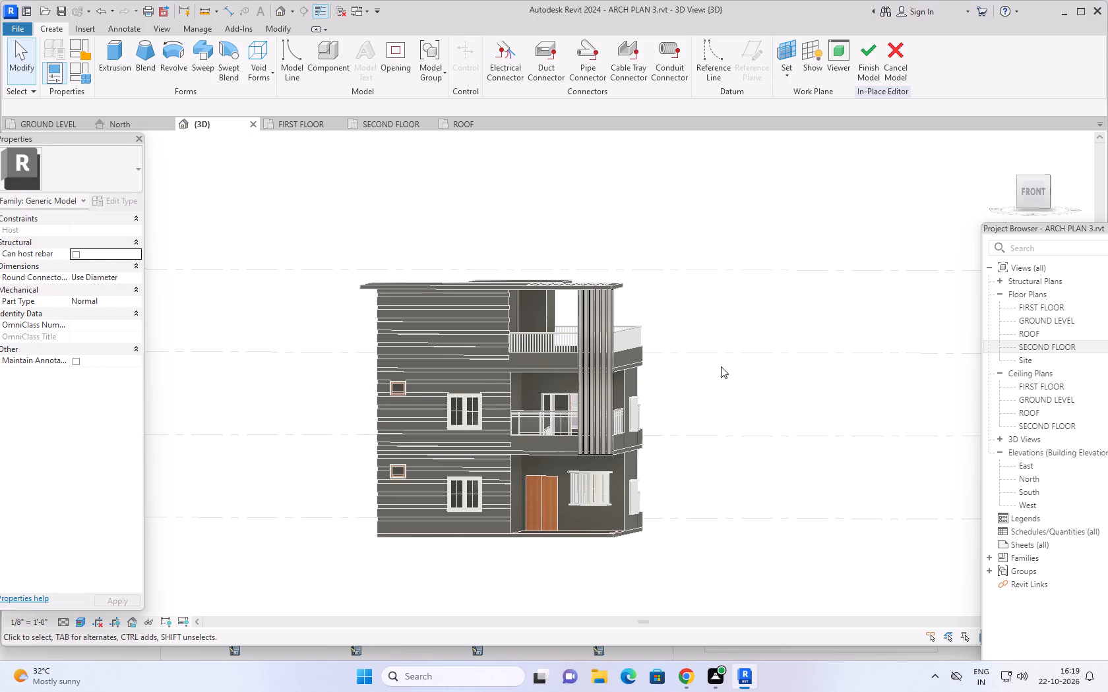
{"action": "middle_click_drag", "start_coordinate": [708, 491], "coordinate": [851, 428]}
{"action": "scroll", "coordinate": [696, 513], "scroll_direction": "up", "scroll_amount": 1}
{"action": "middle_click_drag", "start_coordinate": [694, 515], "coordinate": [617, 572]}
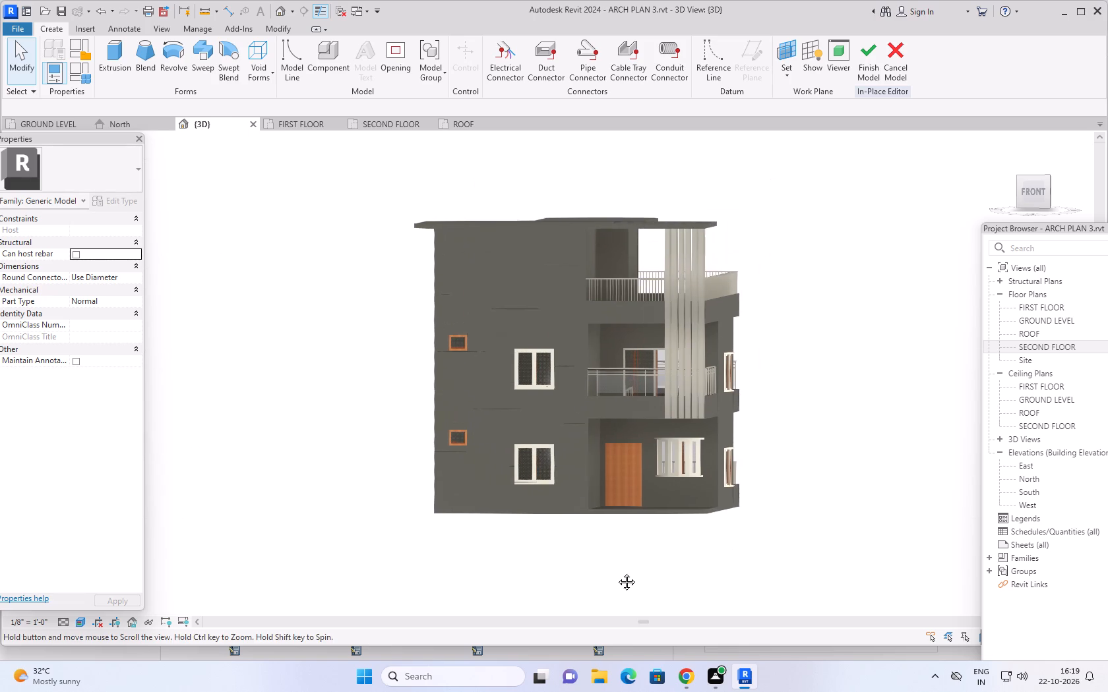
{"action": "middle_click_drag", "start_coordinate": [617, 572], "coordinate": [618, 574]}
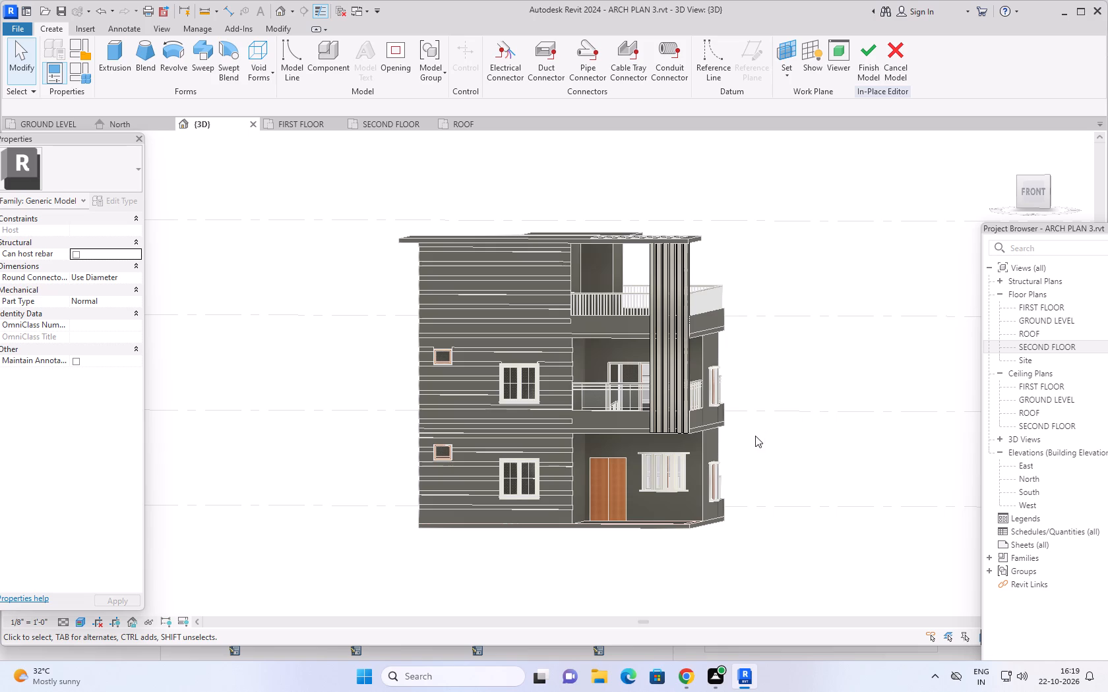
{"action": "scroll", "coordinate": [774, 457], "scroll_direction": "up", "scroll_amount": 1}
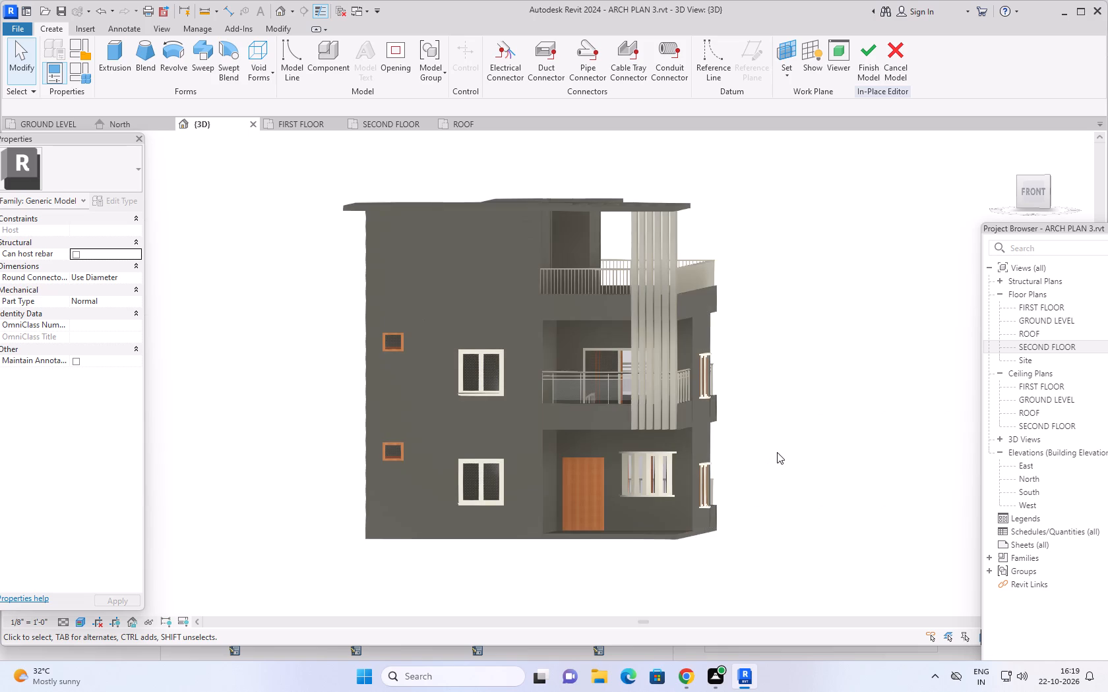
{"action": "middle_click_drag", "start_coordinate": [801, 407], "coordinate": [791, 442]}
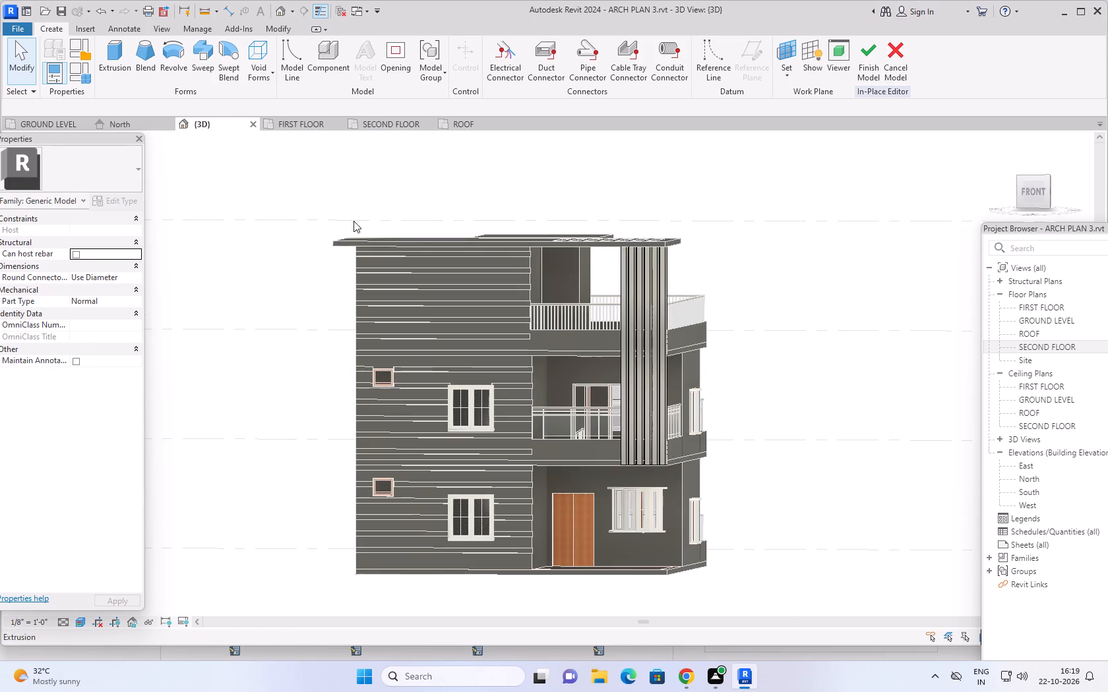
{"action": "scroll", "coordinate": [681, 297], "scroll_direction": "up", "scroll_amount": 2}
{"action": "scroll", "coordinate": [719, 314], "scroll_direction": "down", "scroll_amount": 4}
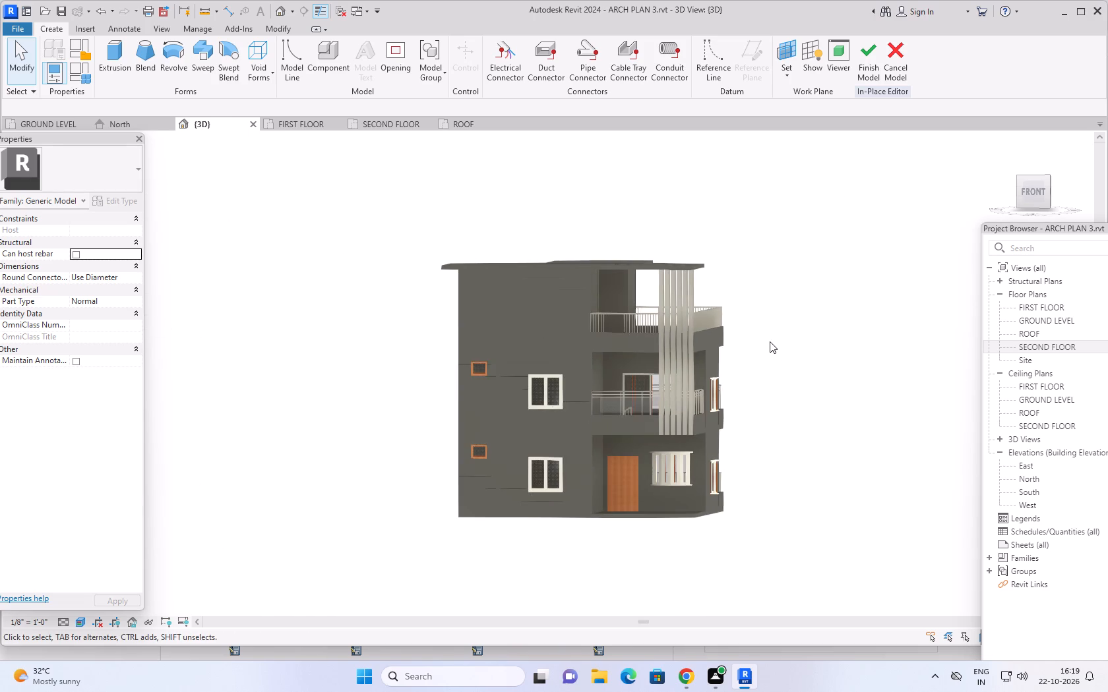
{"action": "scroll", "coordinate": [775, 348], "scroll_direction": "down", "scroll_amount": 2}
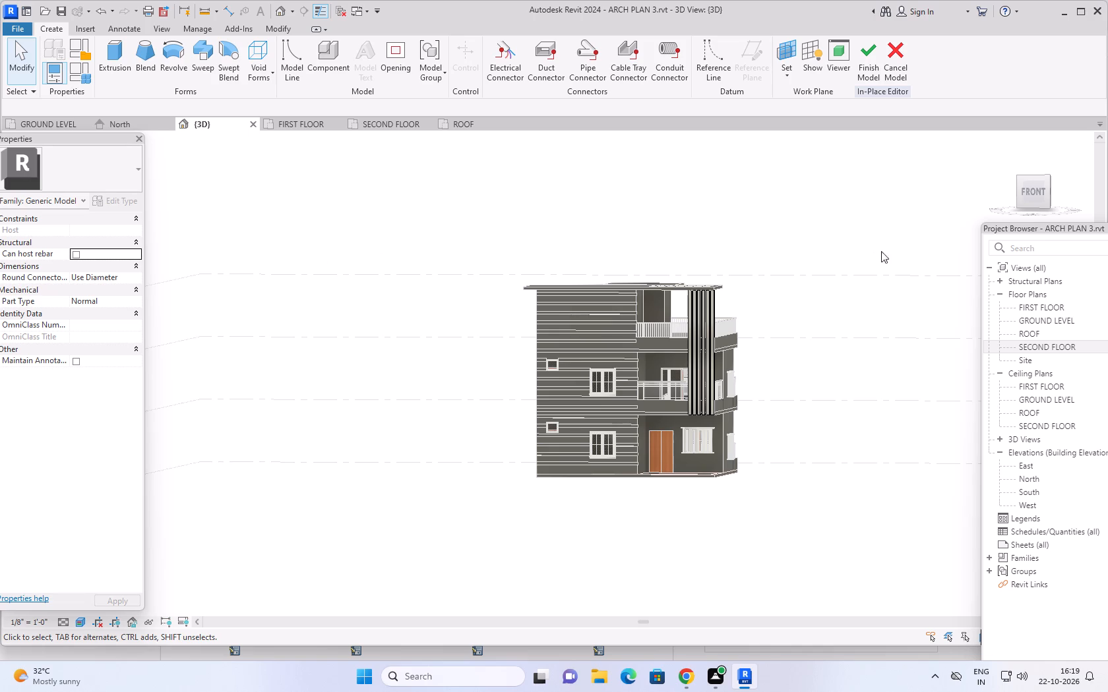
Inspect the building from its left-front corner, close up and as a whole, checking the fins, slotted roof overhang, balconies and entrance slab.
{"action": "left_click_drag", "start_coordinate": [1028, 194], "coordinate": [1072, 195]}
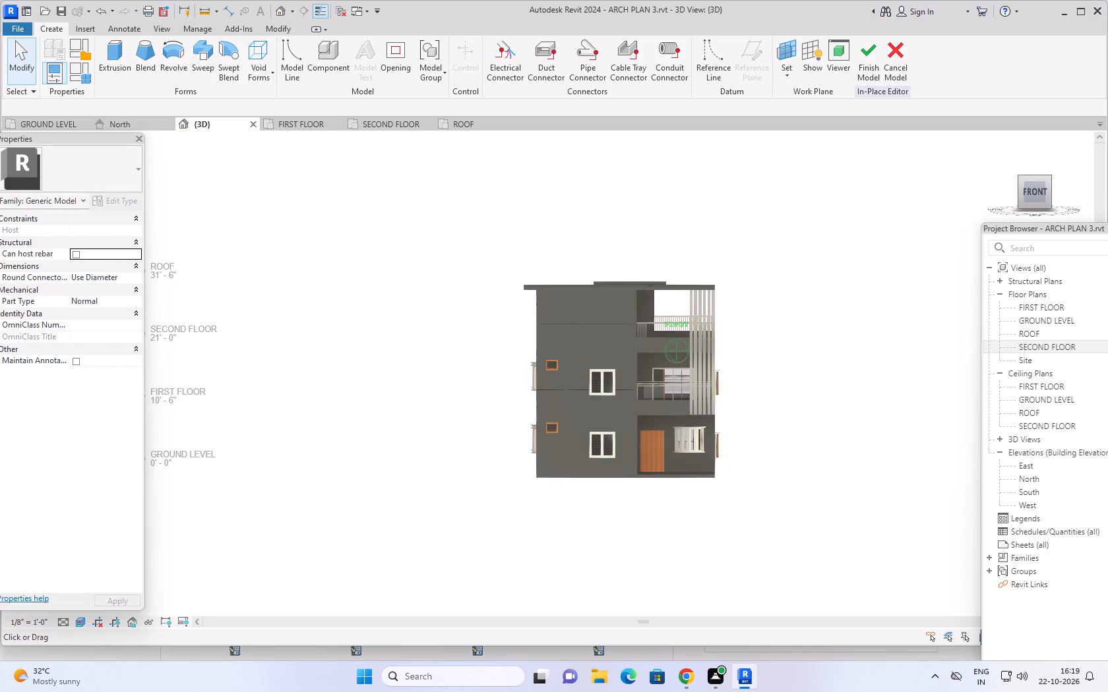
{"action": "left_click_drag", "start_coordinate": [1023, 190], "coordinate": [1092, 196]}
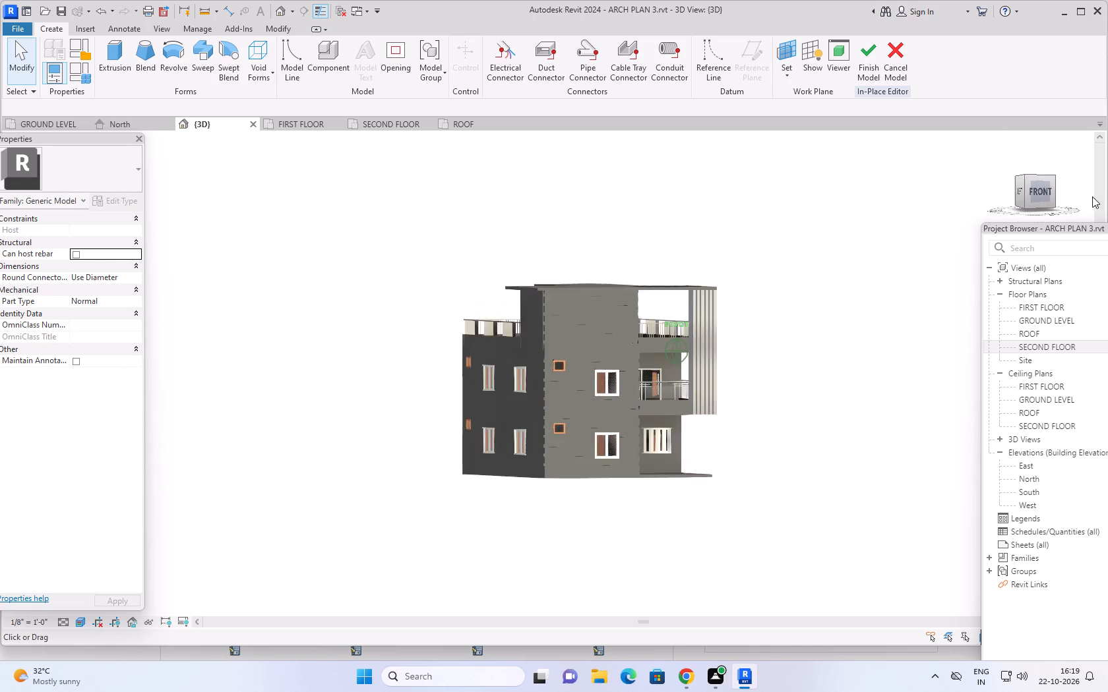
{"action": "left_click_drag", "start_coordinate": [1092, 196], "coordinate": [8, 194]}
{"action": "left_click_drag", "start_coordinate": [1017, 185], "coordinate": [1031, 207]}
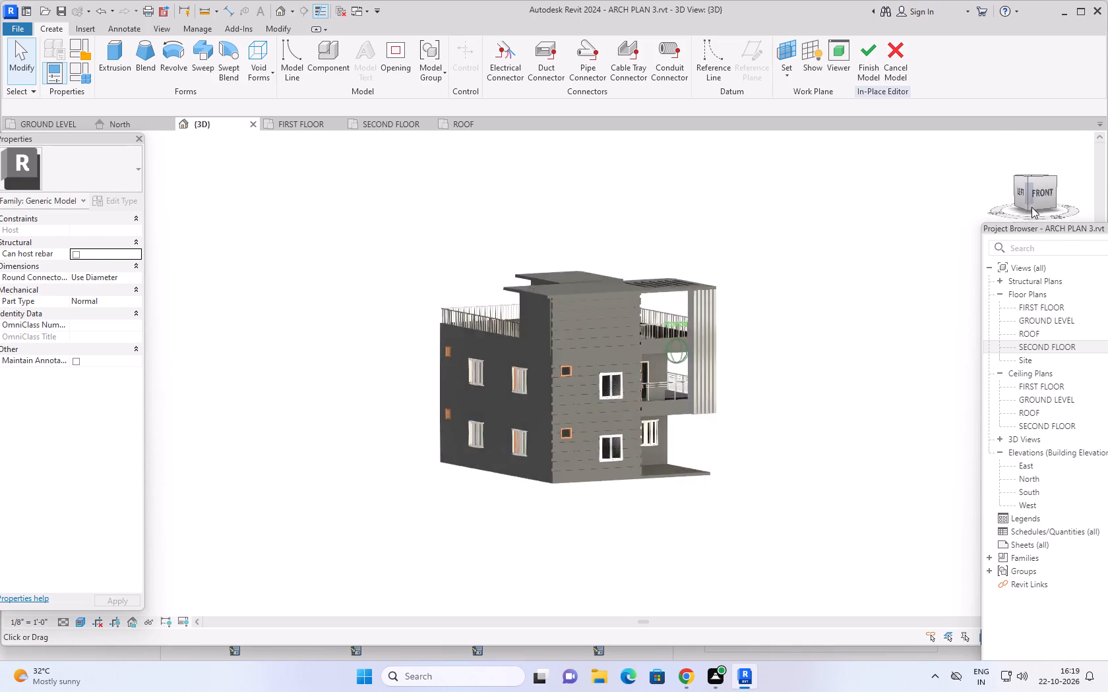
{"action": "left_click_drag", "start_coordinate": [1031, 207], "coordinate": [1057, 215]}
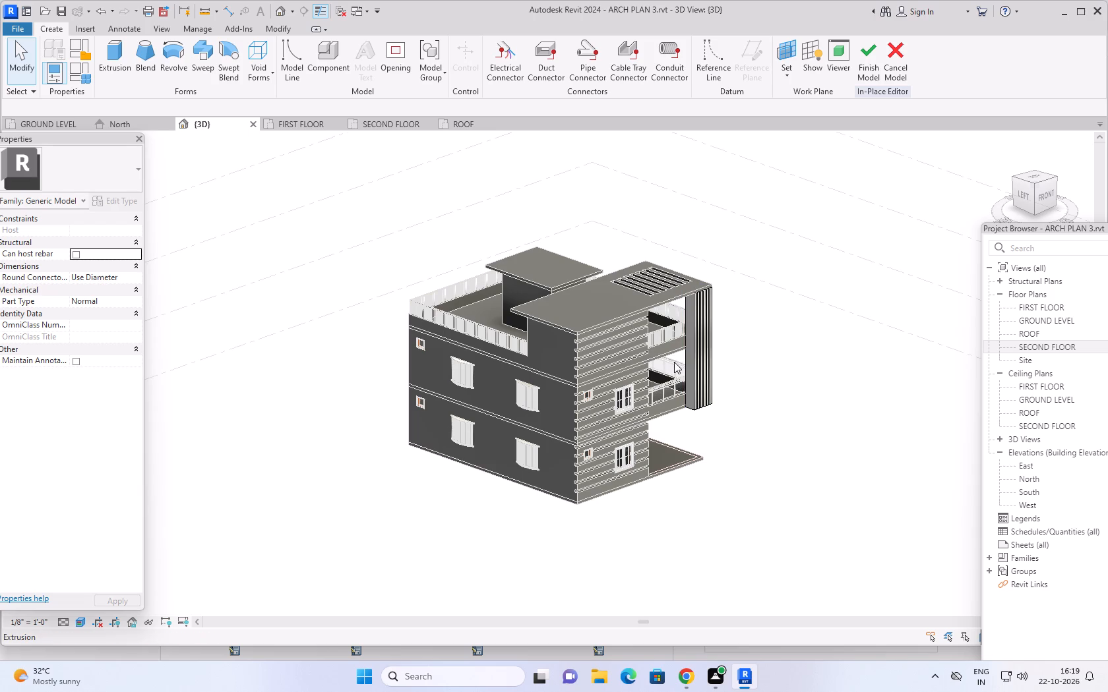
{"action": "scroll", "coordinate": [656, 438], "scroll_direction": "up", "scroll_amount": 3}
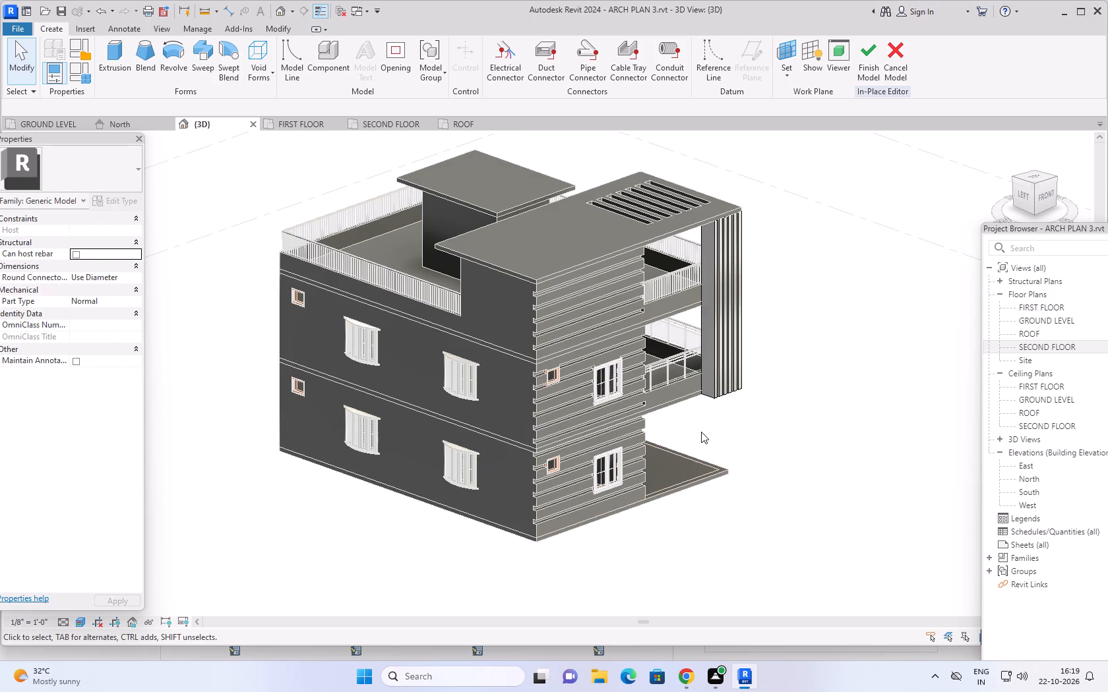
{"action": "middle_click_drag", "start_coordinate": [787, 382], "coordinate": [790, 408]}
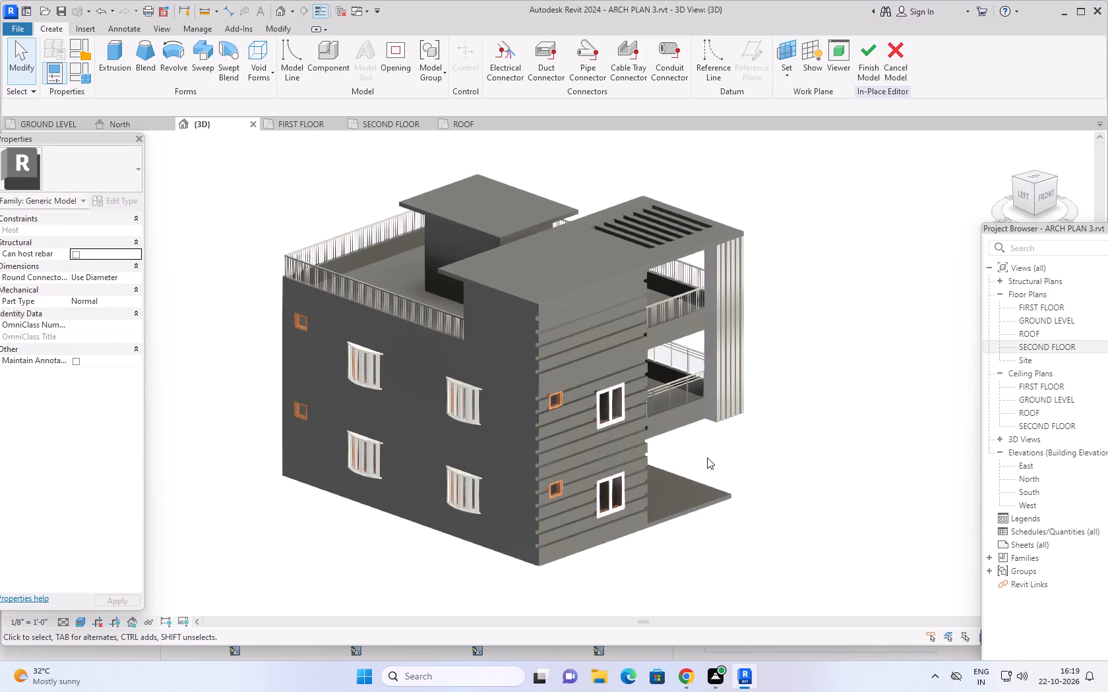
{"action": "scroll", "coordinate": [703, 458], "scroll_direction": "up", "scroll_amount": 2}
{"action": "middle_click_drag", "start_coordinate": [730, 455], "coordinate": [768, 440]}
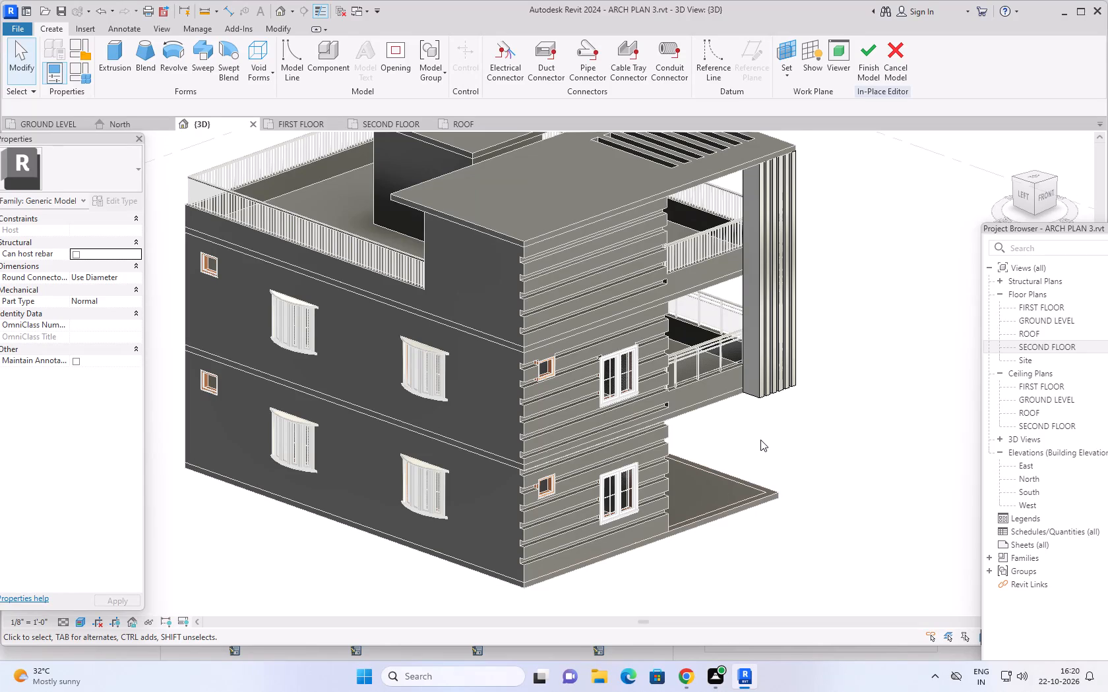
{"action": "scroll", "coordinate": [760, 440], "scroll_direction": "up", "scroll_amount": 1}
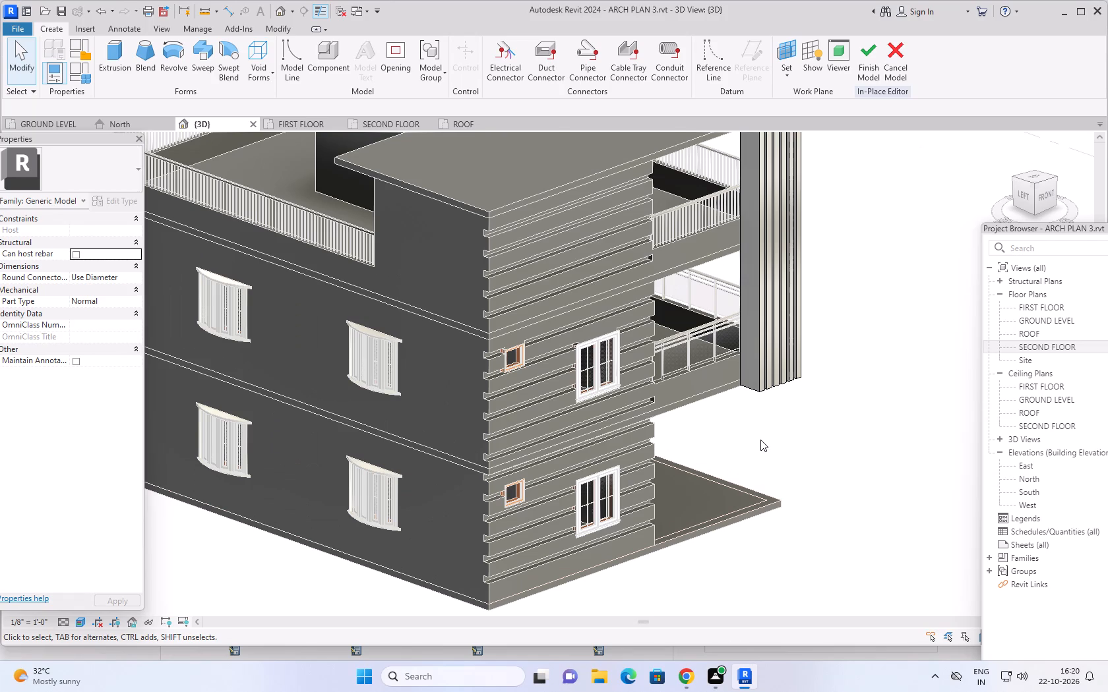
{"action": "scroll", "coordinate": [760, 440], "scroll_direction": "down", "scroll_amount": 2}
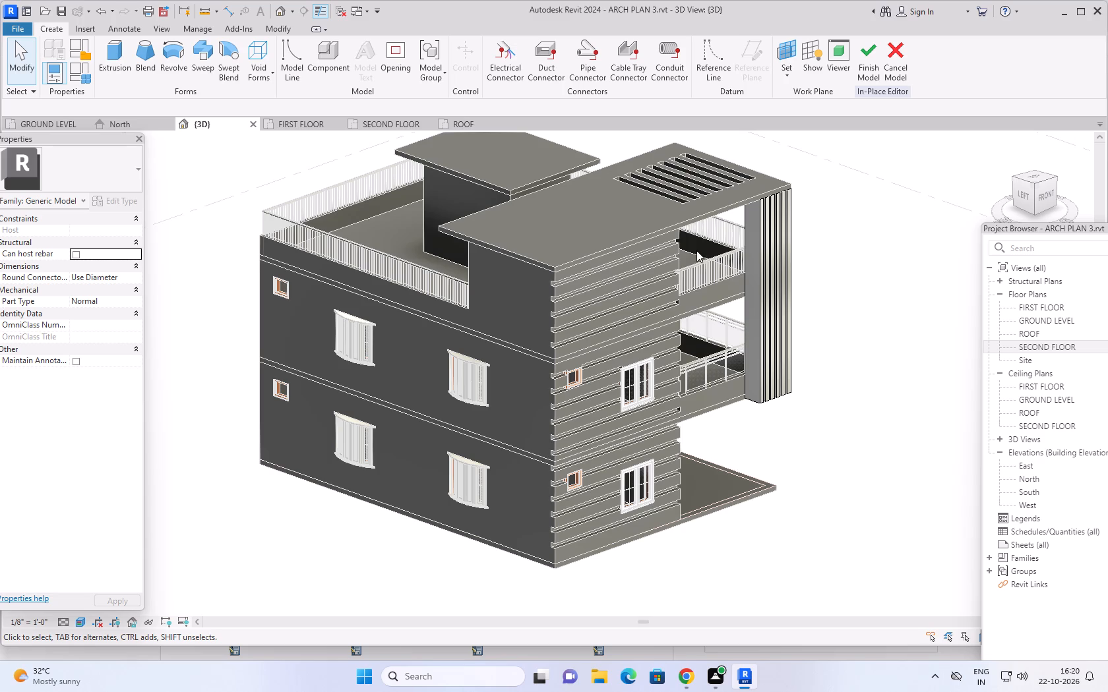
{"action": "scroll", "coordinate": [849, 360], "scroll_direction": "down", "scroll_amount": 2}
{"action": "middle_click_drag", "start_coordinate": [855, 355], "coordinate": [800, 355]}
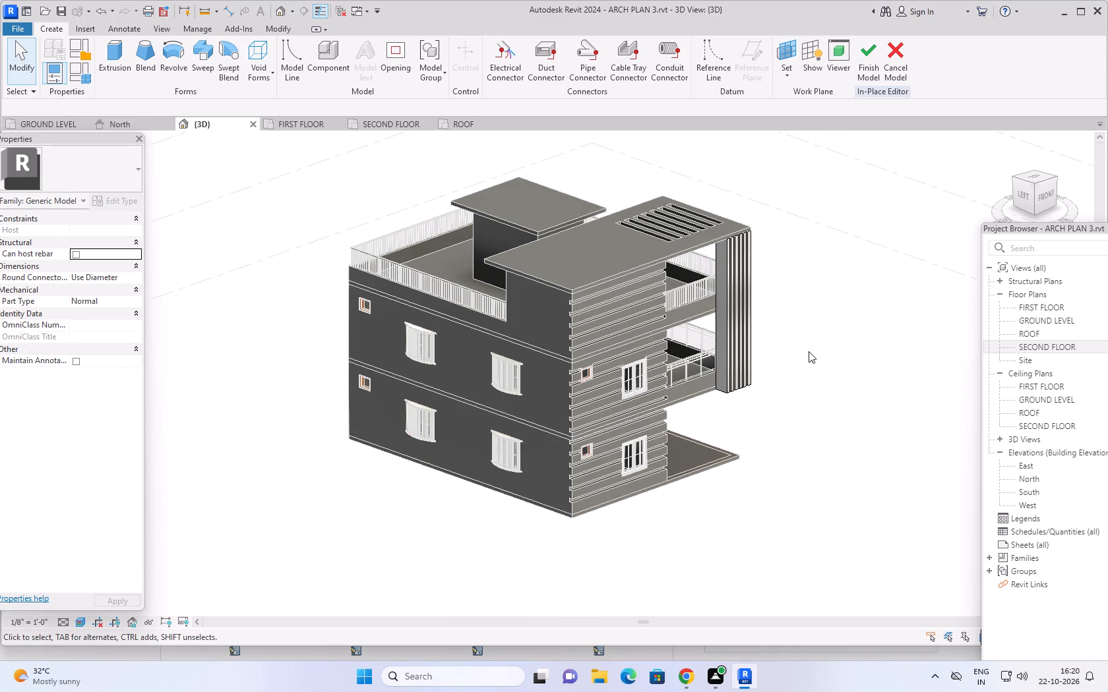
{"action": "middle_click_drag", "start_coordinate": [815, 350], "coordinate": [731, 374]}
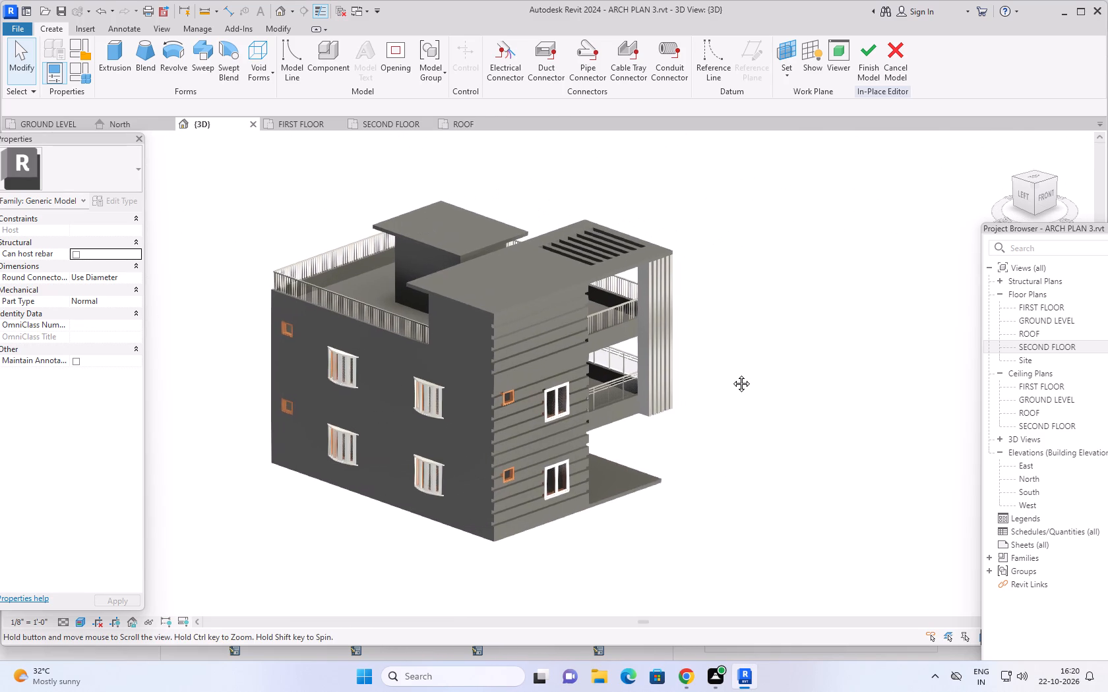
{"action": "middle_click_drag", "start_coordinate": [731, 374], "coordinate": [735, 423]}
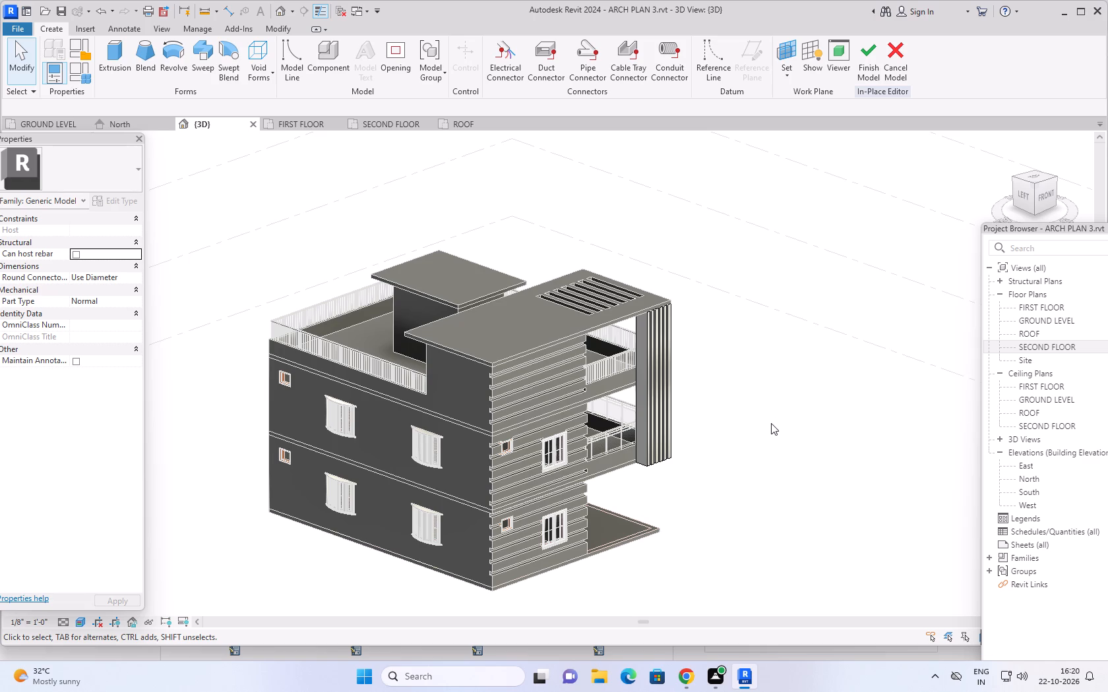
{"action": "middle_click_drag", "start_coordinate": [768, 402], "coordinate": [788, 387]}
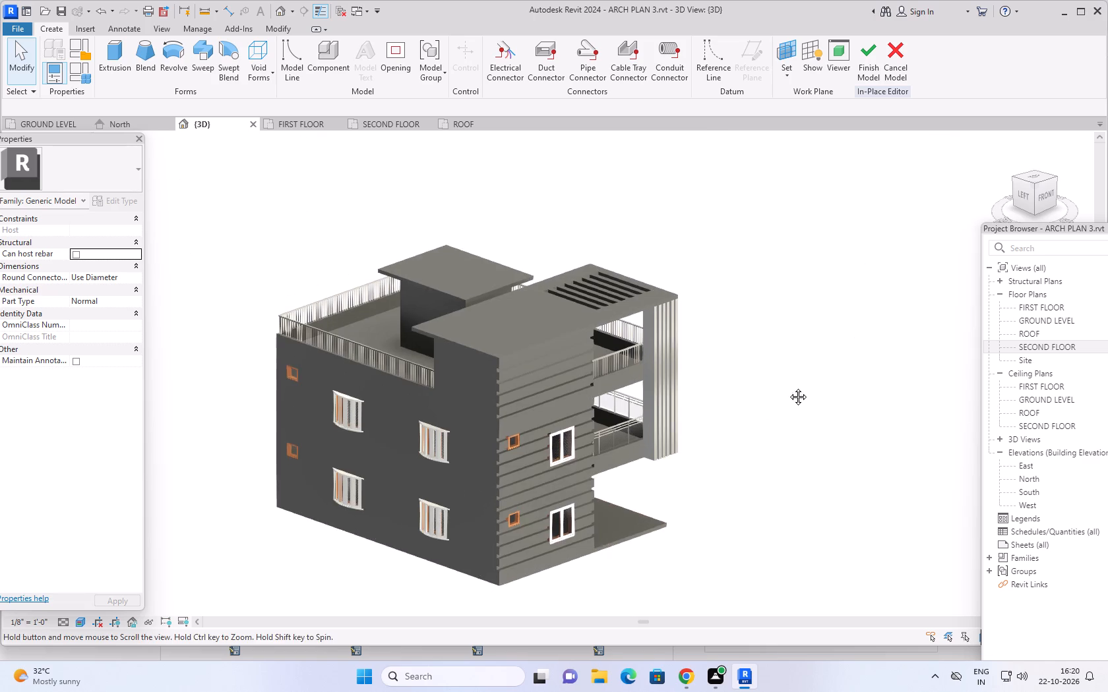
Examine the building from its left-front corner, as a whole and close up on the grooved front wall and its windows.
{"action": "middle_click_drag", "start_coordinate": [788, 387], "coordinate": [795, 380]}
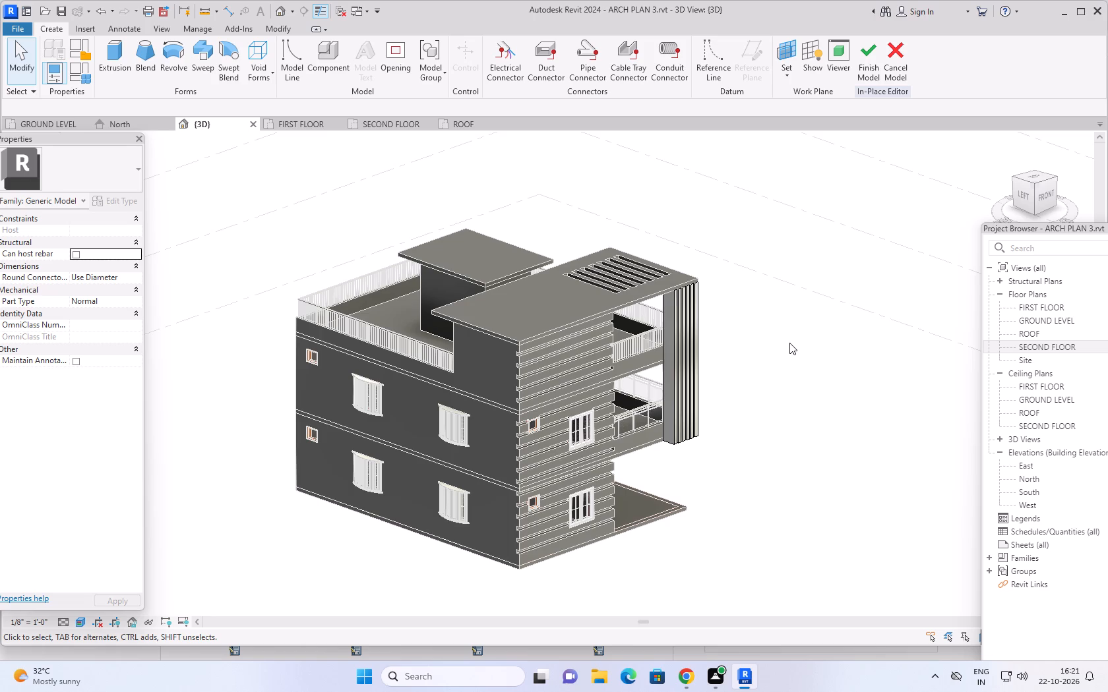
{"action": "scroll", "coordinate": [791, 349], "scroll_direction": "down", "scroll_amount": 1}
{"action": "middle_click_drag", "start_coordinate": [791, 359], "coordinate": [780, 322]}
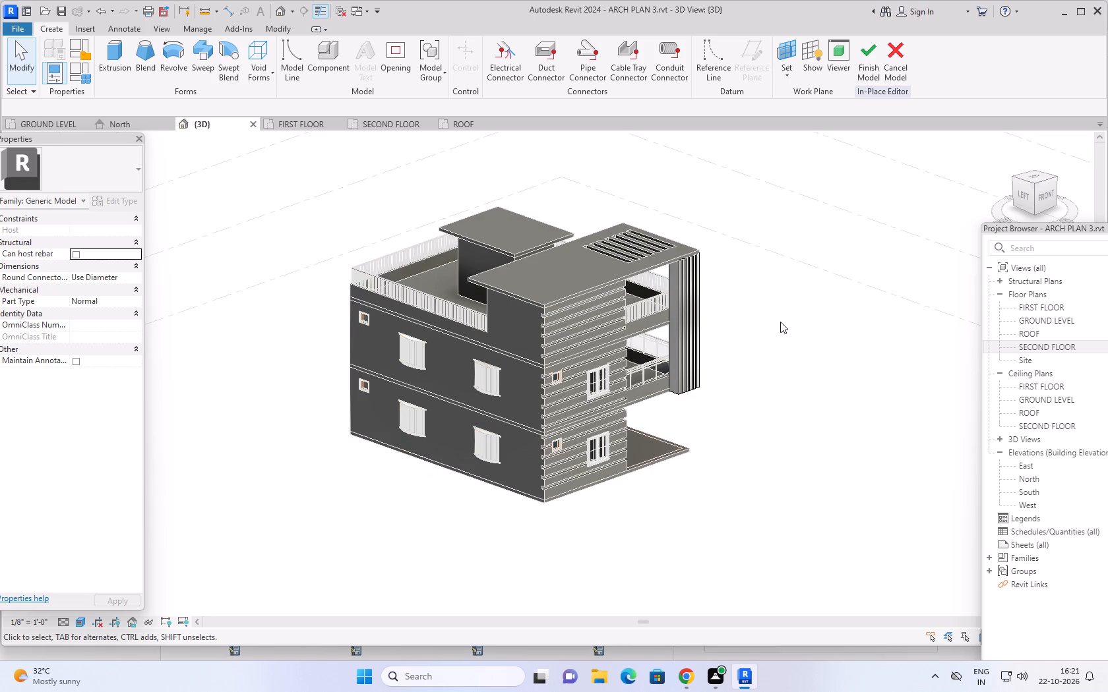
{"action": "middle_click_drag", "start_coordinate": [781, 308], "coordinate": [766, 285]}
{"action": "scroll", "coordinate": [766, 285], "scroll_direction": "up", "scroll_amount": 1}
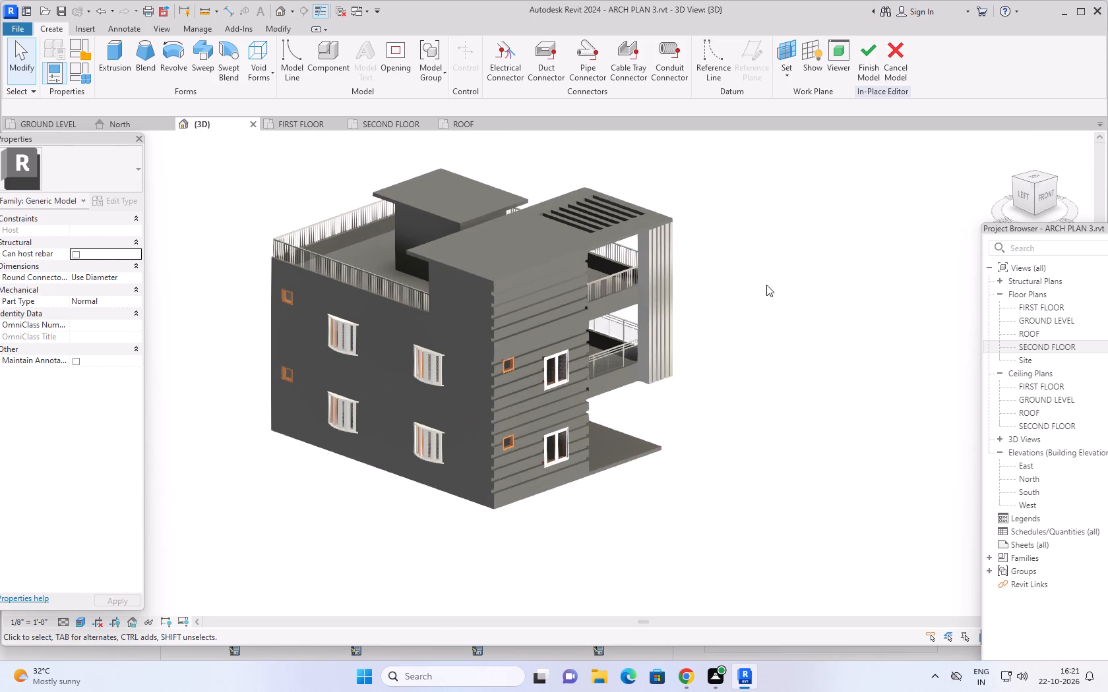
{"action": "middle_click_drag", "start_coordinate": [771, 264], "coordinate": [778, 268]}
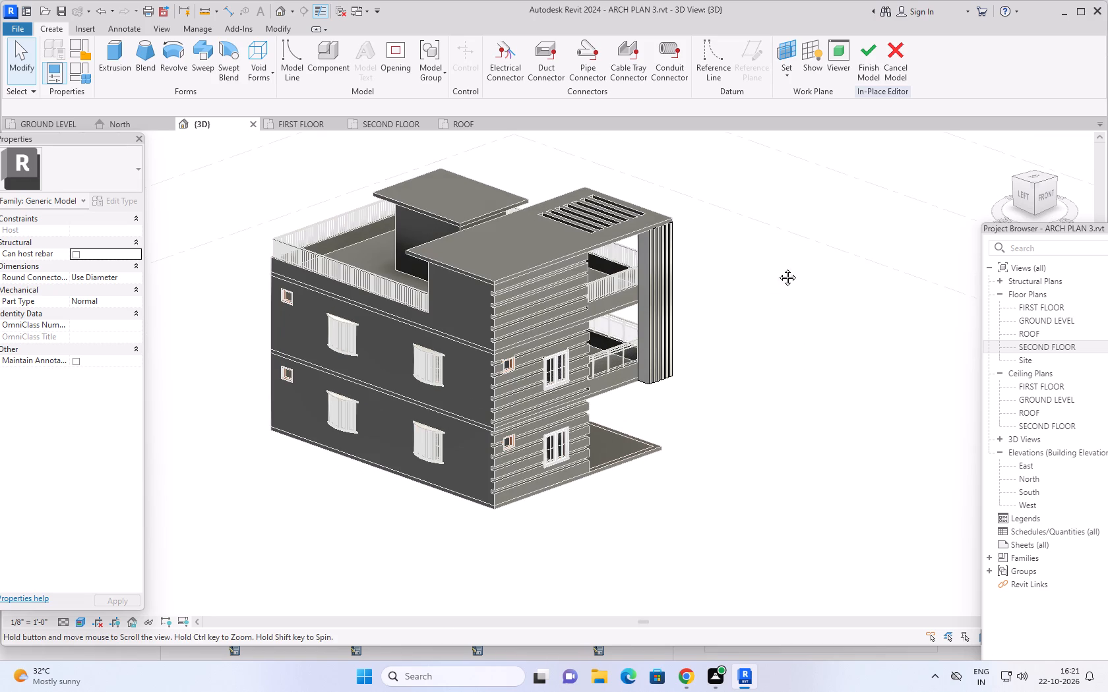
{"action": "middle_click_drag", "start_coordinate": [778, 268], "coordinate": [822, 310]}
{"action": "scroll", "coordinate": [758, 310], "scroll_direction": "up", "scroll_amount": 5}
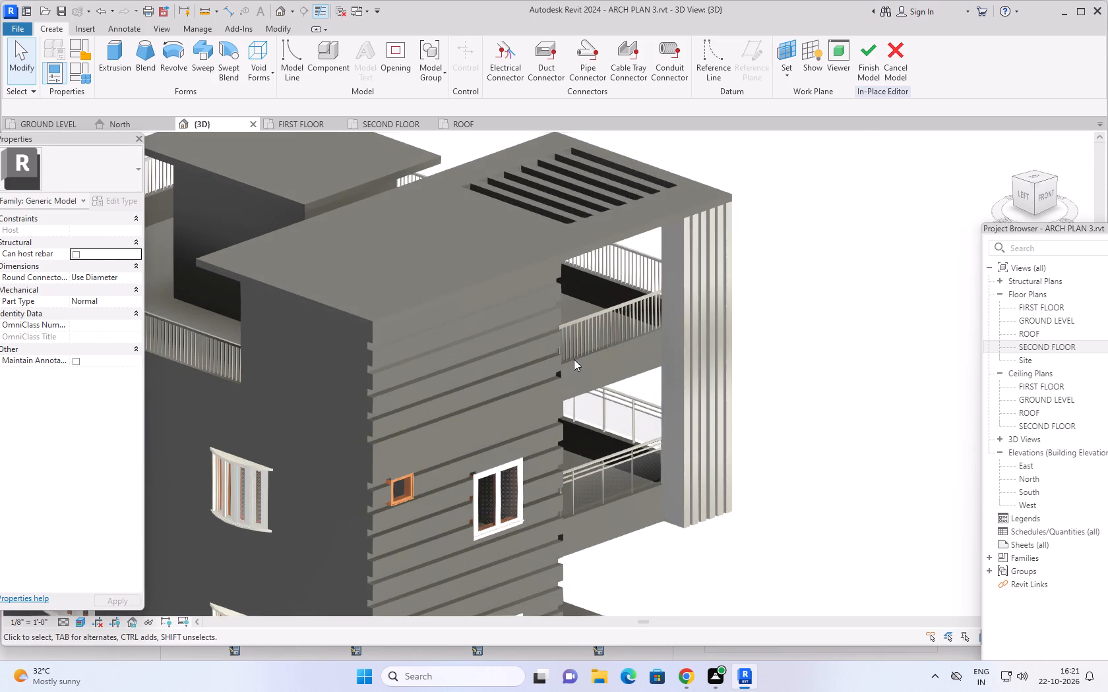
{"action": "scroll", "coordinate": [772, 371], "scroll_direction": "up", "scroll_amount": 1}
{"action": "middle_click_drag", "start_coordinate": [775, 366], "coordinate": [806, 279]}
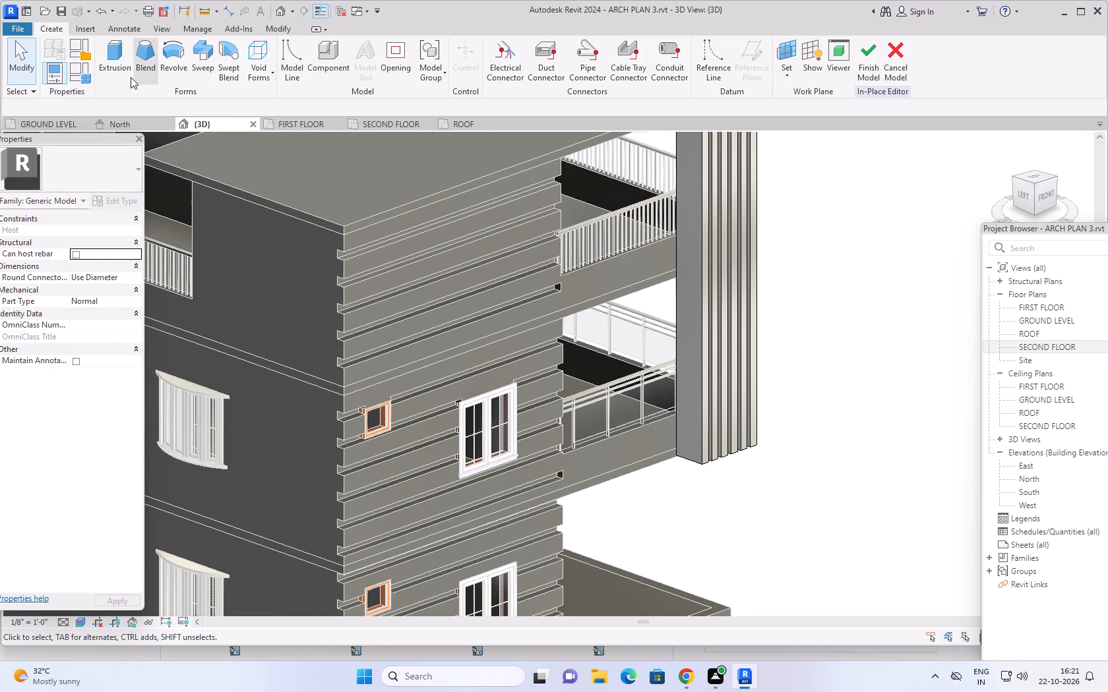
Start an in-place extrusion and pick the face of the grooved front wall as its work plane.
{"action": "left_click", "coordinate": [118, 56]}
{"action": "scroll", "coordinate": [552, 129], "scroll_direction": "down", "scroll_amount": 2}
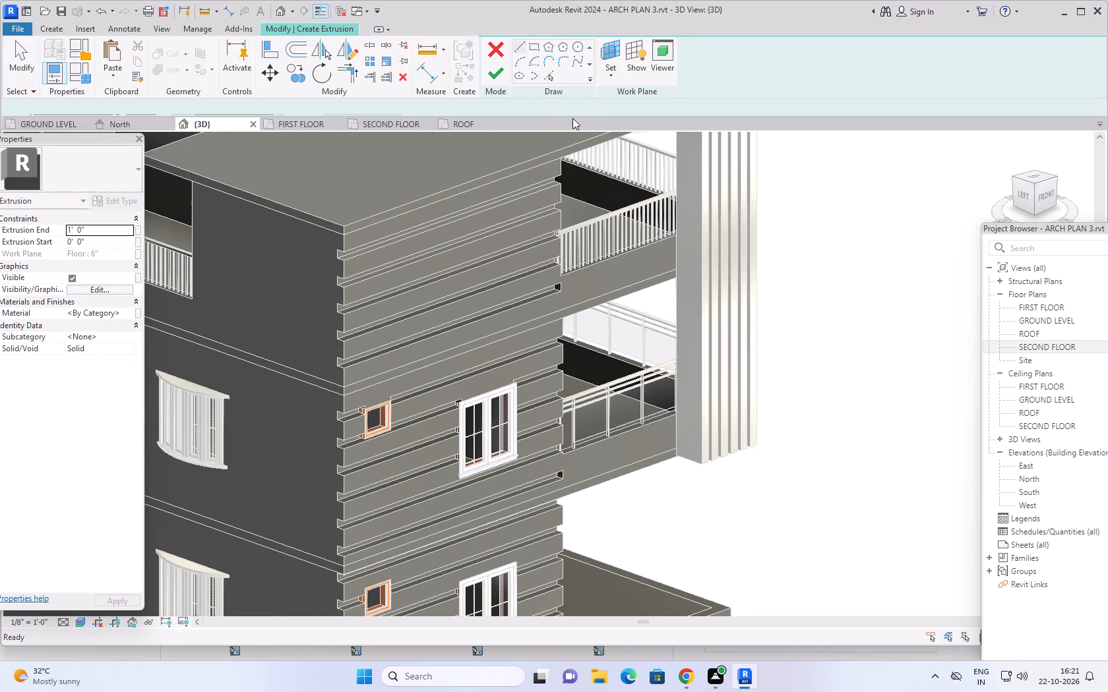
{"action": "scroll", "coordinate": [796, 352], "scroll_direction": "down", "scroll_amount": 2}
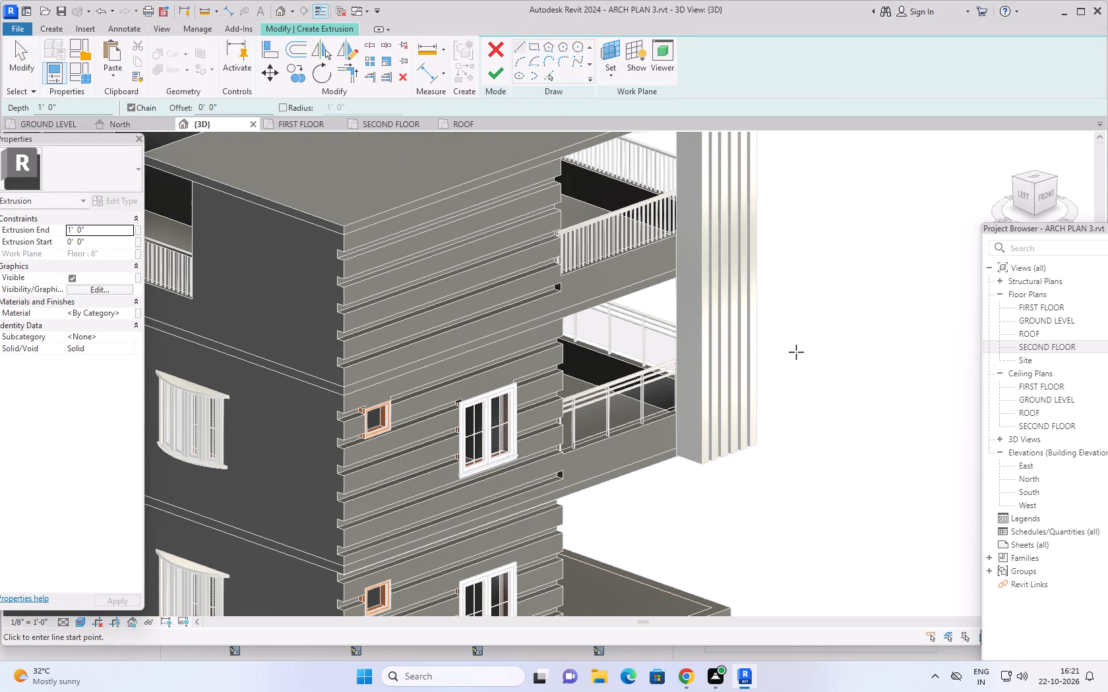
{"action": "scroll", "coordinate": [807, 328], "scroll_direction": "down", "scroll_amount": 2}
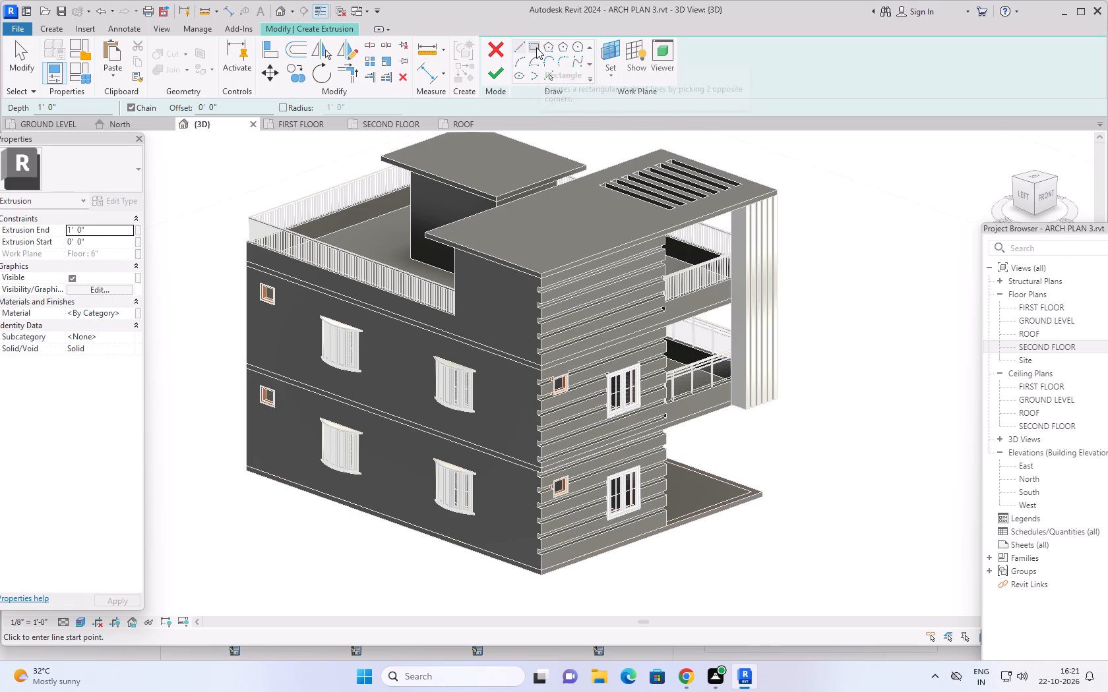
{"action": "left_click", "coordinate": [609, 72]}
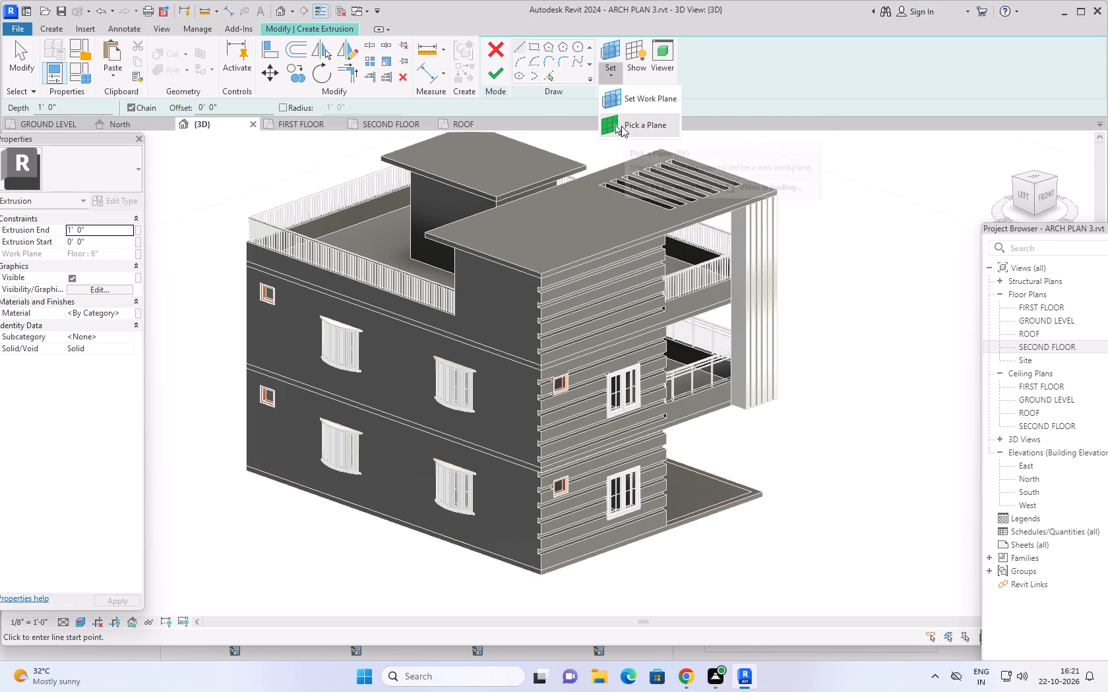
{"action": "left_click", "coordinate": [621, 126]}
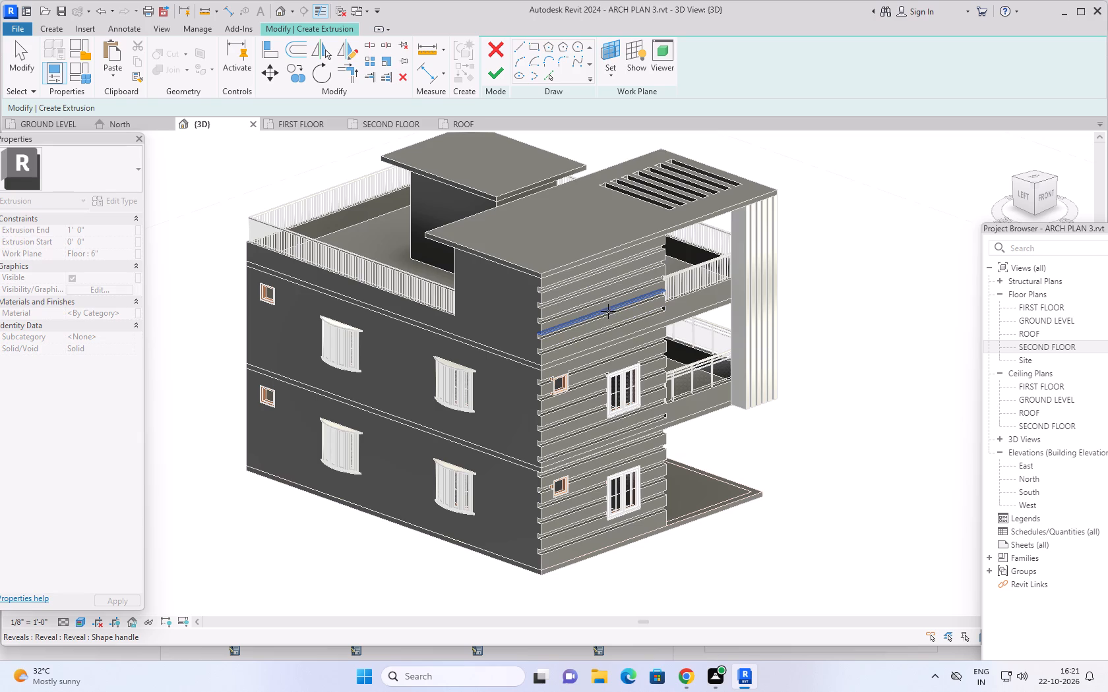
{"action": "scroll", "coordinate": [605, 308], "scroll_direction": "up", "scroll_amount": 6}
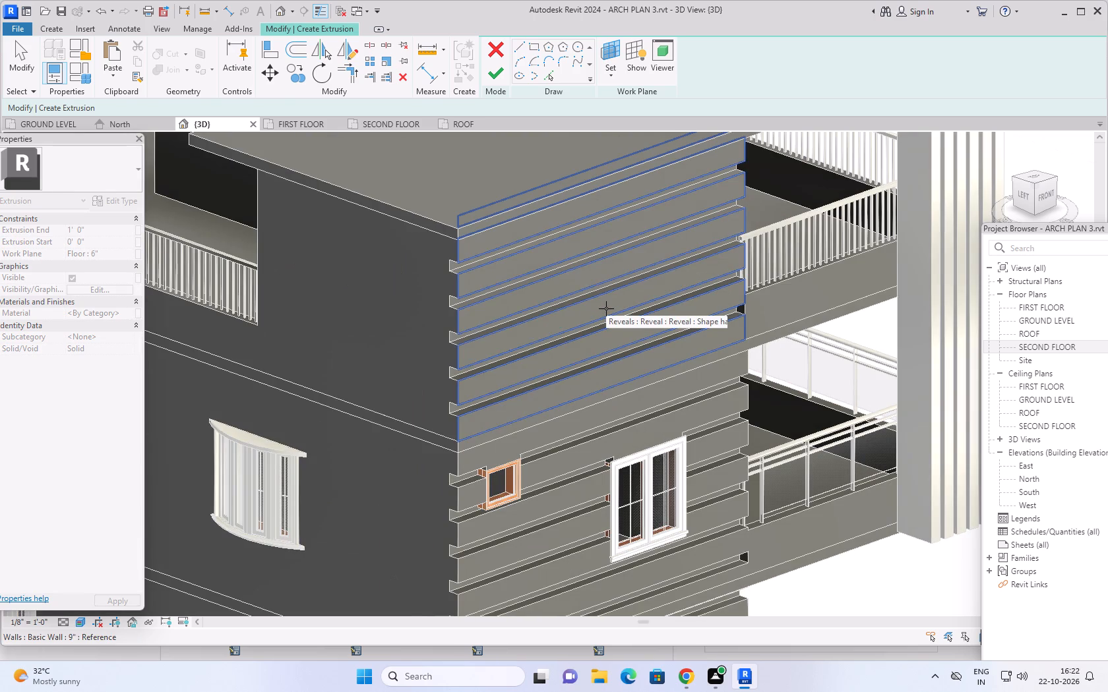
{"action": "left_click", "coordinate": [606, 308]}
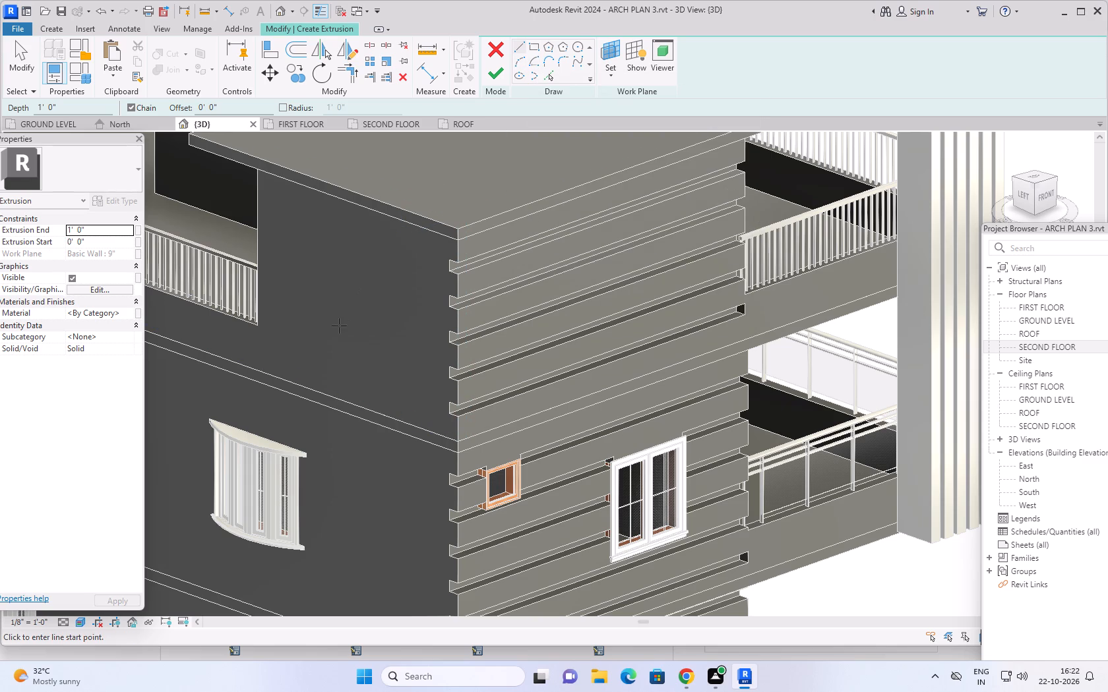
Sketch a rectangle about 5' wide and 27' 4" tall on the front wall, enclosing both stacked double windows.
{"action": "middle_click_drag", "start_coordinate": [334, 326], "coordinate": [277, 297], "text": "shift"}
{"action": "scroll", "coordinate": [333, 326], "scroll_direction": "up", "scroll_amount": 1, "text": "shift"}
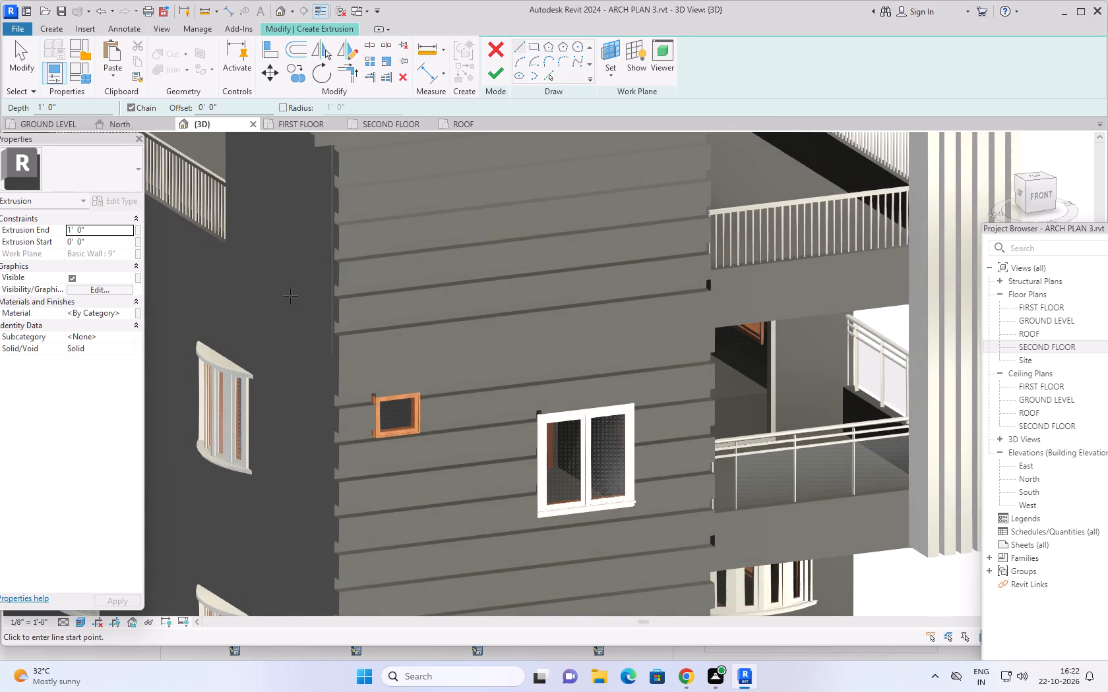
{"action": "scroll", "coordinate": [392, 288], "scroll_direction": "down", "scroll_amount": 2}
{"action": "scroll", "coordinate": [459, 287], "scroll_direction": "down", "scroll_amount": 2}
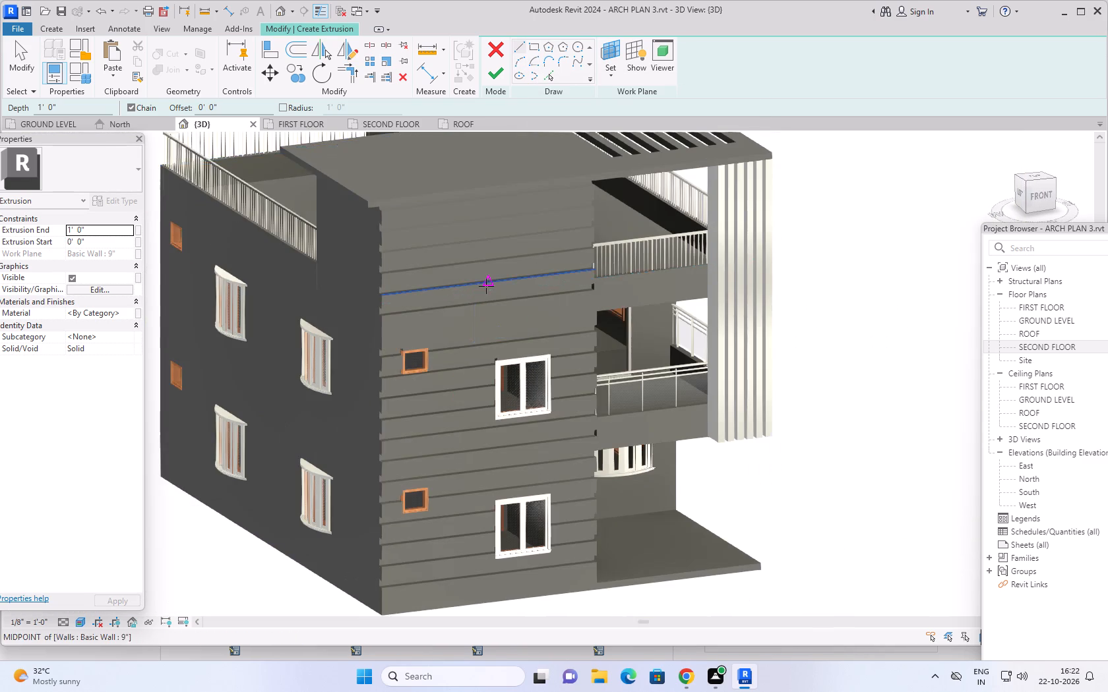
{"action": "scroll", "coordinate": [598, 317], "scroll_direction": "down", "scroll_amount": 1}
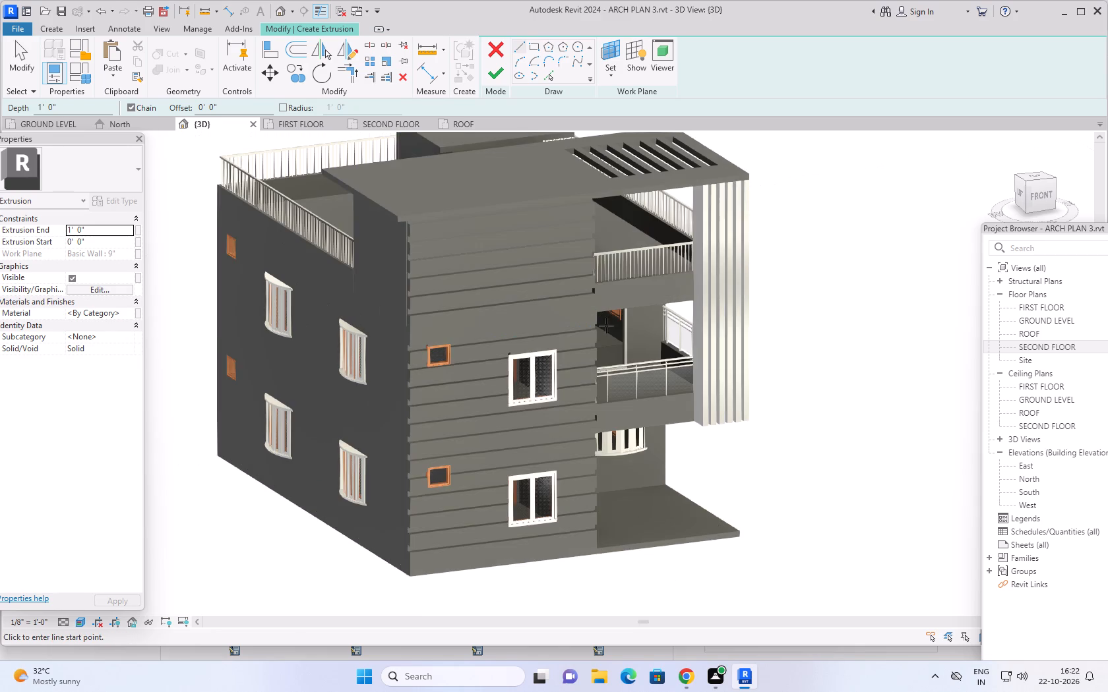
{"action": "middle_click_drag", "start_coordinate": [810, 320], "coordinate": [807, 320]}
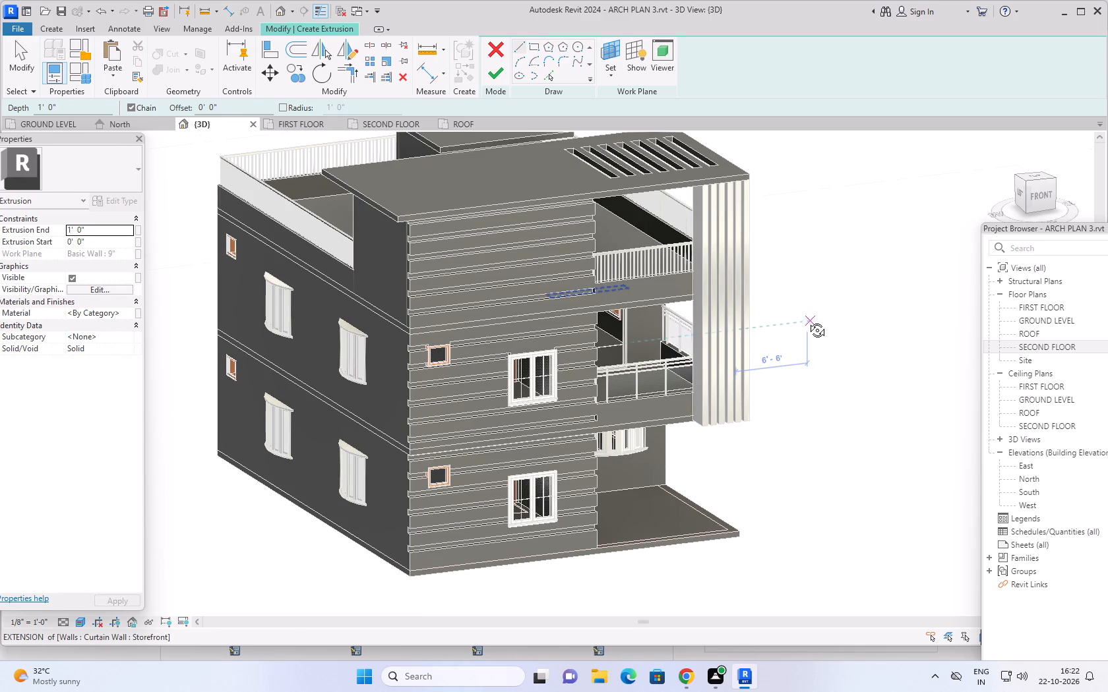
{"action": "middle_click_drag", "start_coordinate": [807, 320], "coordinate": [732, 292]}
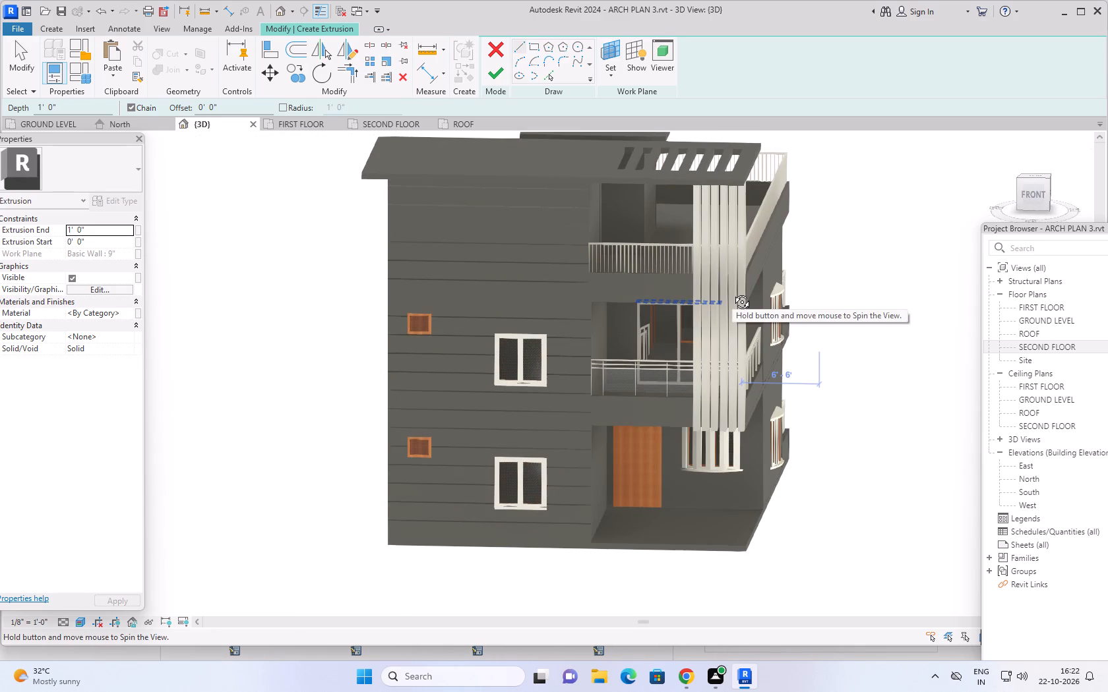
{"action": "middle_click_drag", "start_coordinate": [732, 292], "coordinate": [744, 283]}
{"action": "scroll", "coordinate": [744, 283], "scroll_direction": "up", "scroll_amount": 1}
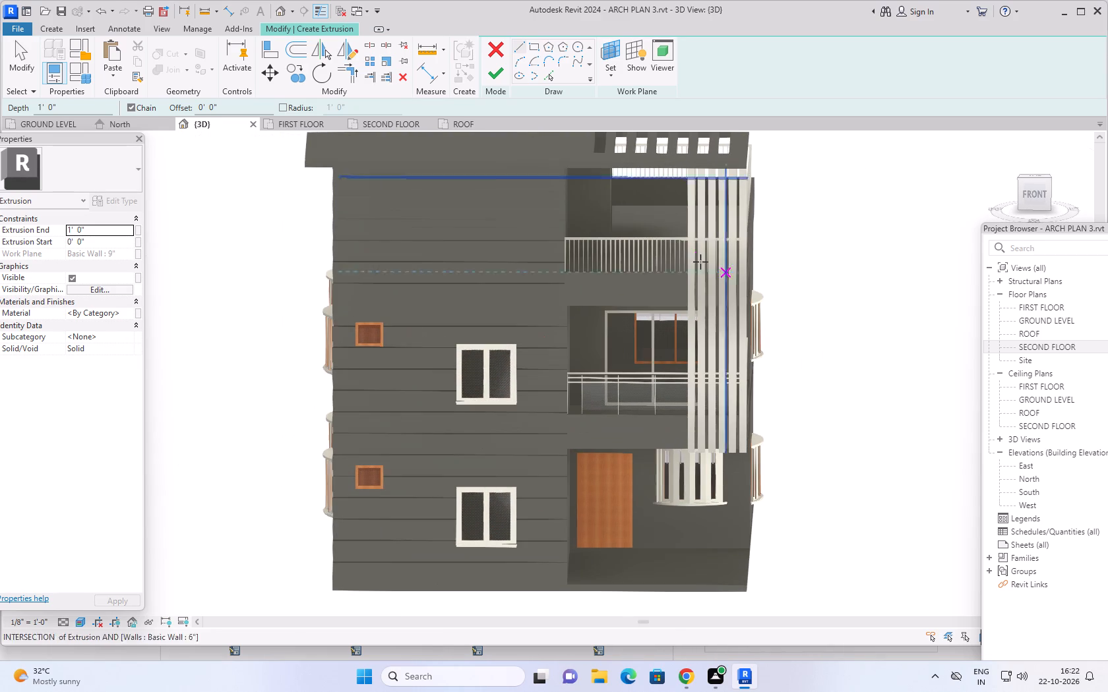
{"action": "left_click", "coordinate": [534, 45]}
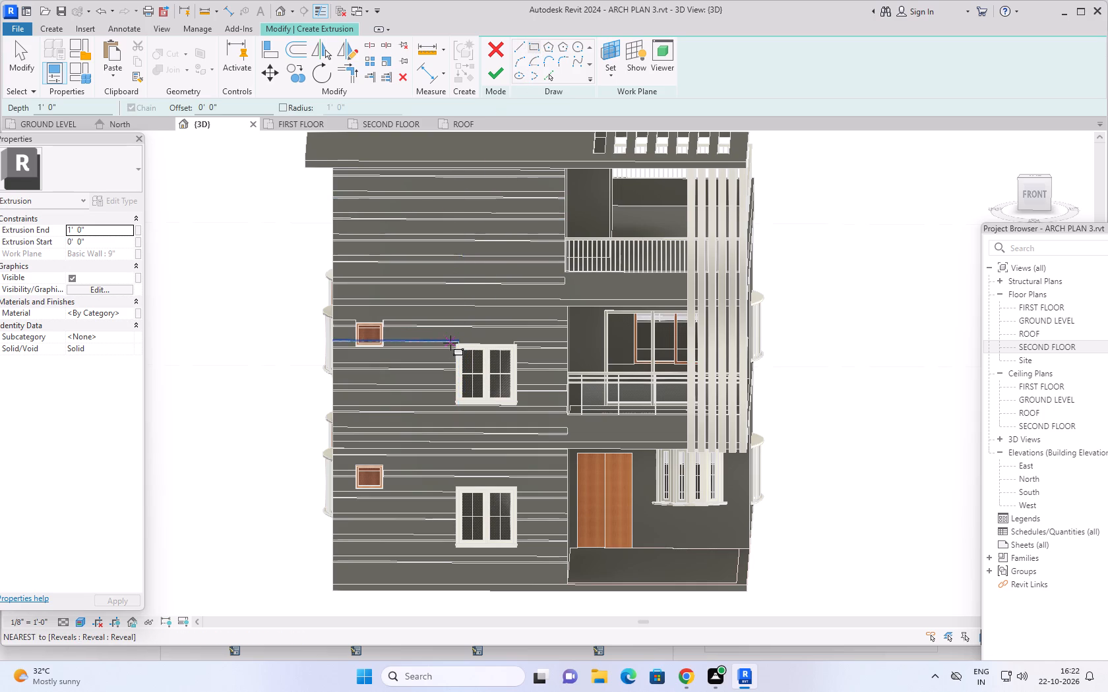
{"action": "scroll", "coordinate": [450, 343], "scroll_direction": "up", "scroll_amount": 5}
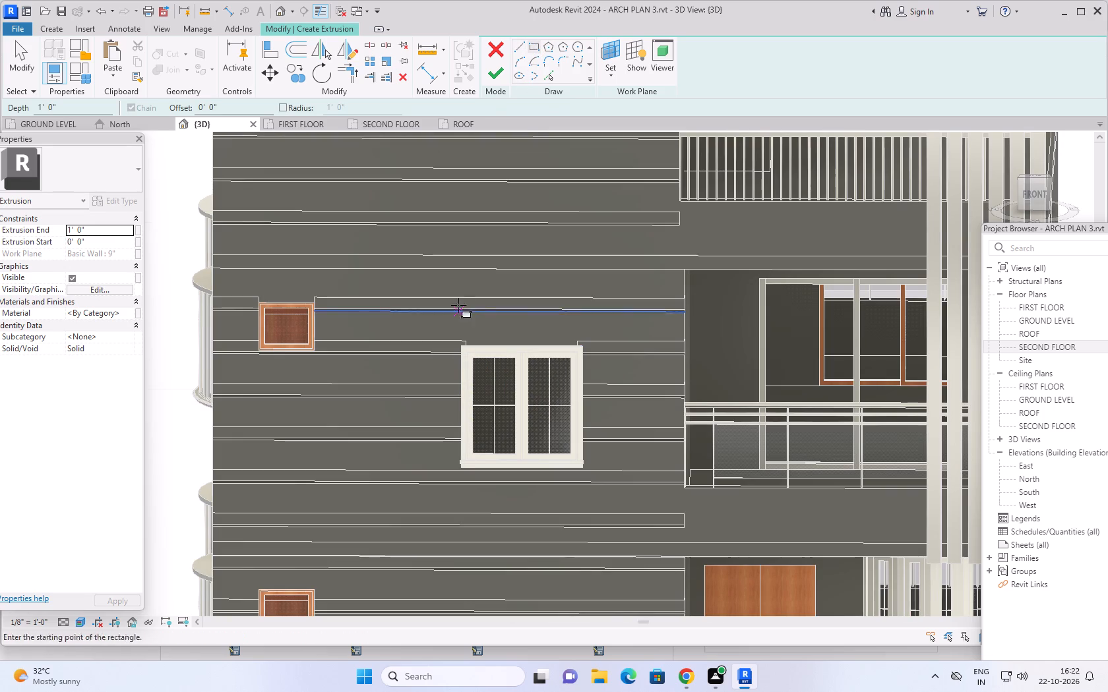
{"action": "scroll", "coordinate": [462, 188], "scroll_direction": "down", "scroll_amount": 2}
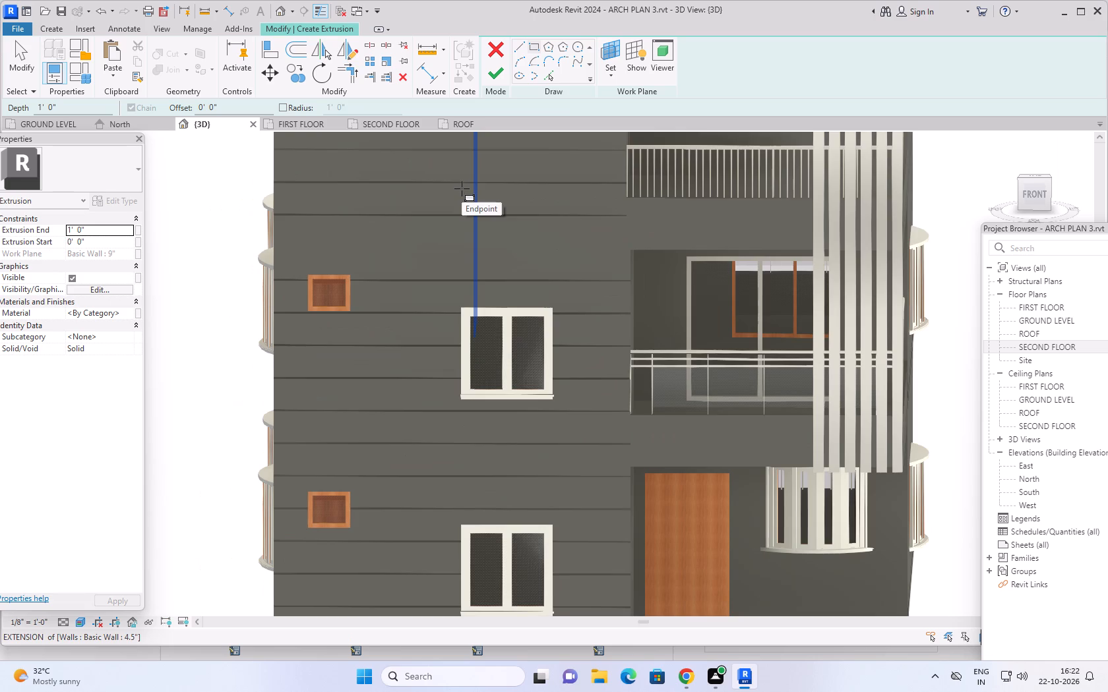
{"action": "middle_click_drag", "start_coordinate": [462, 188], "coordinate": [462, 362]}
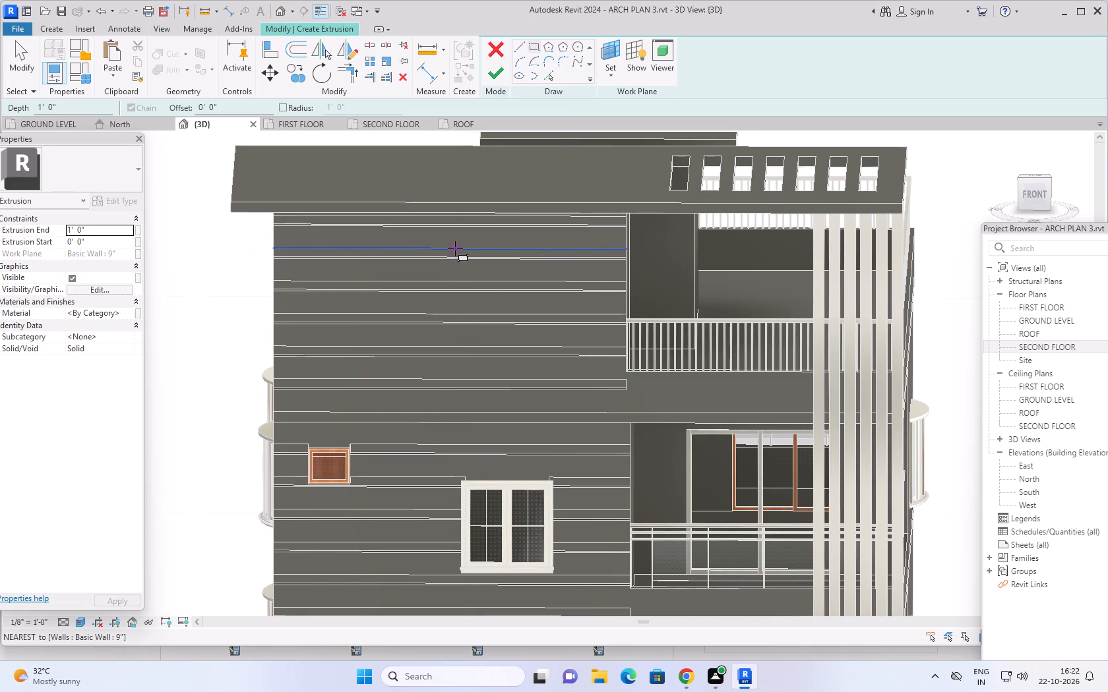
{"action": "left_click", "coordinate": [455, 248]}
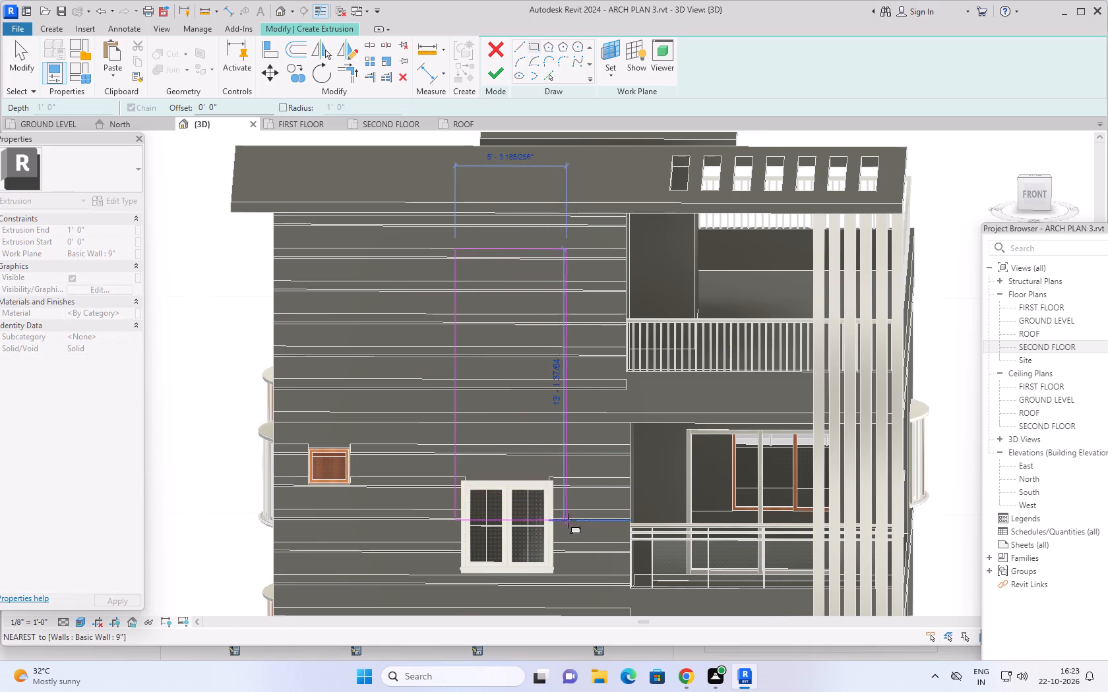
{"action": "scroll", "coordinate": [577, 553], "scroll_direction": "down", "scroll_amount": 4}
{"action": "middle_click_drag", "start_coordinate": [575, 563], "coordinate": [580, 384]}
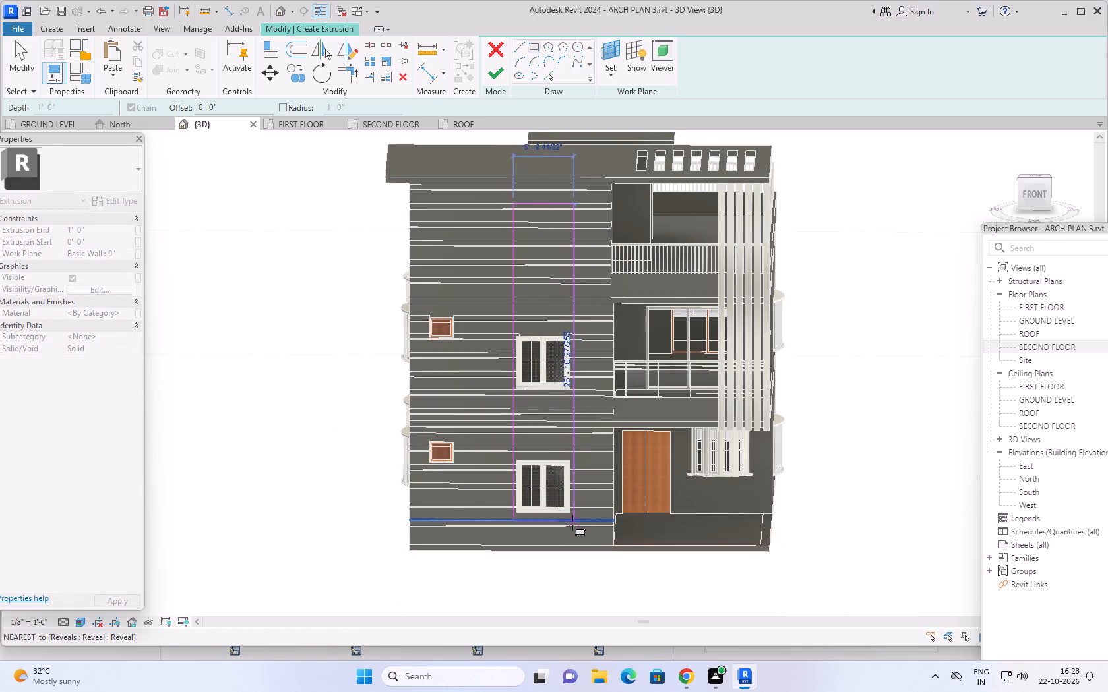
{"action": "scroll", "coordinate": [572, 523], "scroll_direction": "up", "scroll_amount": 6}
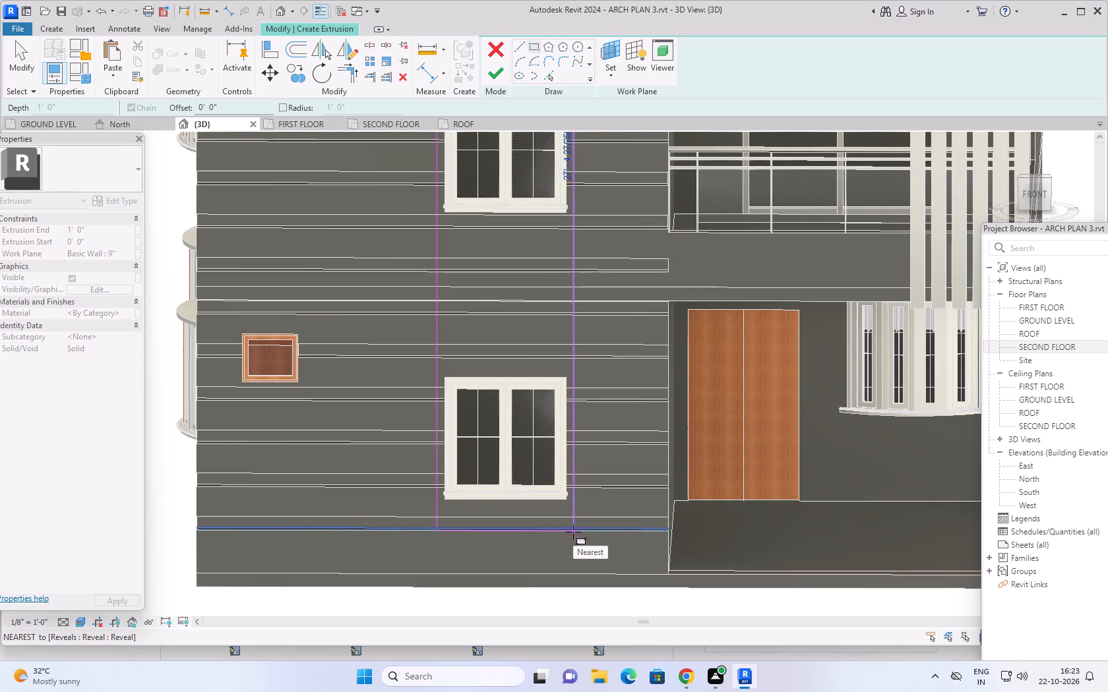
{"action": "left_click", "coordinate": [573, 532]}
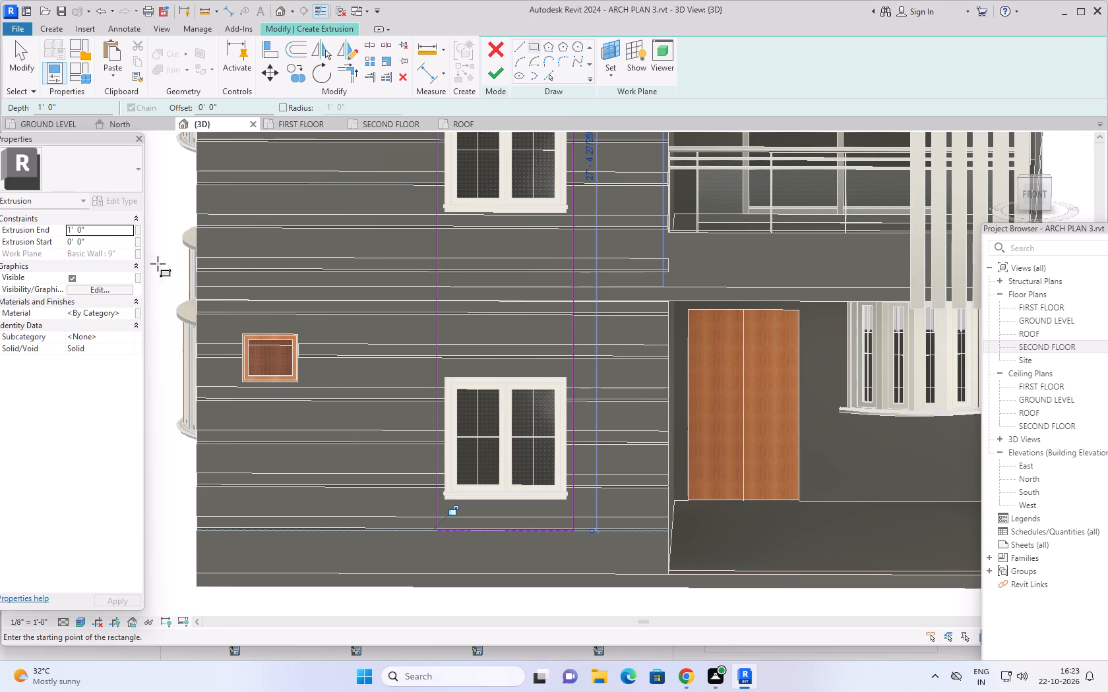
Set the extrusion end of the rectangle around the front windows to 4' and end rectangle drawing.
{"action": "left_click", "coordinate": [117, 233]}
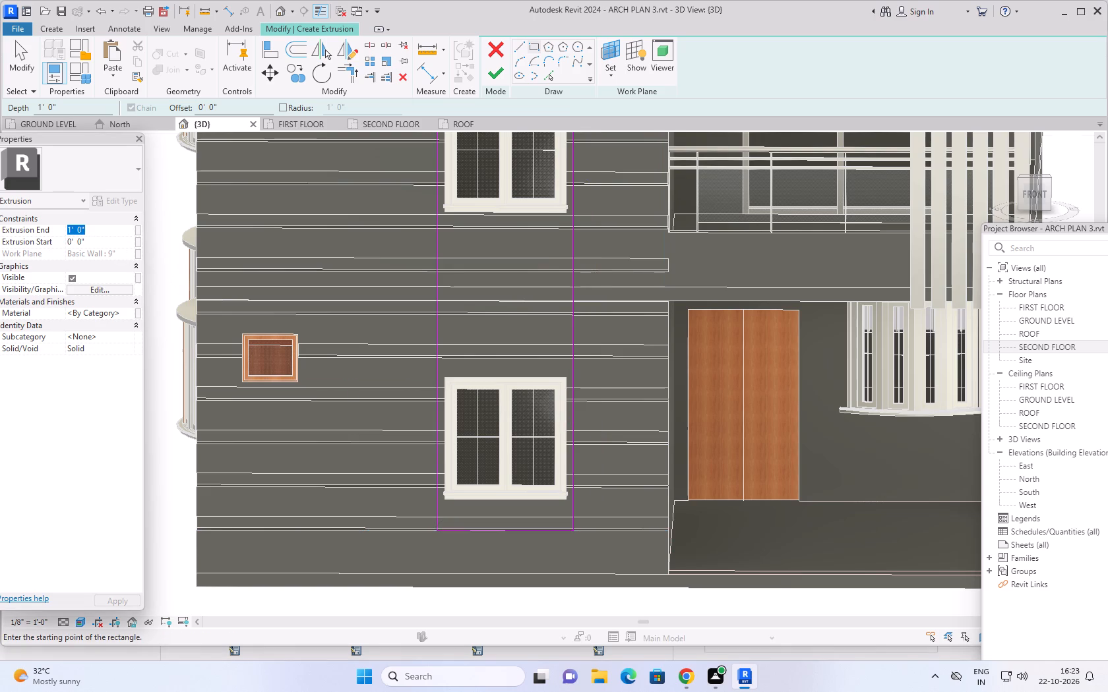
{"action": "type", "text": "4'"}
{"action": "key", "text": "Return"}
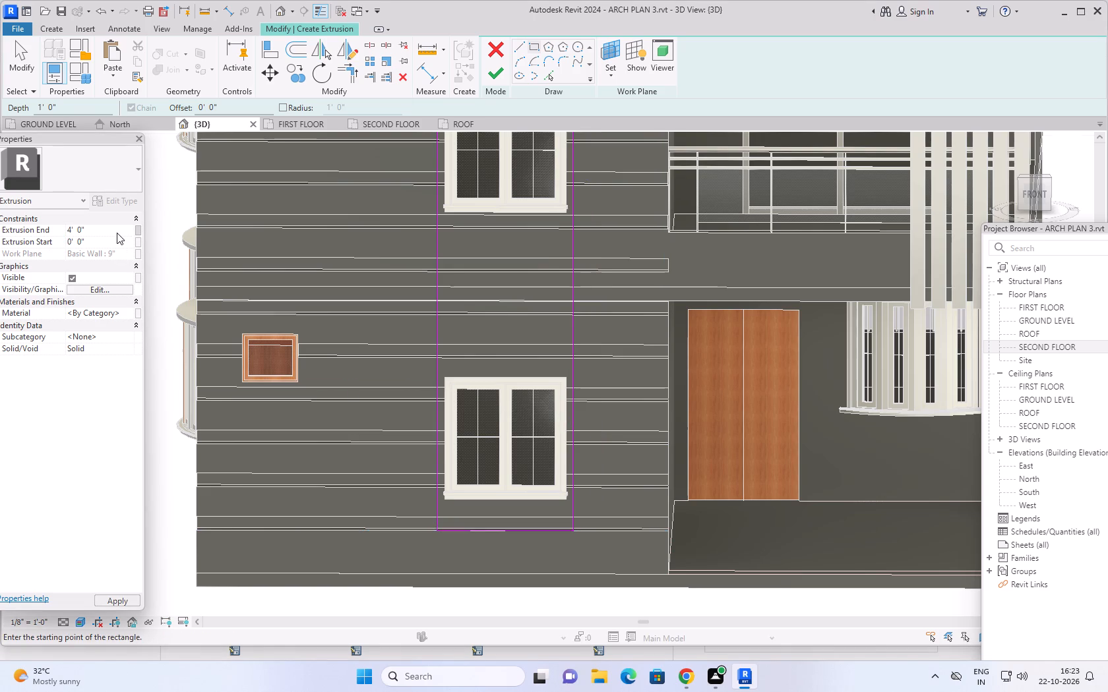
{"action": "scroll", "coordinate": [324, 313], "scroll_direction": "down", "scroll_amount": 4}
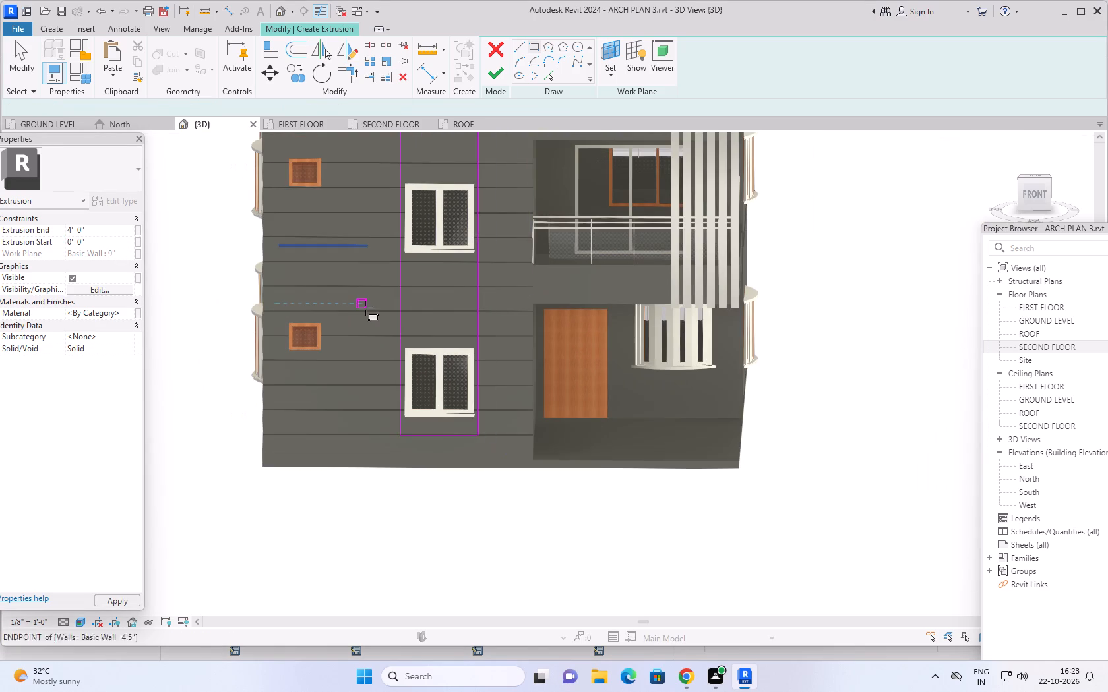
{"action": "scroll", "coordinate": [367, 309], "scroll_direction": "down", "scroll_amount": 1}
{"action": "scroll", "coordinate": [387, 496], "scroll_direction": "down", "scroll_amount": 1}
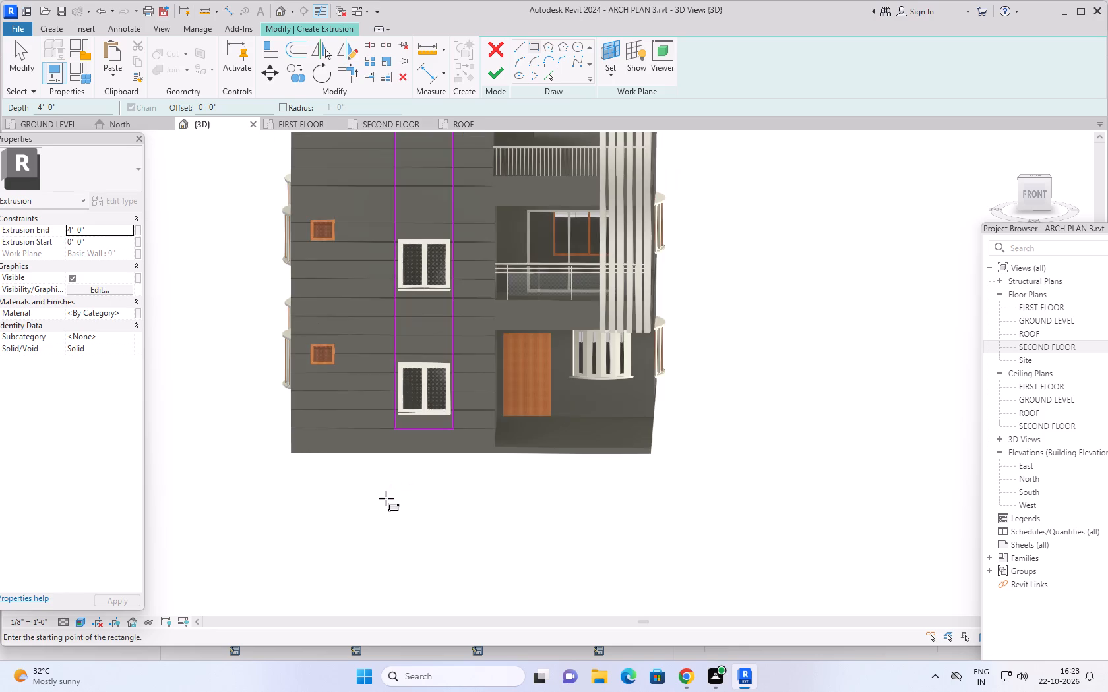
{"action": "scroll", "coordinate": [383, 488], "scroll_direction": "down", "scroll_amount": 2}
{"action": "middle_click_drag", "start_coordinate": [389, 480], "coordinate": [410, 518]}
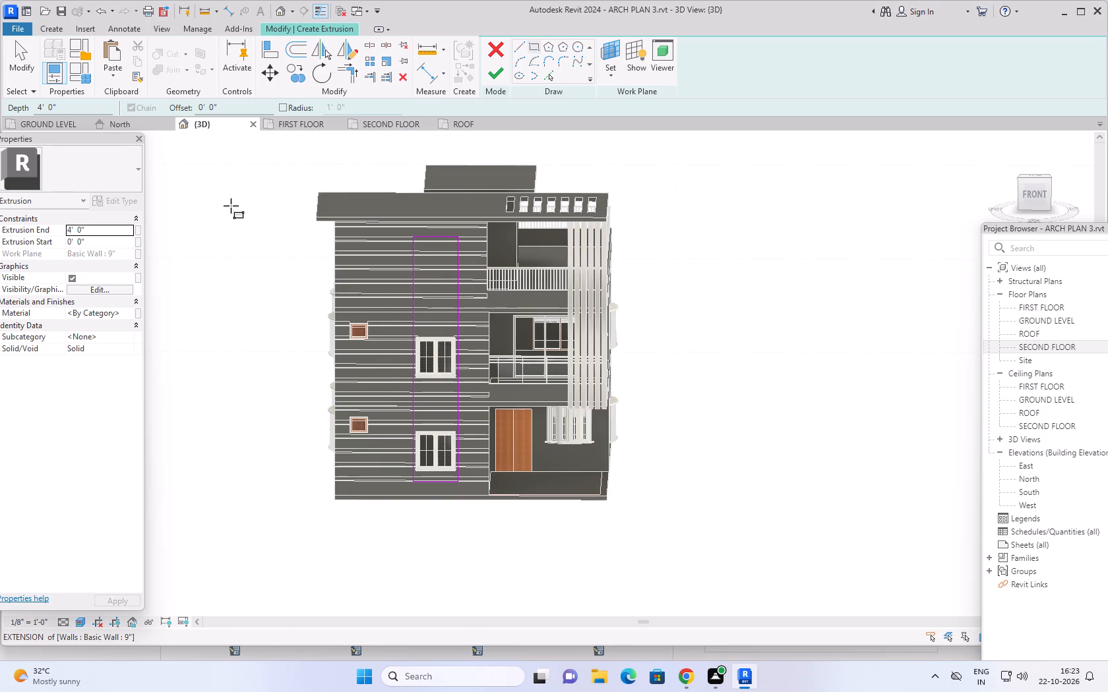
{"action": "key", "text": "Escape"}
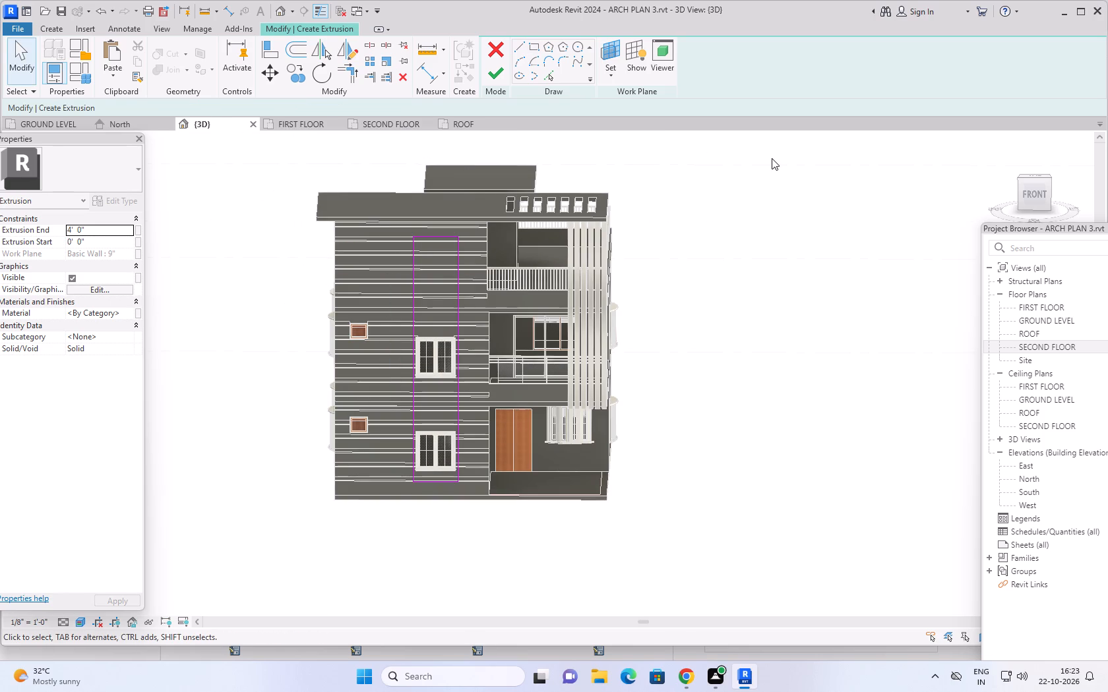
{"action": "middle_click_drag", "start_coordinate": [727, 231], "coordinate": [749, 262]}
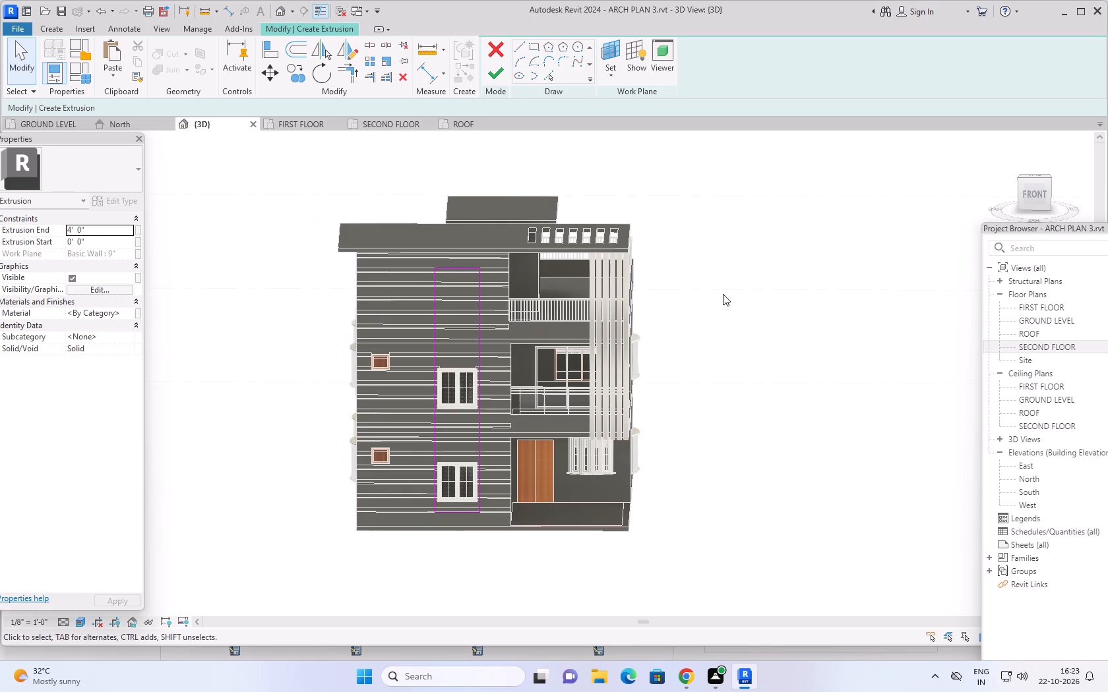
{"action": "middle_click_drag", "start_coordinate": [721, 294], "coordinate": [763, 308]}
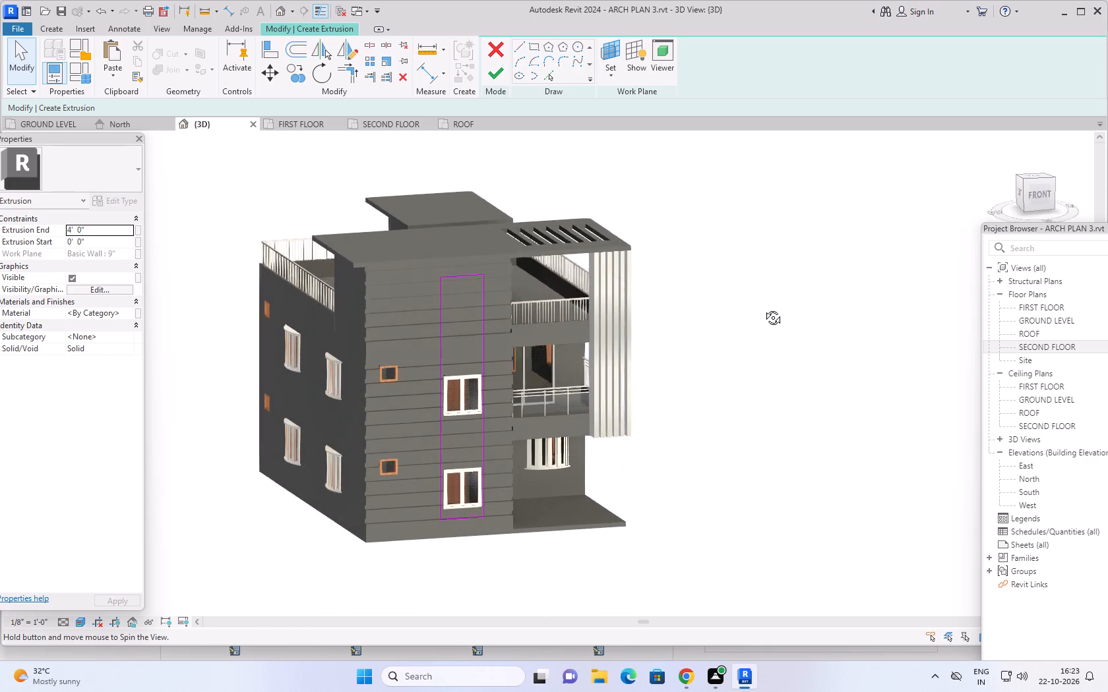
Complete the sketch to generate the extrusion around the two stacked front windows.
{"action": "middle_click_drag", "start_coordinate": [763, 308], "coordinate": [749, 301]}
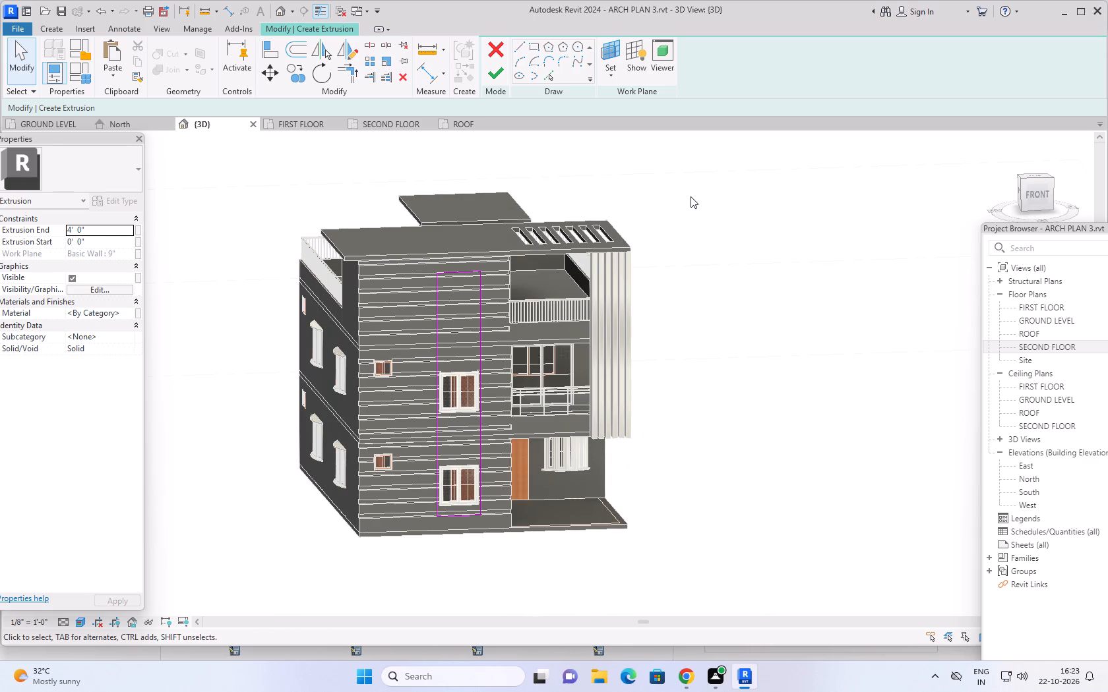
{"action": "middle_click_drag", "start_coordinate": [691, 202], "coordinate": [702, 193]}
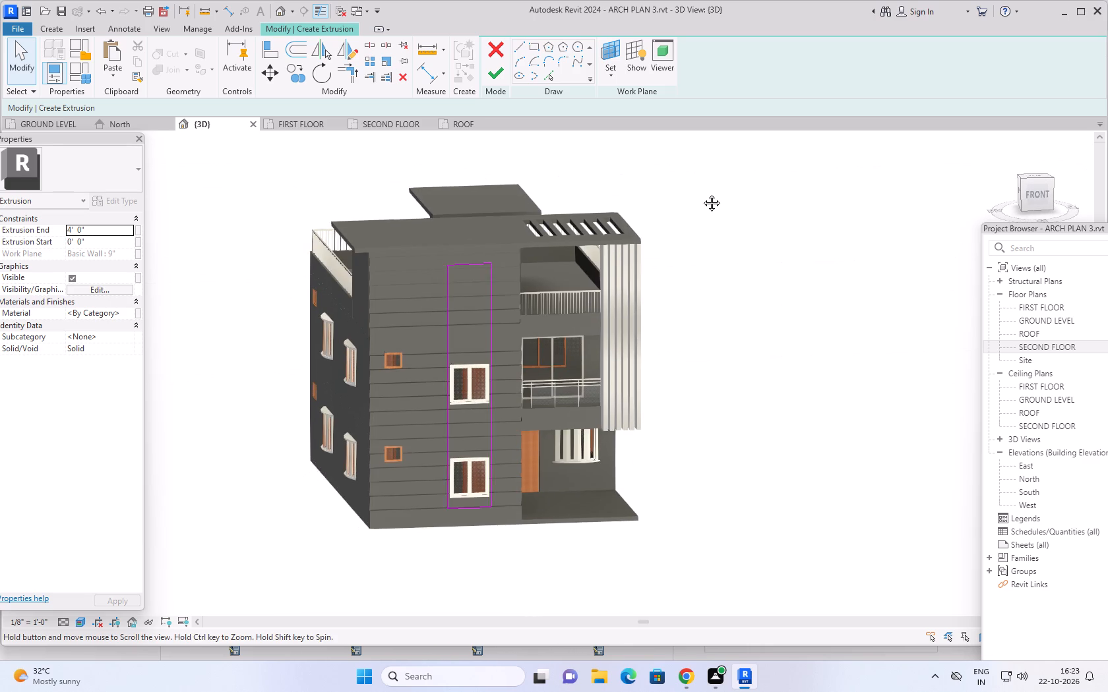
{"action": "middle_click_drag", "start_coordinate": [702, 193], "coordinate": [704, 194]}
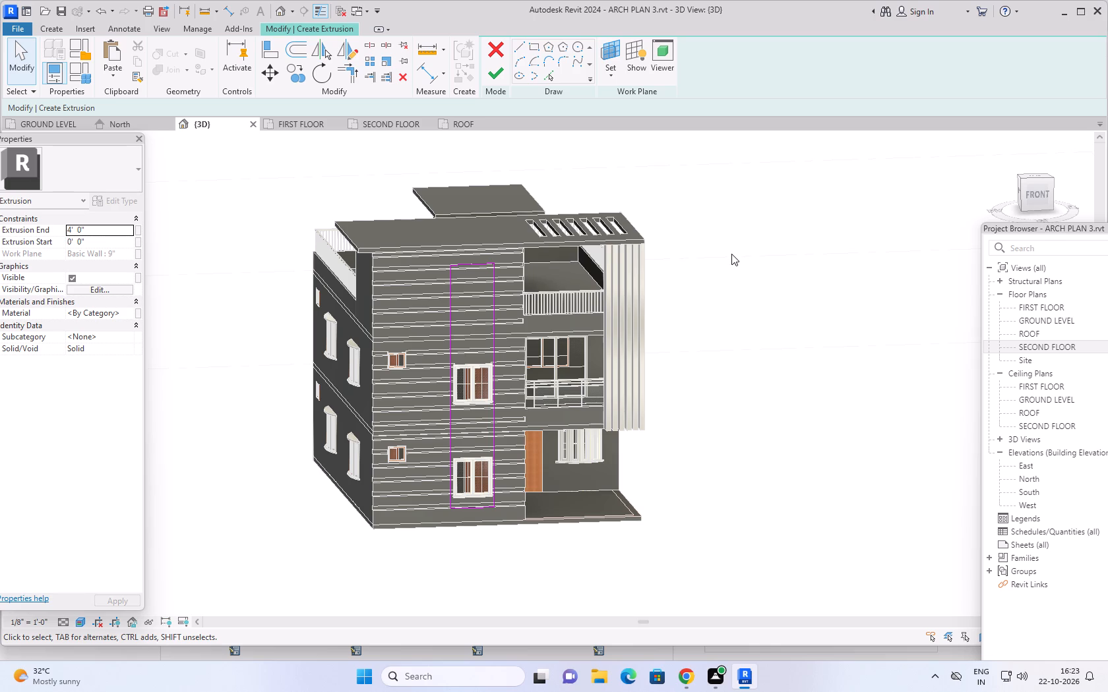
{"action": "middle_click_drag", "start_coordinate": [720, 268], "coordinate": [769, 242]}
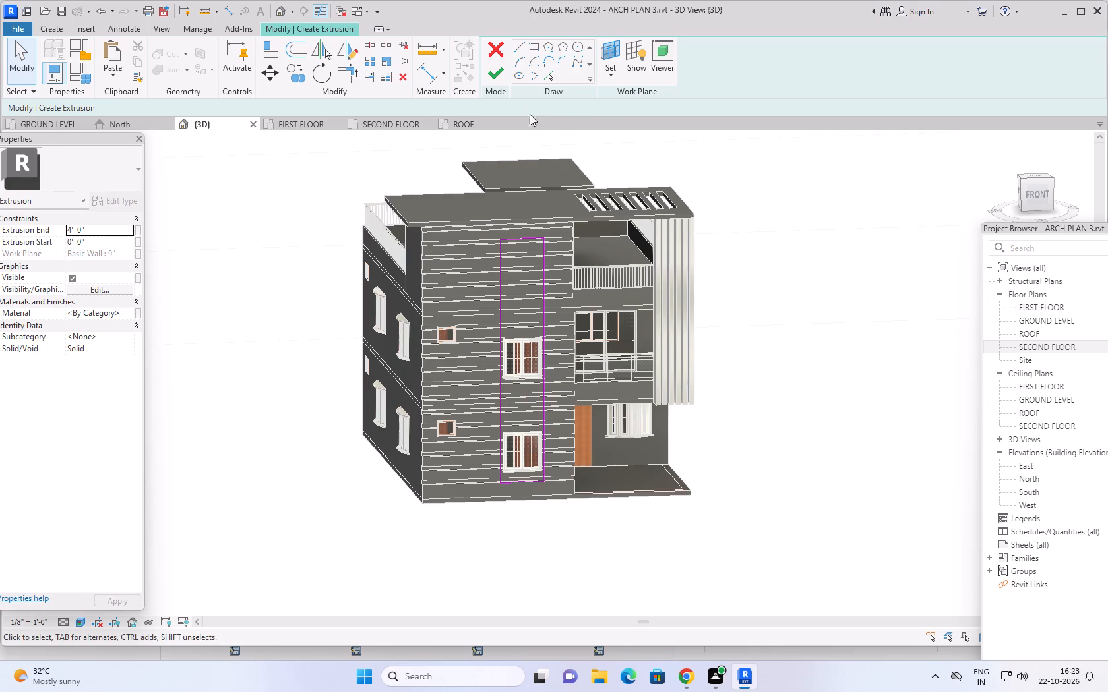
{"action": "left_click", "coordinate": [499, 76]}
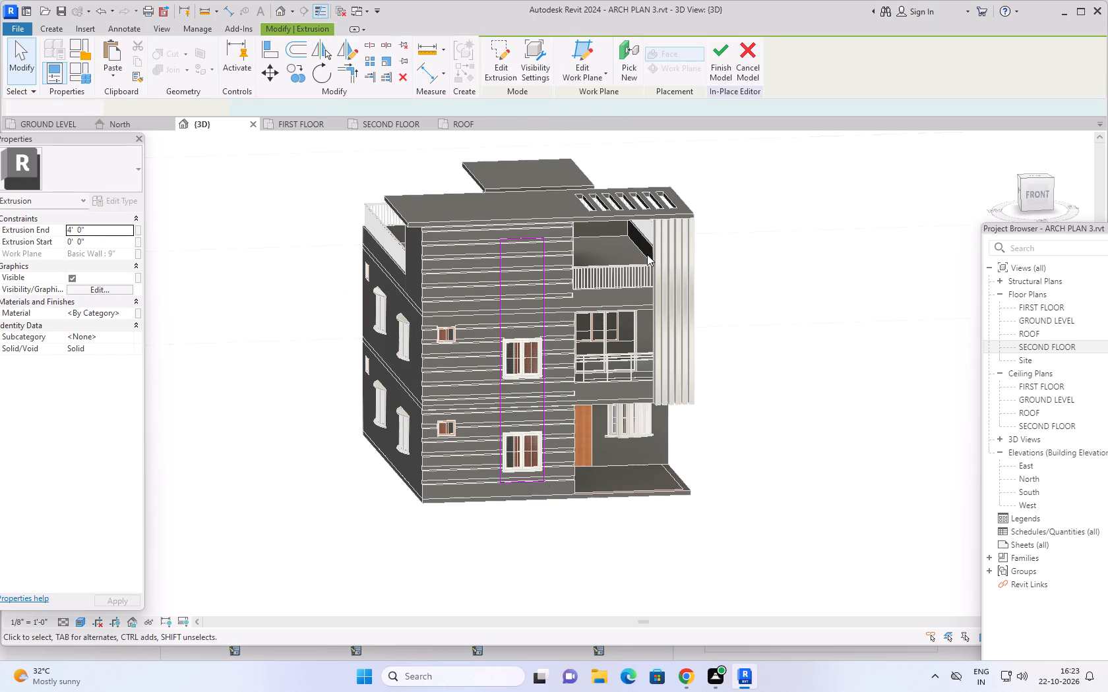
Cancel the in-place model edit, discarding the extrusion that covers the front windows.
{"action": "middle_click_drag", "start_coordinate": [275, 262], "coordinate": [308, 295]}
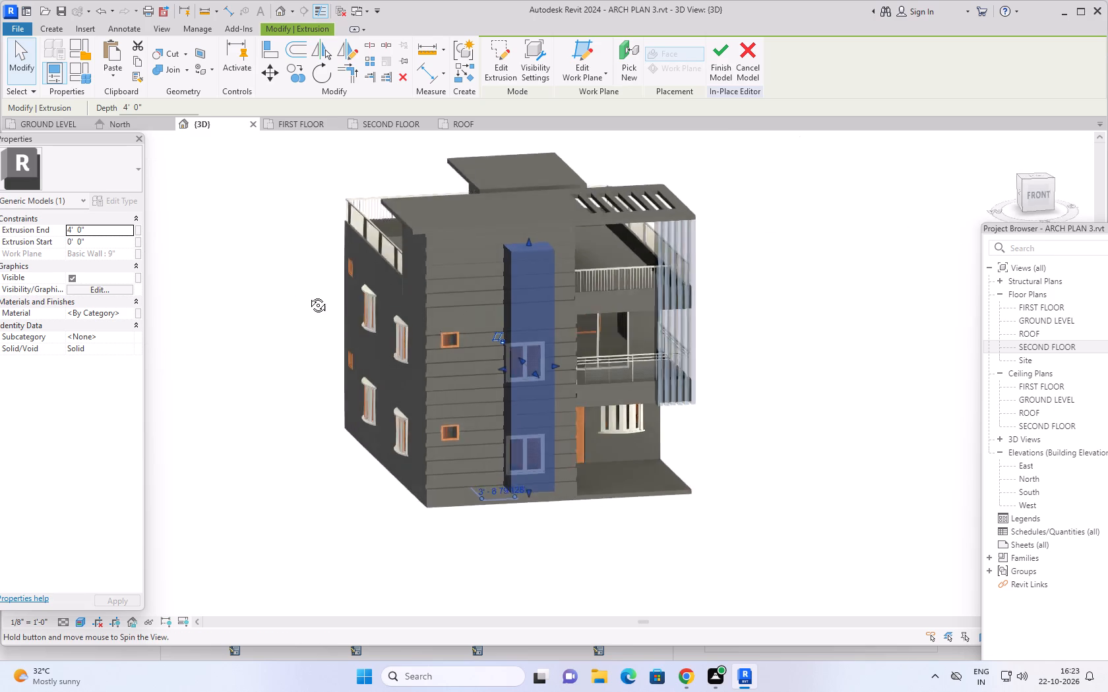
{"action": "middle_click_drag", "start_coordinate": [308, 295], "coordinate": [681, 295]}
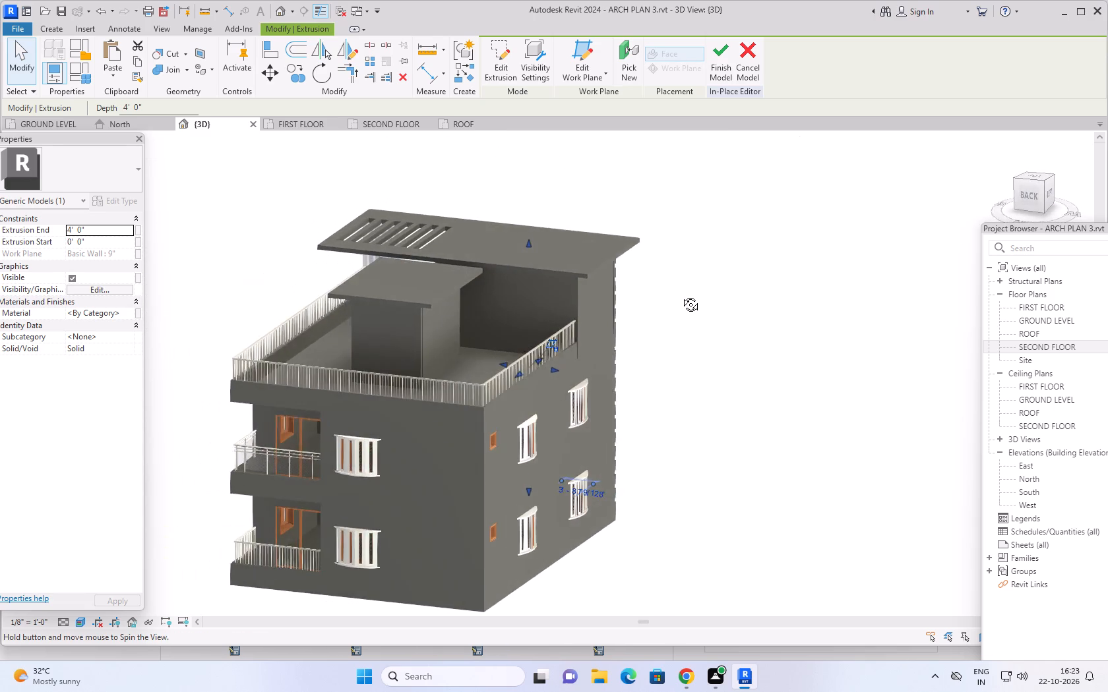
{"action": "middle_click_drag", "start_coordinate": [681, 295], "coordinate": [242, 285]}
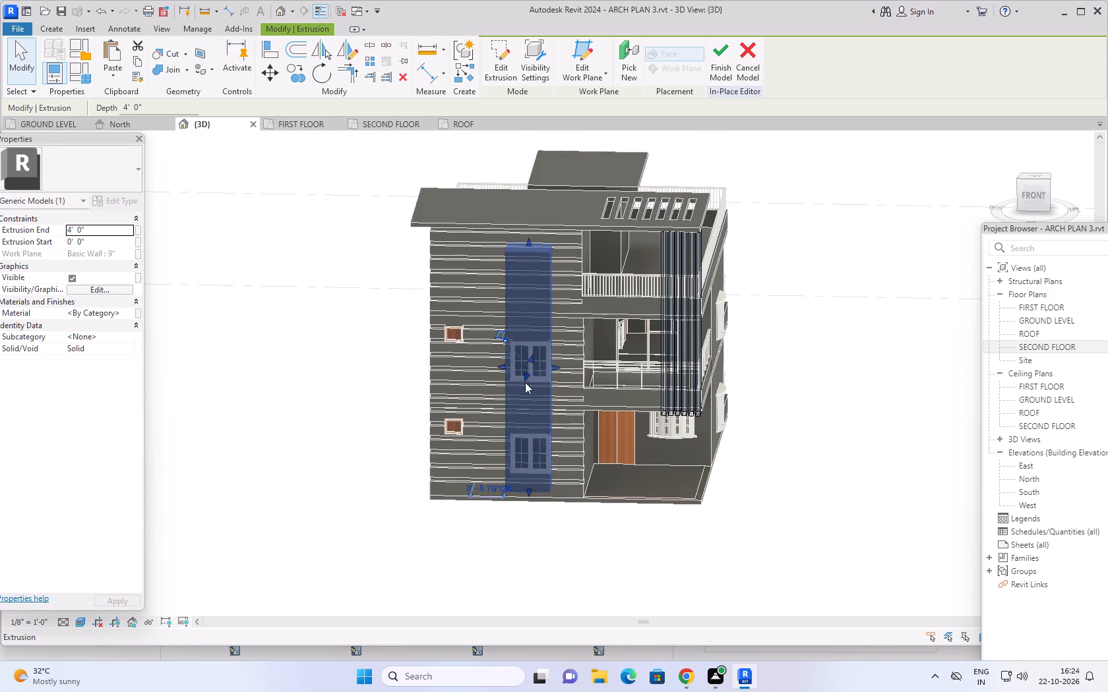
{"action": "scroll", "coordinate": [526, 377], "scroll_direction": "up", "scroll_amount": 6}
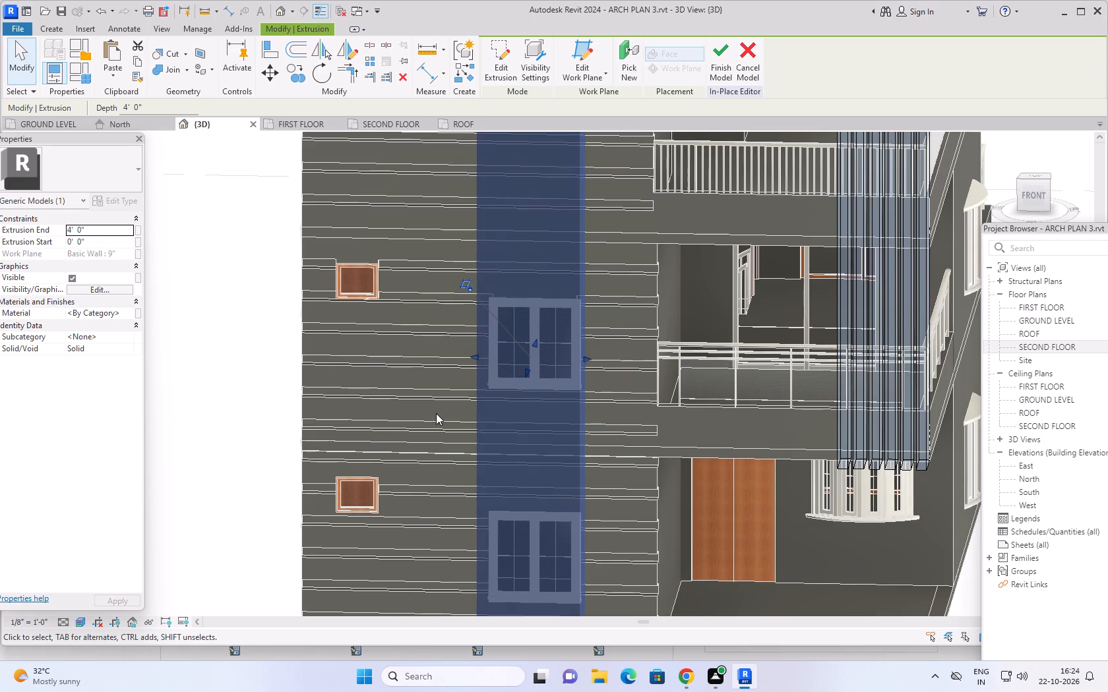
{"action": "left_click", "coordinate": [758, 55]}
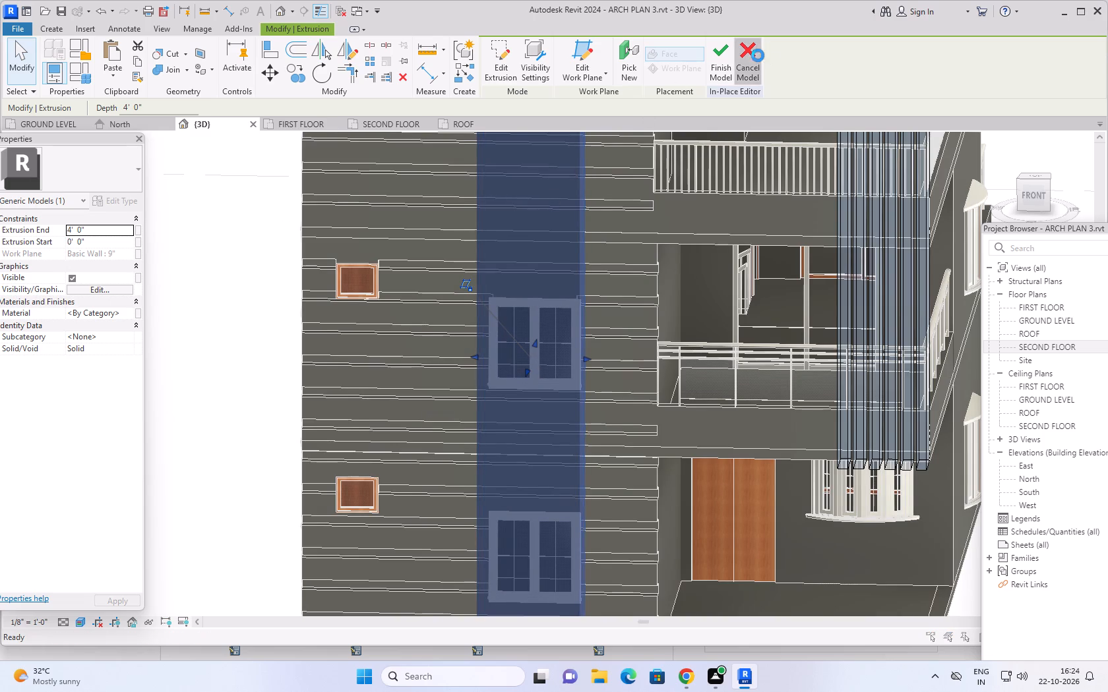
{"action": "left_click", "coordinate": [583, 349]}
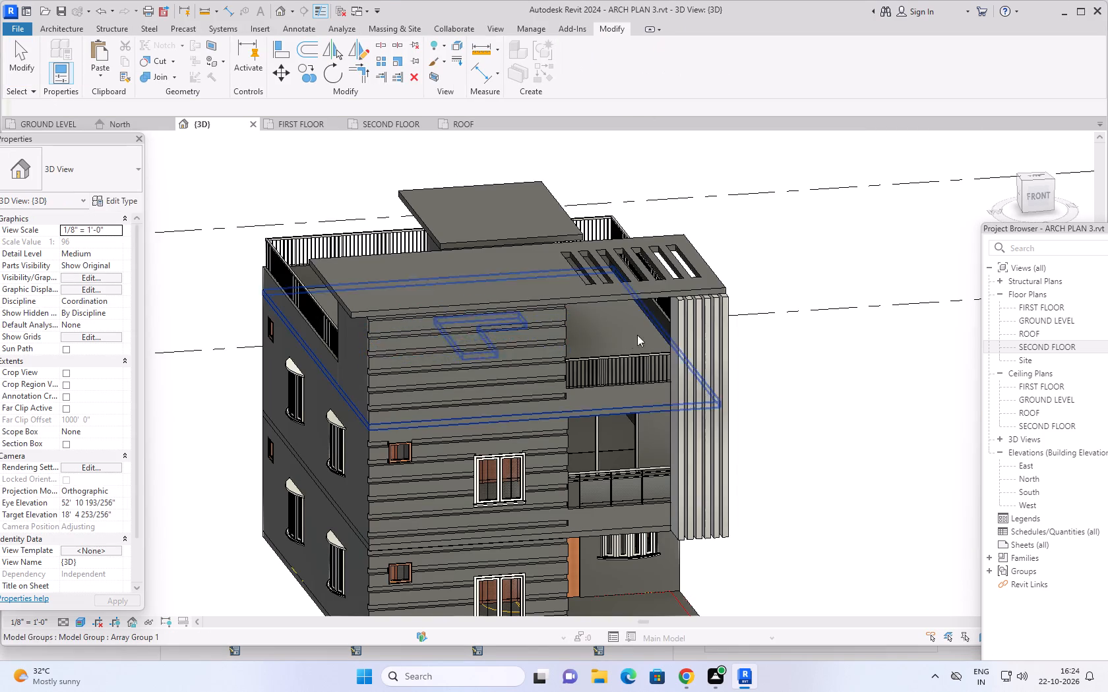
Edit the vertical fins model in place and start an extrusion with the grooved front wall's face as work plane.
{"action": "scroll", "coordinate": [754, 320], "scroll_direction": "down", "scroll_amount": 1}
{"action": "middle_click_drag", "start_coordinate": [795, 352], "coordinate": [740, 301]}
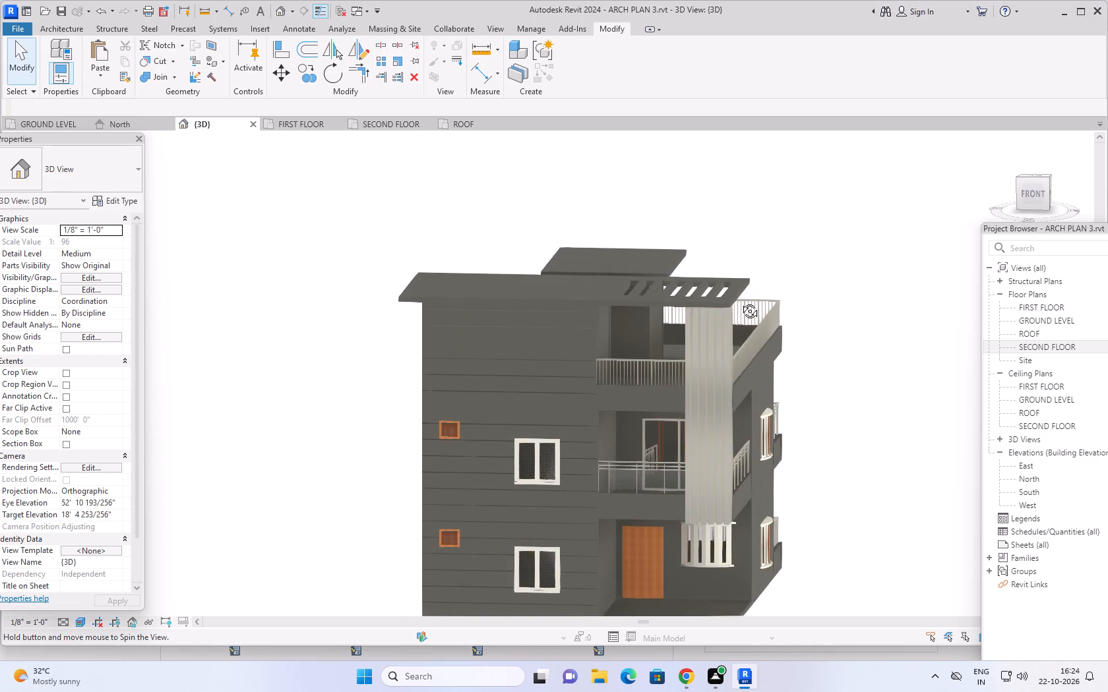
{"action": "middle_click_drag", "start_coordinate": [740, 301], "coordinate": [764, 296]}
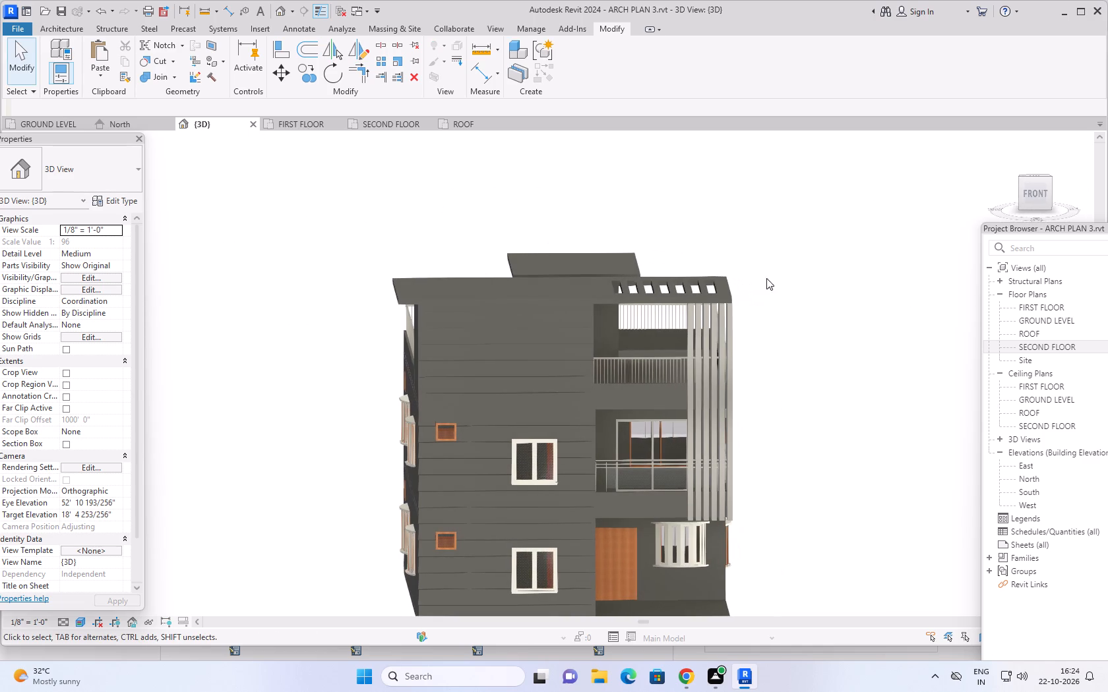
{"action": "middle_click_drag", "start_coordinate": [290, 188], "coordinate": [264, 148]}
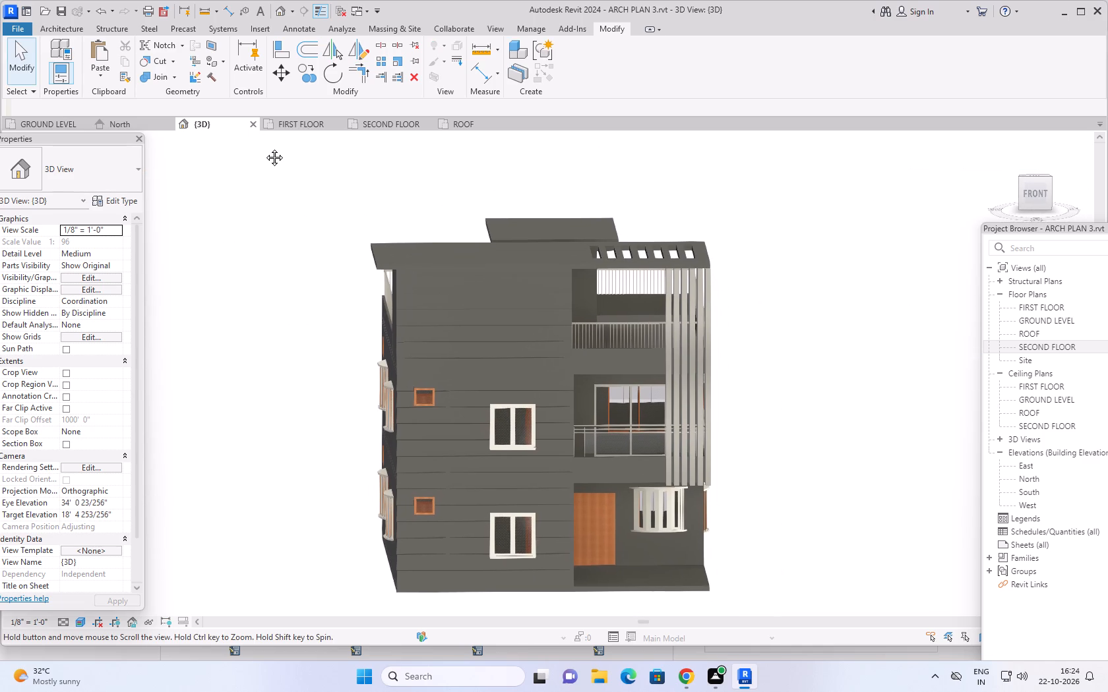
{"action": "middle_click_drag", "start_coordinate": [264, 148], "coordinate": [267, 154]}
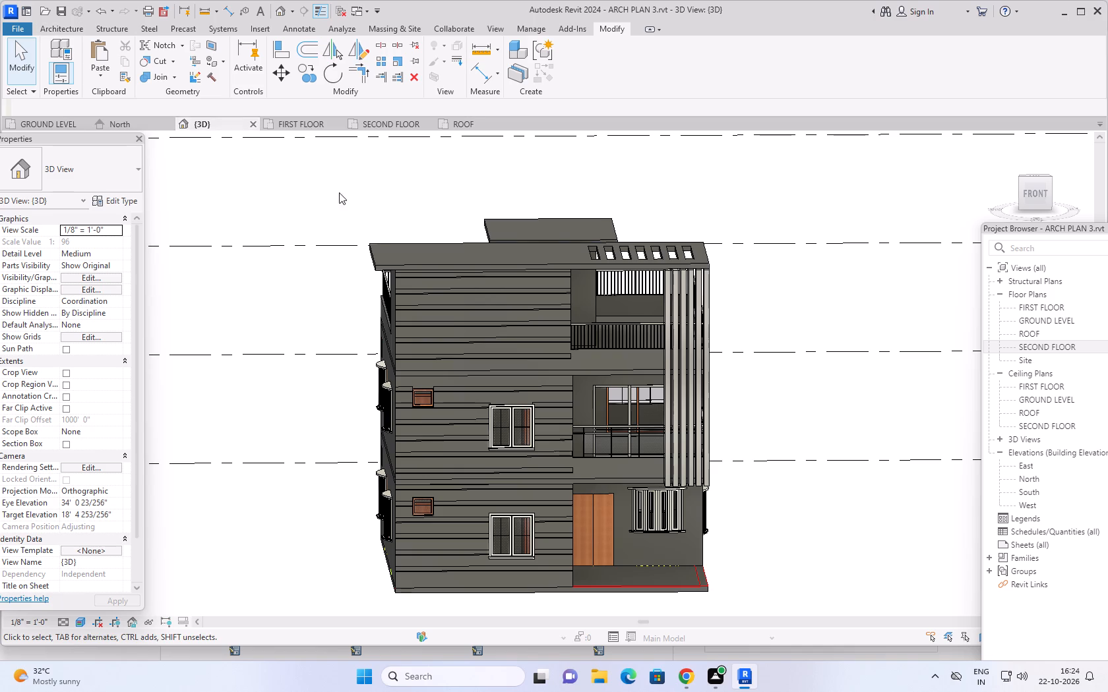
{"action": "left_click", "coordinate": [686, 316]}
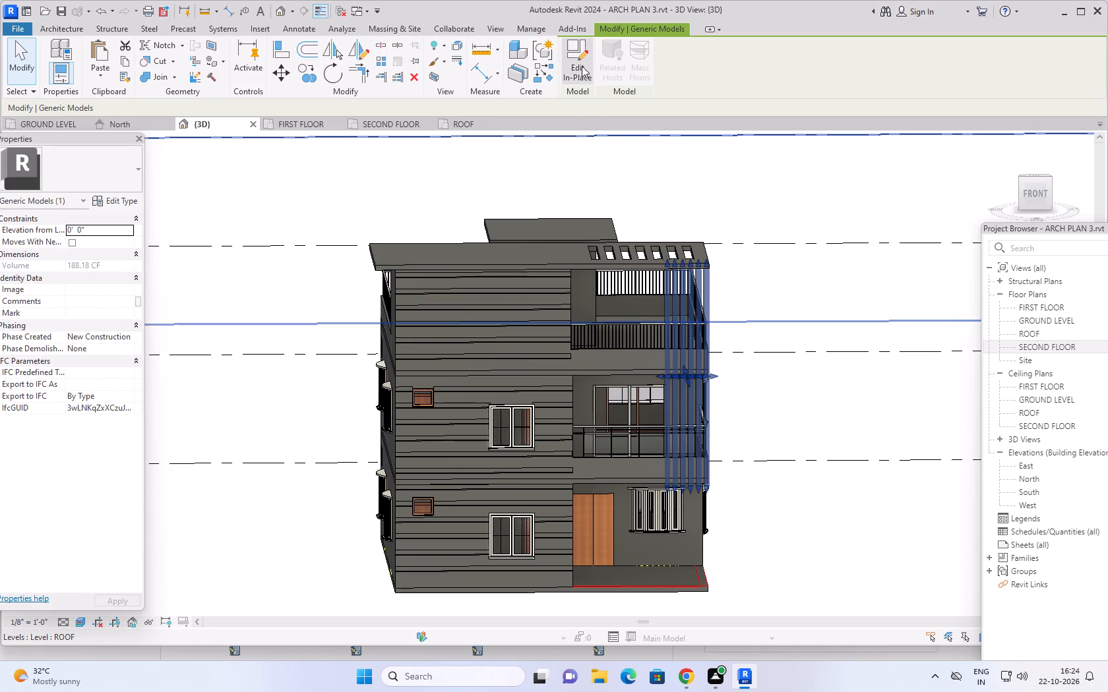
{"action": "left_click", "coordinate": [579, 61]}
{"action": "left_click", "coordinate": [51, 30]}
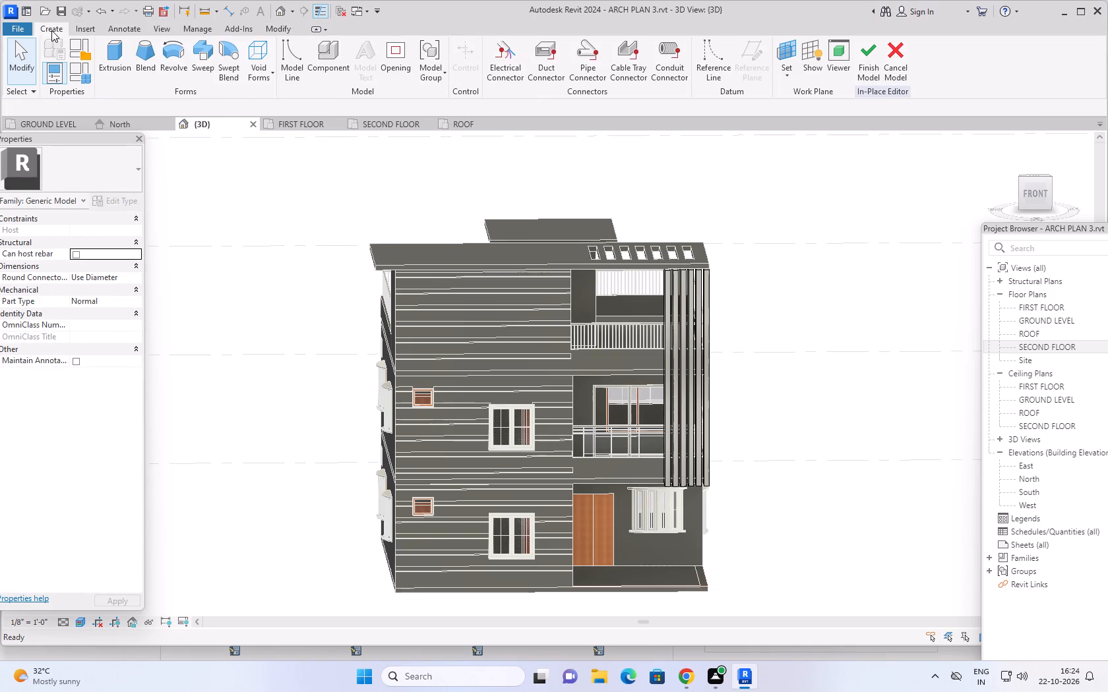
{"action": "left_click", "coordinate": [110, 47]}
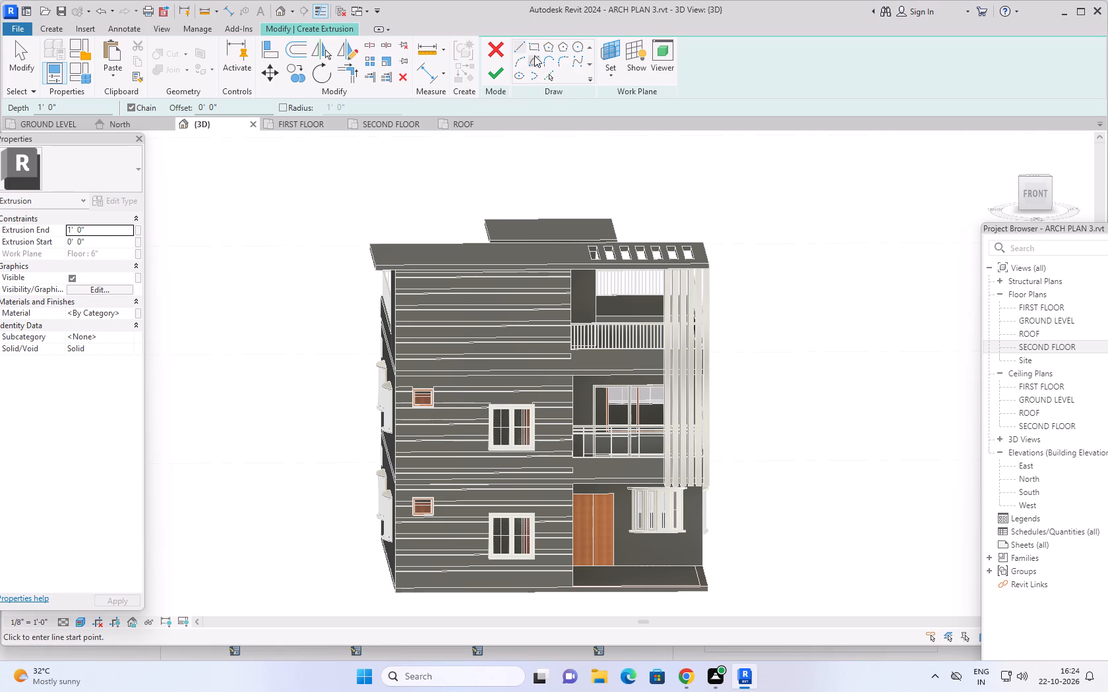
{"action": "left_click", "coordinate": [614, 78]}
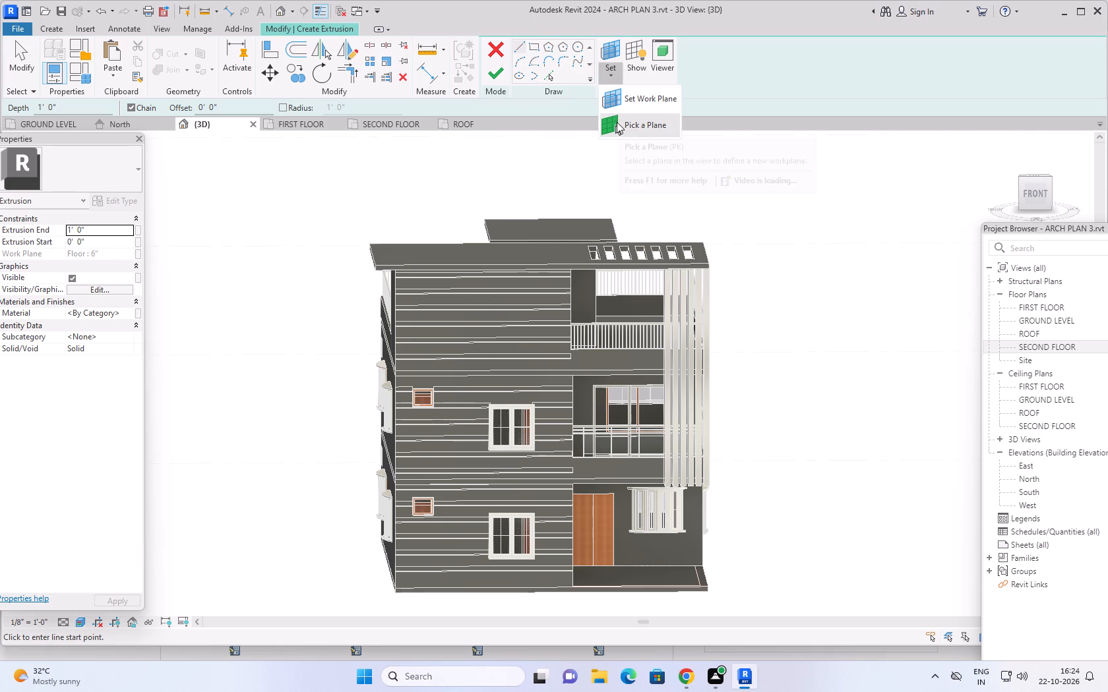
{"action": "left_click", "coordinate": [613, 123]}
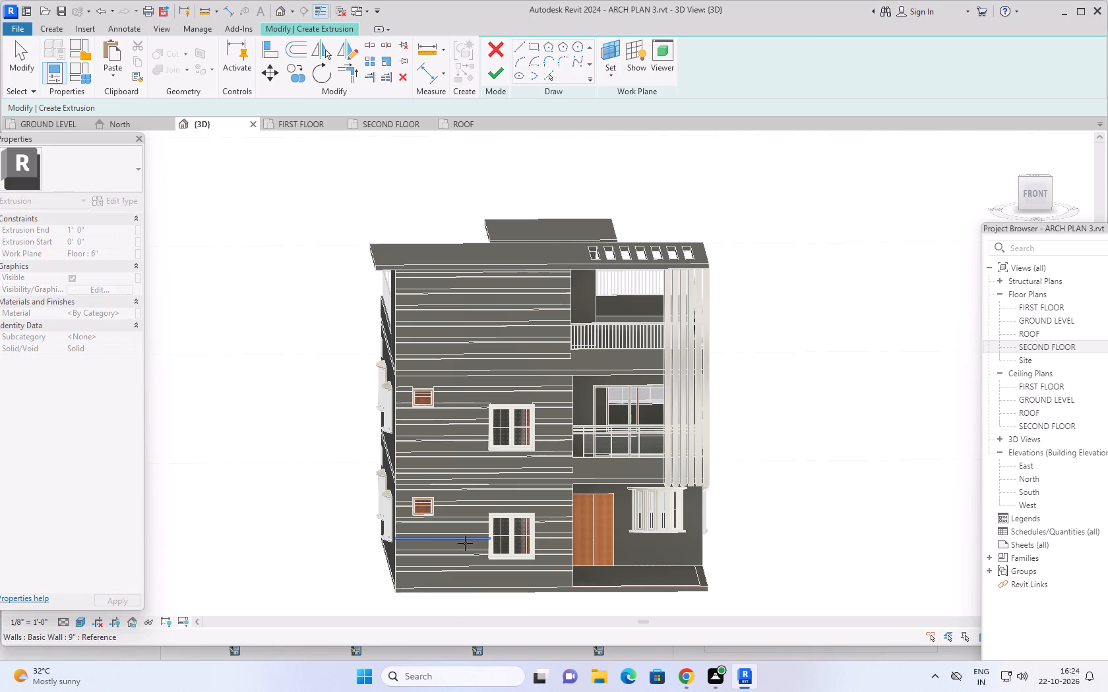
{"action": "left_click", "coordinate": [466, 545]}
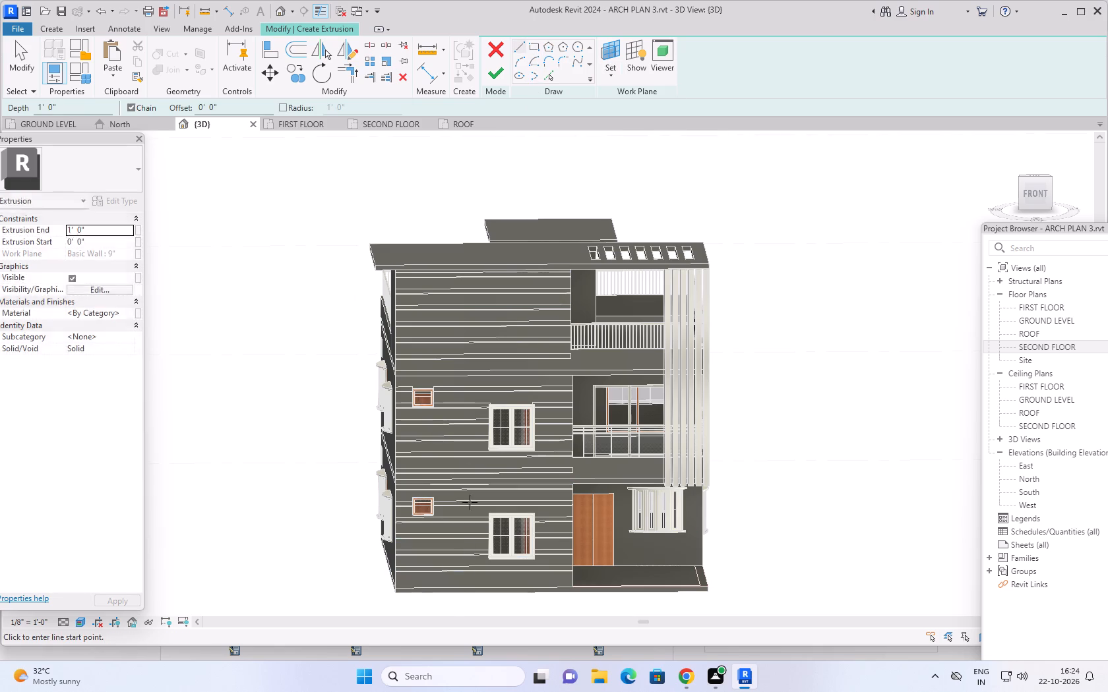
Sketch a rectangle with a 1' outward offset around both stacked front windows, about 6' 4" wide and 17' tall.
{"action": "left_click", "coordinate": [534, 47]}
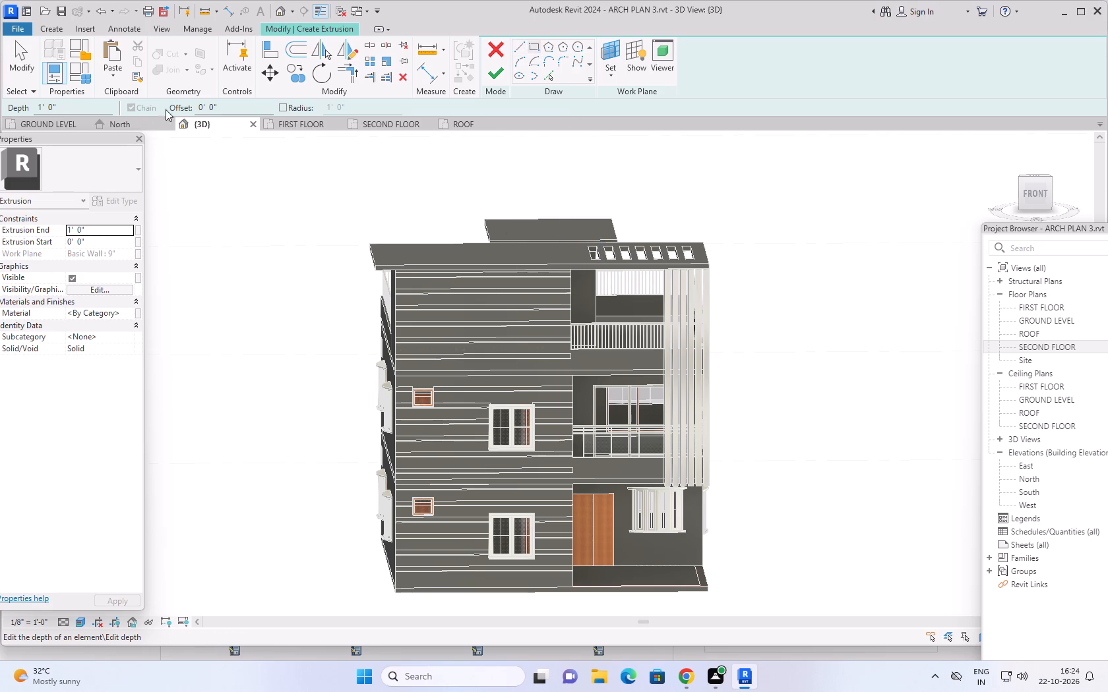
{"action": "left_click", "coordinate": [231, 108]}
{"action": "key", "text": "BackSpace"}
{"action": "key", "text": "BackSpace"}
{"action": "key", "text": "BackSpace"}
{"action": "key", "text": "BackSpace"}
{"action": "key", "text": "BackSpace"}
{"action": "key", "text": "BackSpace"}
{"action": "key", "text": "BackSpace"}
{"action": "key", "text": "BackSpace"}
{"action": "key", "text": "BackSpace"}
{"action": "key", "text": "BackSpace"}
{"action": "key", "text": "BackSpace"}
{"action": "key", "text": "BackSpace"}
{"action": "key", "text": "BackSpace"}
{"action": "type", "text": "1'"}
{"action": "key", "text": "Return"}
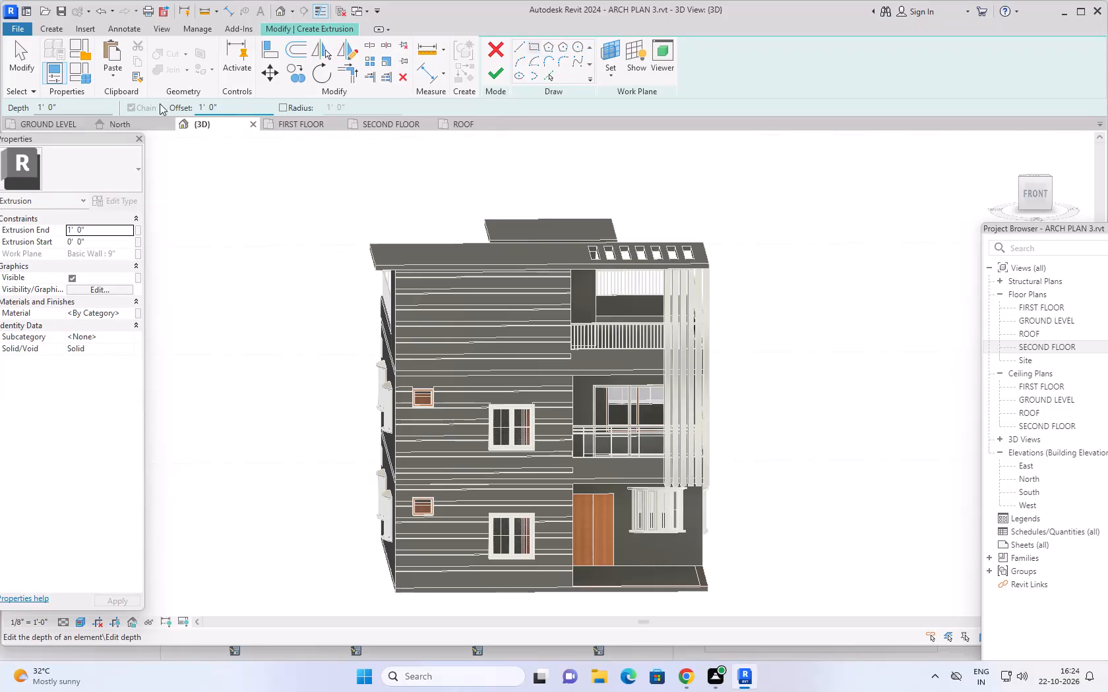
{"action": "scroll", "coordinate": [526, 562], "scroll_direction": "up", "scroll_amount": 5}
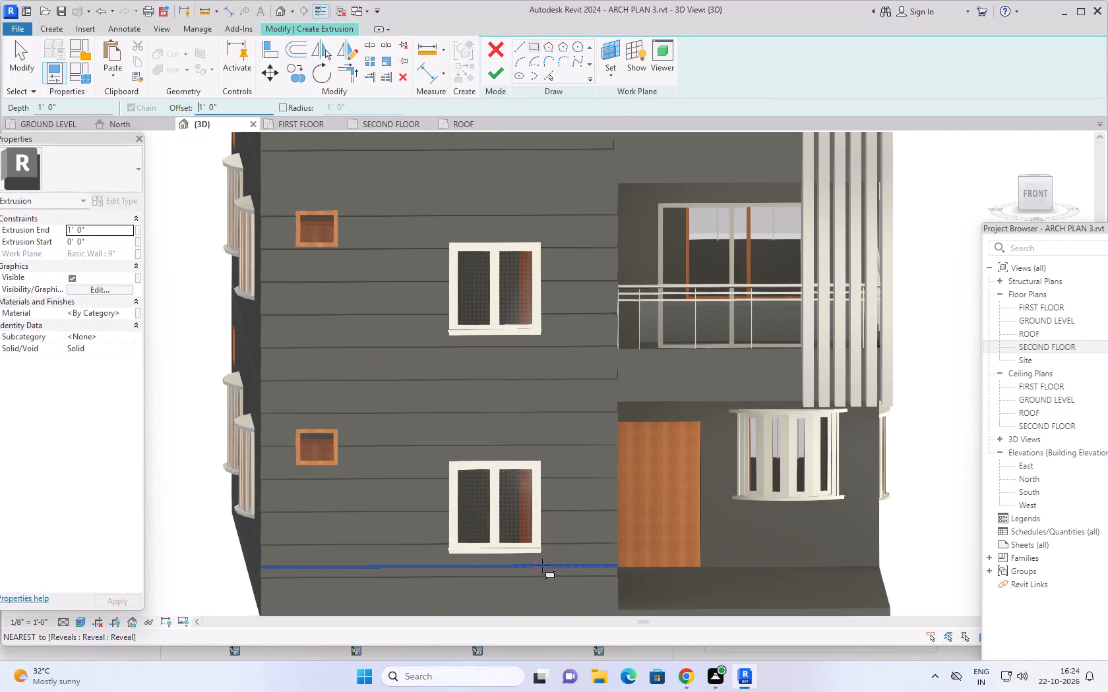
{"action": "left_click", "coordinate": [541, 552]}
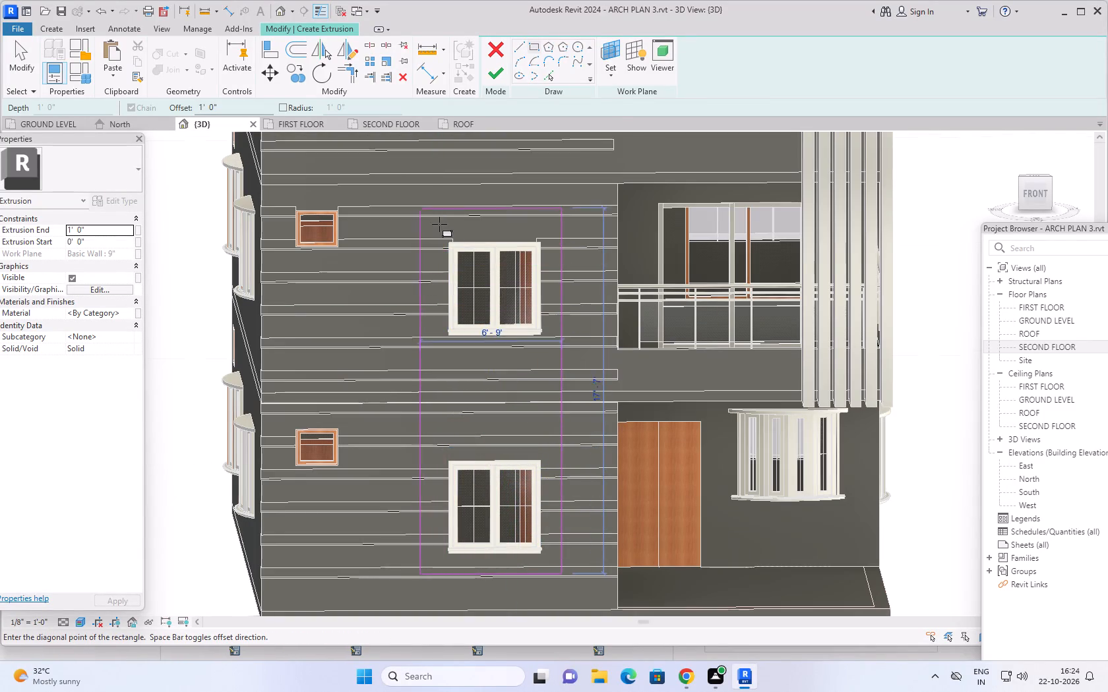
{"action": "scroll", "coordinate": [439, 223], "scroll_direction": "down", "scroll_amount": 3}
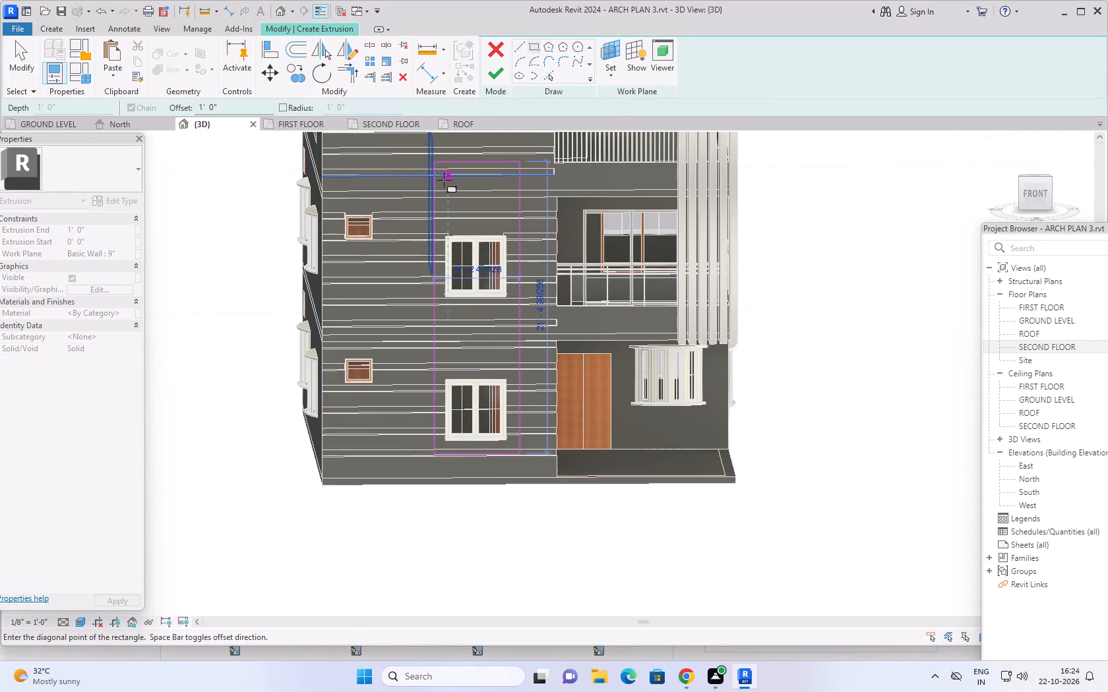
{"action": "middle_click_drag", "start_coordinate": [444, 180], "coordinate": [436, 371]}
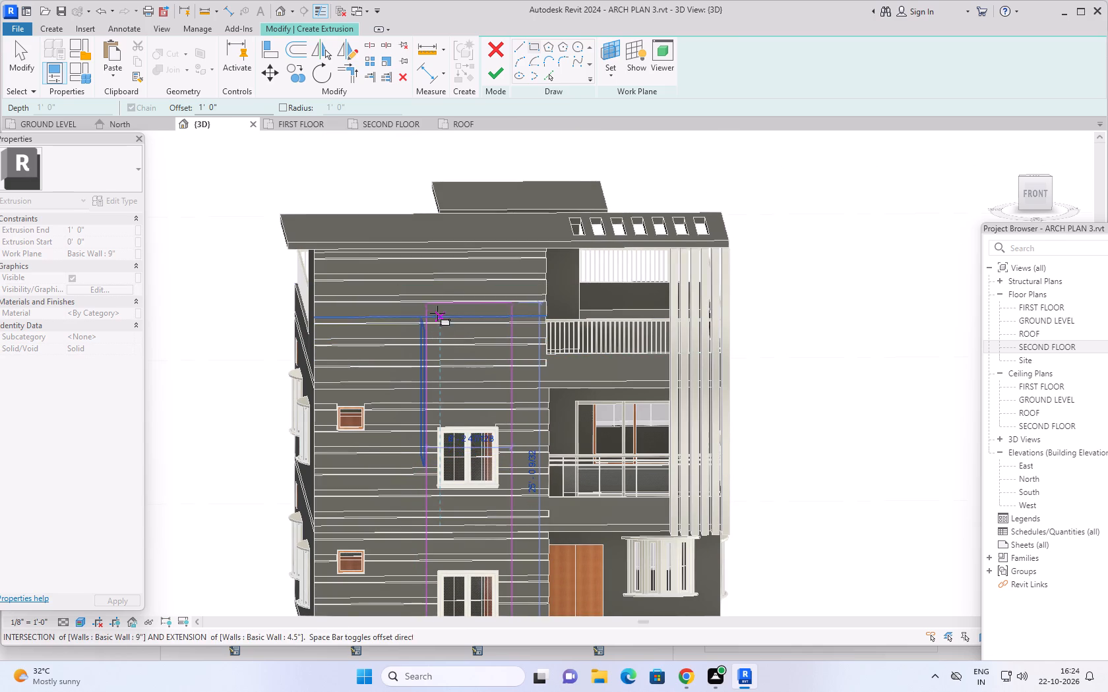
{"action": "scroll", "coordinate": [436, 417], "scroll_direction": "up", "scroll_amount": 6}
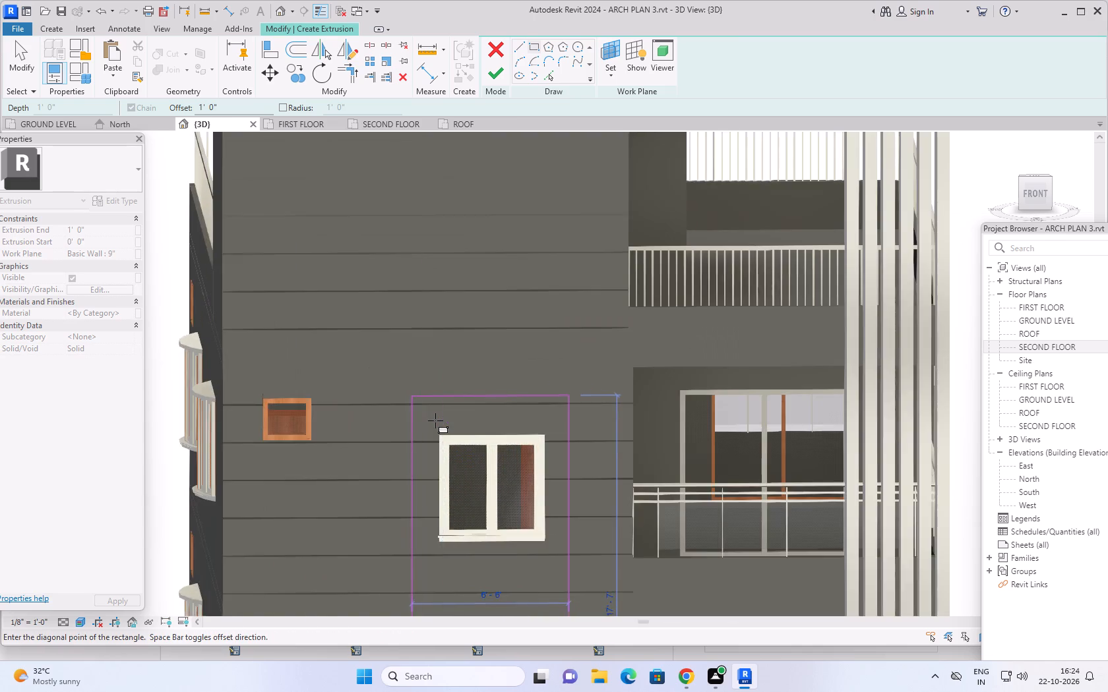
{"action": "scroll", "coordinate": [435, 420], "scroll_direction": "up", "scroll_amount": 3}
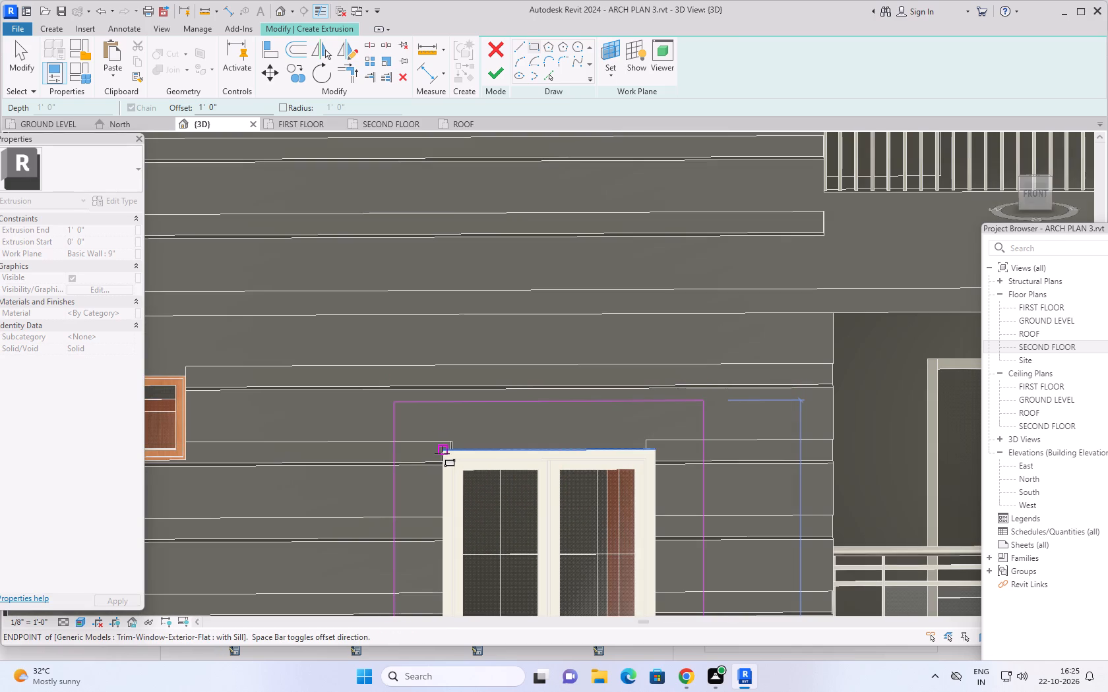
{"action": "left_click", "coordinate": [442, 453]}
Align the rectangle's top line with the wall groove edge just below the roof slab on the third storey.
{"action": "scroll", "coordinate": [550, 310], "scroll_direction": "down", "scroll_amount": 2}
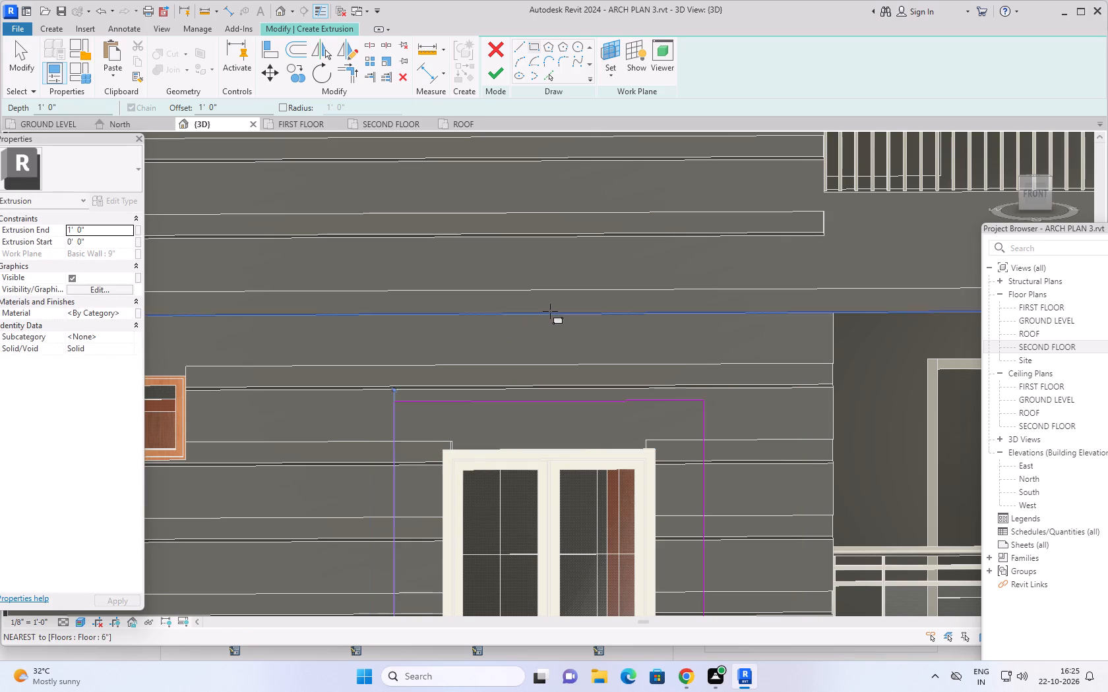
{"action": "scroll", "coordinate": [550, 311], "scroll_direction": "down", "scroll_amount": 9}
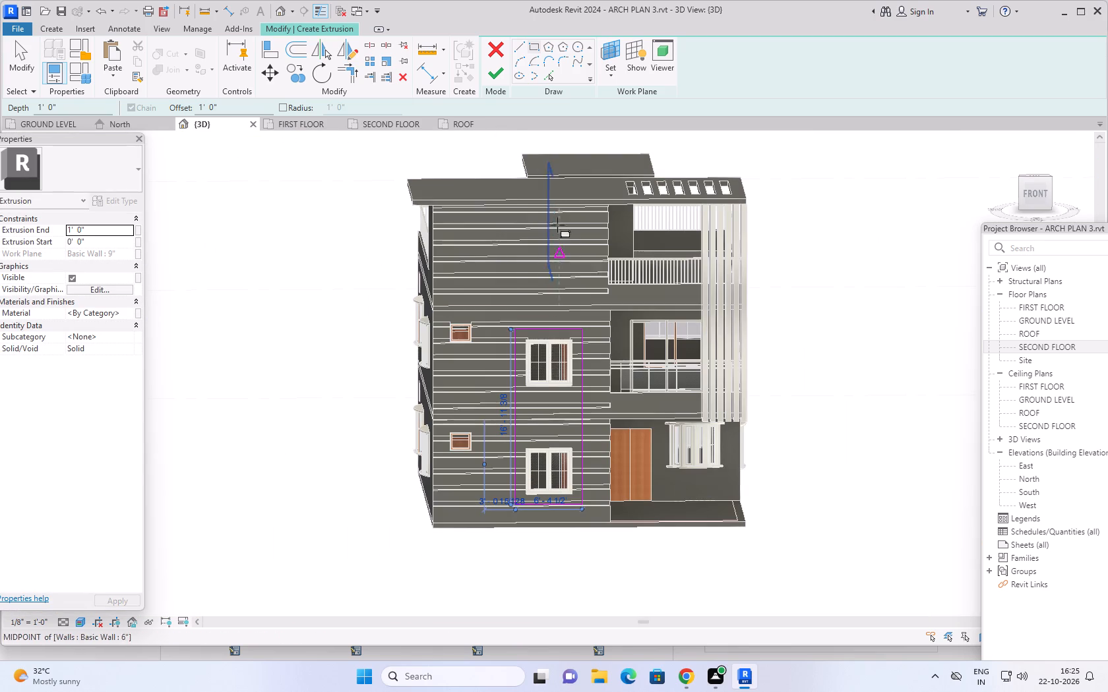
{"action": "left_click", "coordinate": [264, 49]}
{"action": "scroll", "coordinate": [561, 263], "scroll_direction": "up", "scroll_amount": 5}
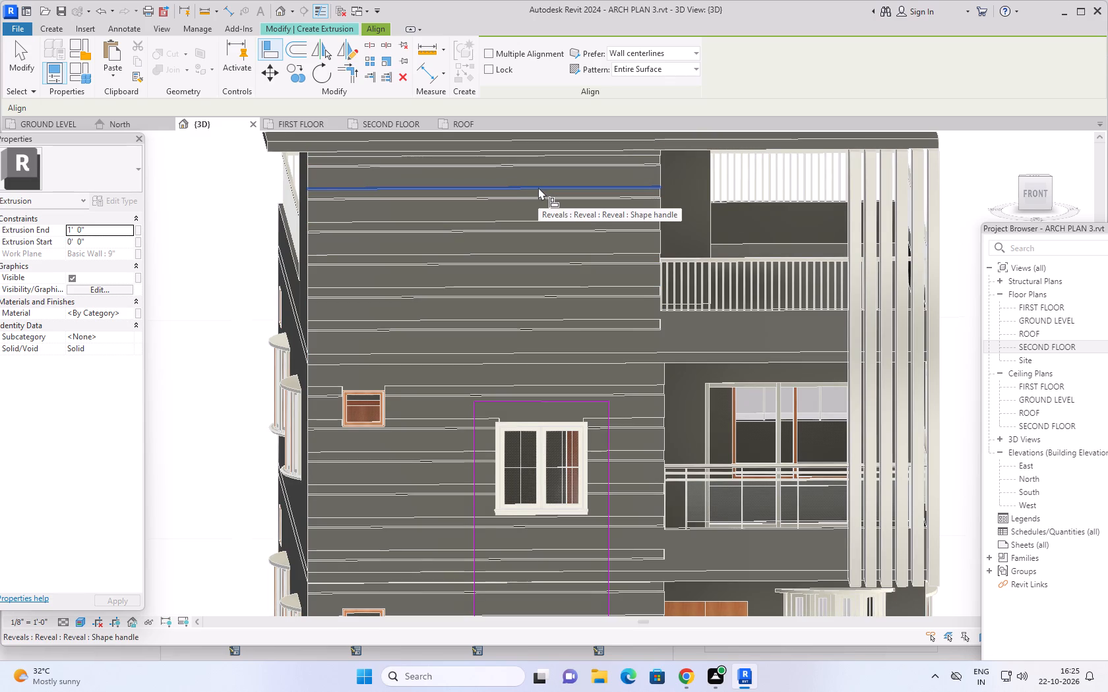
{"action": "left_click", "coordinate": [538, 187]}
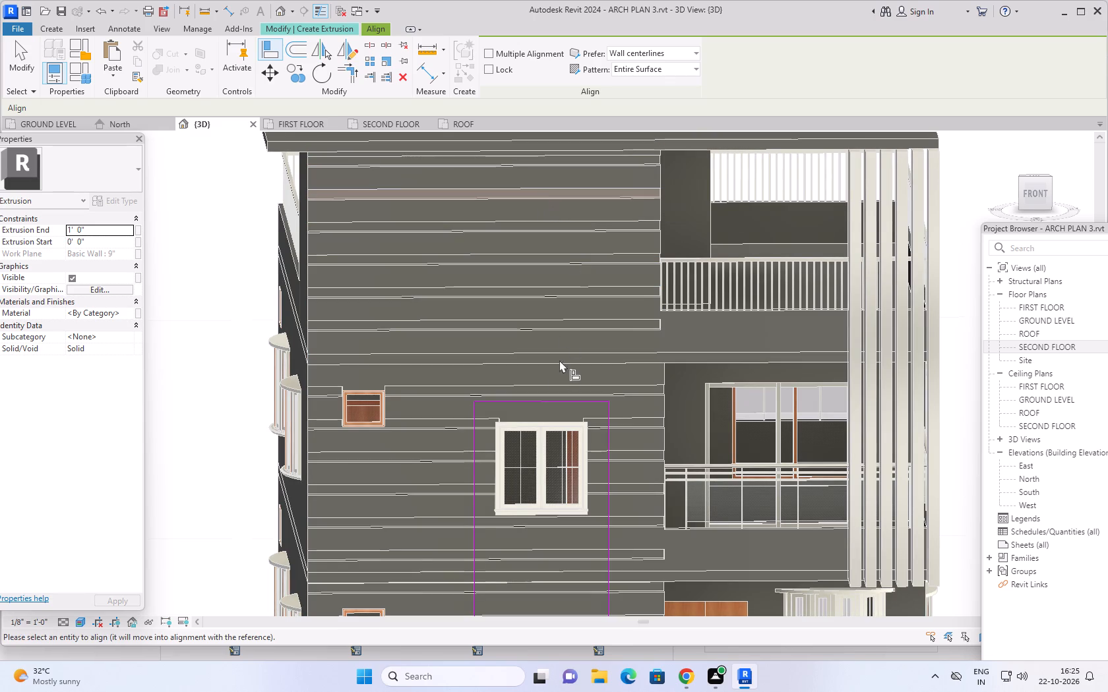
{"action": "left_click", "coordinate": [545, 399]}
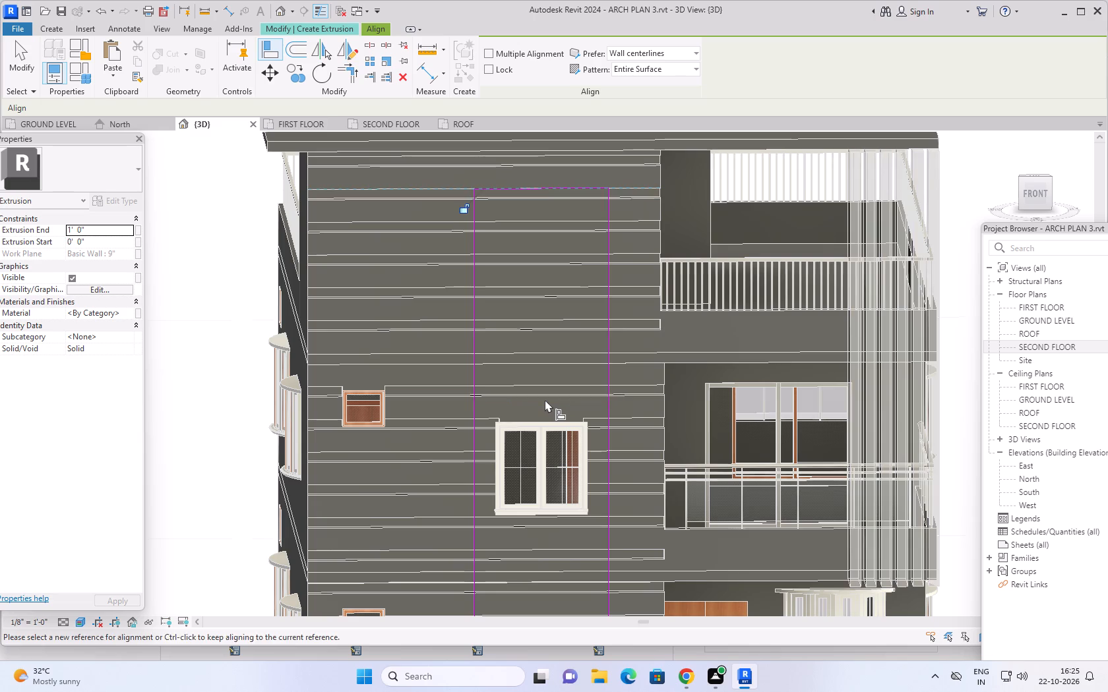
Align the rectangle's bottom line with the wall groove edge just below the ground-floor window.
{"action": "scroll", "coordinate": [558, 331], "scroll_direction": "down", "scroll_amount": 5}
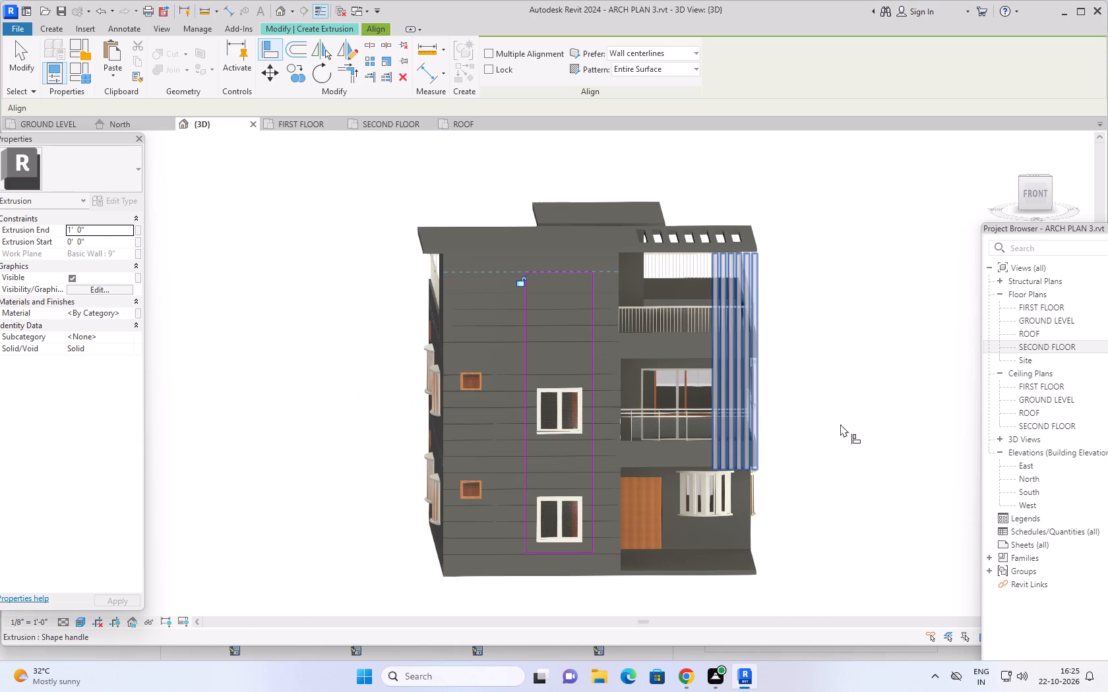
{"action": "key", "text": "Escape"}
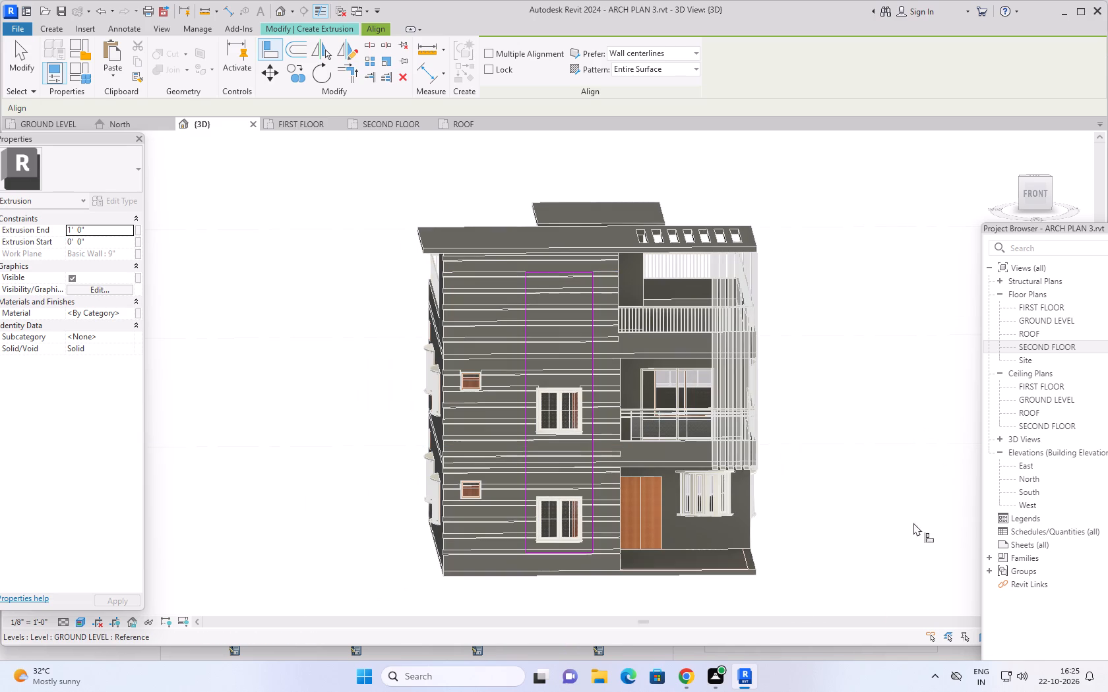
{"action": "scroll", "coordinate": [557, 571], "scroll_direction": "up", "scroll_amount": 4}
{"action": "scroll", "coordinate": [576, 553], "scroll_direction": "down", "scroll_amount": 2}
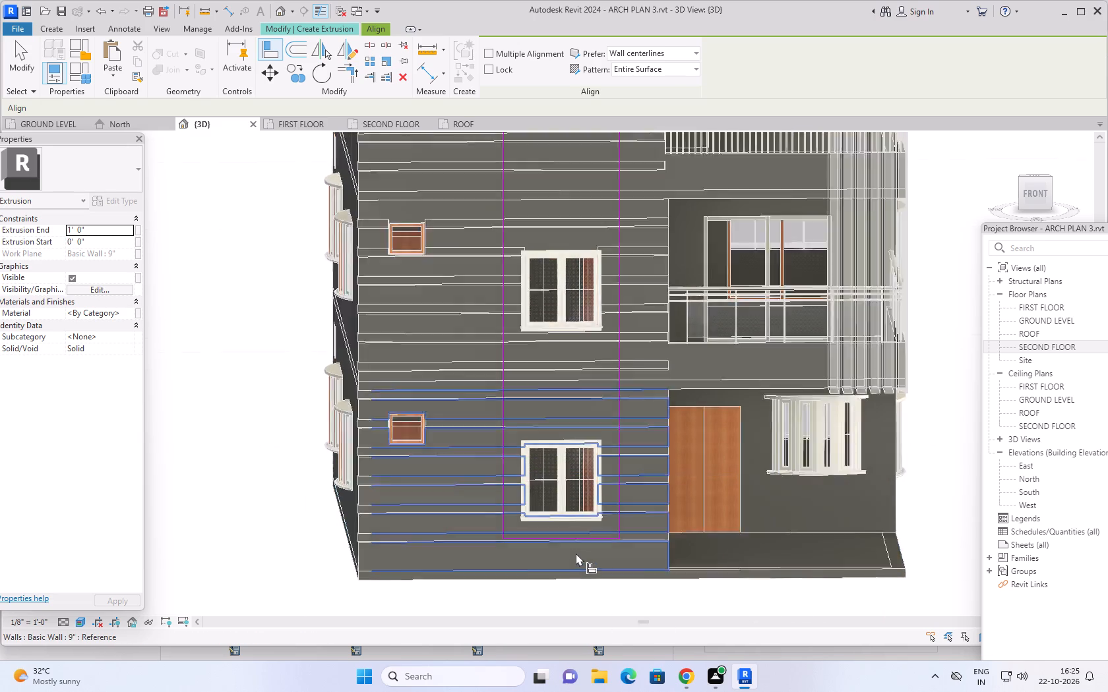
{"action": "scroll", "coordinate": [576, 552], "scroll_direction": "down", "scroll_amount": 3}
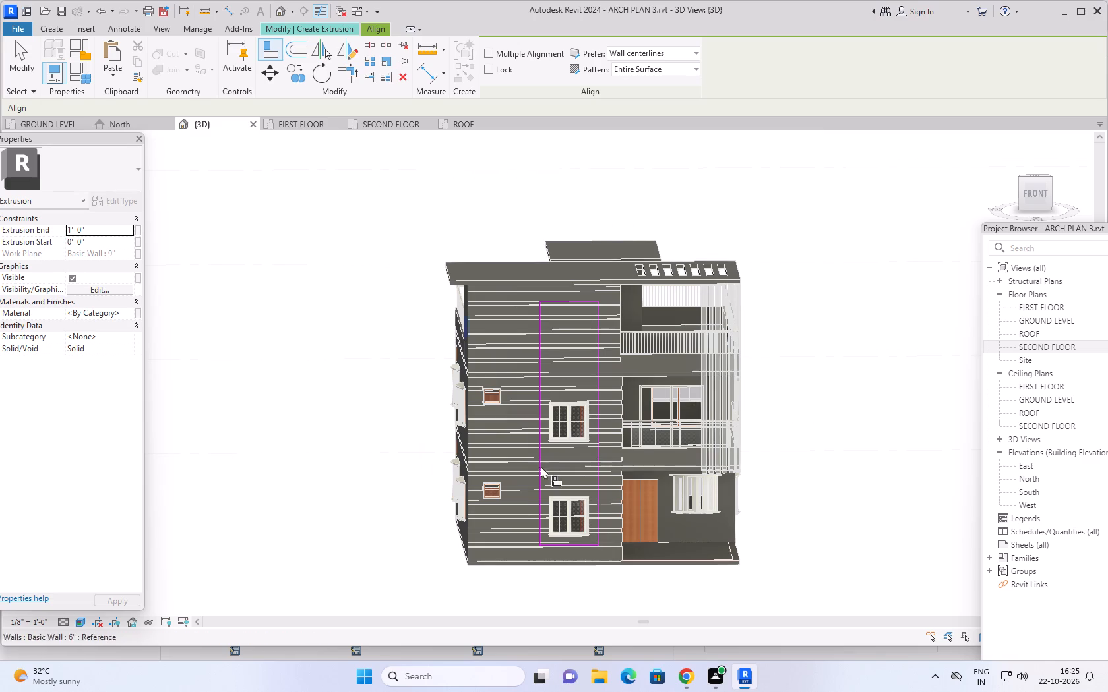
{"action": "scroll", "coordinate": [558, 542], "scroll_direction": "up", "scroll_amount": 8}
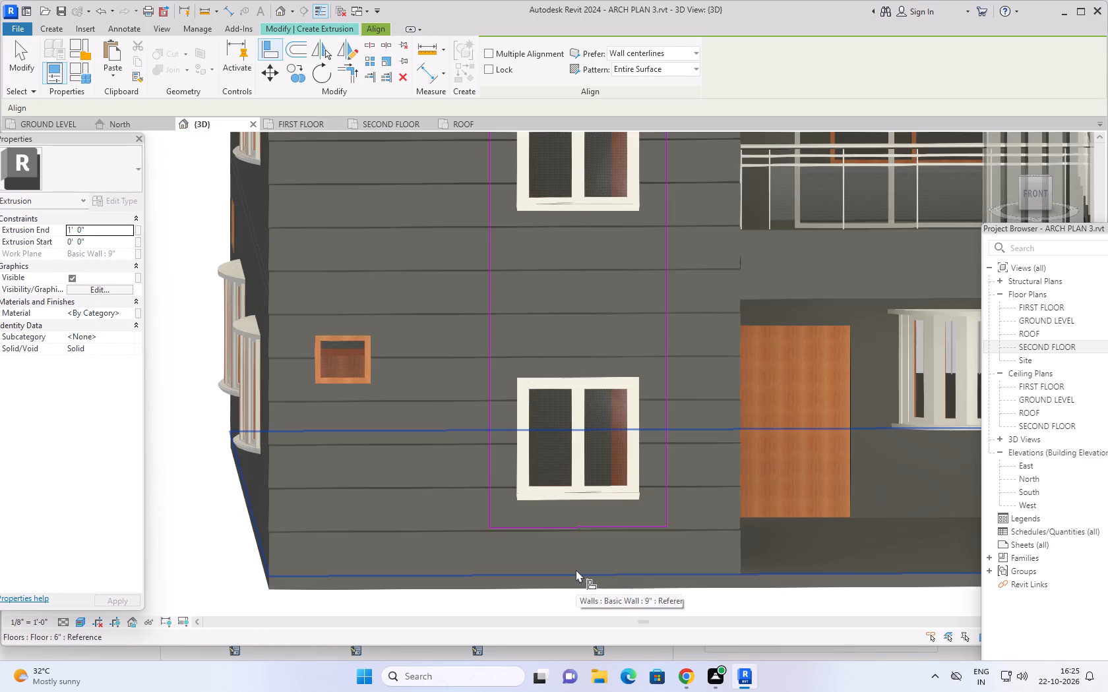
{"action": "scroll", "coordinate": [569, 533], "scroll_direction": "up", "scroll_amount": 5}
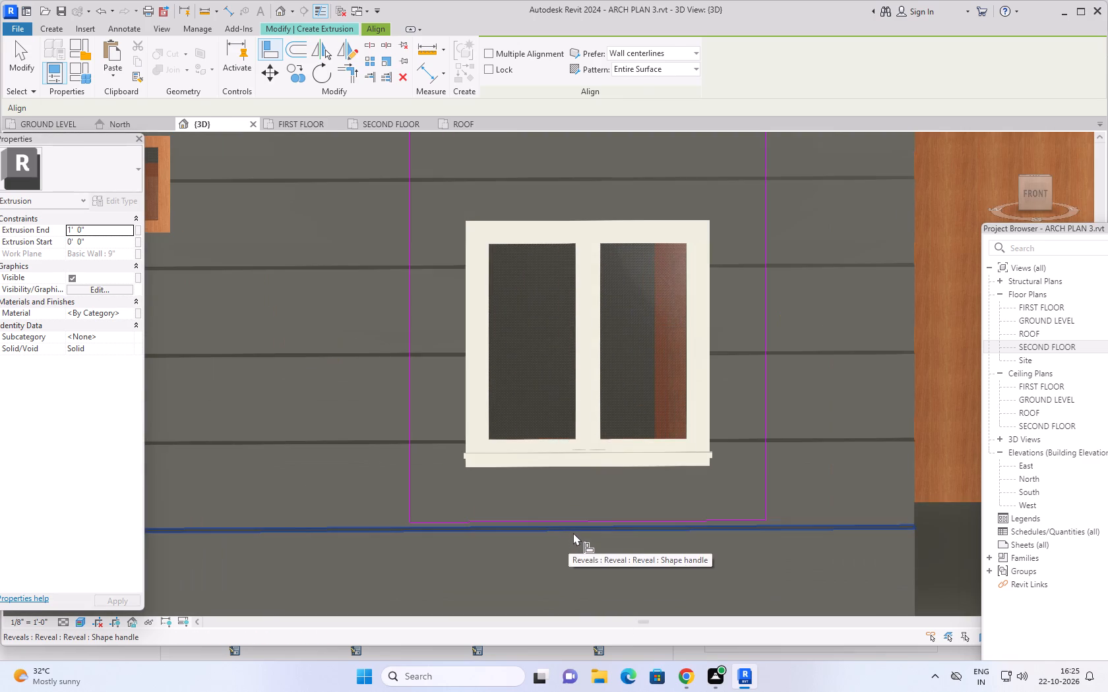
{"action": "key", "text": "Escape"}
{"action": "key", "text": "Escape"}
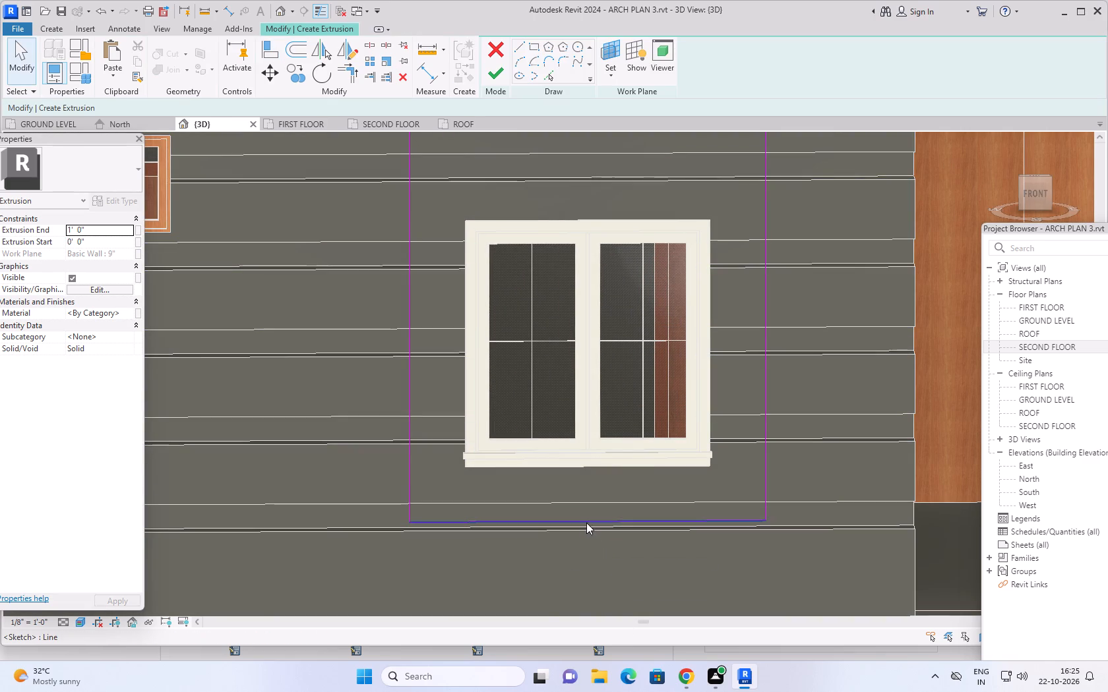
{"action": "left_click", "coordinate": [586, 523]}
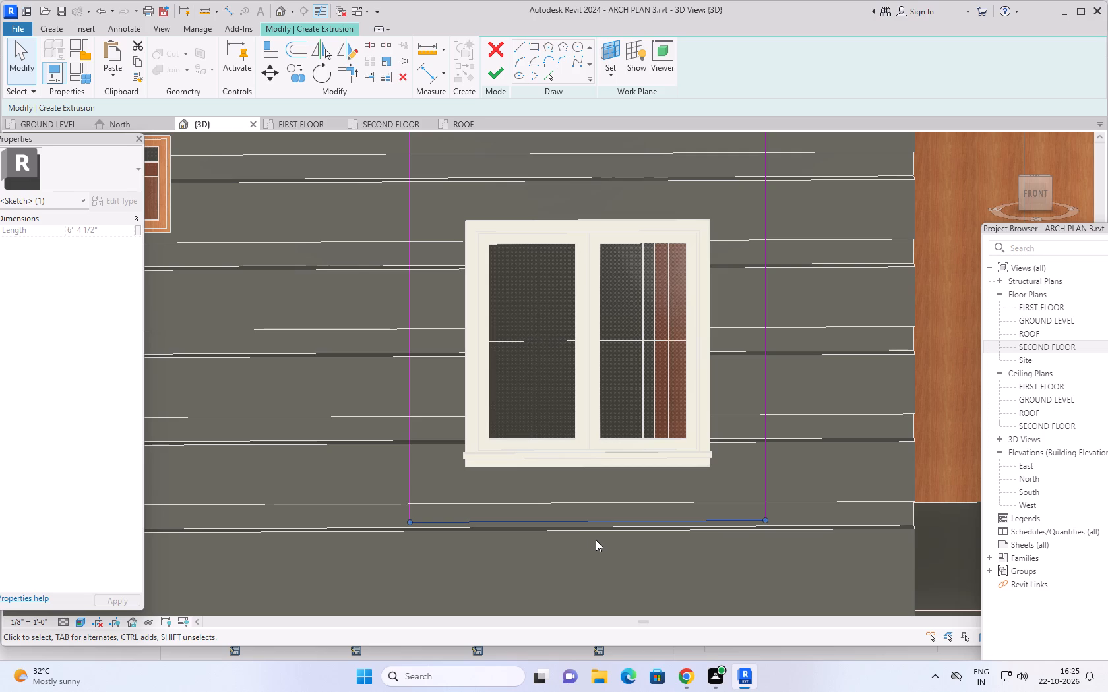
{"action": "left_click", "coordinate": [267, 49]}
{"action": "scroll", "coordinate": [598, 553], "scroll_direction": "up", "scroll_amount": 3}
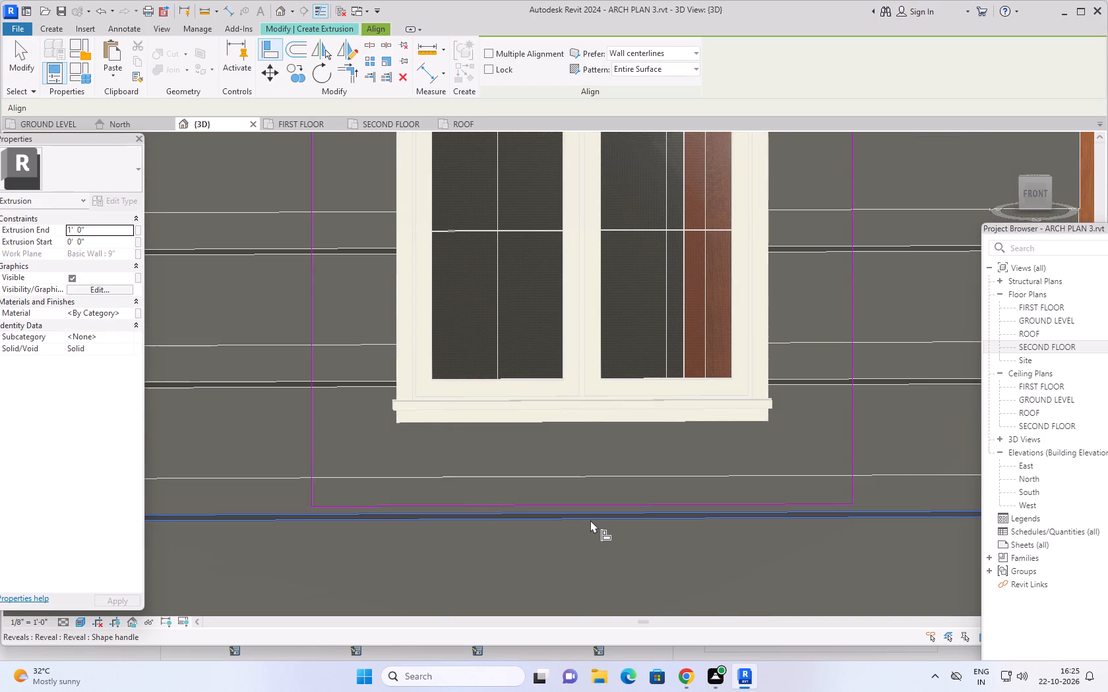
{"action": "left_click", "coordinate": [590, 519]}
{"action": "left_click", "coordinate": [588, 505]}
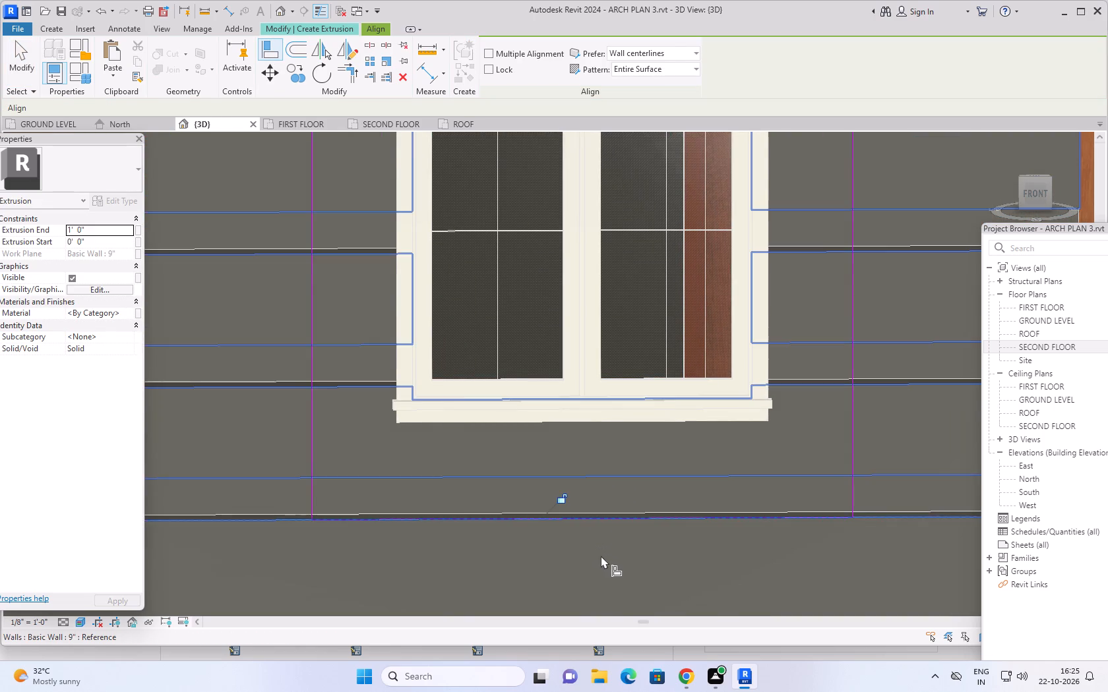
{"action": "scroll", "coordinate": [606, 562], "scroll_direction": "down", "scroll_amount": 9}
{"action": "scroll", "coordinate": [662, 568], "scroll_direction": "down", "scroll_amount": 6}
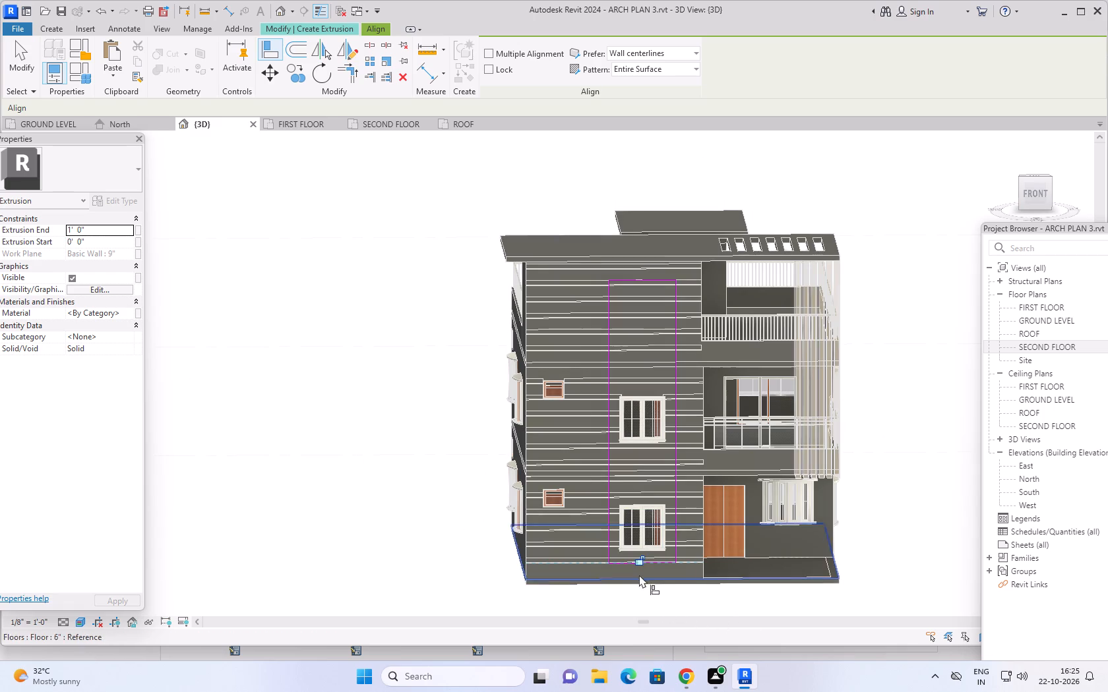
{"action": "scroll", "coordinate": [648, 569], "scroll_direction": "up", "scroll_amount": 5}
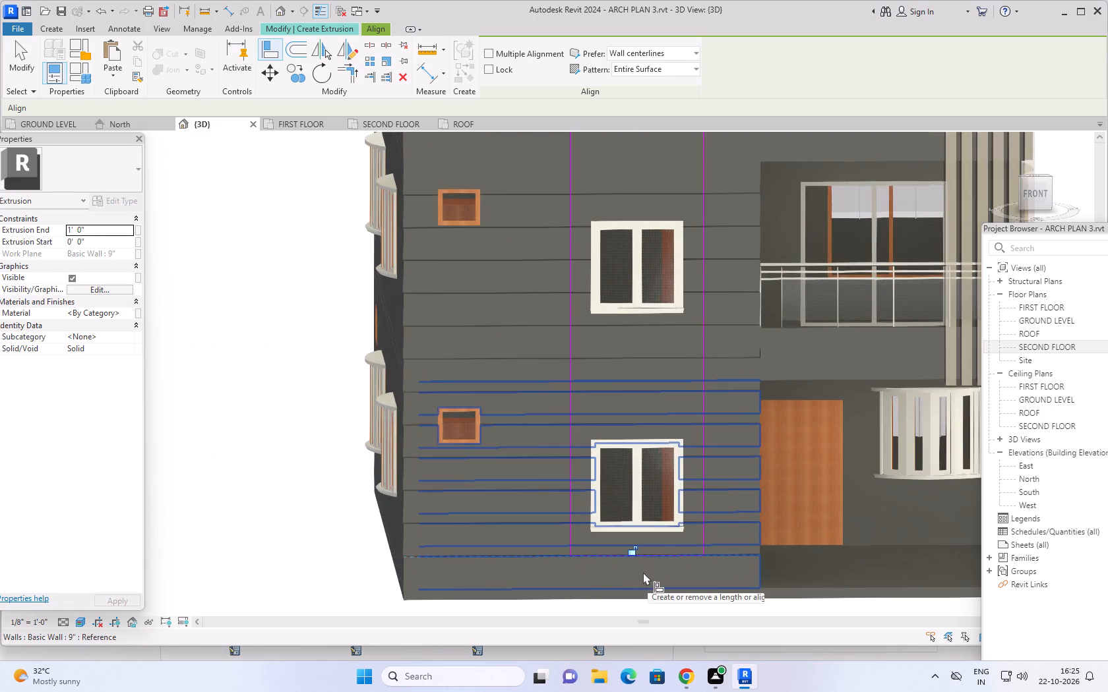
{"action": "scroll", "coordinate": [643, 572], "scroll_direction": "up", "scroll_amount": 5}
{"action": "key", "text": "Escape"}
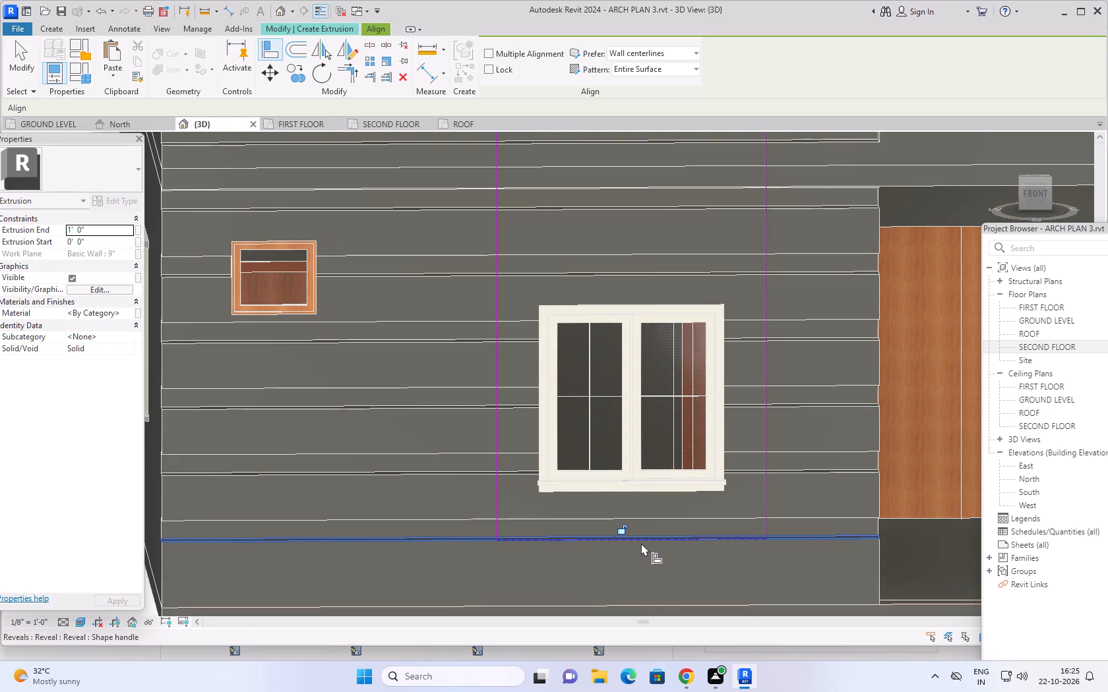
{"action": "key", "text": "Escape"}
Nudge the rectangle's bottom line down past the groove, to slightly above the base of the front wall.
{"action": "left_click", "coordinate": [638, 538]}
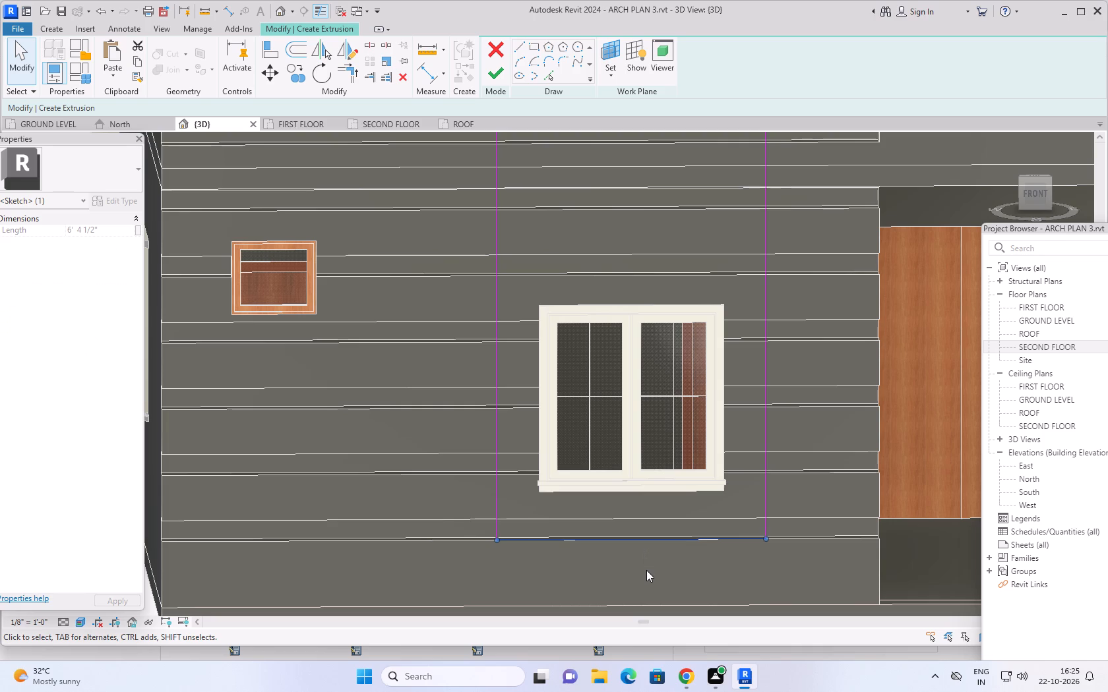
{"action": "key", "text": "Down"}
{"action": "key", "text": "Down"}
{"action": "key", "text": "Down"}
{"action": "key", "text": "Down"}
{"action": "key", "text": "Down"}
{"action": "key", "text": "Down"}
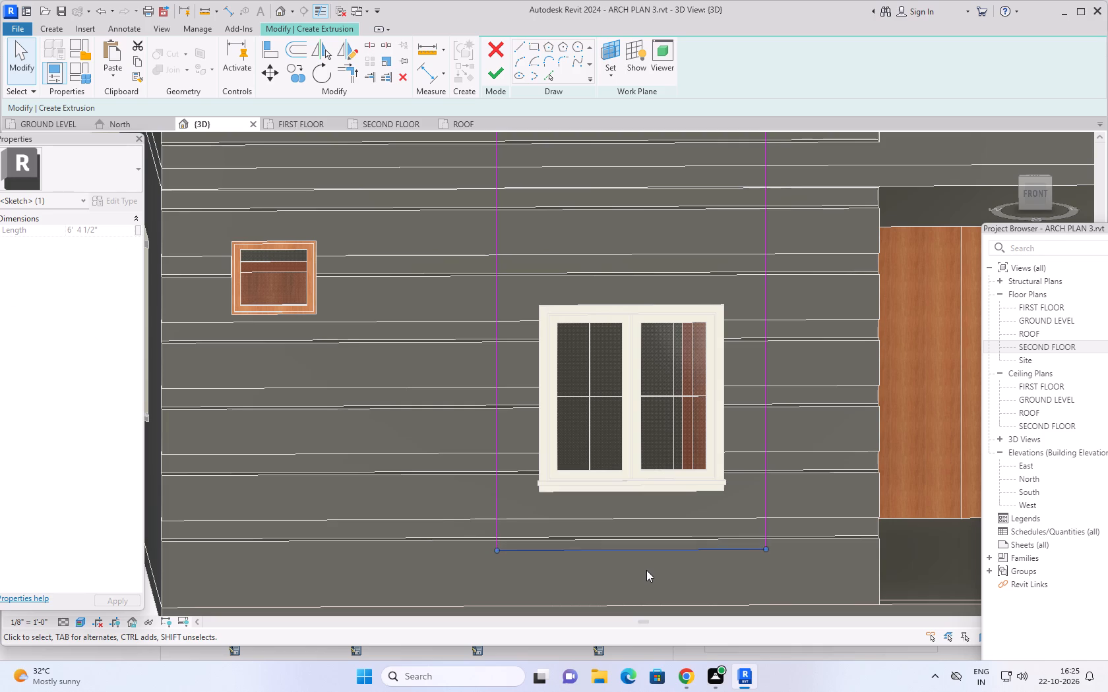
{"action": "key", "text": "Down"}
{"action": "key", "text": "Down"}
{"action": "key", "text": "Down"}
{"action": "key", "text": "Down"}
{"action": "key", "text": "Down"}
{"action": "key", "text": "Down"}
{"action": "key", "text": "Down"}
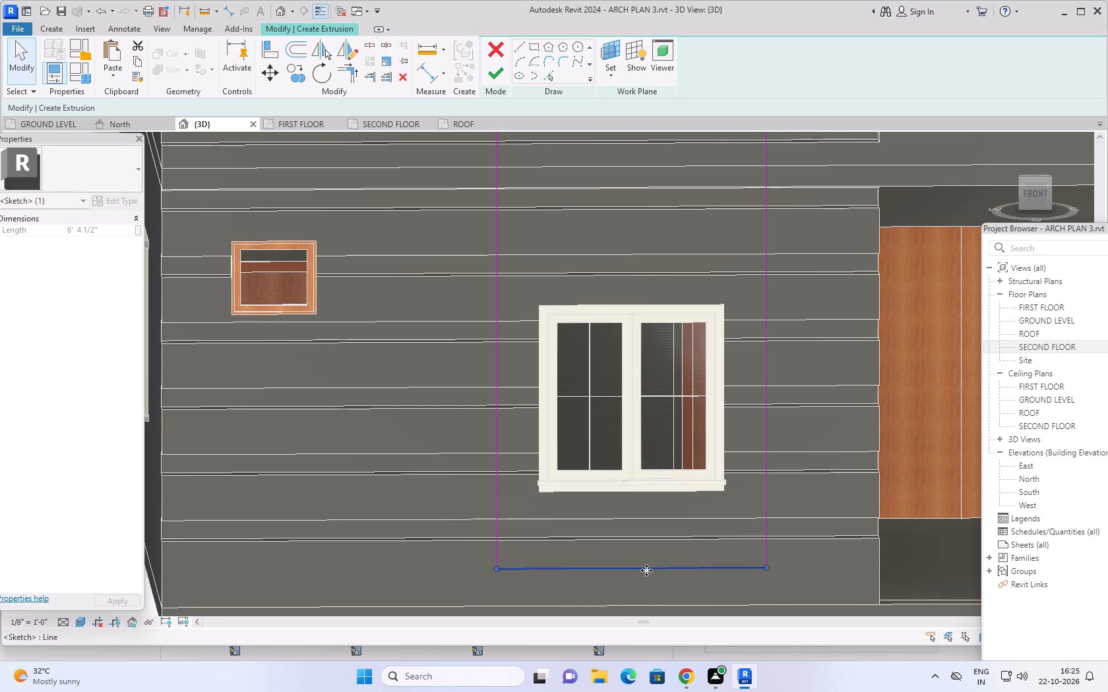
{"action": "key", "text": "Down"}
{"action": "key", "text": "Down"}
{"action": "key", "text": "Down"}
{"action": "key", "text": "Down"}
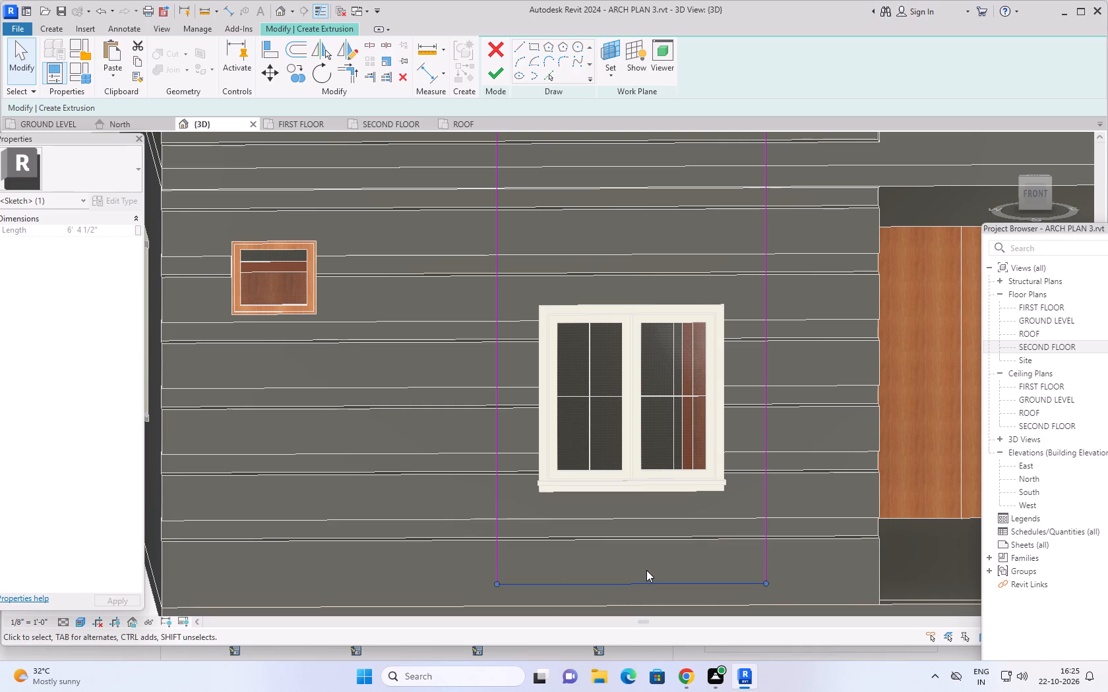
{"action": "key", "text": "Escape"}
Finish the sketch as a solid extrusion 1' deep over the front windows.
{"action": "scroll", "coordinate": [449, 565], "scroll_direction": "down", "scroll_amount": 2}
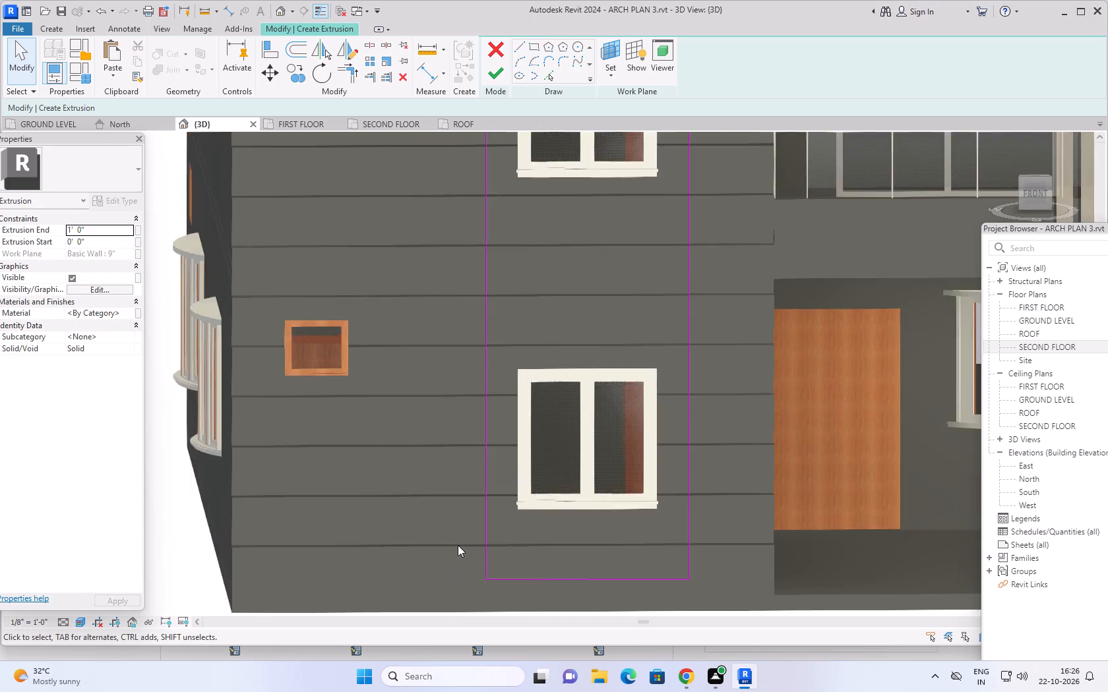
{"action": "scroll", "coordinate": [458, 545], "scroll_direction": "down", "scroll_amount": 5}
{"action": "scroll", "coordinate": [533, 376], "scroll_direction": "down", "scroll_amount": 3}
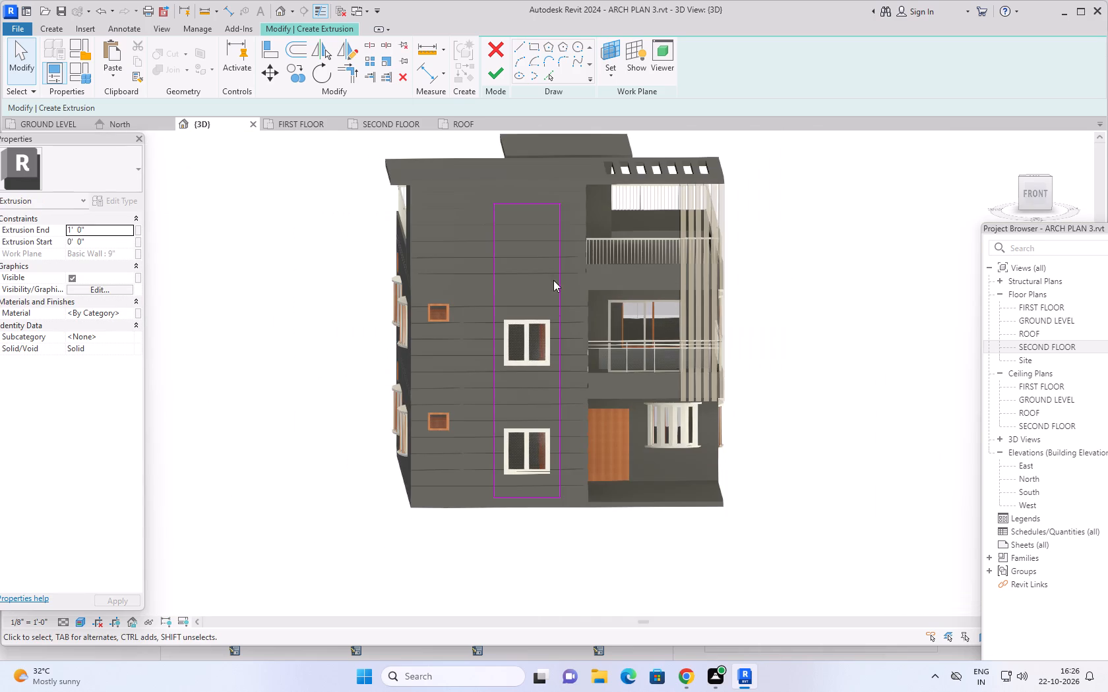
{"action": "left_click", "coordinate": [496, 76]}
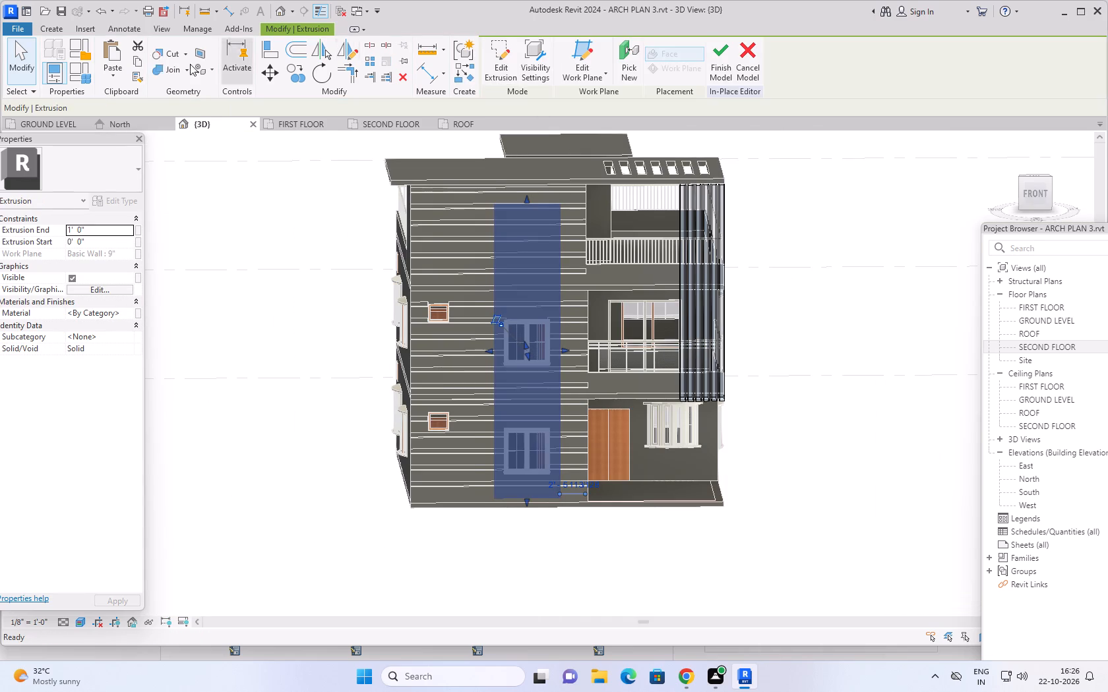
Start a void extrusion using the front face of the new tall panel as its work plane.
{"action": "left_click", "coordinate": [46, 24]}
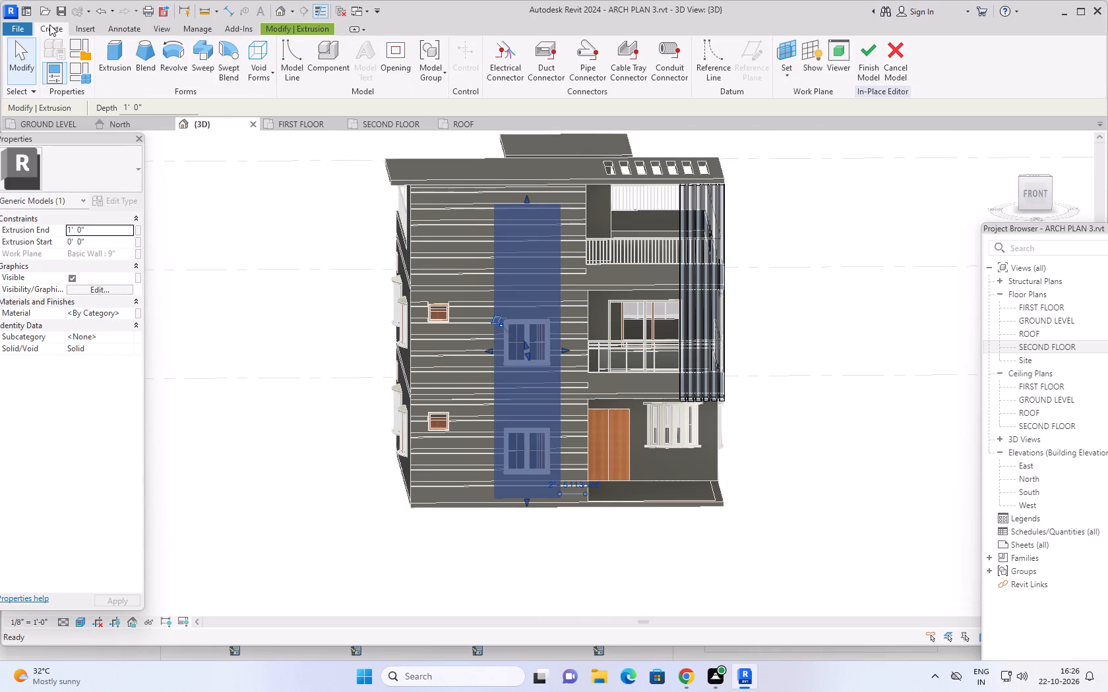
{"action": "left_click", "coordinate": [265, 80]}
{"action": "left_click", "coordinate": [262, 99]}
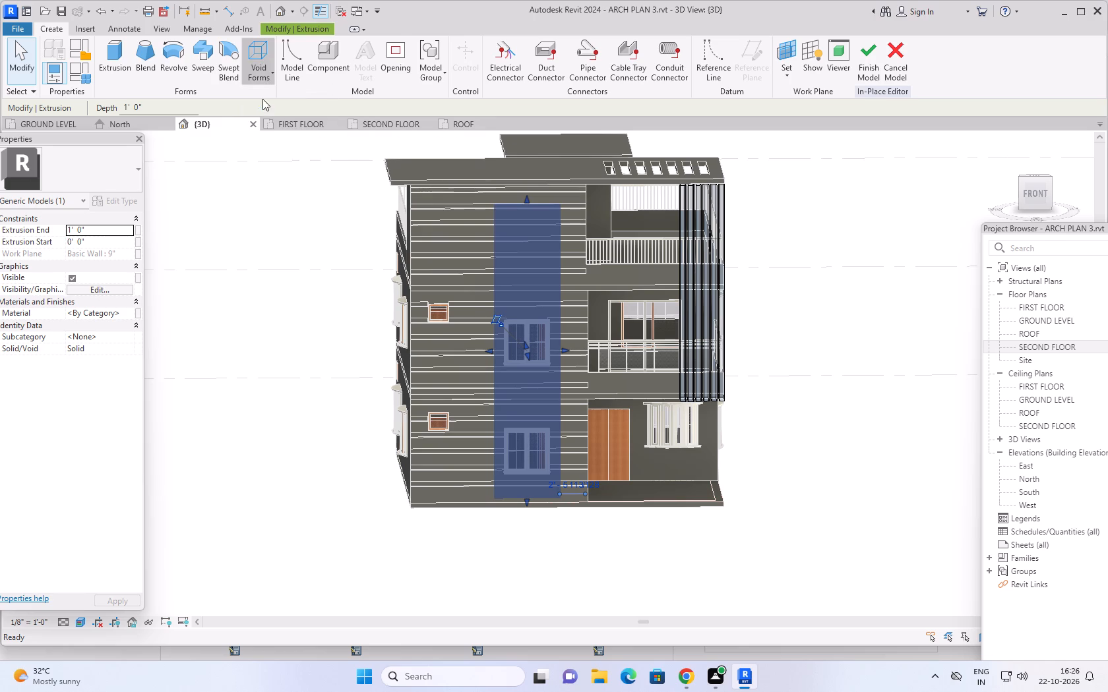
{"action": "left_click", "coordinate": [614, 78]}
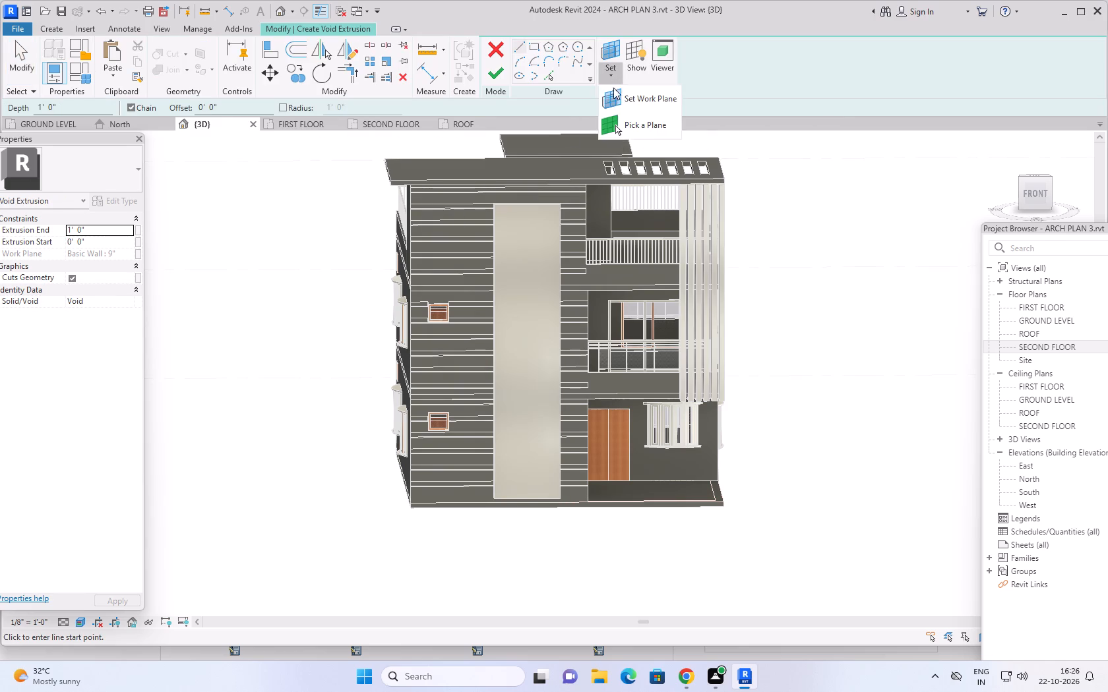
{"action": "left_click", "coordinate": [624, 119]}
{"action": "left_click", "coordinate": [547, 310]}
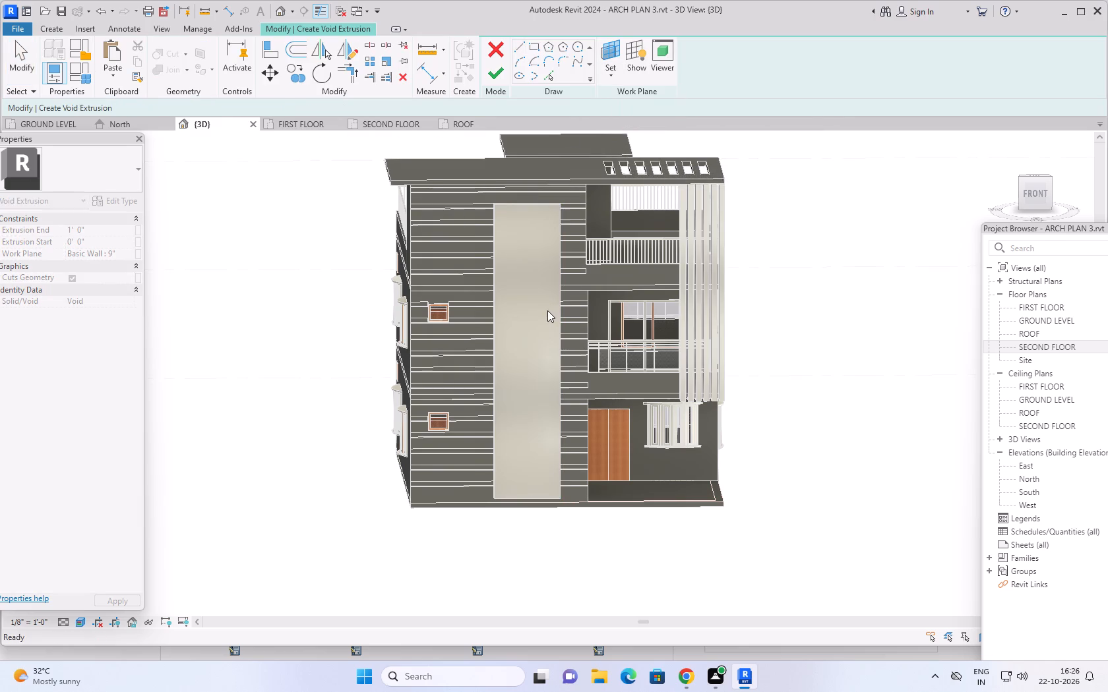
Set up a rectangle sketch with a 1' offset and set the void's extrusion end to 4'.
{"action": "left_click", "coordinate": [534, 48]}
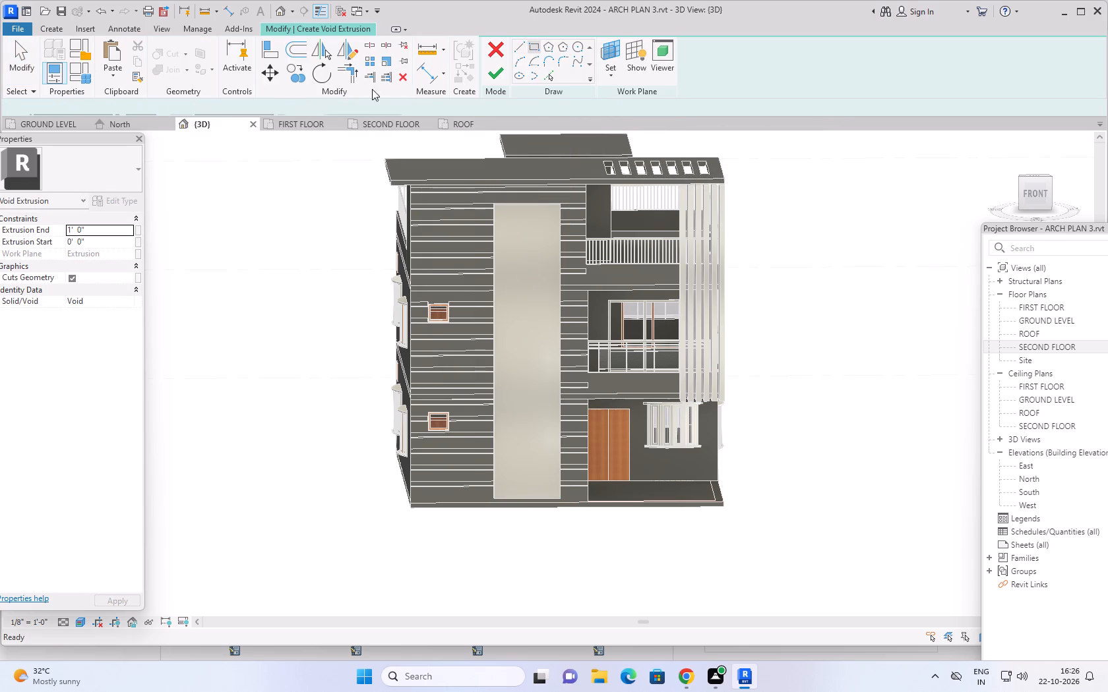
{"action": "left_click", "coordinate": [231, 103]}
{"action": "key", "text": "BackSpace"}
{"action": "key", "text": "BackSpace"}
{"action": "key", "text": "BackSpace"}
{"action": "key", "text": "BackSpace"}
{"action": "key", "text": "BackSpace"}
{"action": "key", "text": "BackSpace"}
{"action": "key", "text": "BackSpace"}
{"action": "key", "text": "BackSpace"}
{"action": "key", "text": "BackSpace"}
{"action": "key", "text": "BackSpace"}
{"action": "key", "text": "BackSpace"}
{"action": "key", "text": "BackSpace"}
{"action": "key", "text": "BackSpace"}
{"action": "key", "text": "BackSpace"}
{"action": "key", "text": "BackSpace"}
{"action": "key", "text": "BackSpace"}
{"action": "key", "text": "BackSpace"}
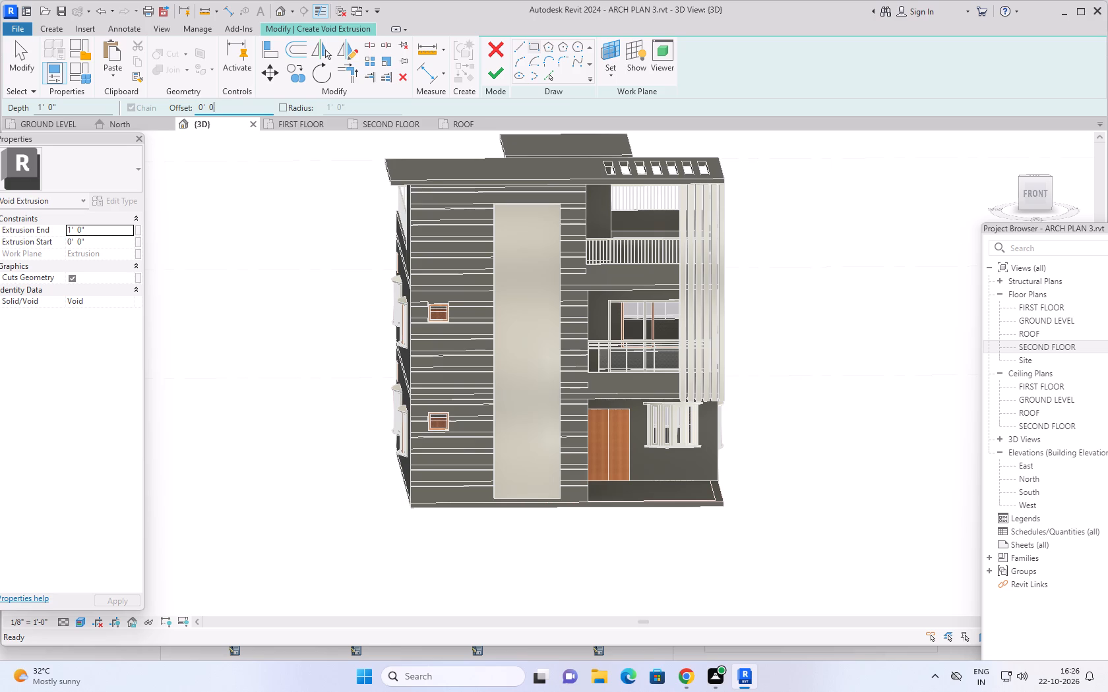
{"action": "key", "text": "1"}
{"action": "key", "text": "apostrophe"}
{"action": "key", "text": "Return"}
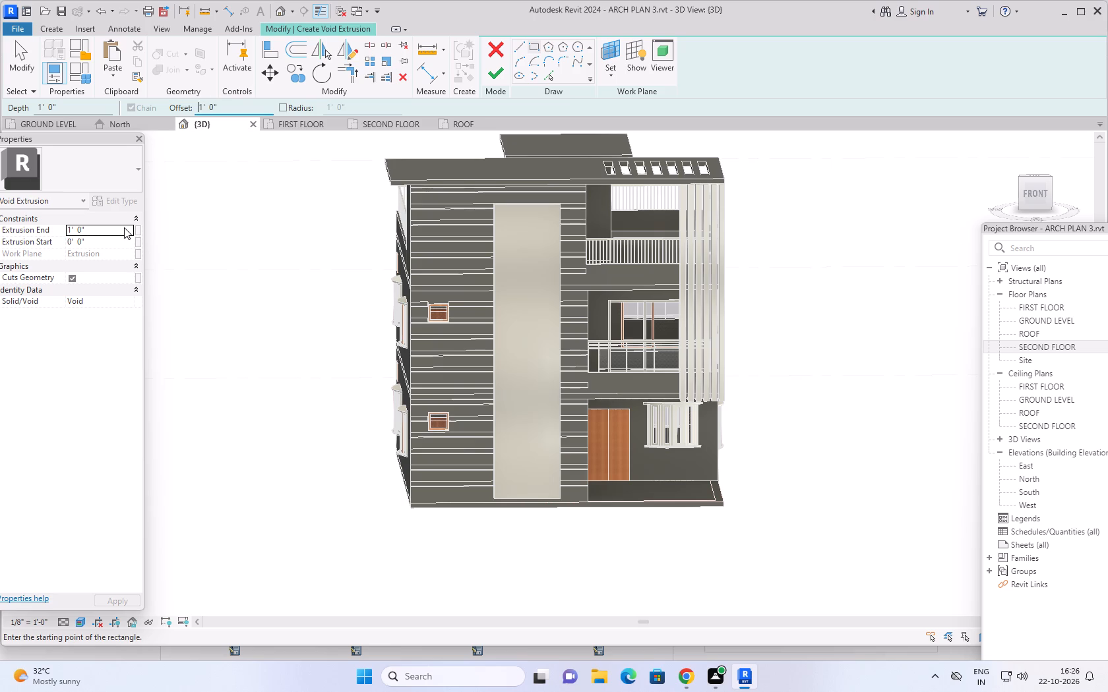
{"action": "left_click", "coordinate": [107, 227]}
{"action": "type", "text": "4'"}
{"action": "key", "text": "Return"}
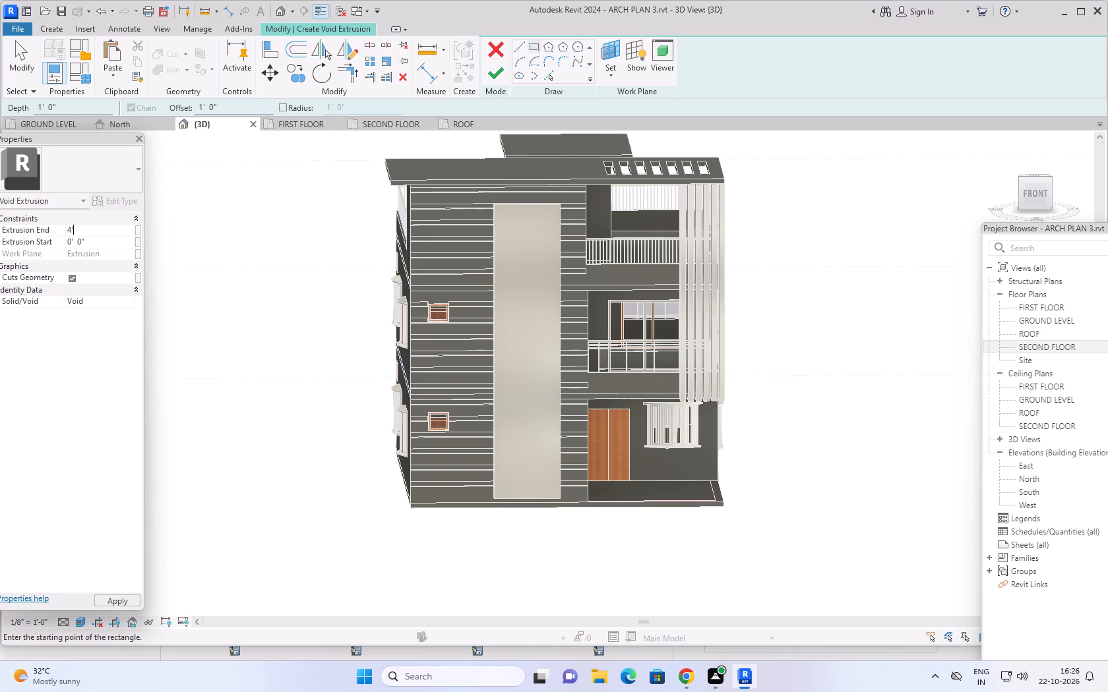
Sketch the void's rectangle from the tall panel's upper corner to its opposite lower corner, offset 1' inside the panel edges.
{"action": "scroll", "coordinate": [503, 202], "scroll_direction": "up", "scroll_amount": 3}
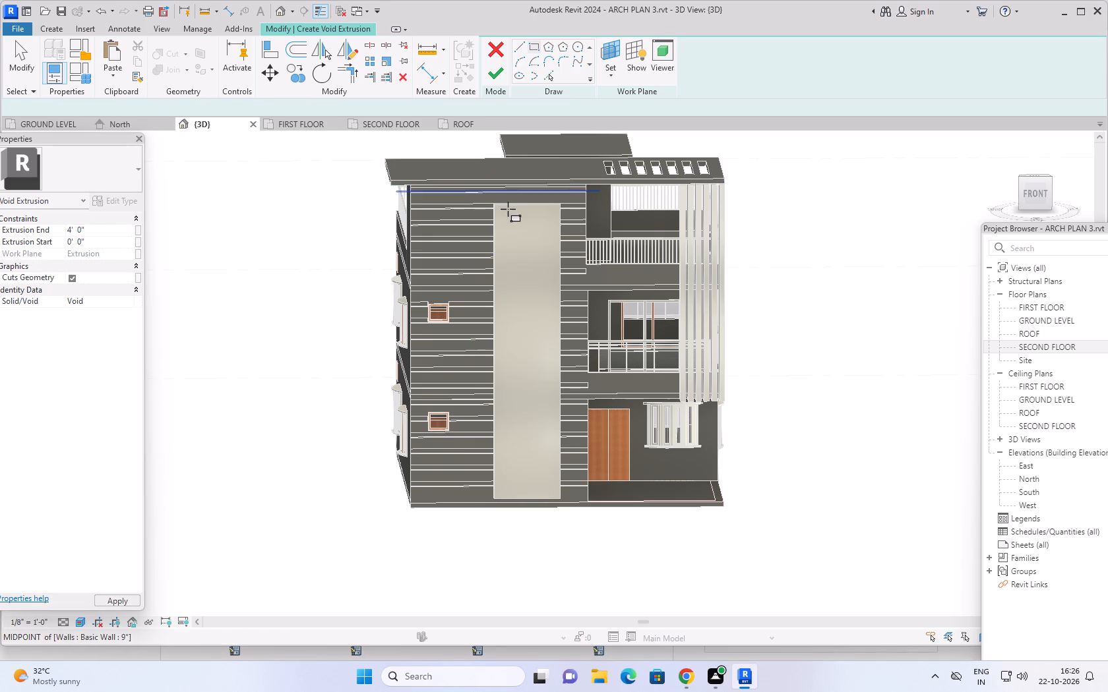
{"action": "scroll", "coordinate": [508, 209], "scroll_direction": "up", "scroll_amount": 5}
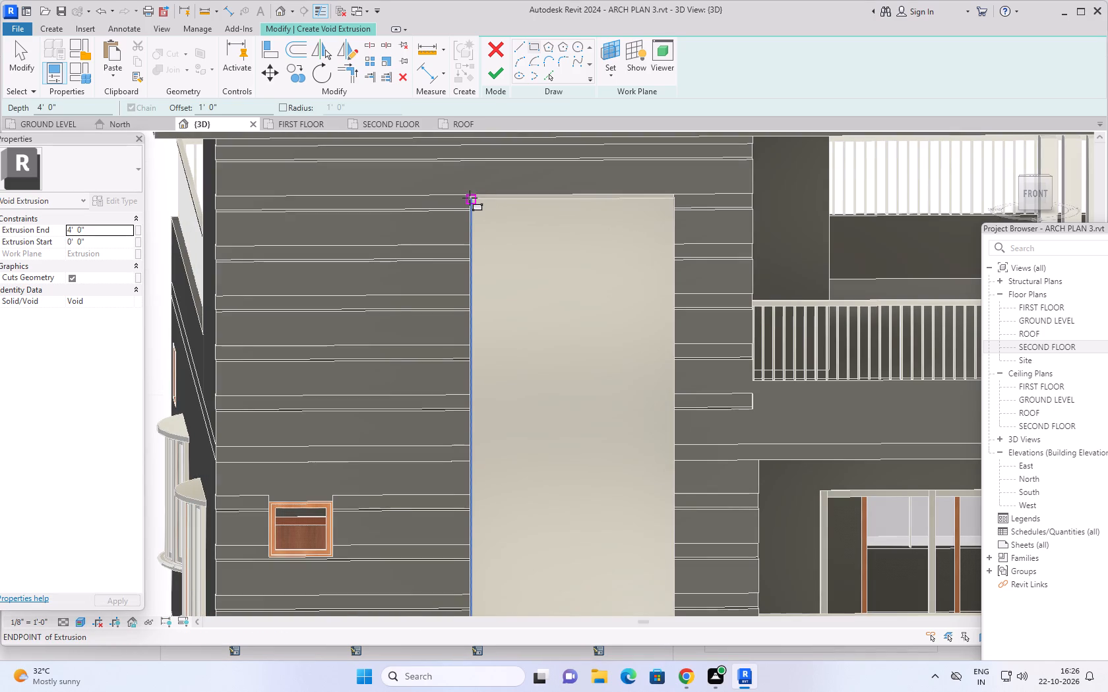
{"action": "left_click", "coordinate": [470, 196]}
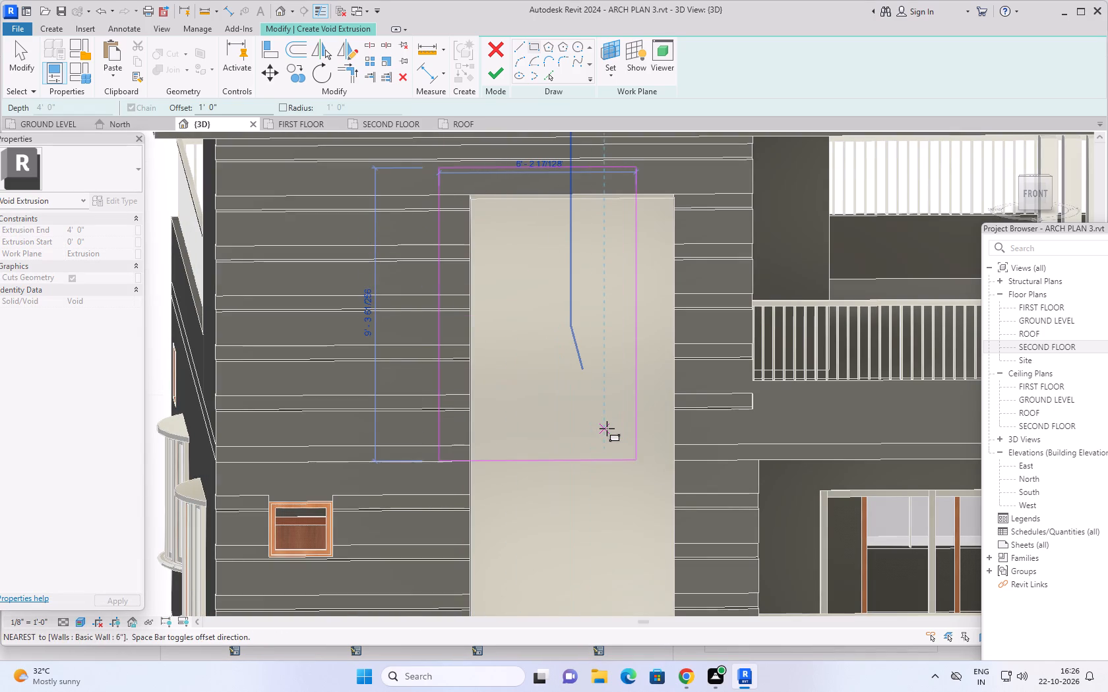
{"action": "key", "text": "space"}
{"action": "scroll", "coordinate": [614, 428], "scroll_direction": "down", "scroll_amount": 5}
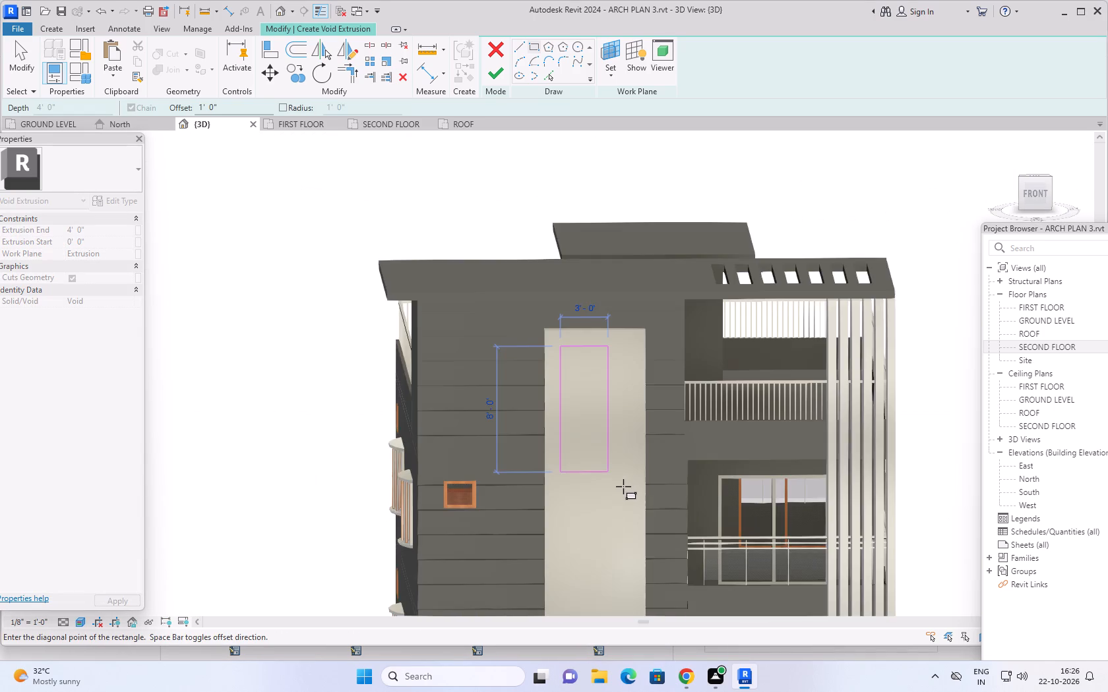
{"action": "scroll", "coordinate": [625, 491], "scroll_direction": "down", "scroll_amount": 2}
{"action": "middle_click_drag", "start_coordinate": [627, 515], "coordinate": [617, 302]}
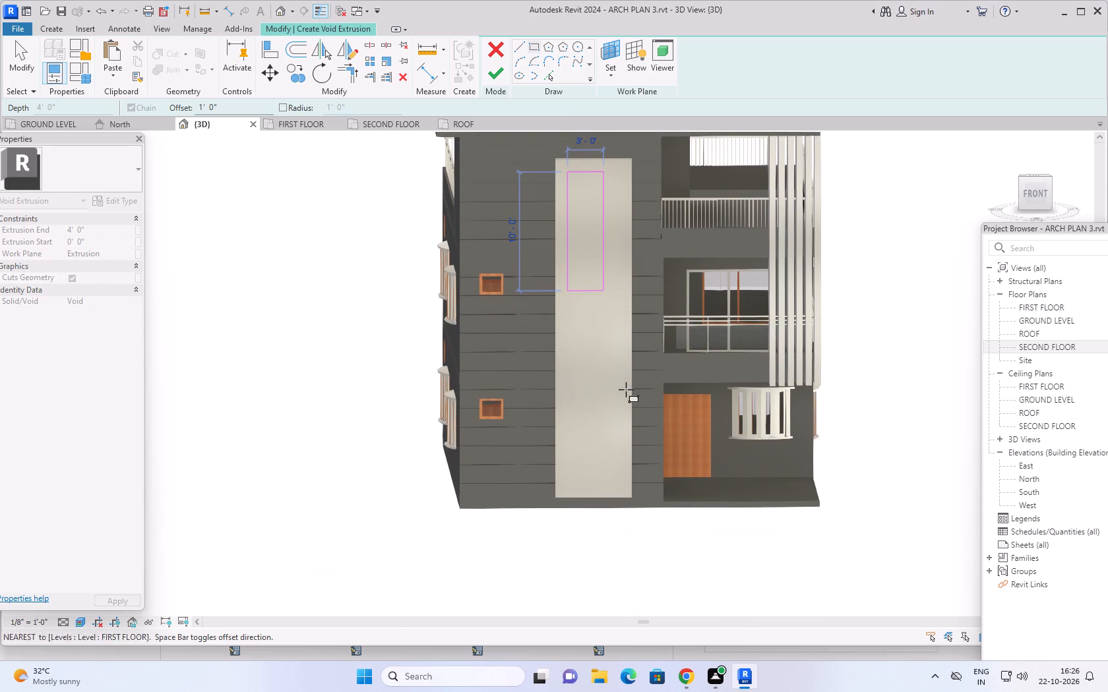
{"action": "left_click", "coordinate": [631, 497]}
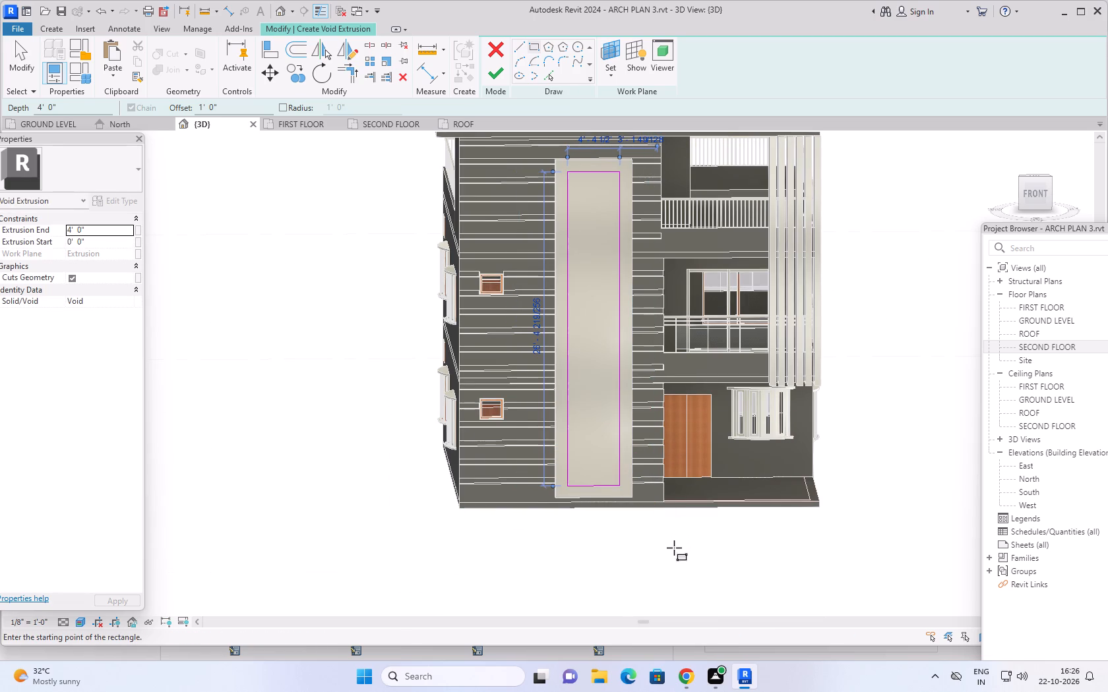
Finish the void extrusion and the in-place model so the panel is hollowed into a frame.
{"action": "left_click", "coordinate": [493, 70]}
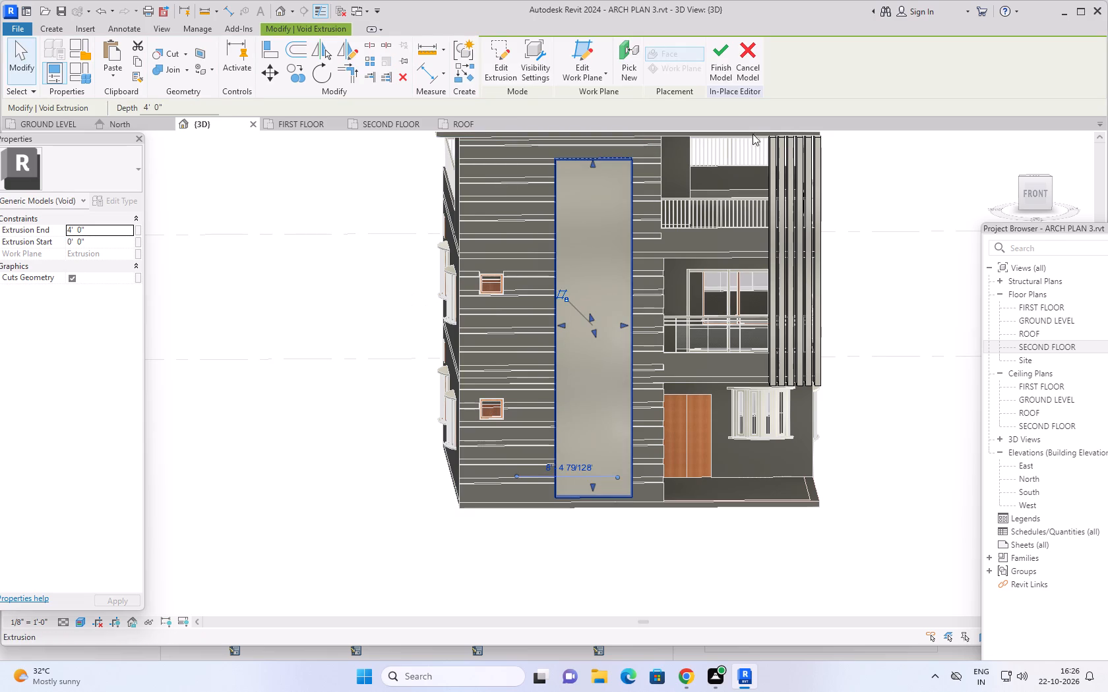
{"action": "left_click", "coordinate": [722, 66]}
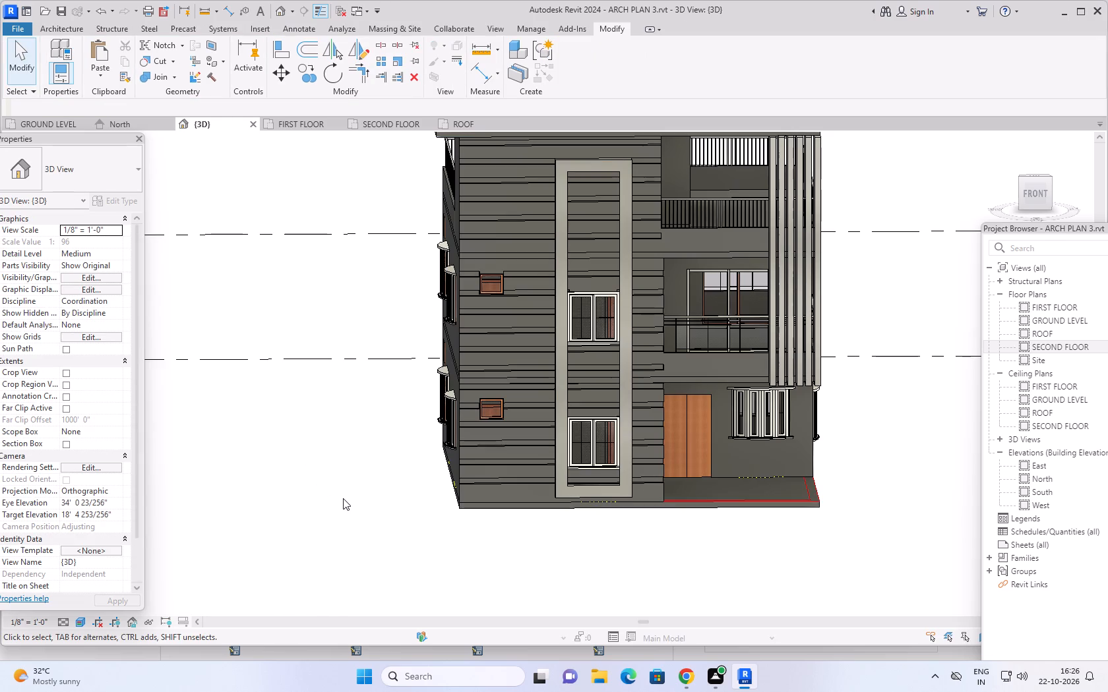
Inspect the hollowed window frame on the front facade from the front and both sides.
{"action": "middle_click_drag", "start_coordinate": [345, 490], "coordinate": [554, 505], "text": "shift"}
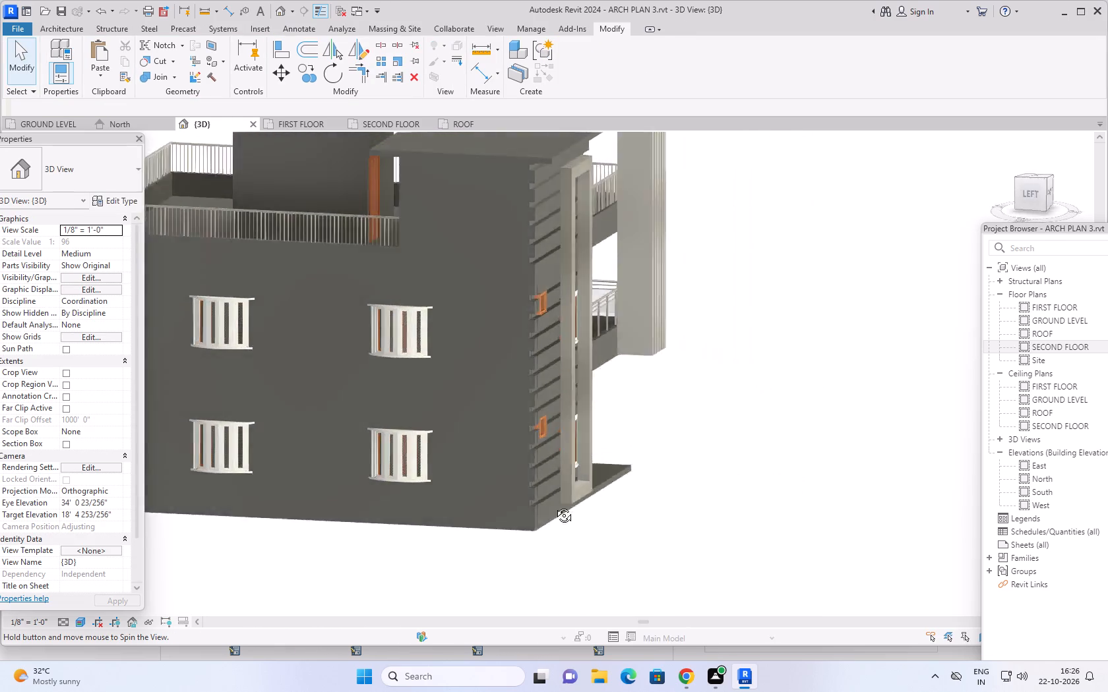
{"action": "middle_click_drag", "start_coordinate": [554, 505], "coordinate": [400, 441], "text": "shift"}
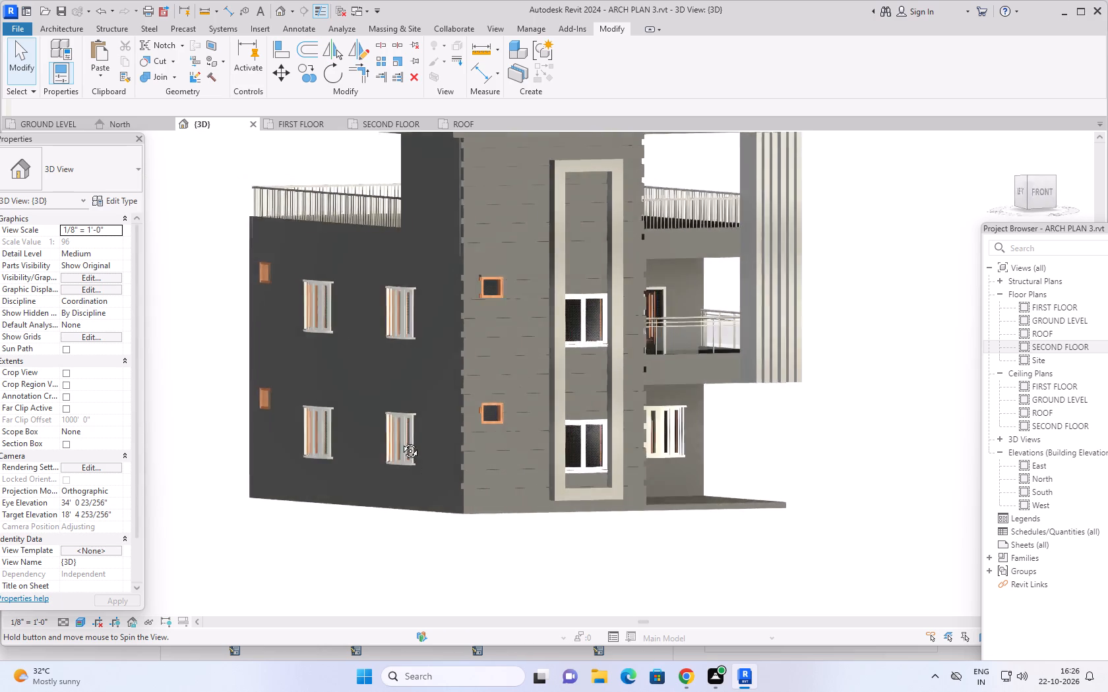
{"action": "middle_click_drag", "start_coordinate": [400, 441], "coordinate": [399, 438], "text": "shift"}
{"action": "middle_click_drag", "start_coordinate": [586, 530], "coordinate": [551, 542], "text": "shift"}
{"action": "scroll", "coordinate": [571, 541], "scroll_direction": "down", "scroll_amount": 1}
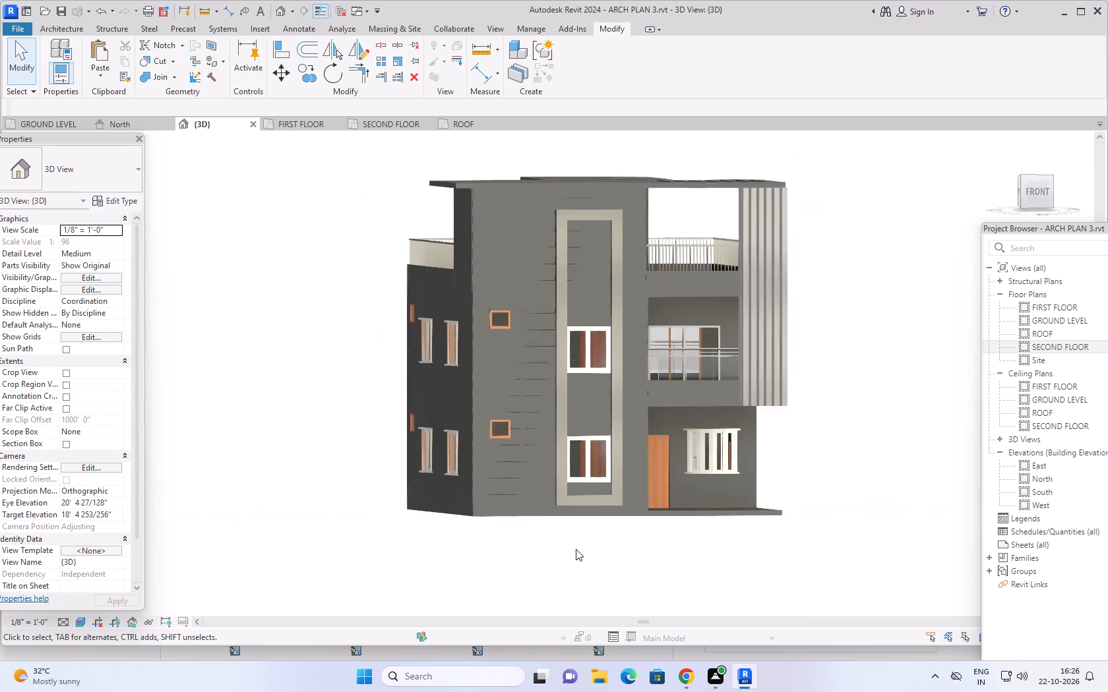
{"action": "scroll", "coordinate": [576, 549], "scroll_direction": "down", "scroll_amount": 1}
{"action": "middle_click_drag", "start_coordinate": [592, 556], "coordinate": [563, 560]}
{"action": "middle_click_drag", "start_coordinate": [570, 558], "coordinate": [556, 552]}
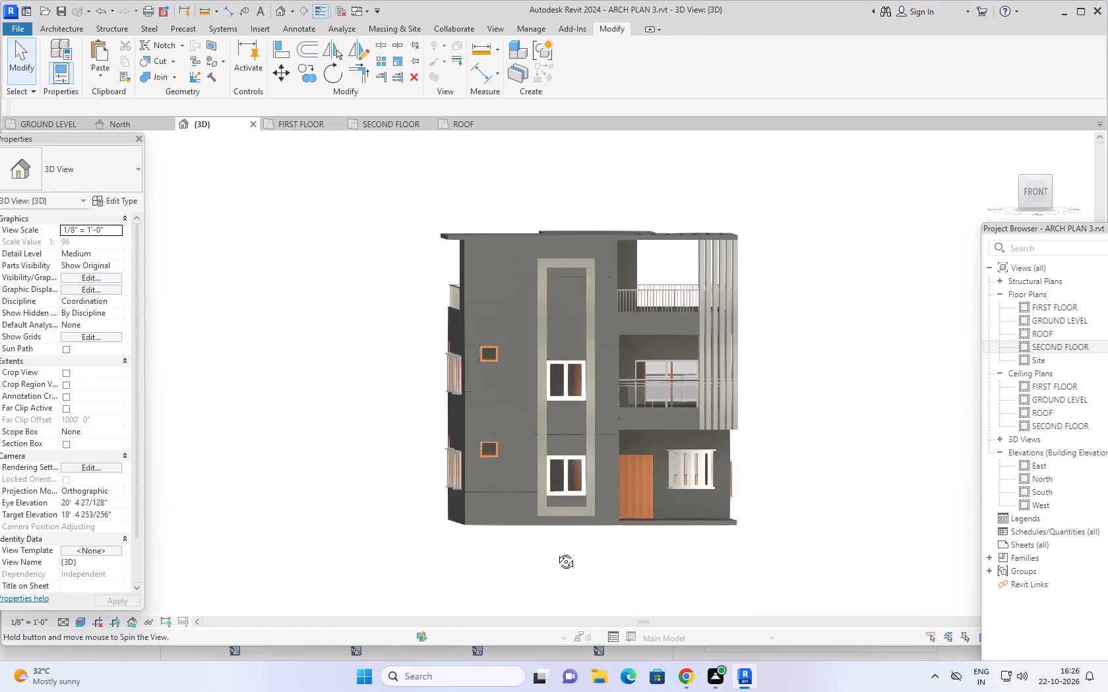
{"action": "middle_click_drag", "start_coordinate": [556, 552], "coordinate": [555, 554]}
{"action": "middle_click_drag", "start_coordinate": [569, 552], "coordinate": [553, 570]}
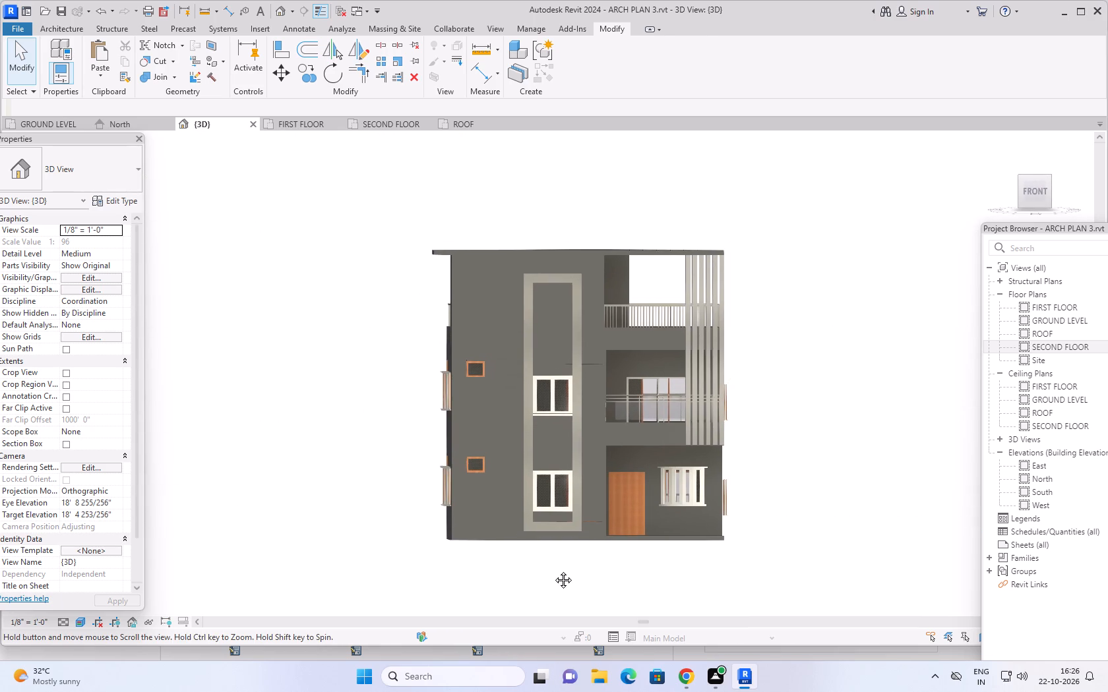
{"action": "middle_click_drag", "start_coordinate": [553, 570], "coordinate": [553, 572]}
{"action": "scroll", "coordinate": [561, 443], "scroll_direction": "up", "scroll_amount": 1}
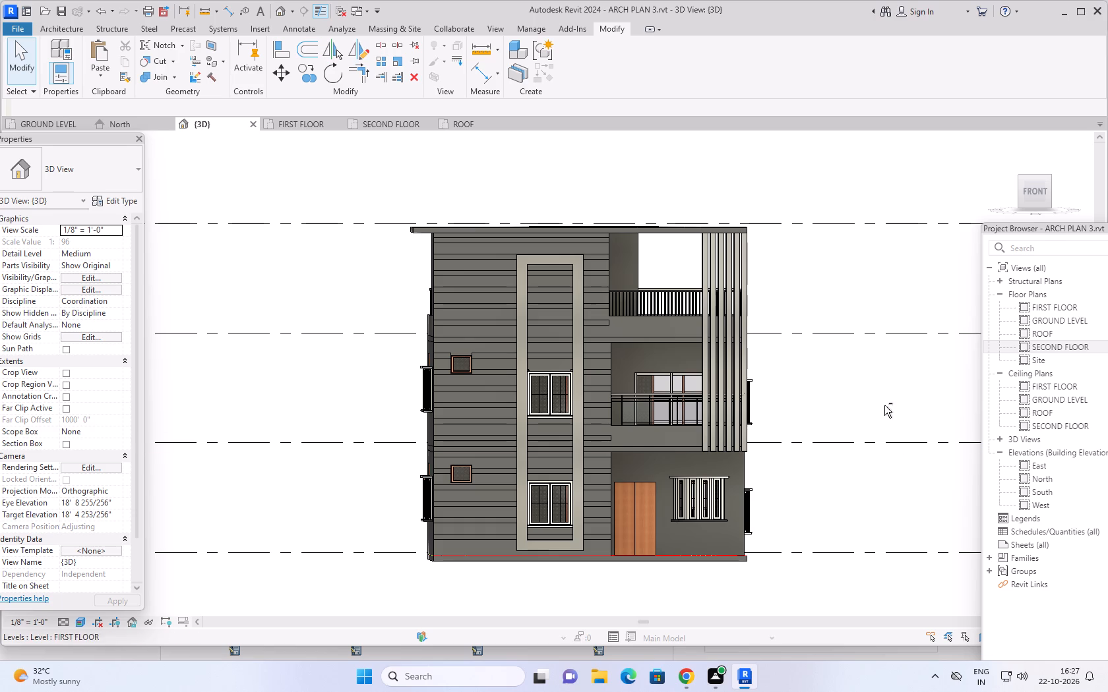
{"action": "middle_click_drag", "start_coordinate": [880, 407], "coordinate": [706, 560], "text": "shift"}
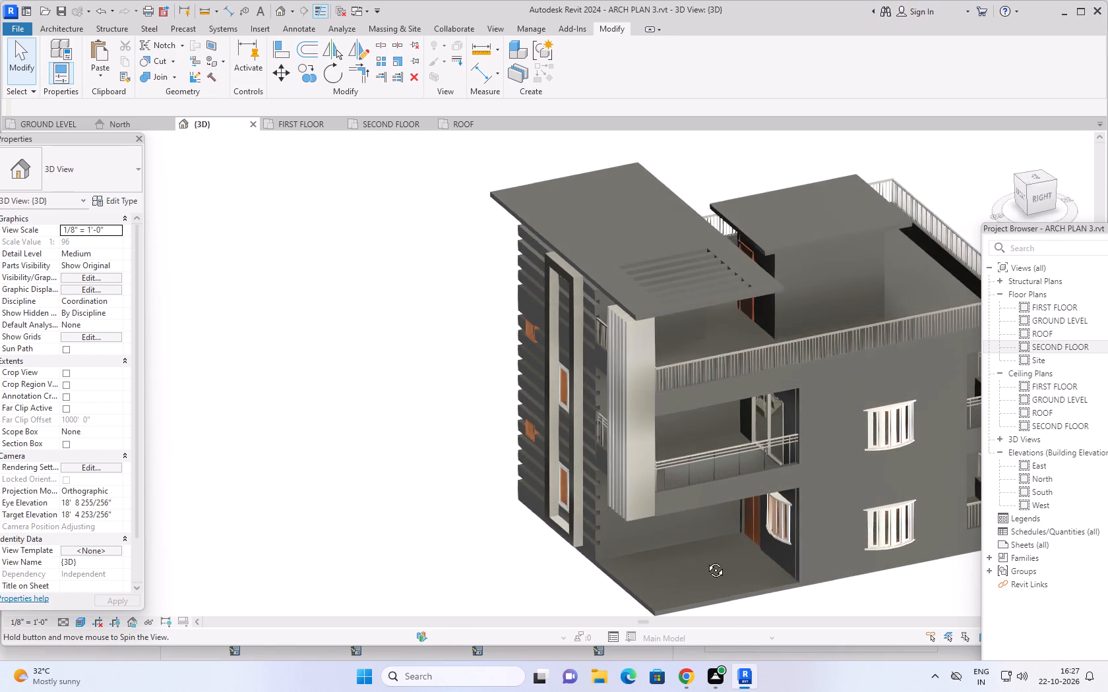
{"action": "middle_click_drag", "start_coordinate": [706, 560], "coordinate": [865, 558], "text": "shift"}
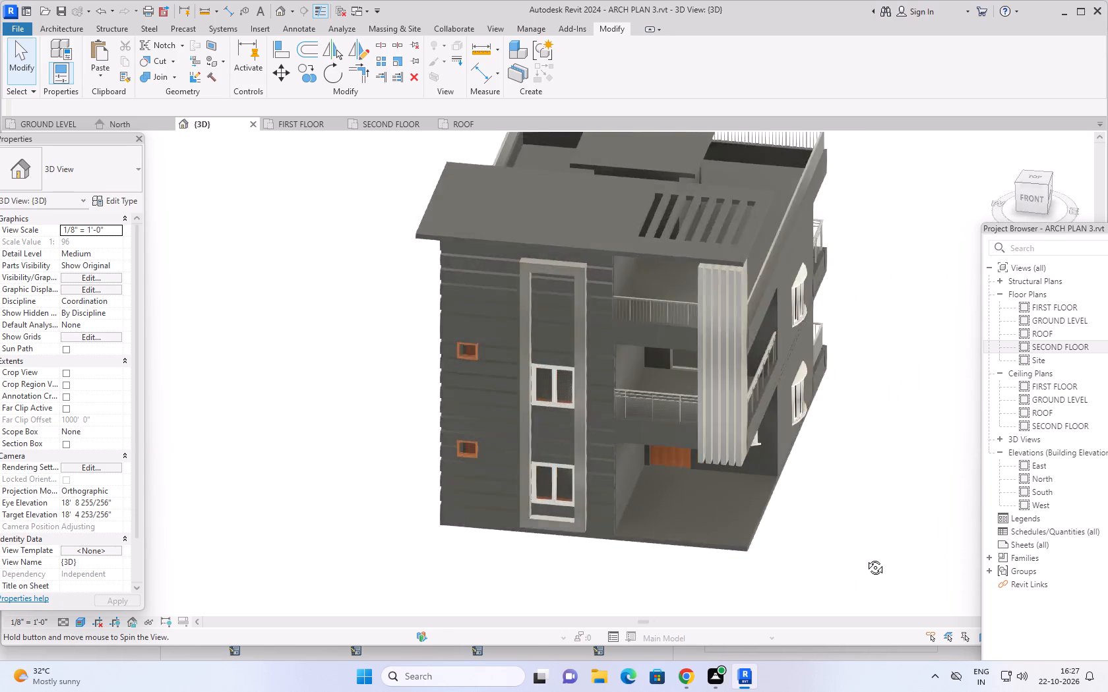
{"action": "middle_click_drag", "start_coordinate": [865, 558], "coordinate": [898, 492], "text": "shift"}
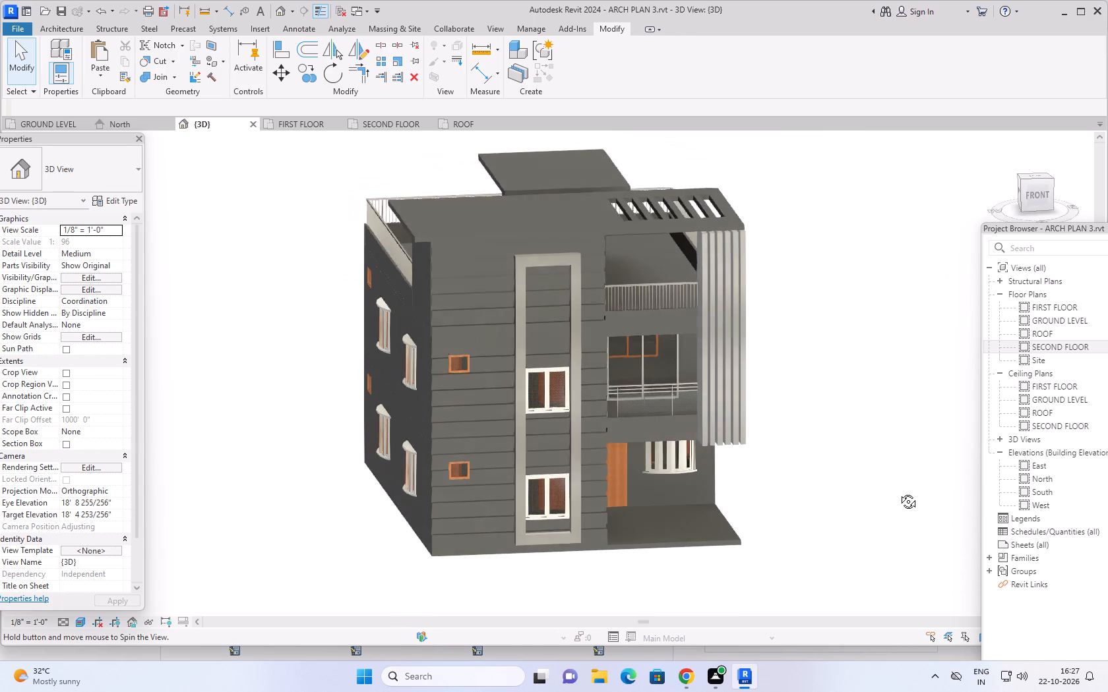
{"action": "middle_click_drag", "start_coordinate": [898, 492], "coordinate": [889, 513], "text": "shift"}
{"action": "scroll", "coordinate": [889, 513], "scroll_direction": "up", "scroll_amount": 1, "text": "shift"}
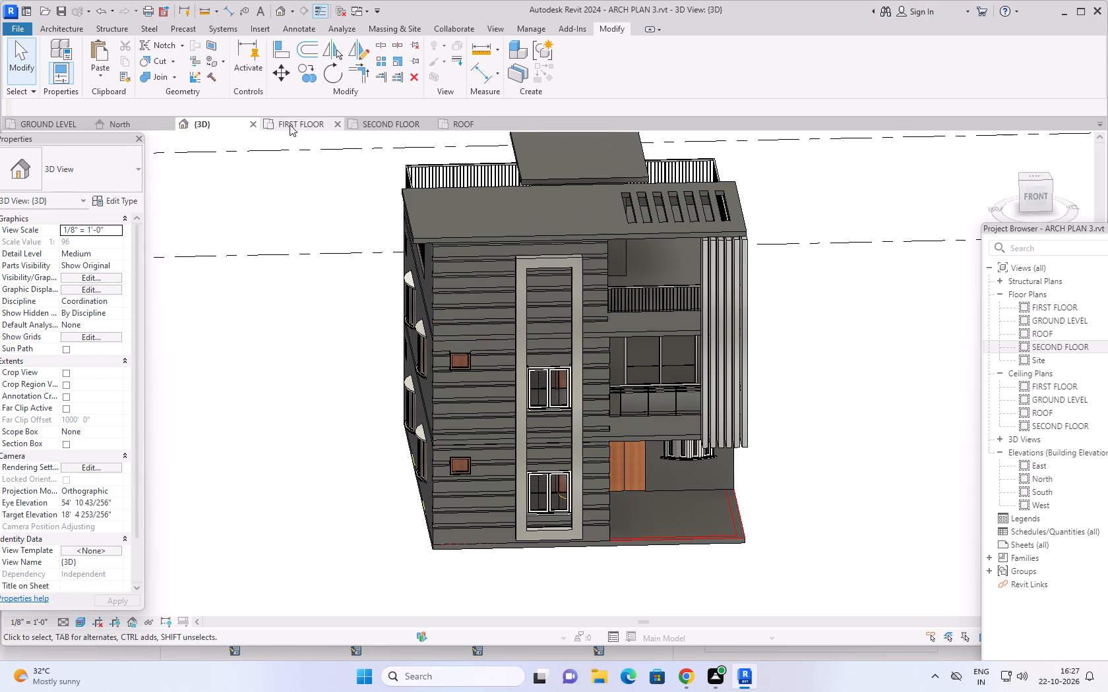
On the SECOND FLOOR plan, draw a Curtain Wall 1 wall about 4'-4 1/2" long between the inner faces of the facade frame's two sides.
{"action": "left_click", "coordinate": [385, 123]}
{"action": "scroll", "coordinate": [543, 480], "scroll_direction": "down", "scroll_amount": 6}
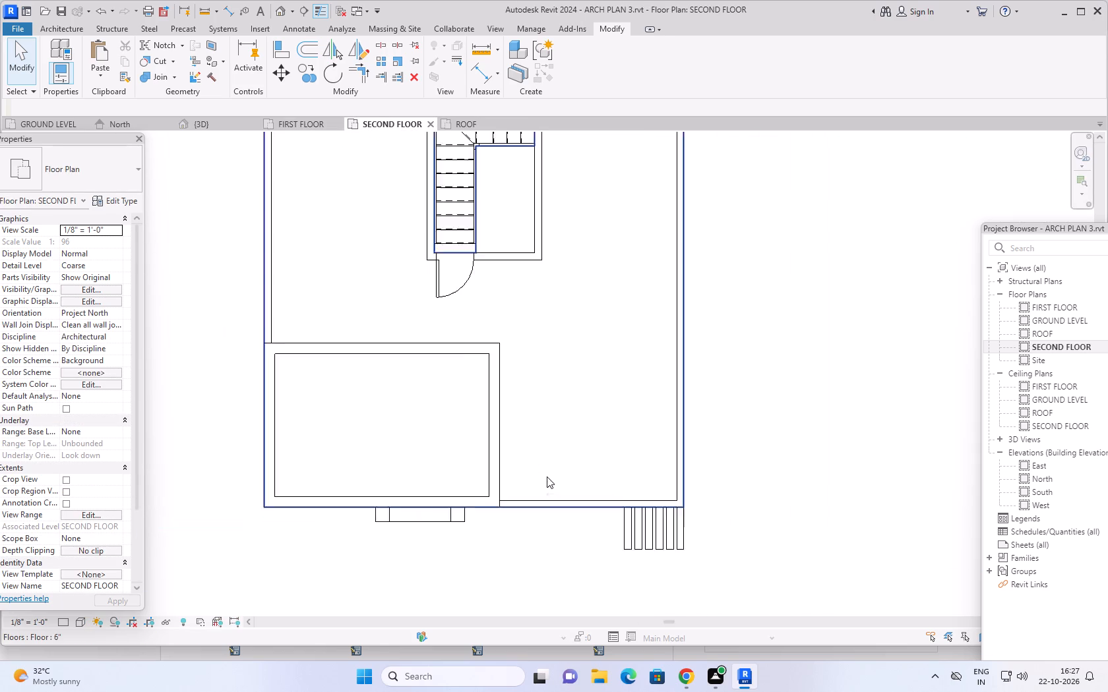
{"action": "scroll", "coordinate": [547, 476], "scroll_direction": "down", "scroll_amount": 2}
{"action": "scroll", "coordinate": [456, 493], "scroll_direction": "up", "scroll_amount": 3}
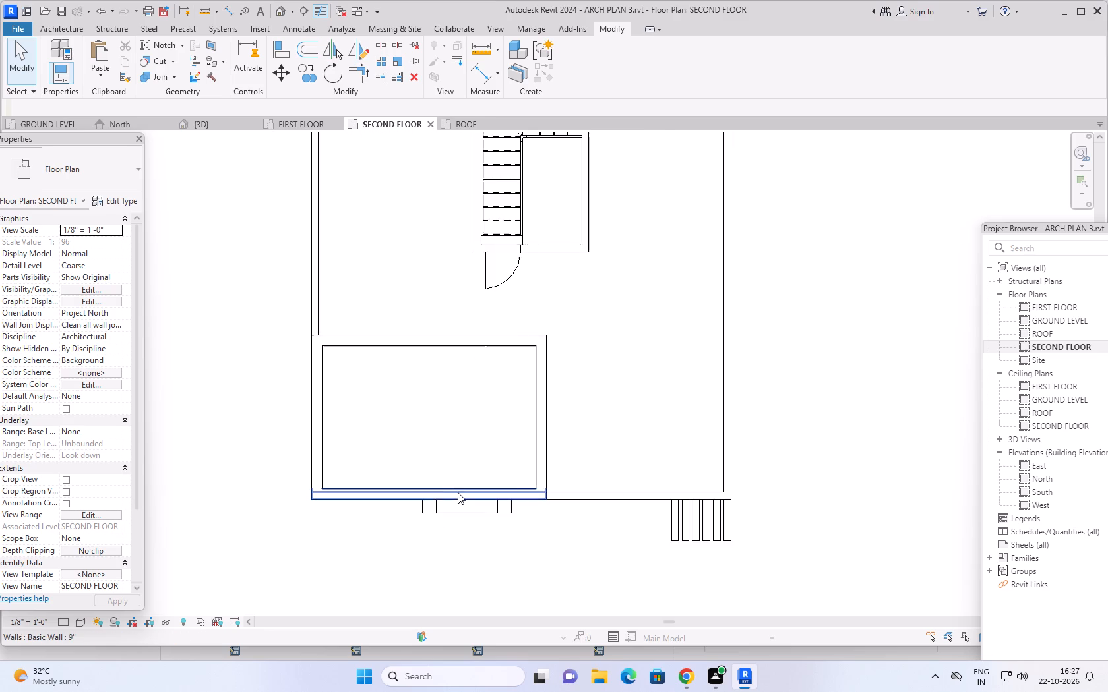
{"action": "scroll", "coordinate": [459, 492], "scroll_direction": "up", "scroll_amount": 9}
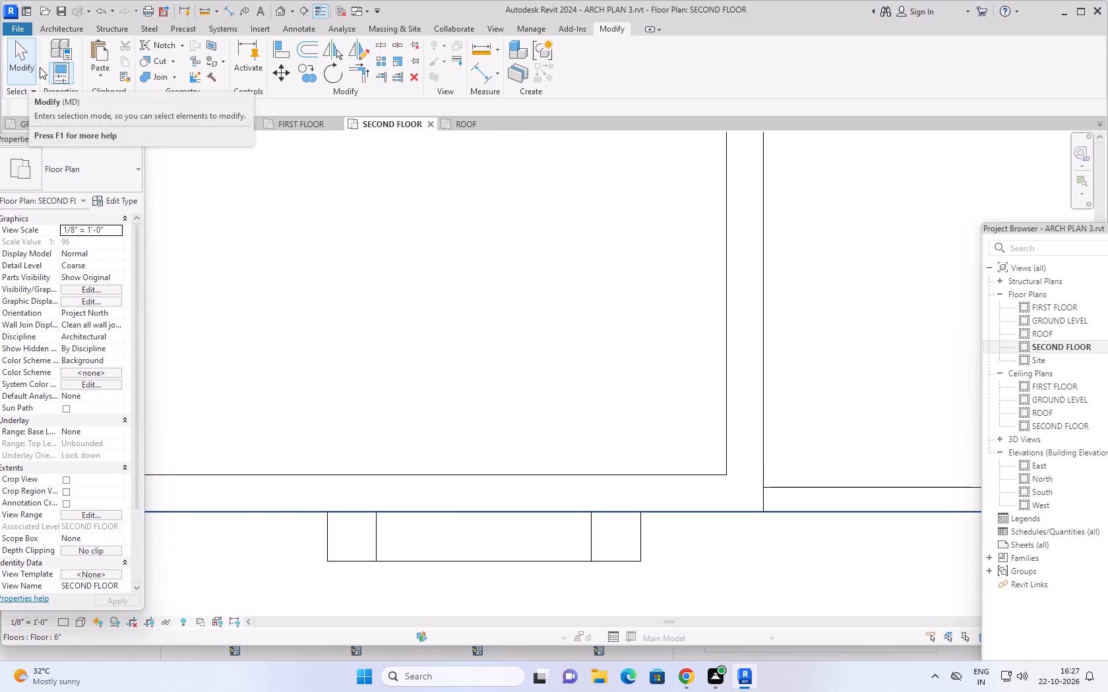
{"action": "left_click", "coordinate": [65, 28]}
{"action": "left_click", "coordinate": [57, 49]}
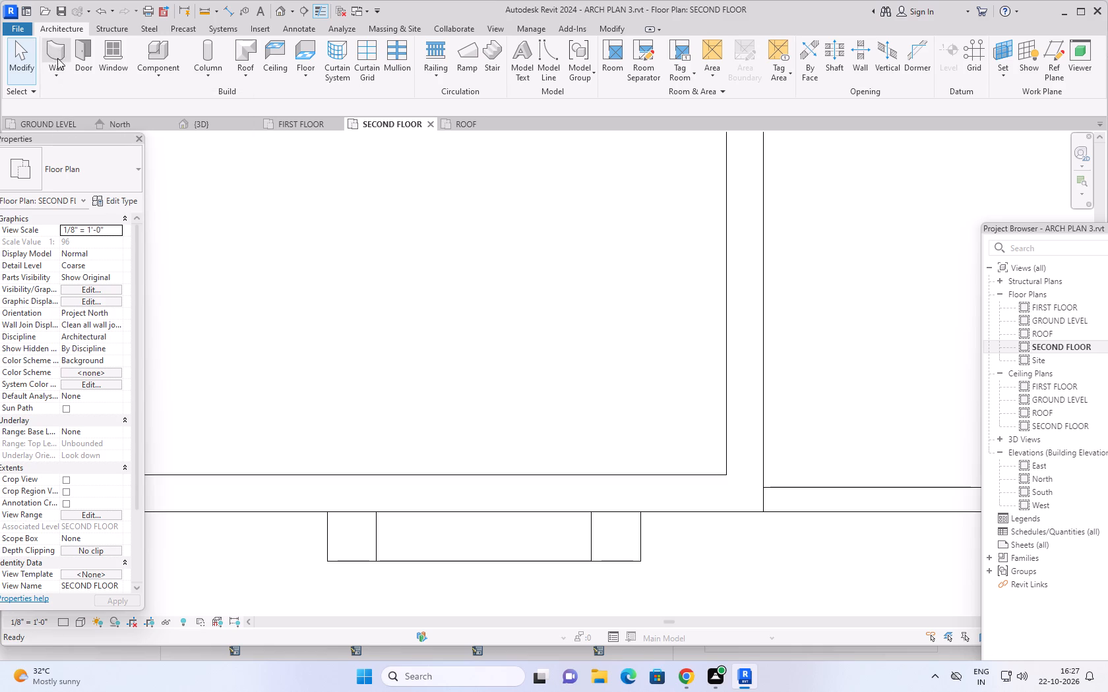
{"action": "left_click", "coordinate": [108, 173]}
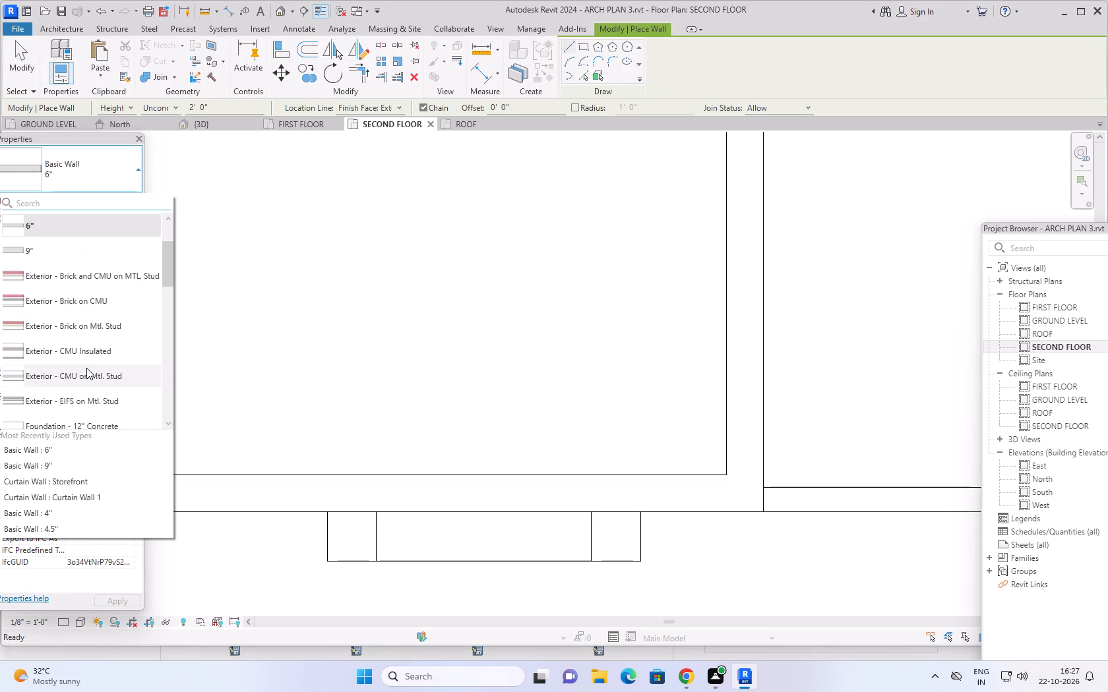
{"action": "scroll", "coordinate": [85, 370], "scroll_direction": "up", "scroll_amount": 8}
{"action": "scroll", "coordinate": [82, 352], "scroll_direction": "down", "scroll_amount": 3}
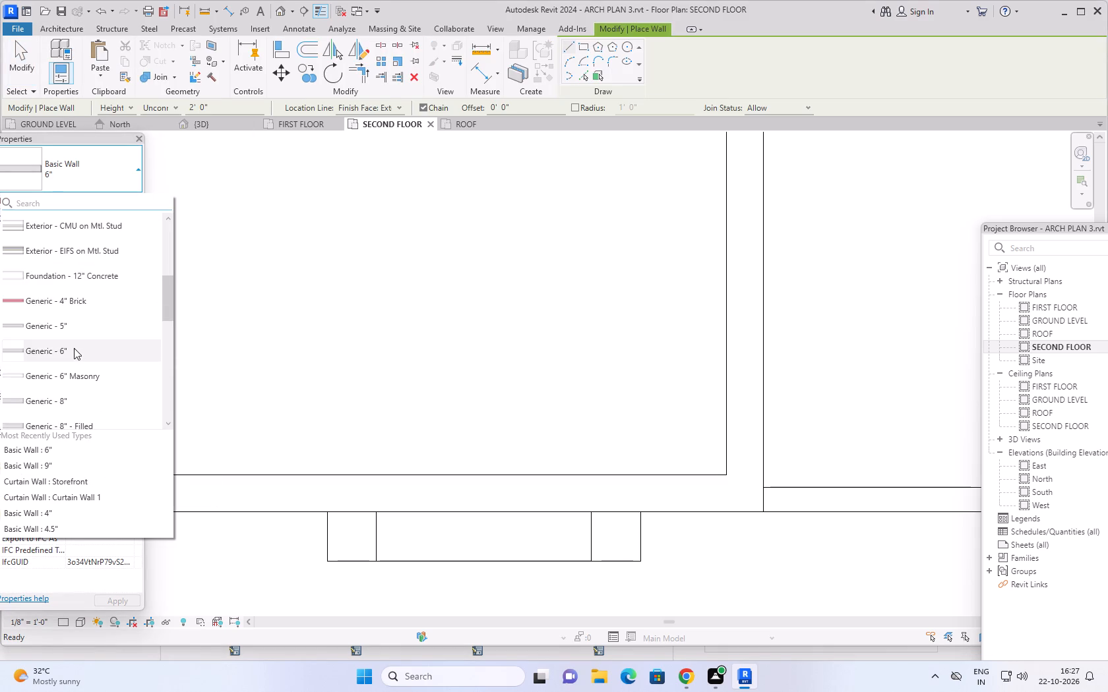
{"action": "scroll", "coordinate": [74, 348], "scroll_direction": "down", "scroll_amount": 12}
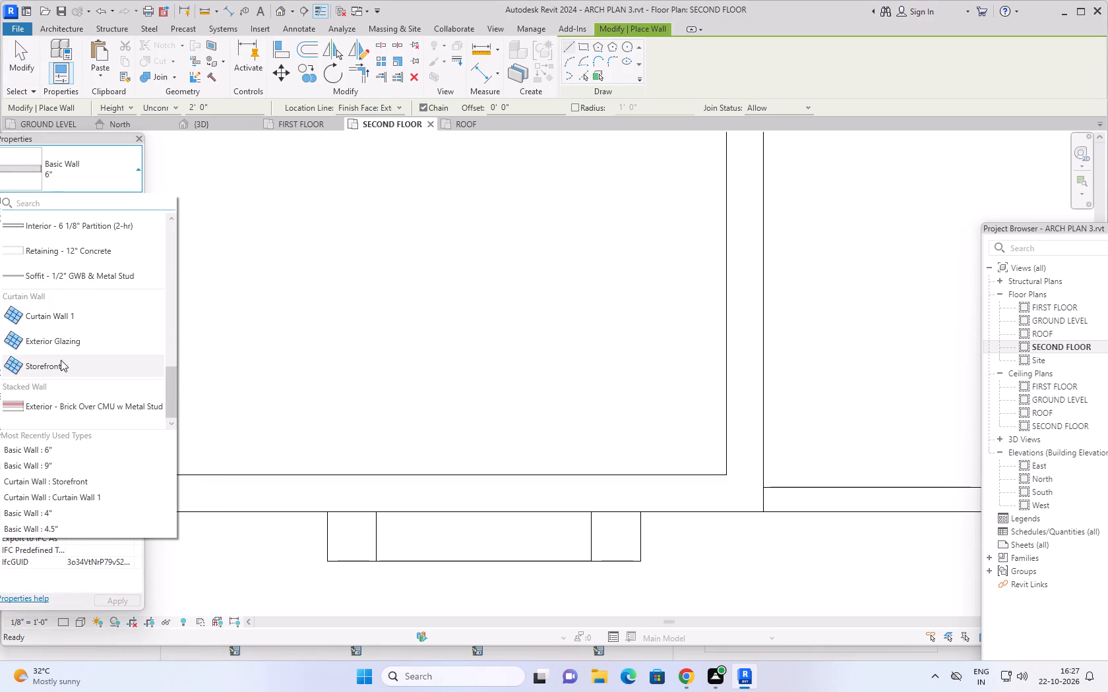
{"action": "left_click", "coordinate": [59, 319]}
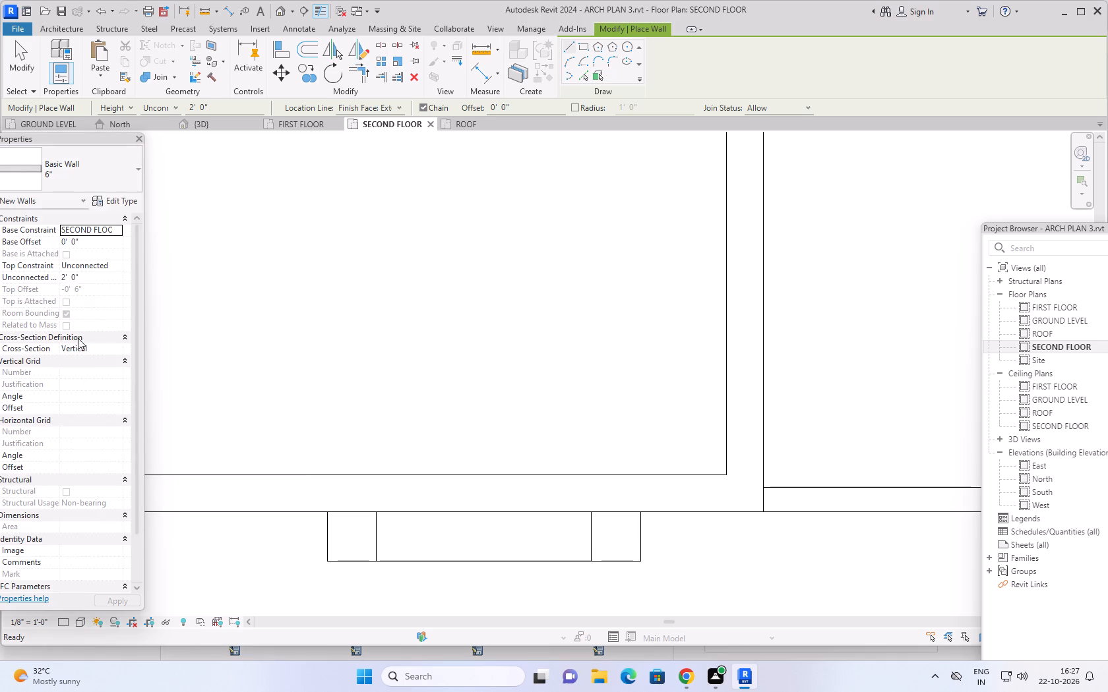
{"action": "scroll", "coordinate": [379, 538], "scroll_direction": "up", "scroll_amount": 2}
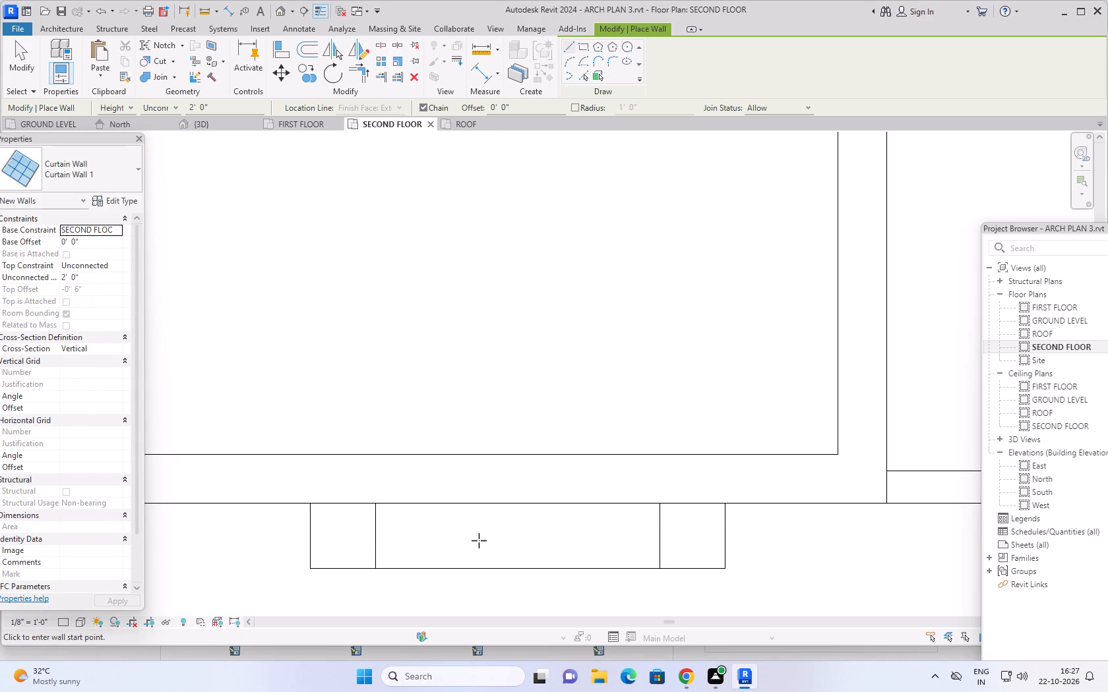
{"action": "left_click", "coordinate": [377, 537]}
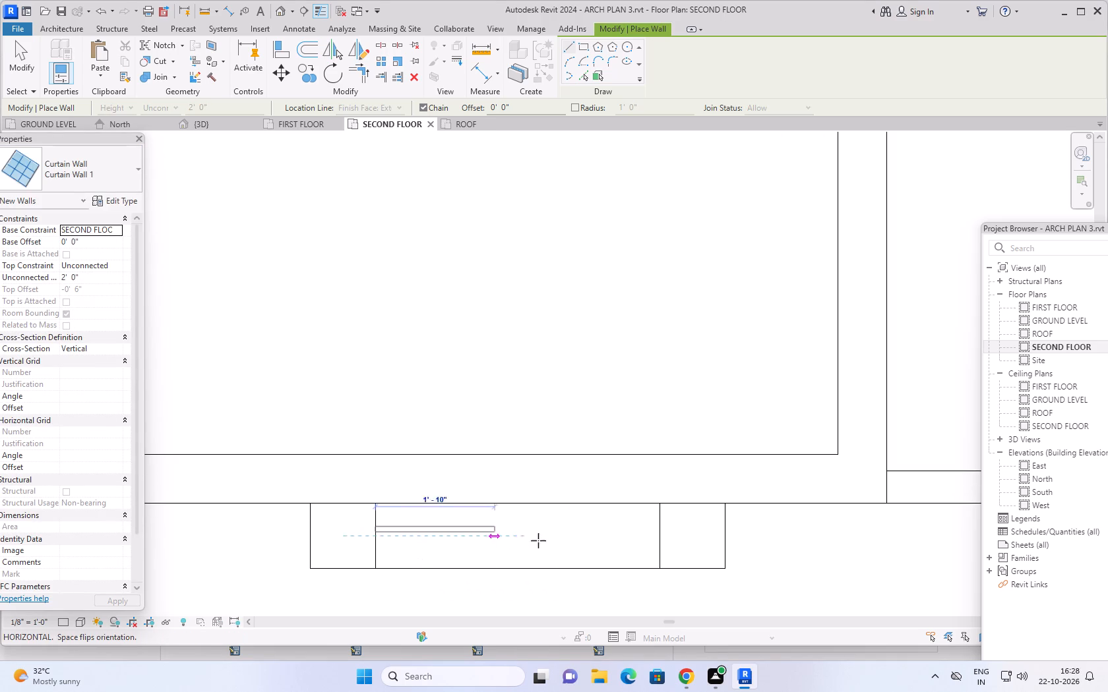
{"action": "left_click", "coordinate": [658, 540]}
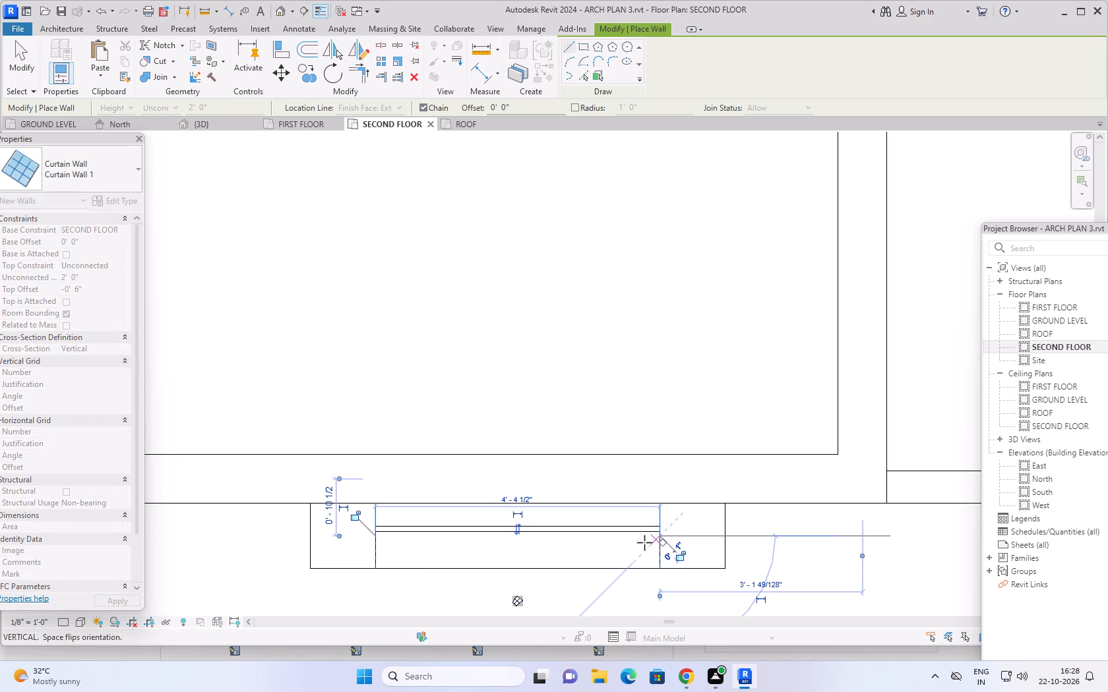
{"action": "key", "text": "Escape"}
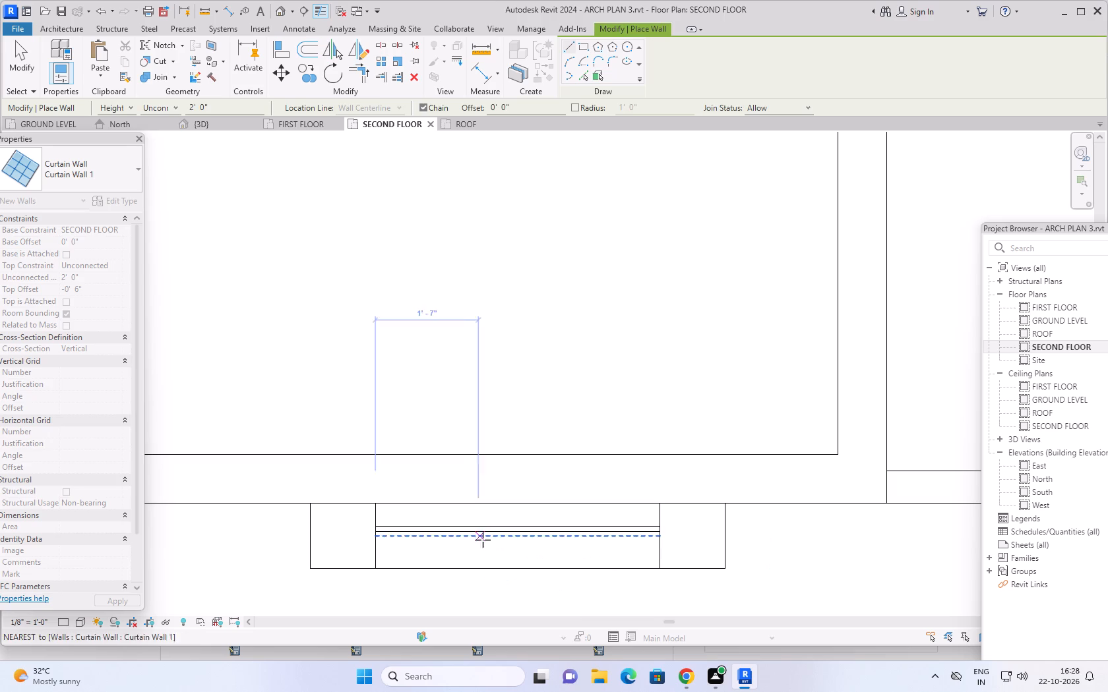
Leave the wall command and examine the framed front facade in the 3D view for the new curtain wall.
{"action": "left_click", "coordinate": [222, 125]}
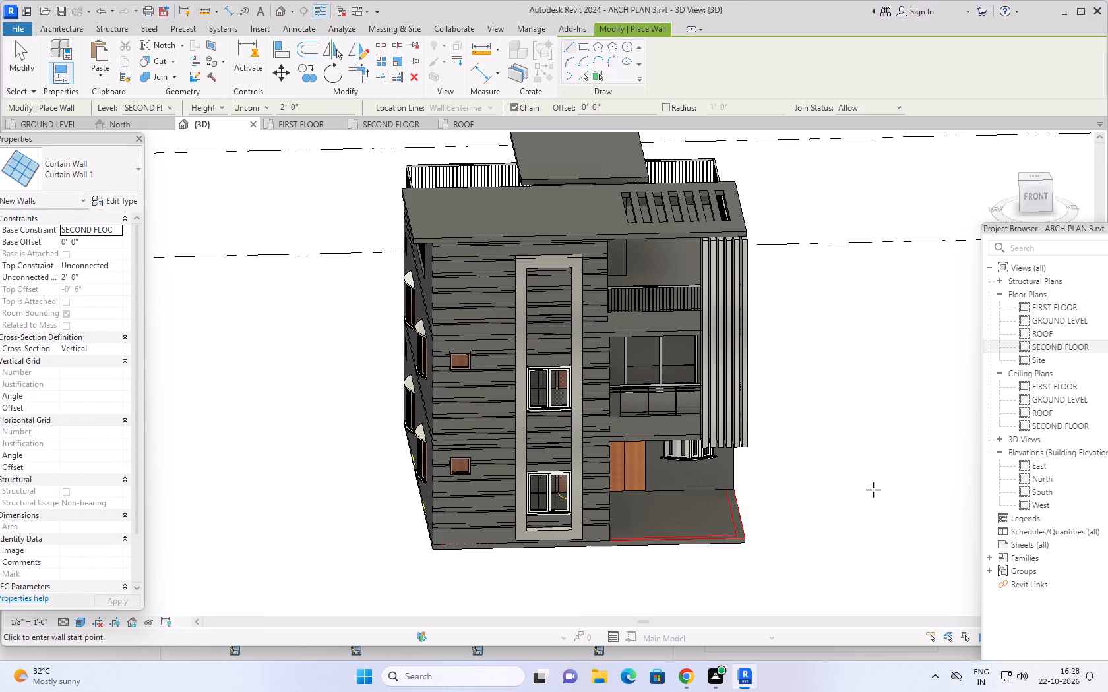
{"action": "key", "text": "Escape"}
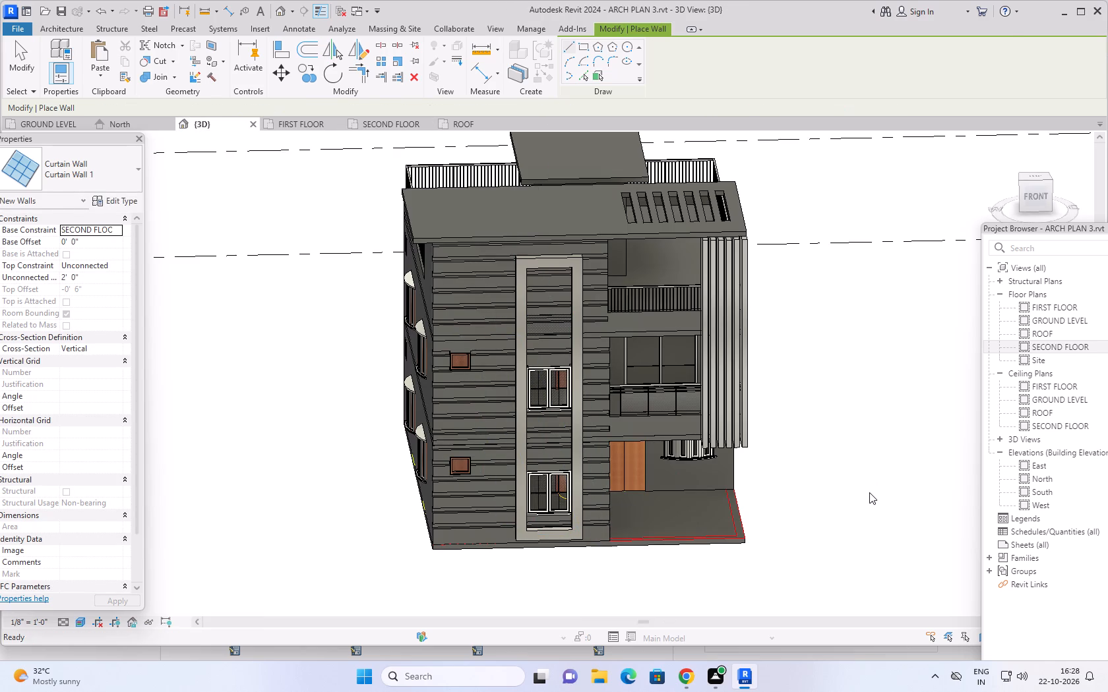
{"action": "middle_click_drag", "start_coordinate": [855, 492], "coordinate": [780, 545]}
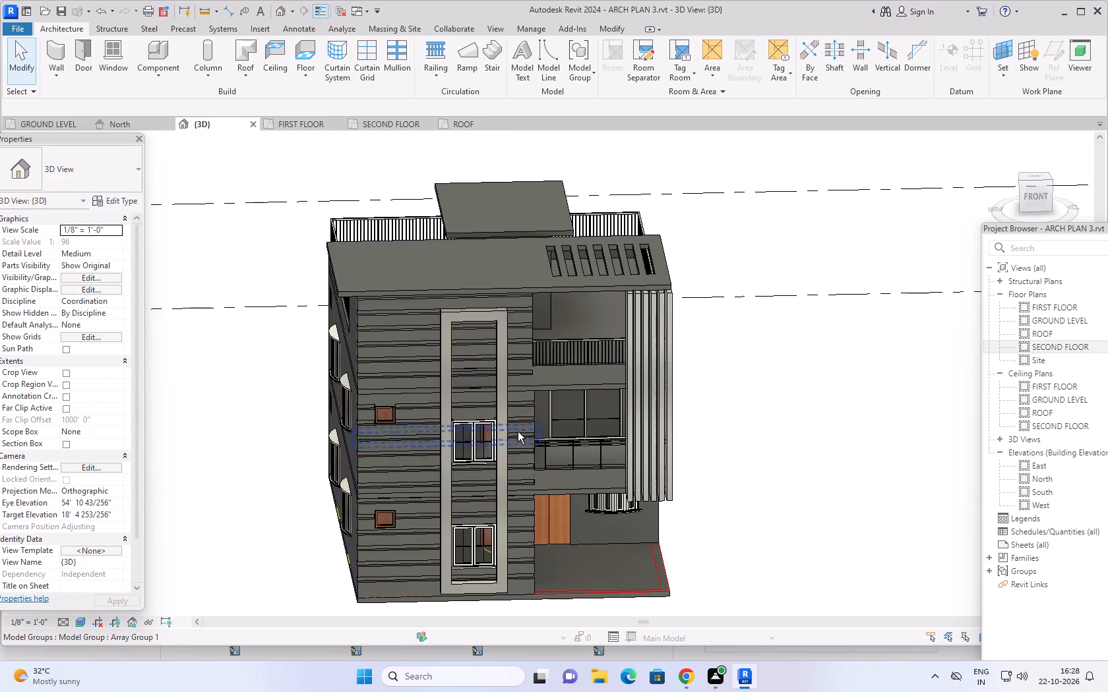
{"action": "middle_click", "coordinate": [513, 422], "text": "shift"}
{"action": "middle_click_drag", "start_coordinate": [499, 433], "coordinate": [458, 451], "text": "shift"}
{"action": "key", "text": "Escape"}
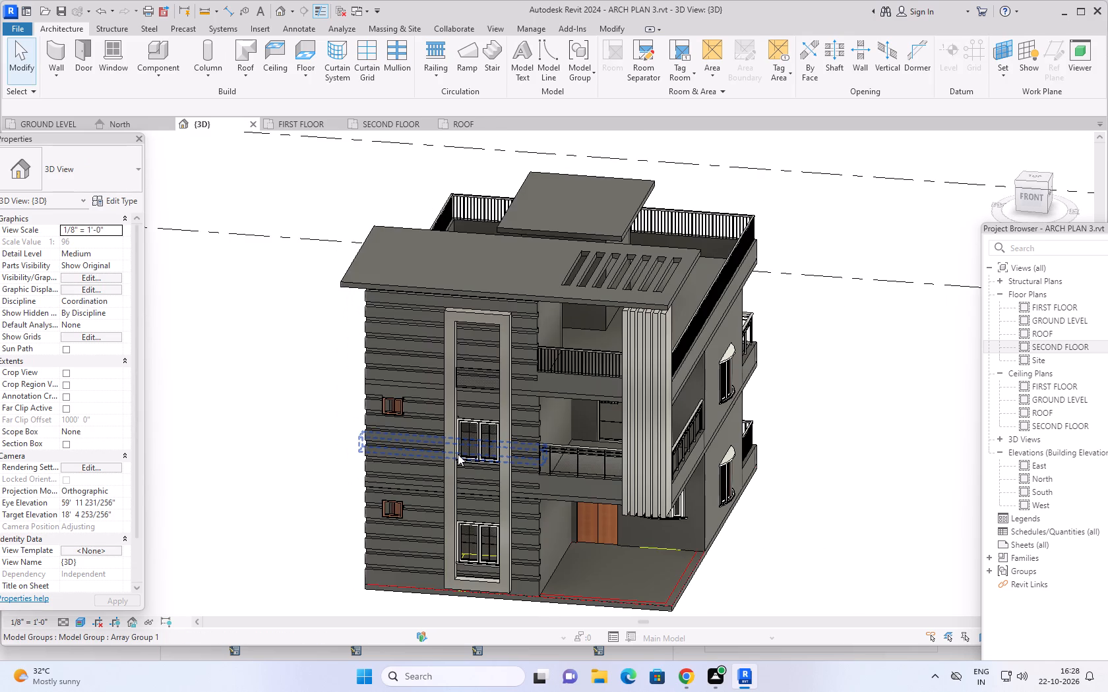
{"action": "key", "text": "Escape"}
{"action": "key", "text": "Escape"}
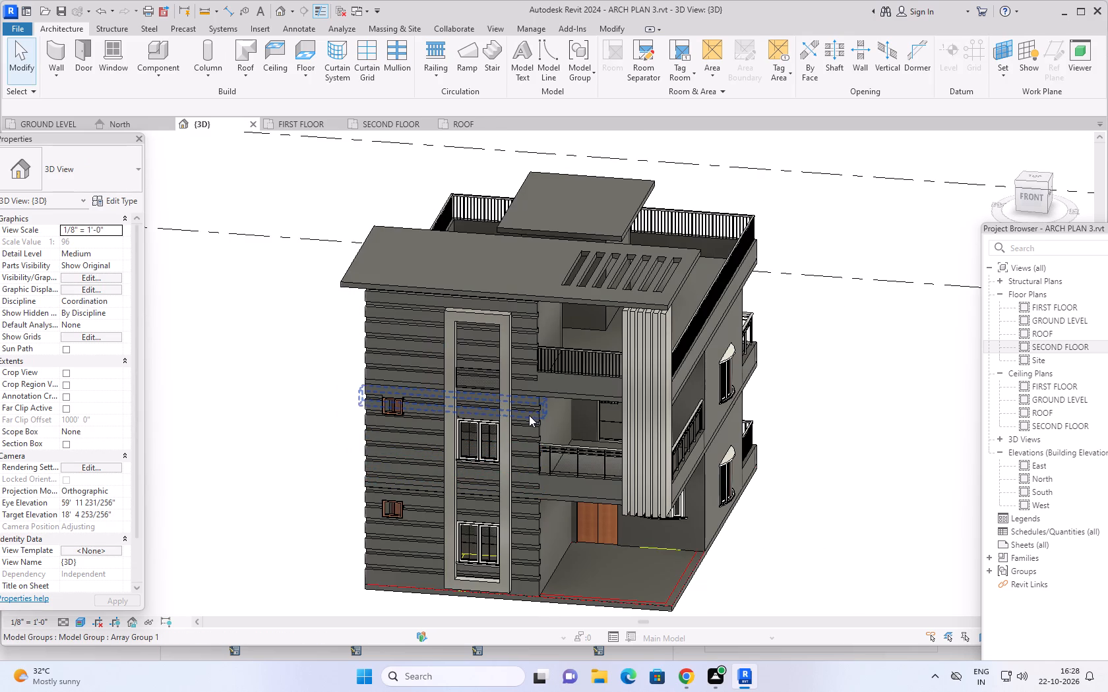
Examine the curtain wall and its grid layout inside the front facade frame from above, the front and the side.
{"action": "middle_click_drag", "start_coordinate": [512, 424], "coordinate": [499, 517], "text": "shift"}
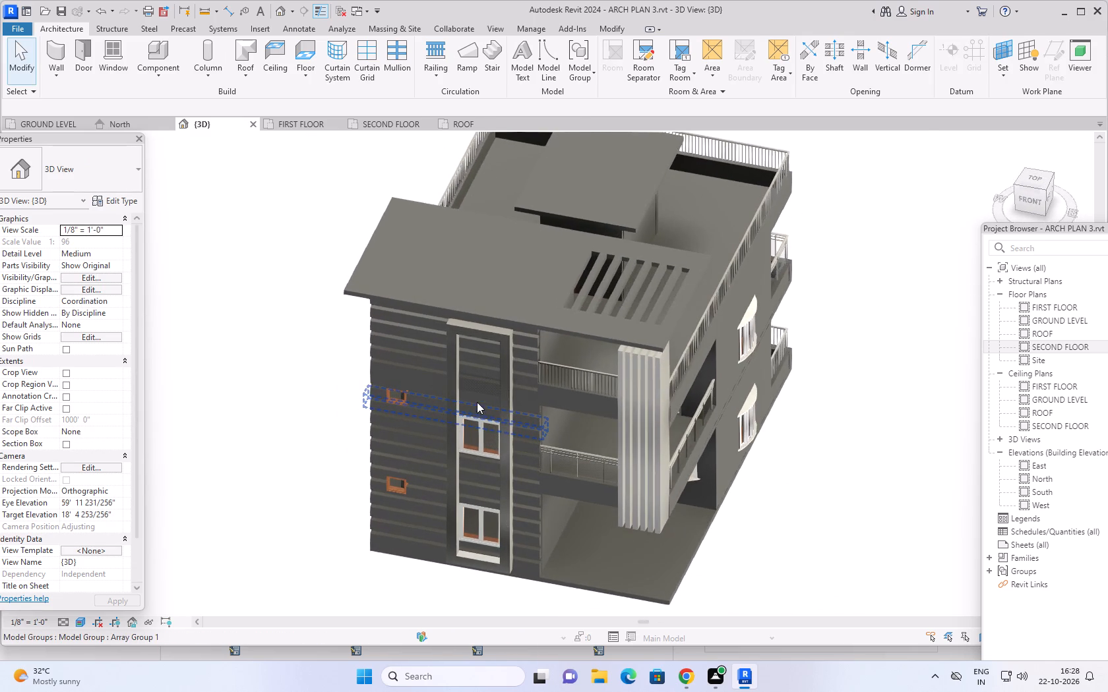
{"action": "scroll", "coordinate": [477, 400], "scroll_direction": "up", "scroll_amount": 7}
{"action": "left_click", "coordinate": [484, 387]}
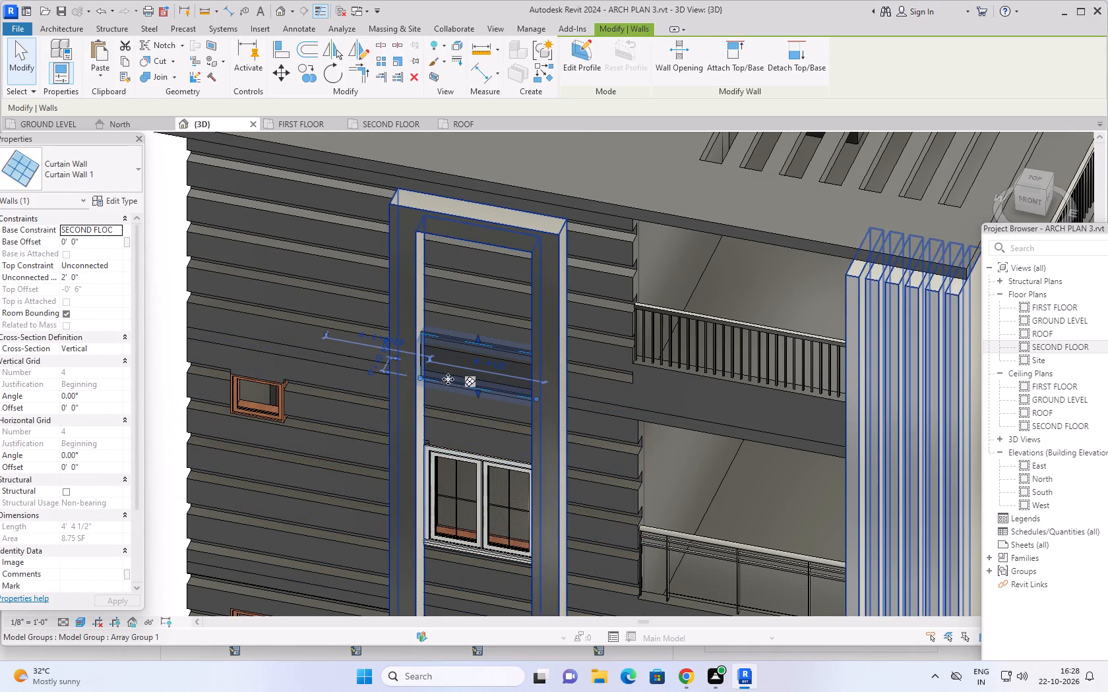
{"action": "left_click", "coordinate": [471, 381]}
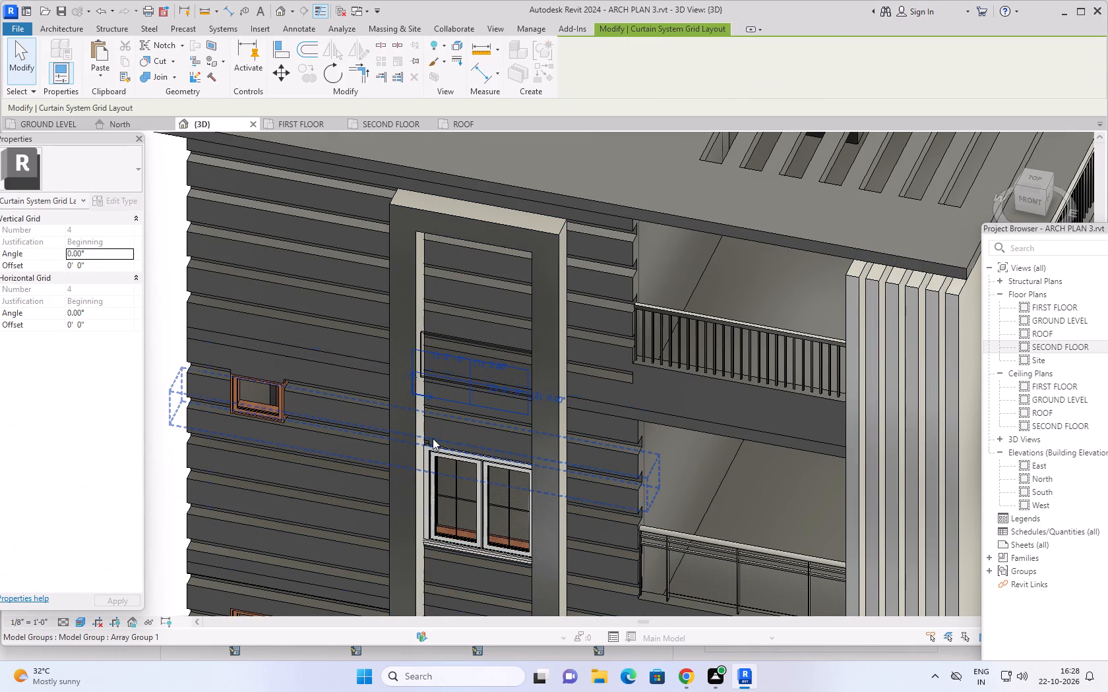
{"action": "middle_click_drag", "start_coordinate": [429, 438], "coordinate": [479, 380], "text": "shift"}
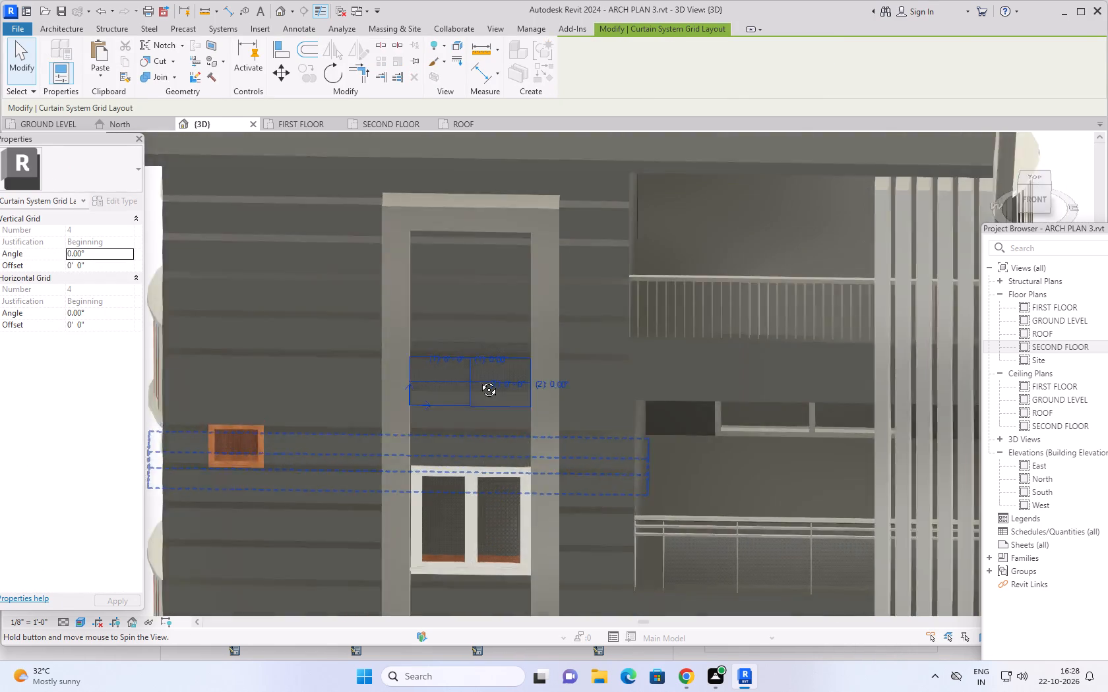
{"action": "middle_click_drag", "start_coordinate": [479, 380], "coordinate": [546, 280], "text": "shift"}
{"action": "middle_click_drag", "start_coordinate": [503, 403], "coordinate": [505, 404], "text": "shift"}
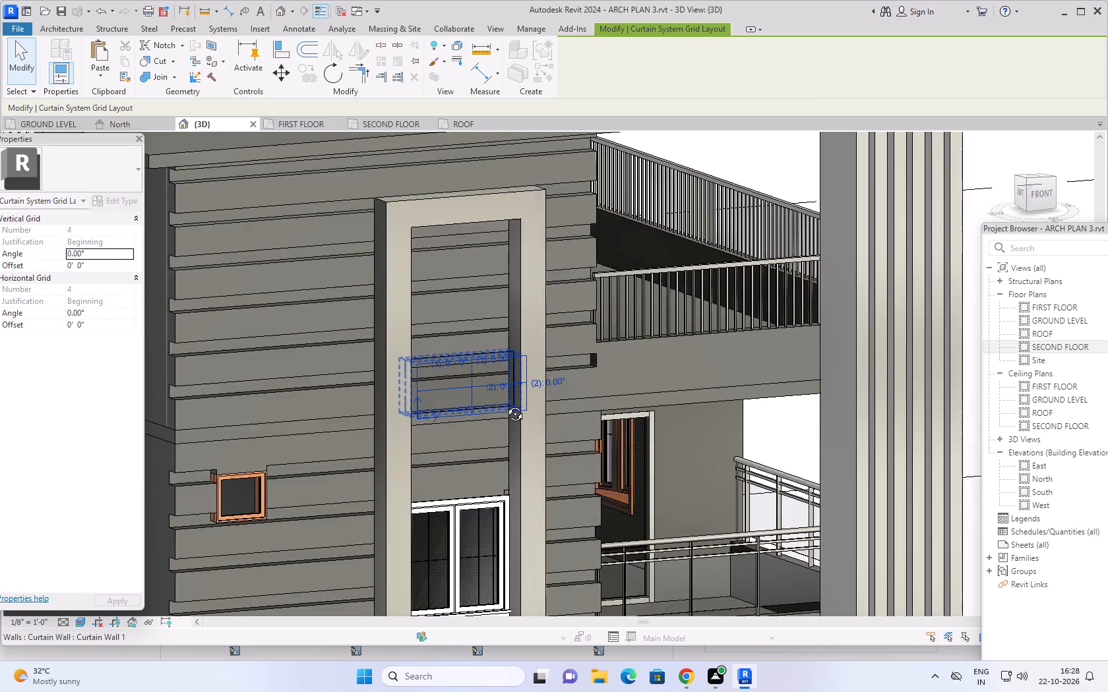
{"action": "middle_click_drag", "start_coordinate": [505, 404], "coordinate": [596, 424], "text": "shift"}
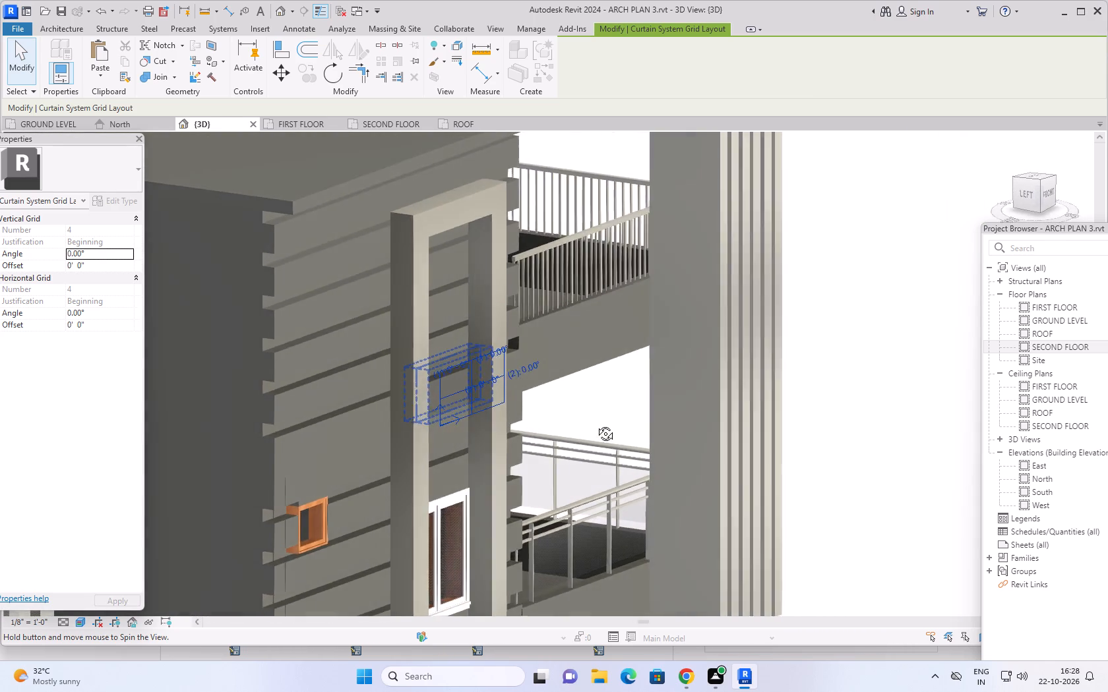
{"action": "middle_click_drag", "start_coordinate": [596, 424], "coordinate": [470, 497], "text": "shift"}
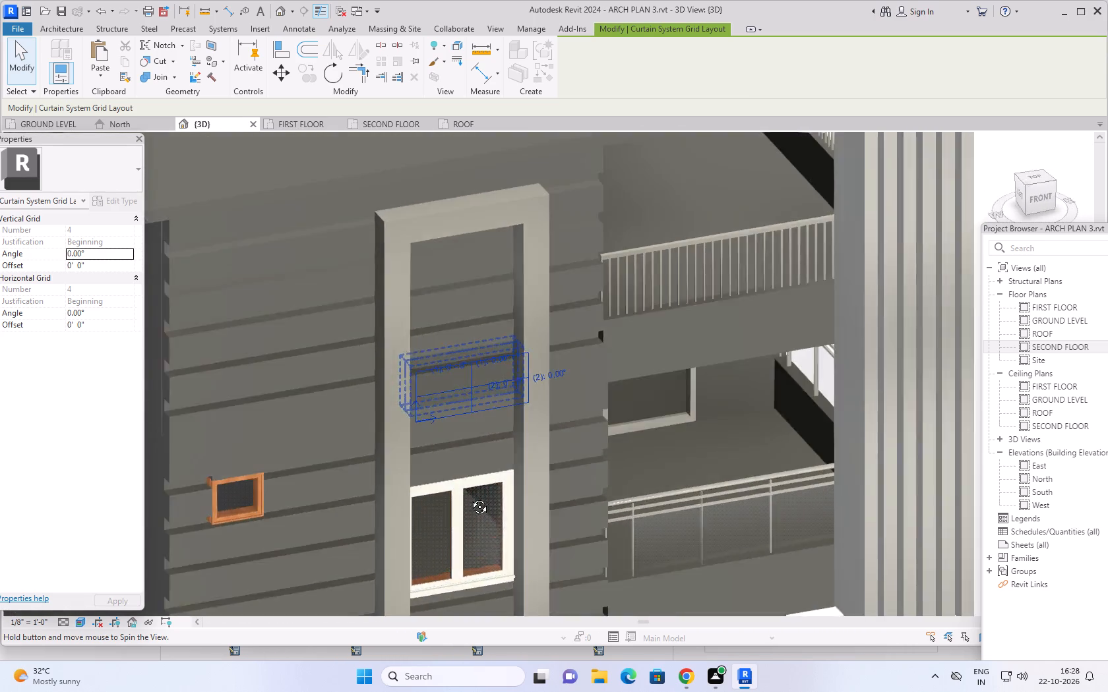
{"action": "middle_click_drag", "start_coordinate": [470, 497], "coordinate": [428, 485], "text": "shift"}
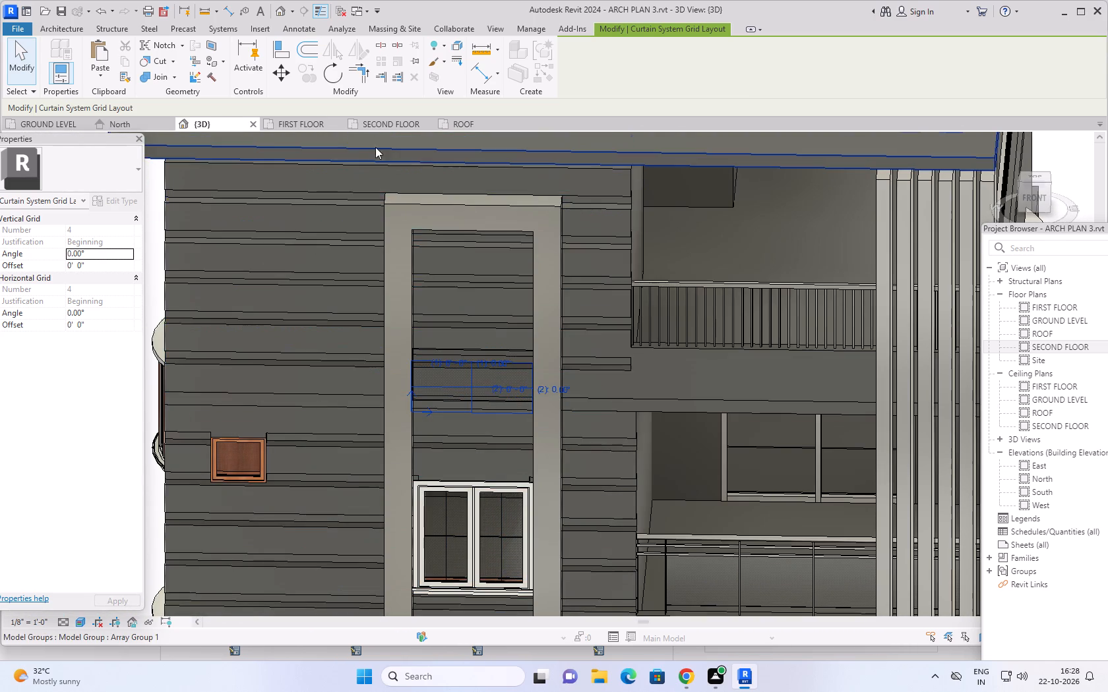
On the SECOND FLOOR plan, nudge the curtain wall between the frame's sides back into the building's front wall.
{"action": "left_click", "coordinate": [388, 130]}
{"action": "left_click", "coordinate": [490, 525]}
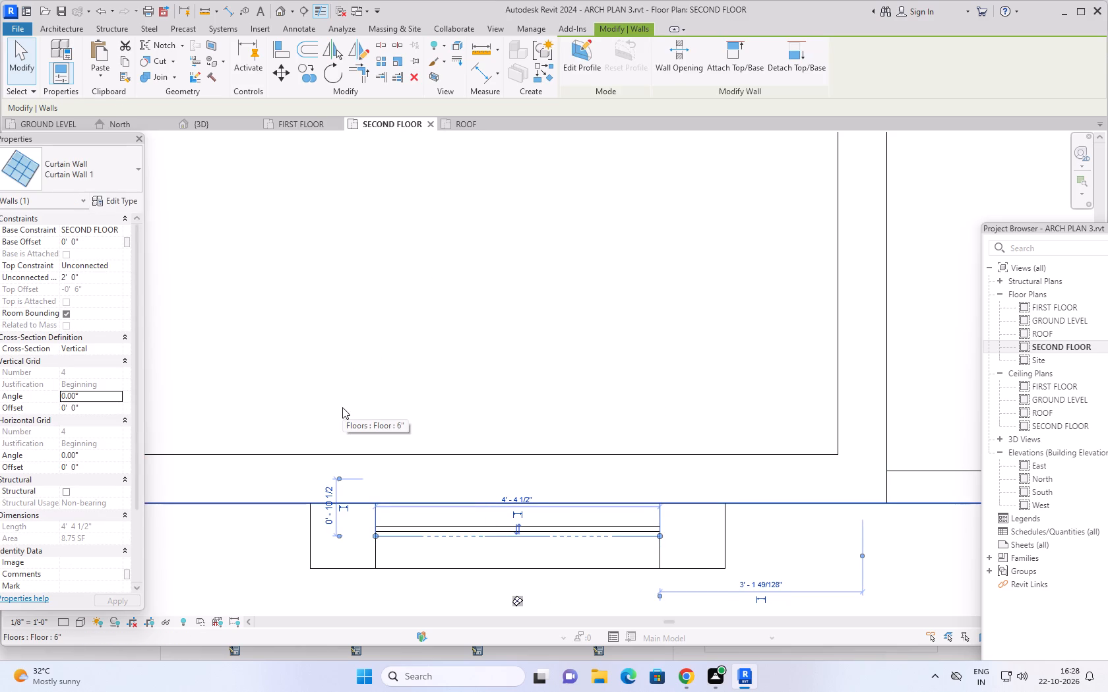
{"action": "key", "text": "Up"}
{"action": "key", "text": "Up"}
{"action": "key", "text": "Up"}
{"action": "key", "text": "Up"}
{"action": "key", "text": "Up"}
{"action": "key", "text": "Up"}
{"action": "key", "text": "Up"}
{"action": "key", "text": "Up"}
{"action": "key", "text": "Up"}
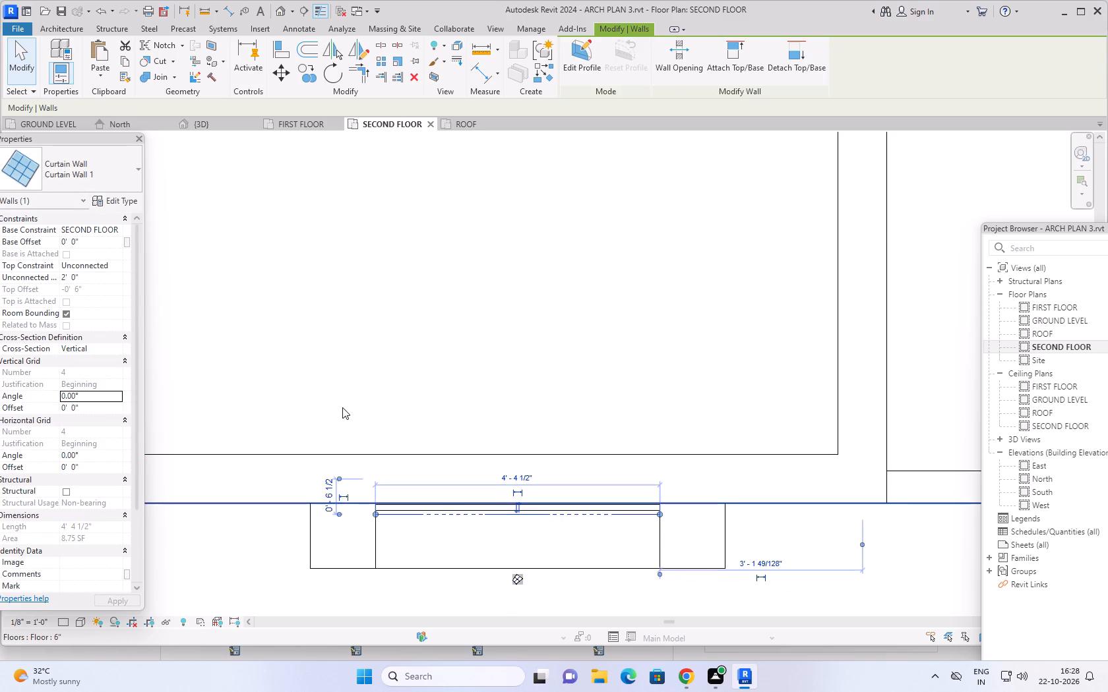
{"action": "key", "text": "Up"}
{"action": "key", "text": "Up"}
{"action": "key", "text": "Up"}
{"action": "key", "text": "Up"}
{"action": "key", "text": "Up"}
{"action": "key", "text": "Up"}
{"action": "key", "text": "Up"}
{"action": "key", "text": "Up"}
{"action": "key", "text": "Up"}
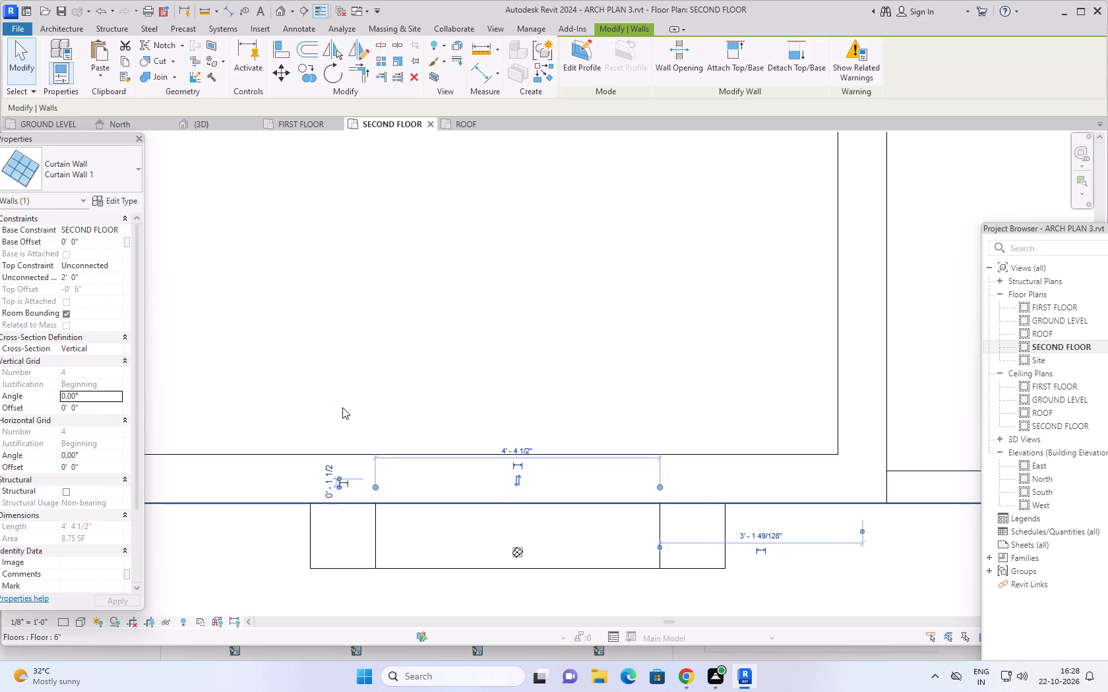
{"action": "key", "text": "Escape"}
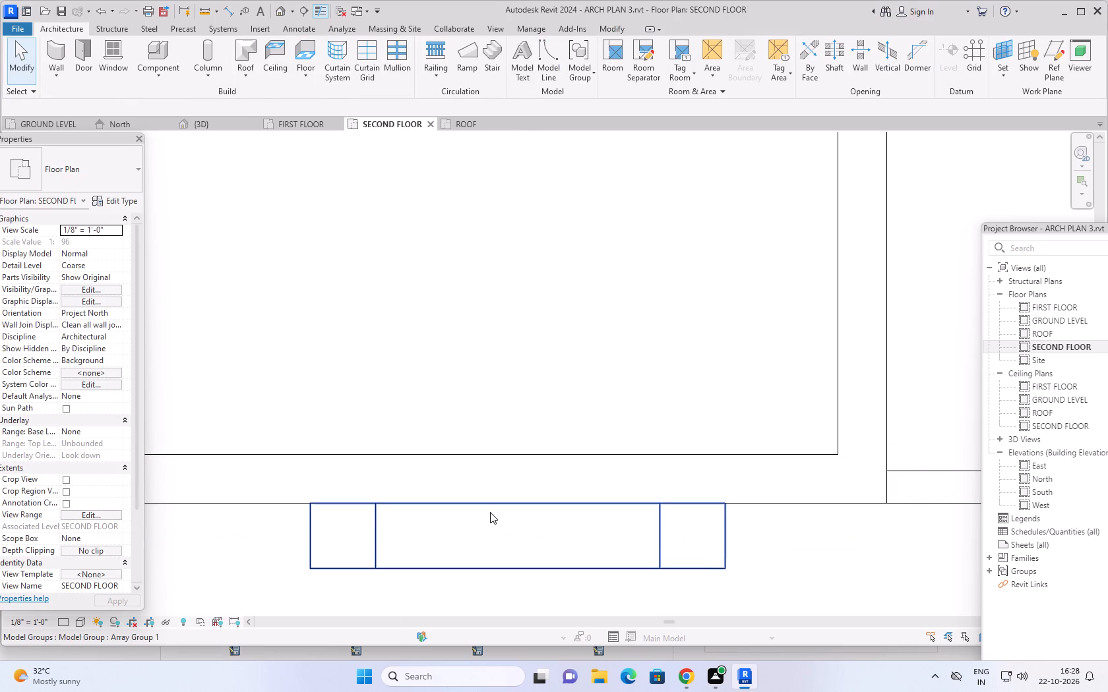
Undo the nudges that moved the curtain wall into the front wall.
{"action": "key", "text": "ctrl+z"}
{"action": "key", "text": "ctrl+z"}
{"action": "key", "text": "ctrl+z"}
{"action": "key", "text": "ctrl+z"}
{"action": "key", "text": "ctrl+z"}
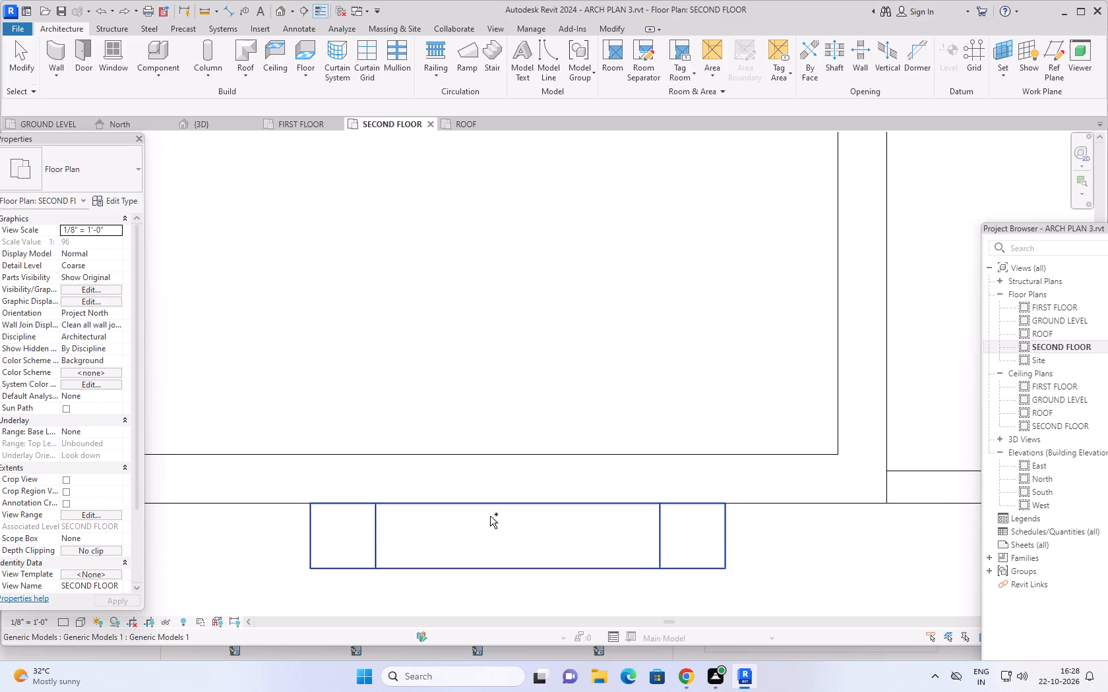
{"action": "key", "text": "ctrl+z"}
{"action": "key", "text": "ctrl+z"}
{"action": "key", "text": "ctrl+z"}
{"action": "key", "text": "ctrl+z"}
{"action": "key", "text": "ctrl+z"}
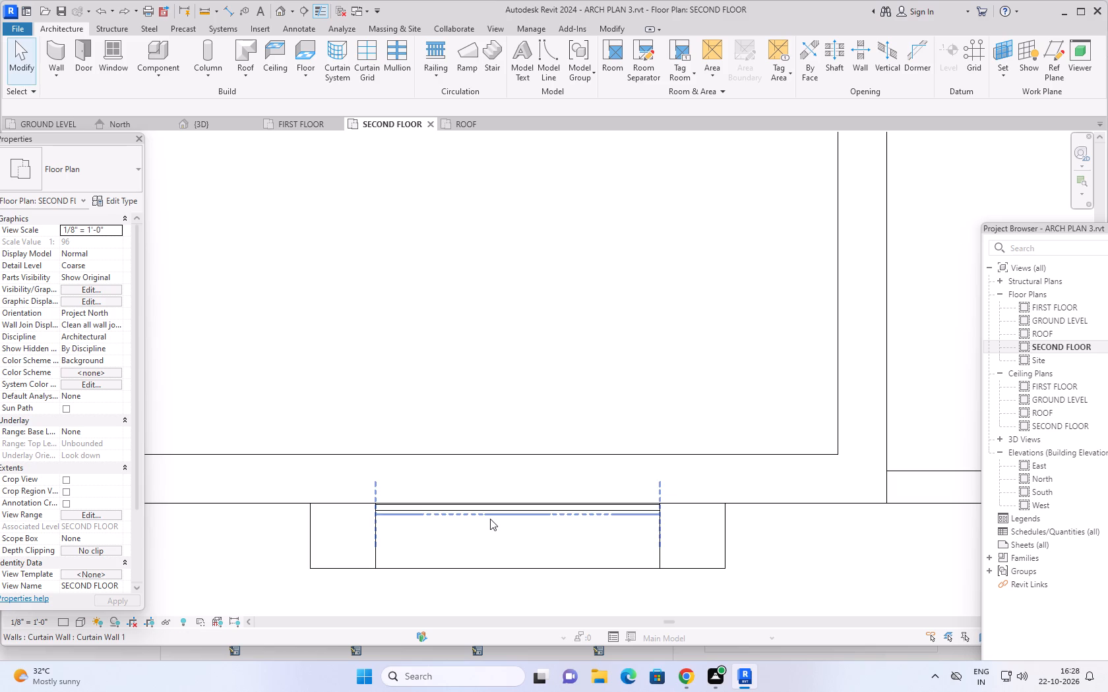
Delete the Curtain Wall 1 wall between the facade frame's two sides.
{"action": "left_click", "coordinate": [499, 512]}
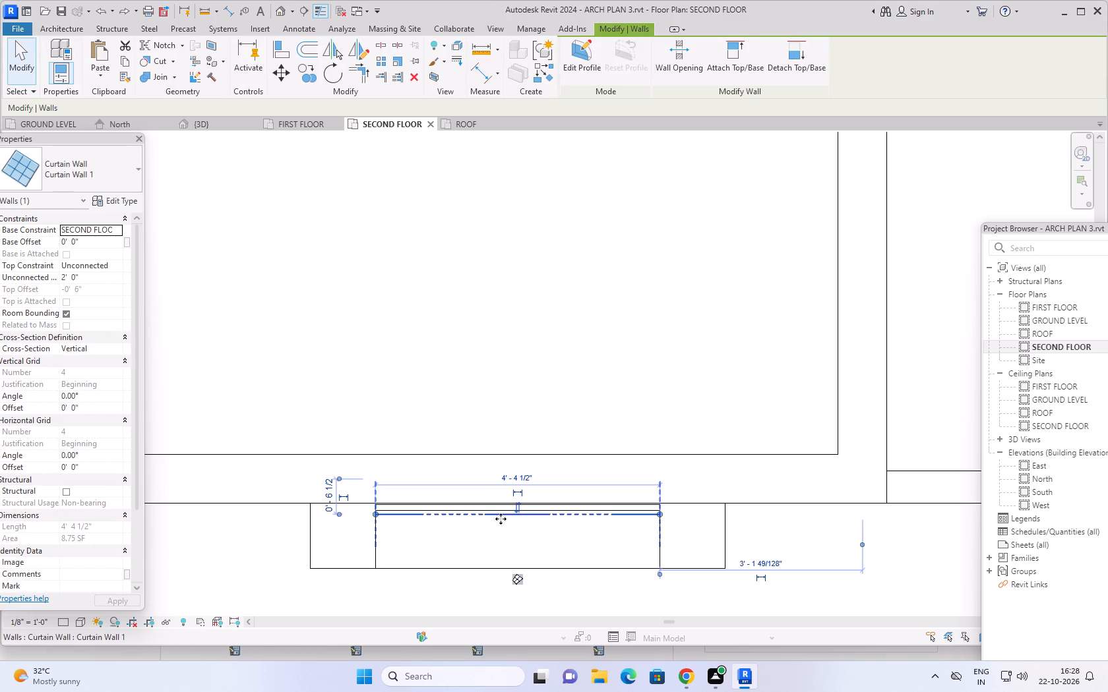
{"action": "key", "text": "Delete"}
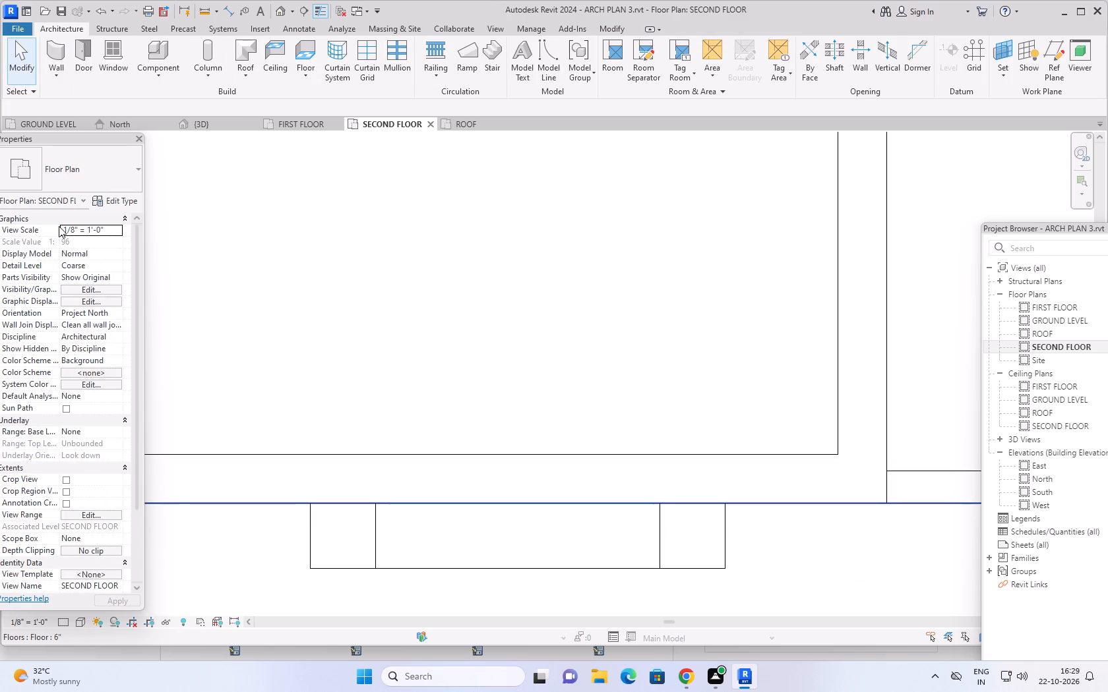
Draw a Storefront curtain wall, 2'-0" high, along the front wall's outer face between the inner faces of the frame's two sides.
{"action": "left_click", "coordinate": [53, 43]}
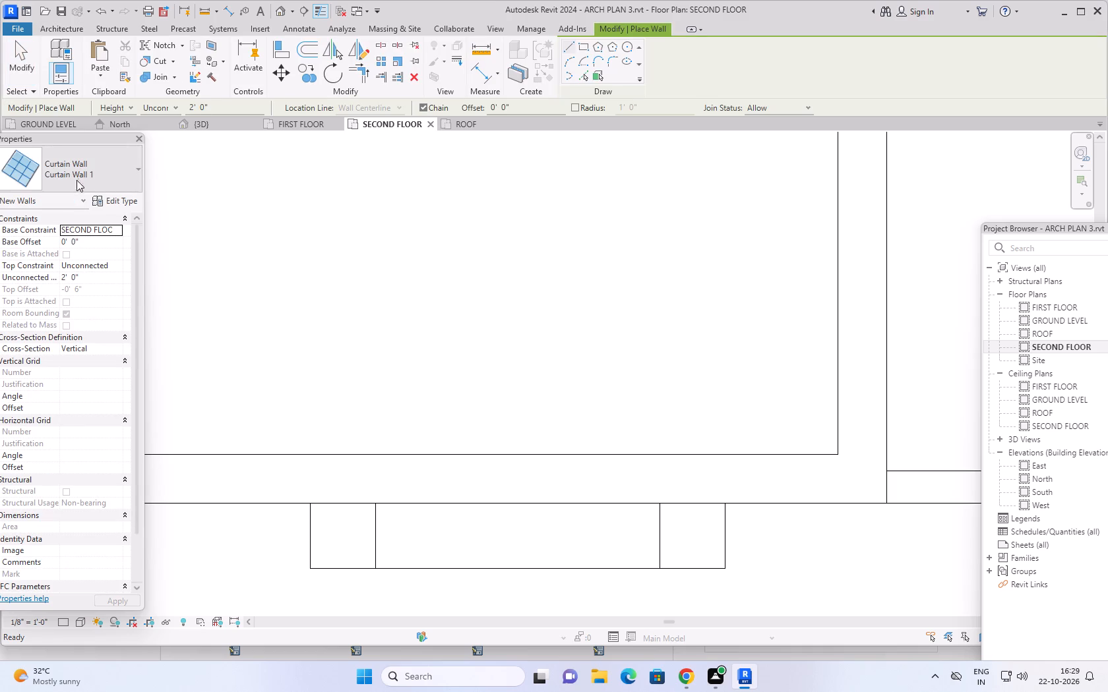
{"action": "left_click", "coordinate": [115, 177]}
{"action": "left_click", "coordinate": [46, 366]}
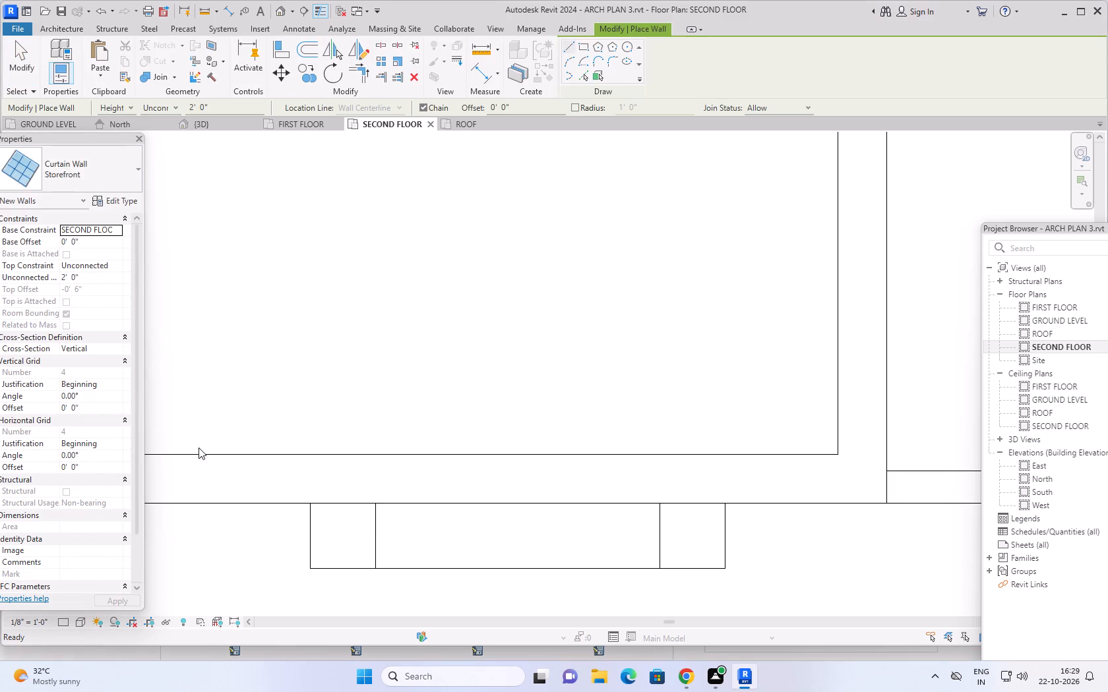
{"action": "left_click", "coordinate": [377, 504]}
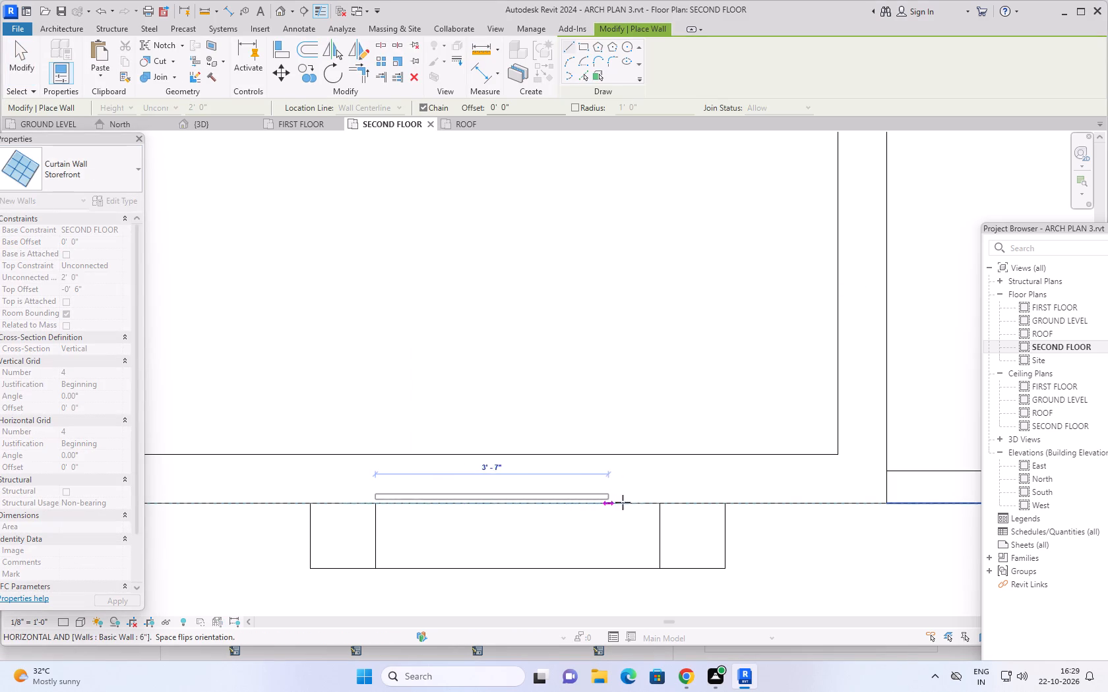
{"action": "left_click", "coordinate": [662, 505]}
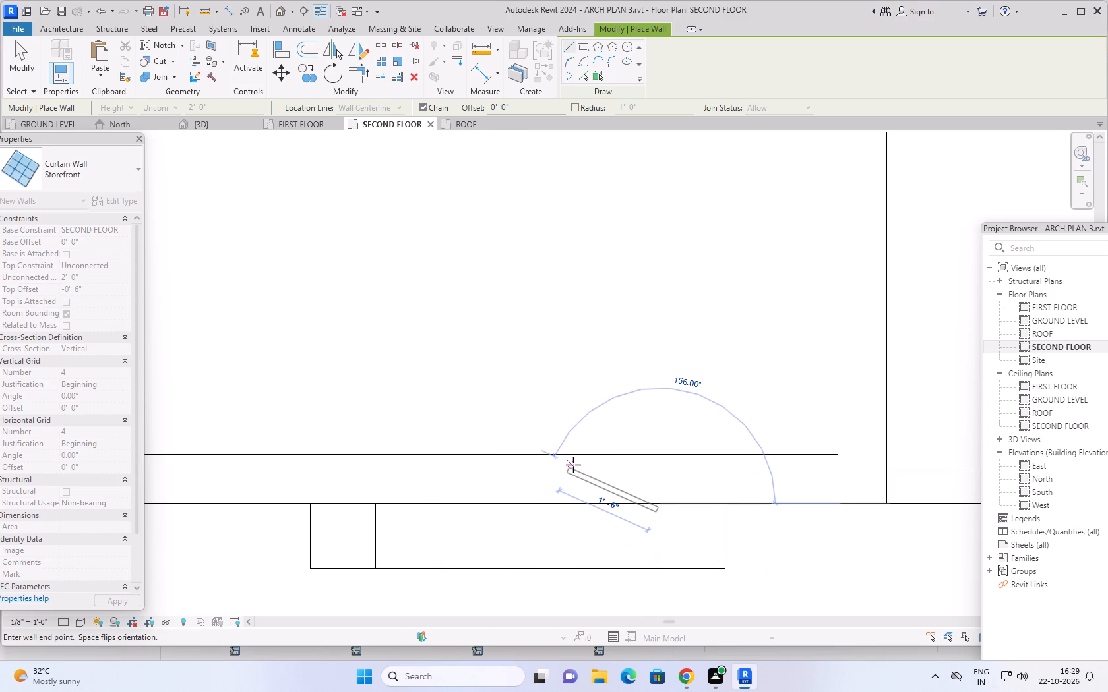
{"action": "key", "text": "Escape"}
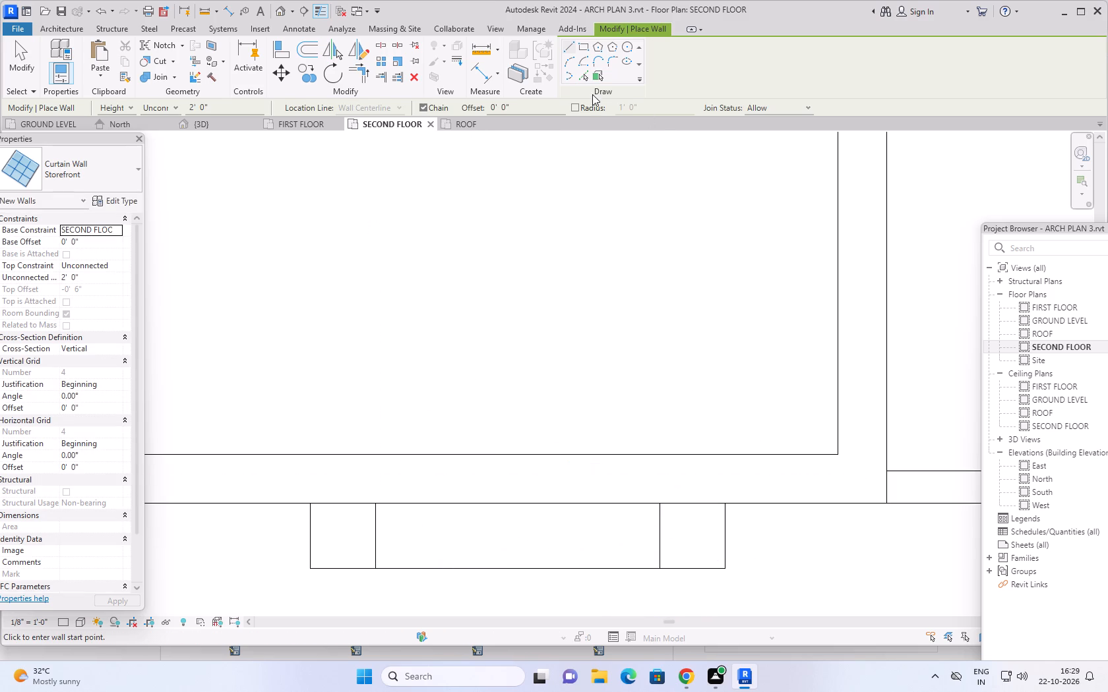
Leave the wall command and examine the framed front facade in the 3D view for the Storefront curtain wall.
{"action": "left_click", "coordinate": [219, 121]}
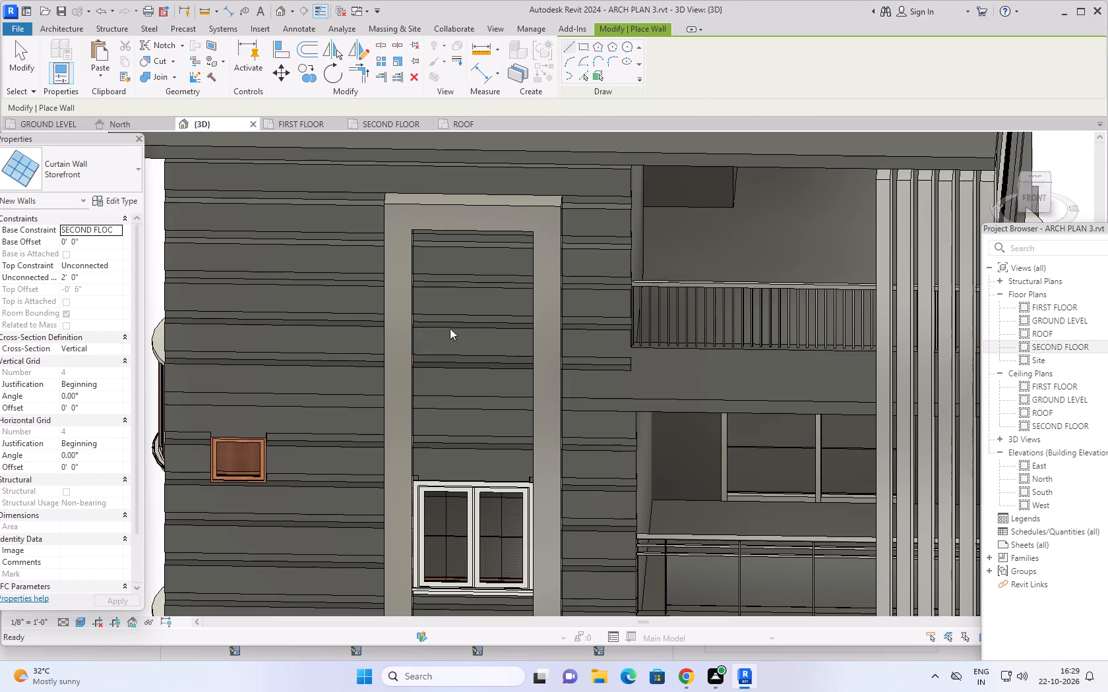
{"action": "scroll", "coordinate": [496, 364], "scroll_direction": "down", "scroll_amount": 2}
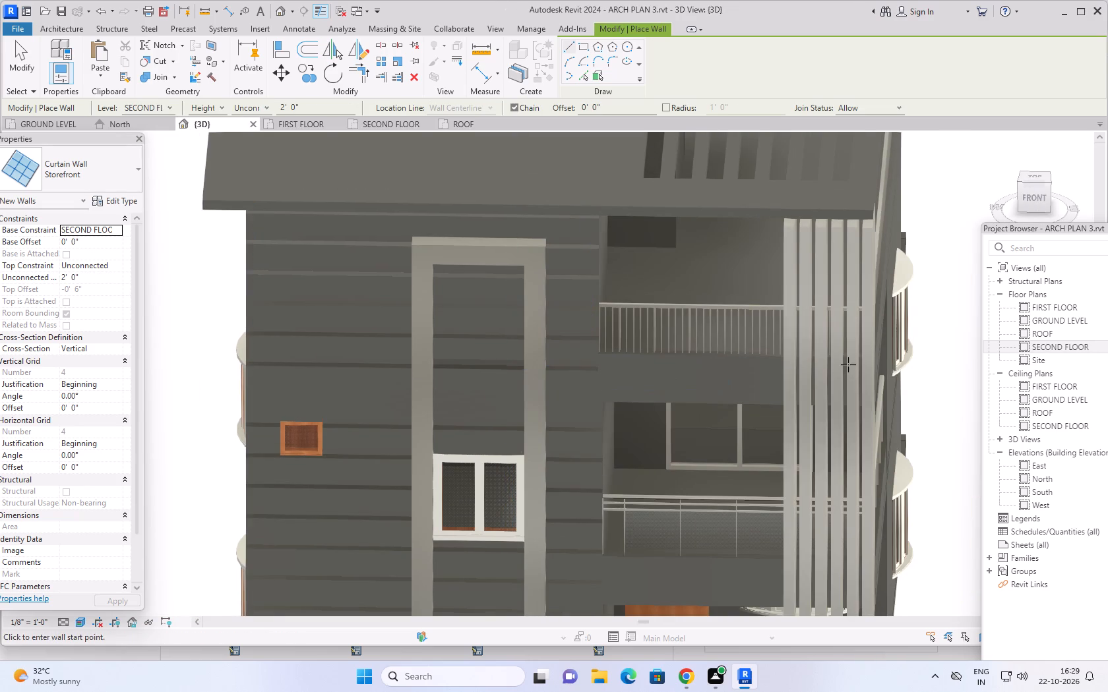
{"action": "key", "text": "Escape"}
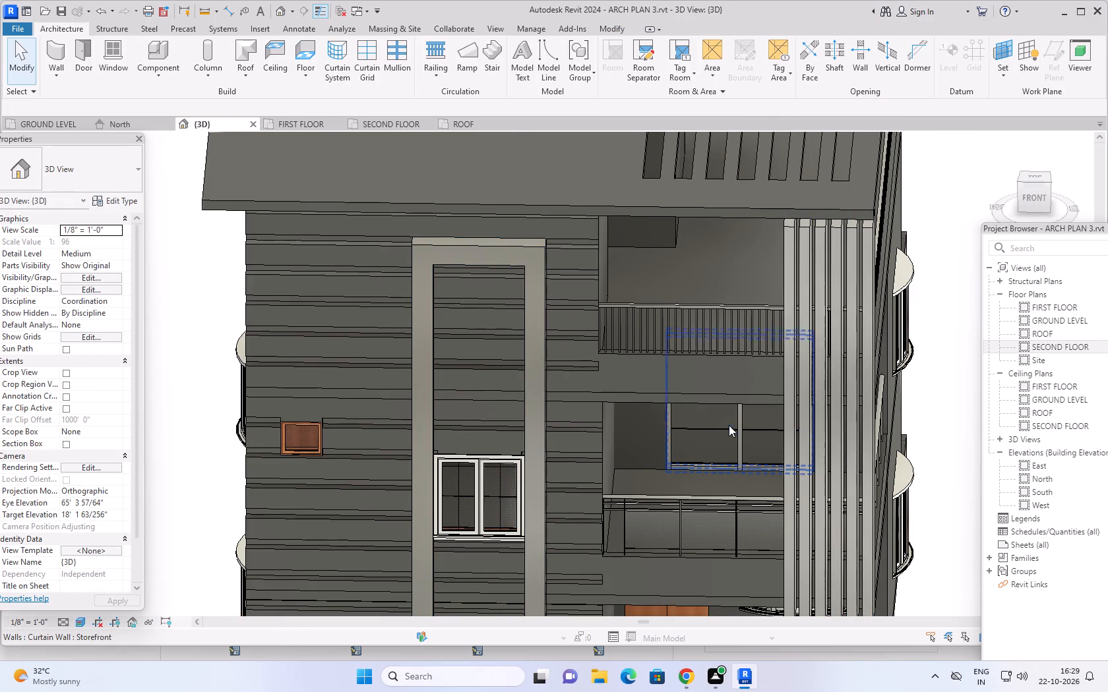
{"action": "middle_click_drag", "start_coordinate": [706, 465], "coordinate": [589, 419], "text": "shift"}
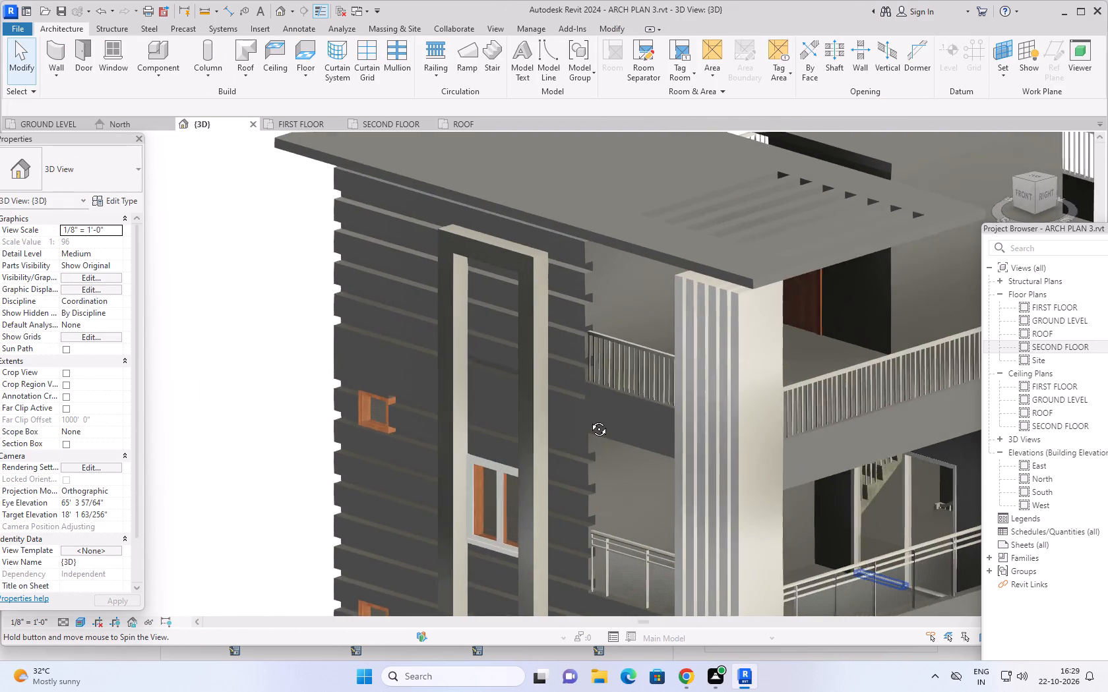
{"action": "middle_click_drag", "start_coordinate": [589, 419], "coordinate": [388, 398], "text": "shift"}
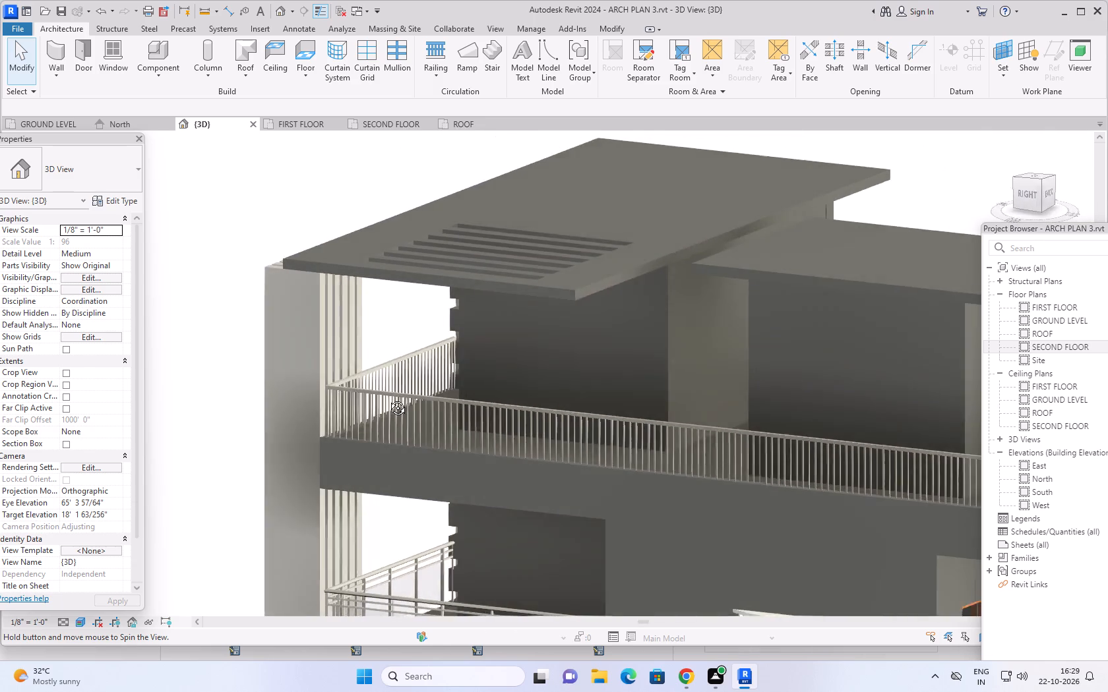
{"action": "middle_click_drag", "start_coordinate": [388, 398], "coordinate": [663, 424], "text": "shift"}
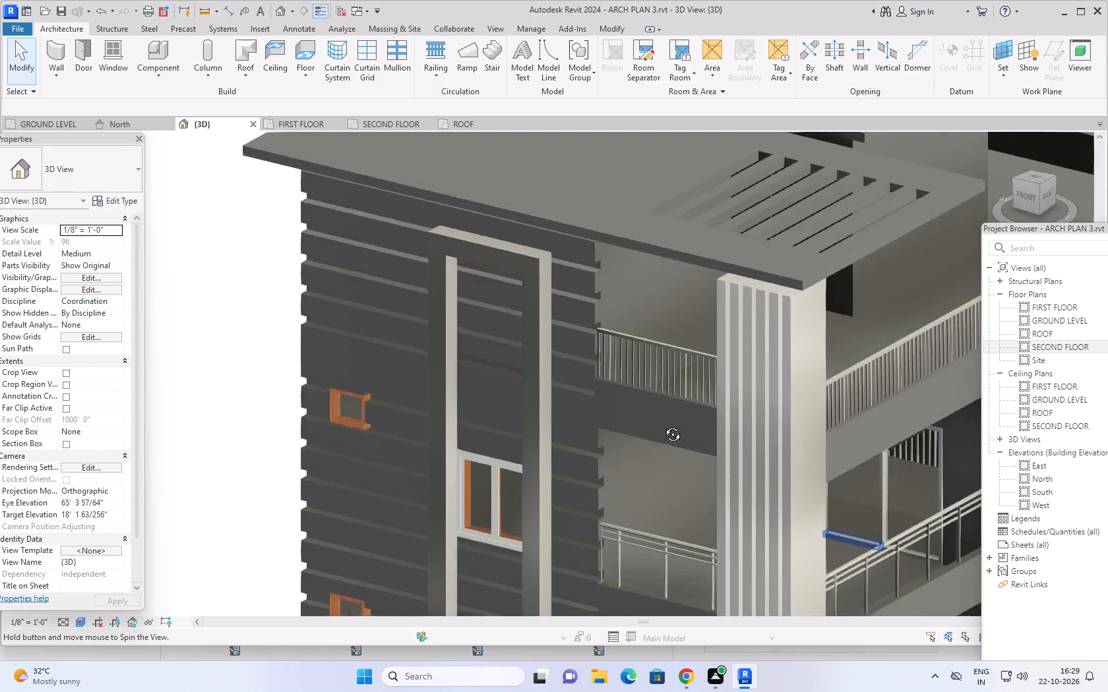
{"action": "middle_click_drag", "start_coordinate": [663, 424], "coordinate": [700, 379], "text": "shift"}
{"action": "scroll", "coordinate": [460, 381], "scroll_direction": "up", "scroll_amount": 5}
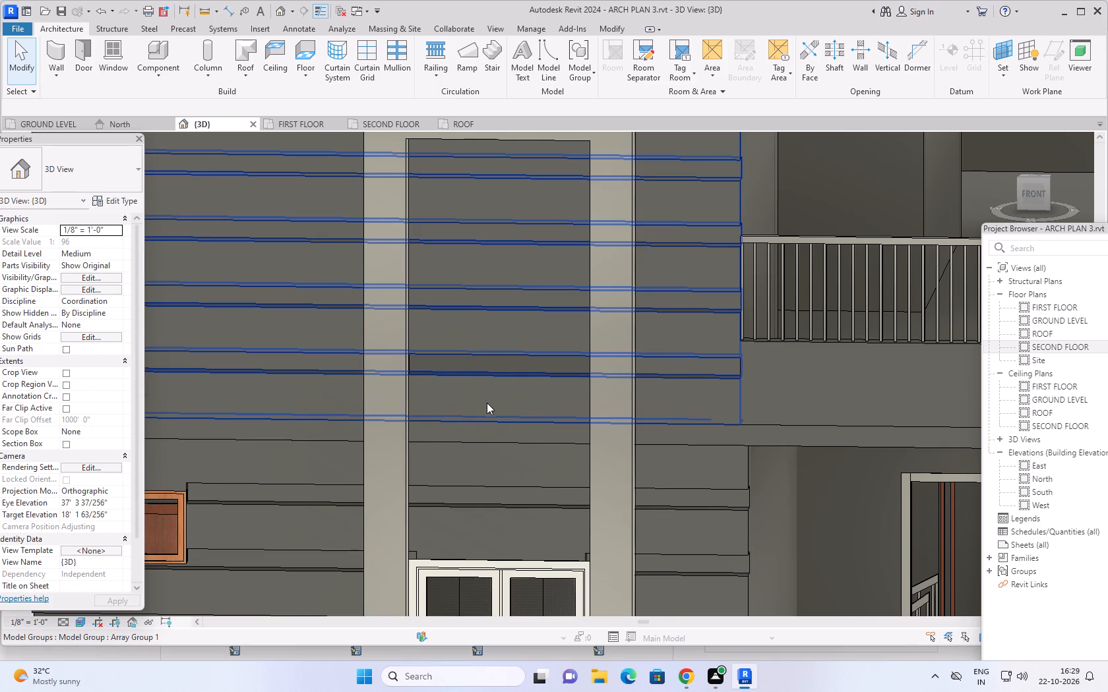
{"action": "scroll", "coordinate": [501, 391], "scroll_direction": "down", "scroll_amount": 4}
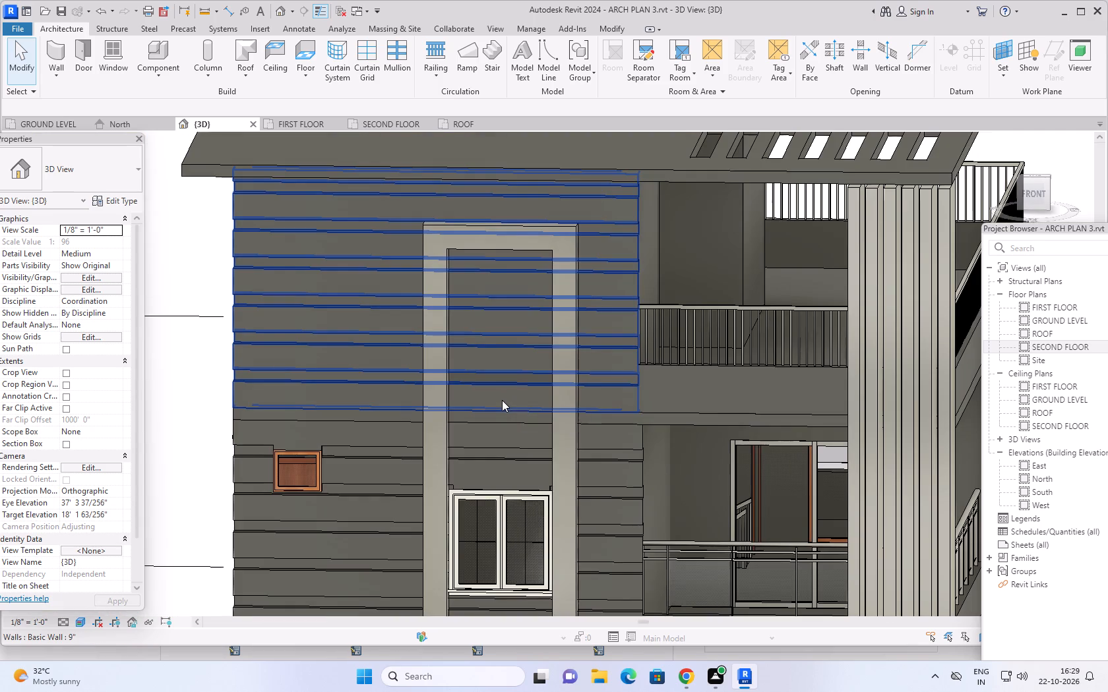
{"action": "left_click", "coordinate": [574, 418]}
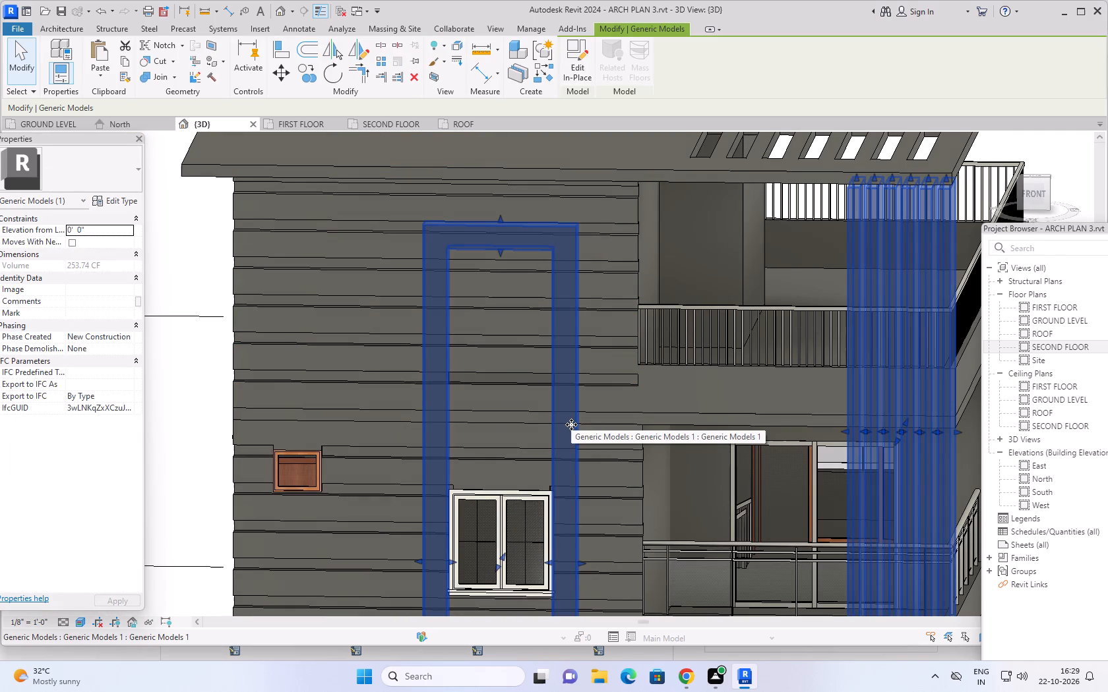
{"action": "key", "text": "Escape"}
{"action": "middle_click_drag", "start_coordinate": [573, 440], "coordinate": [526, 457], "text": "shift"}
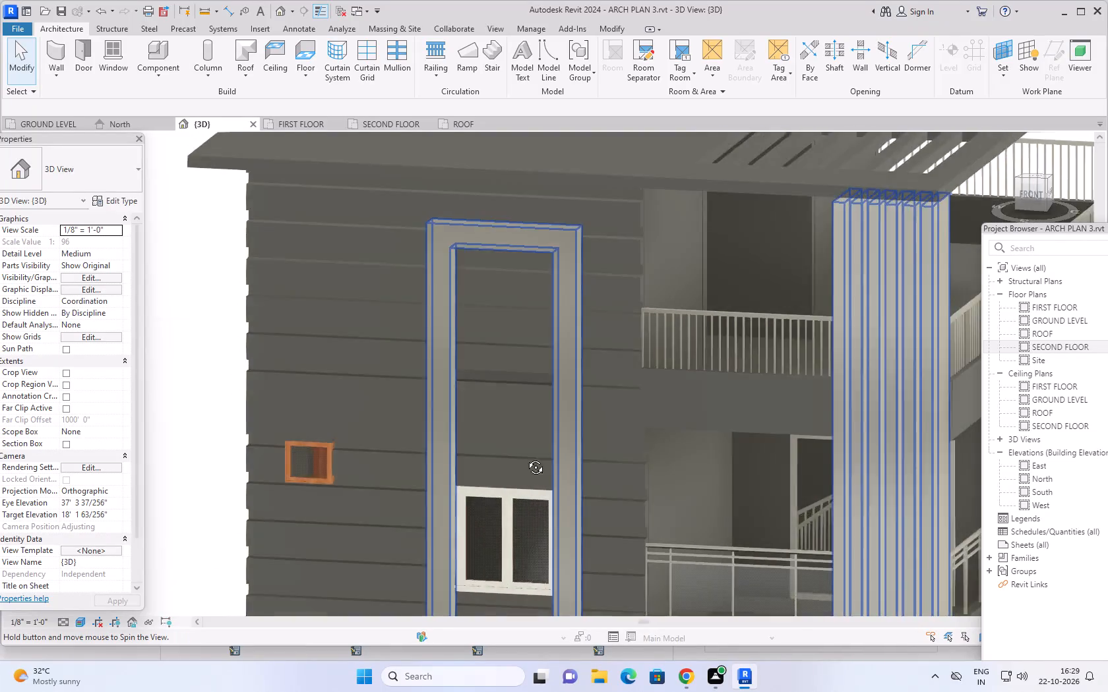
{"action": "middle_click_drag", "start_coordinate": [526, 457], "coordinate": [489, 464], "text": "shift"}
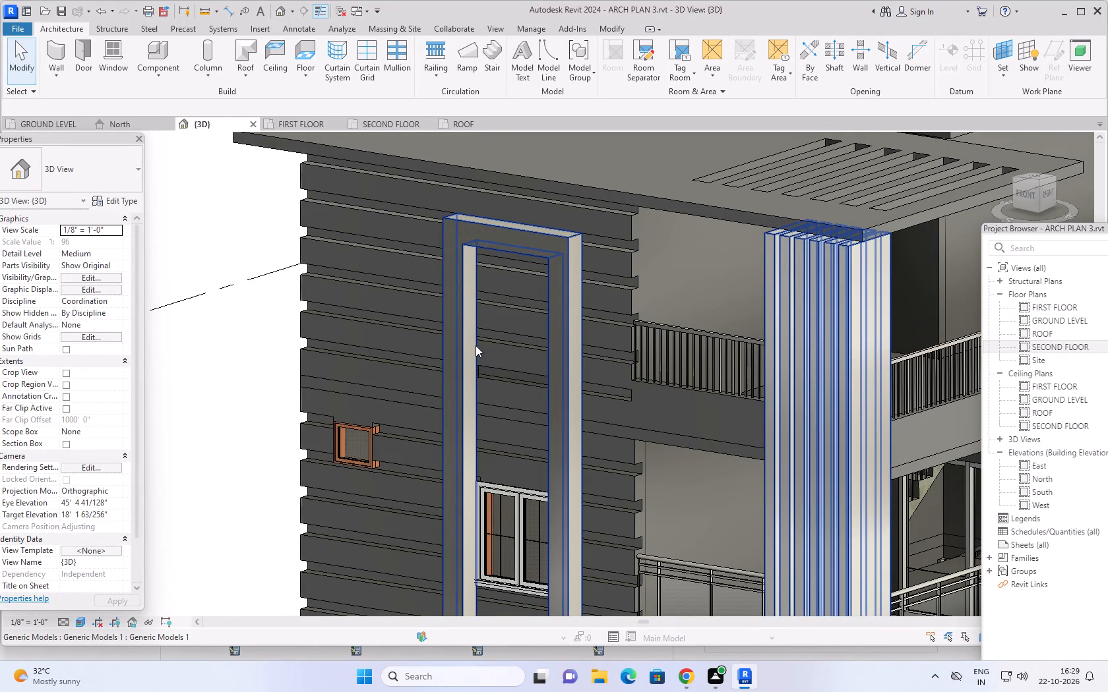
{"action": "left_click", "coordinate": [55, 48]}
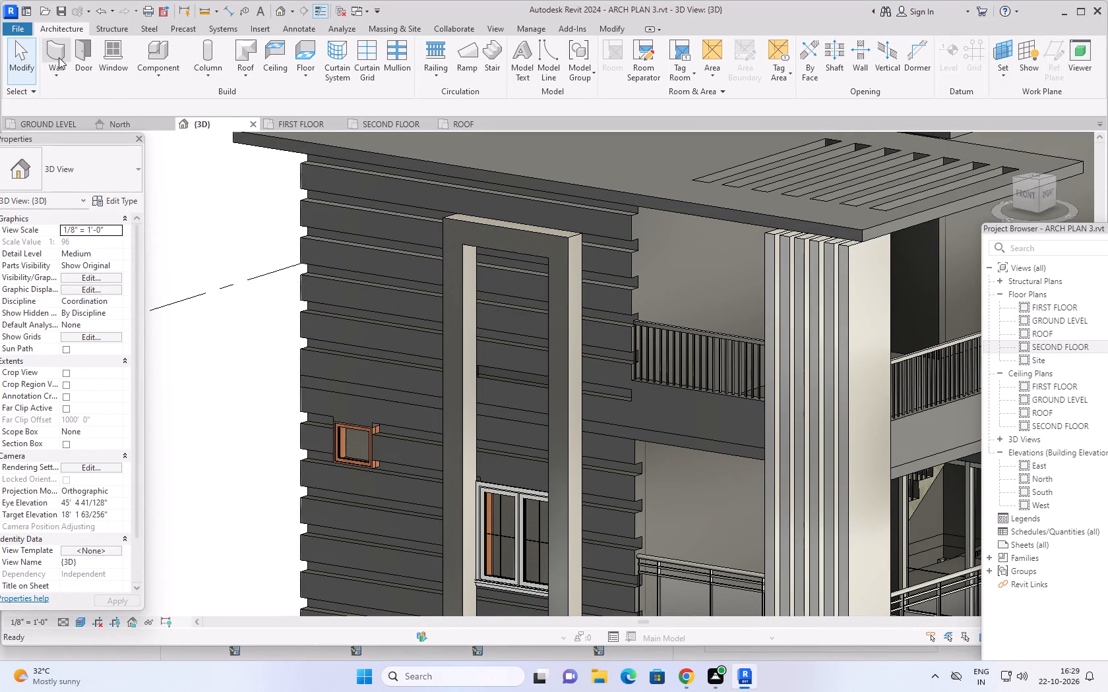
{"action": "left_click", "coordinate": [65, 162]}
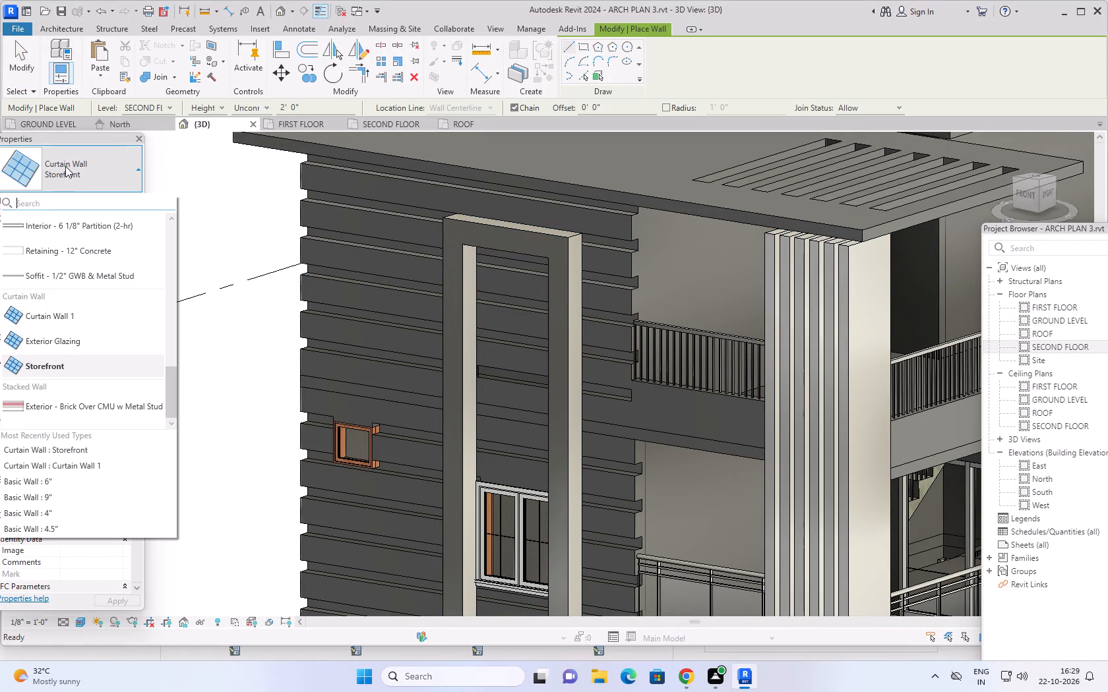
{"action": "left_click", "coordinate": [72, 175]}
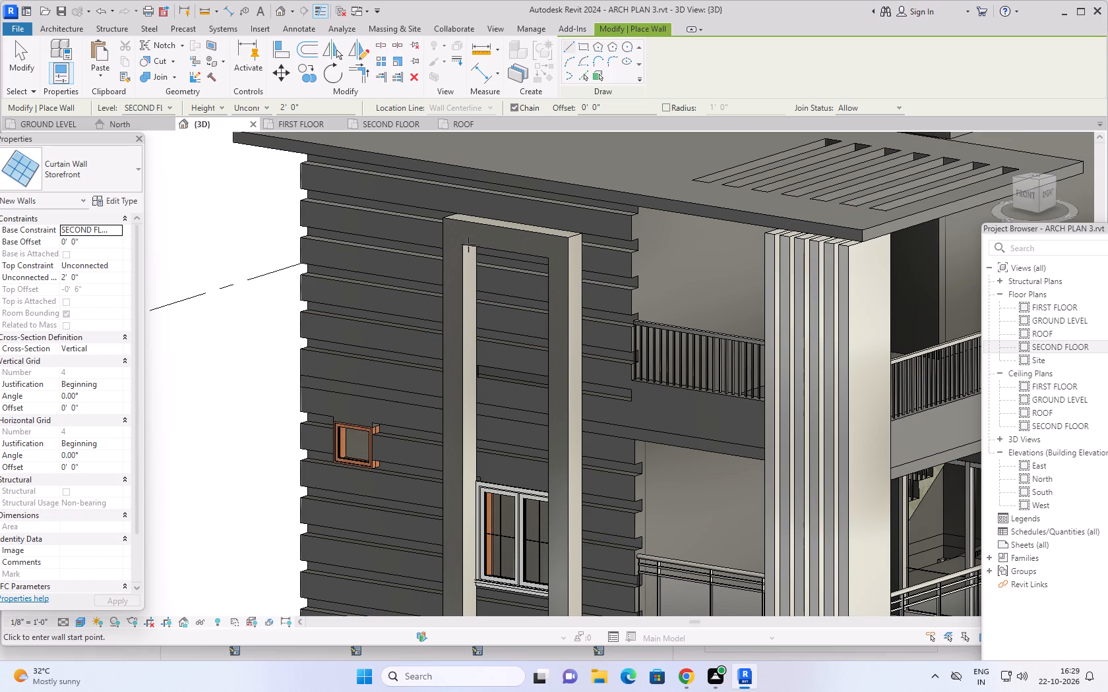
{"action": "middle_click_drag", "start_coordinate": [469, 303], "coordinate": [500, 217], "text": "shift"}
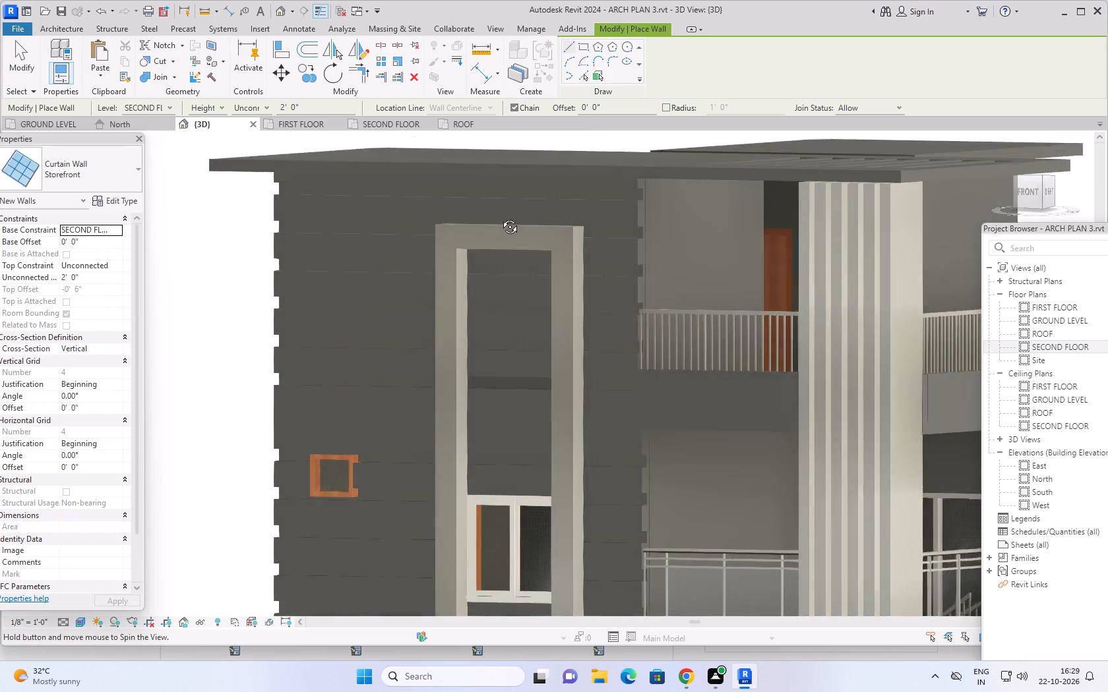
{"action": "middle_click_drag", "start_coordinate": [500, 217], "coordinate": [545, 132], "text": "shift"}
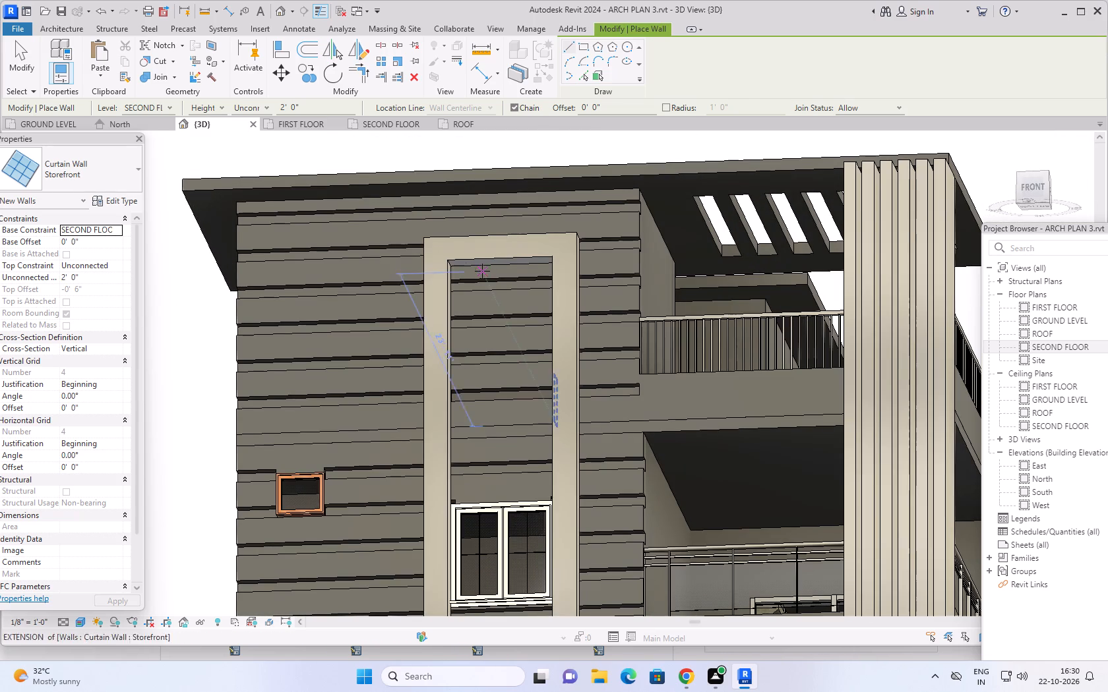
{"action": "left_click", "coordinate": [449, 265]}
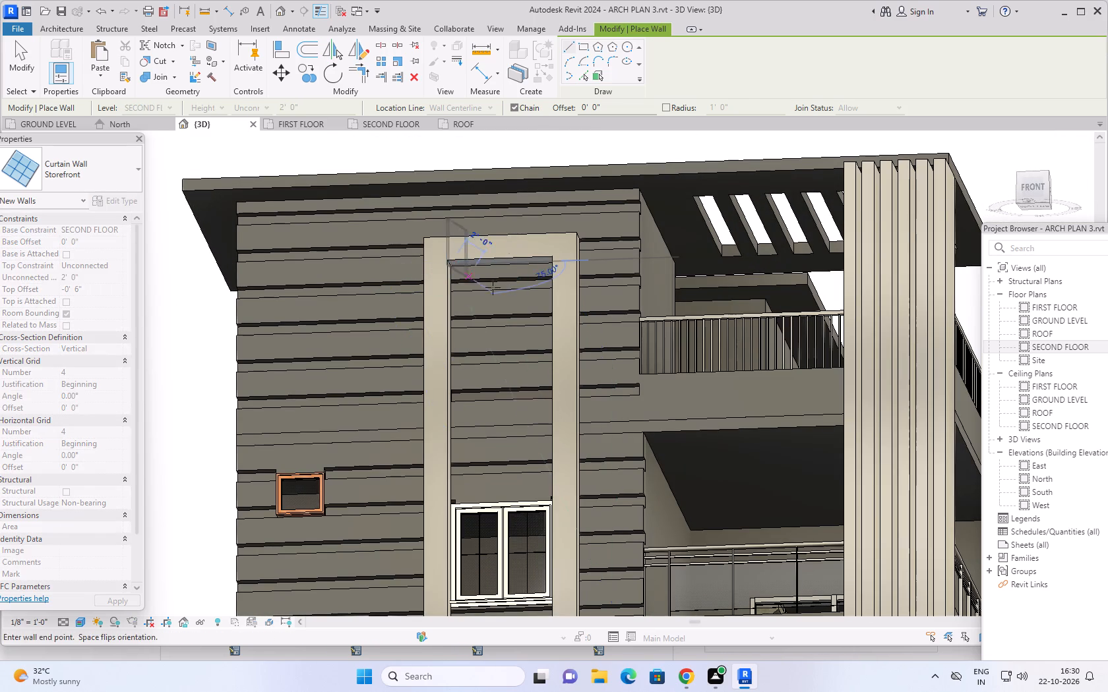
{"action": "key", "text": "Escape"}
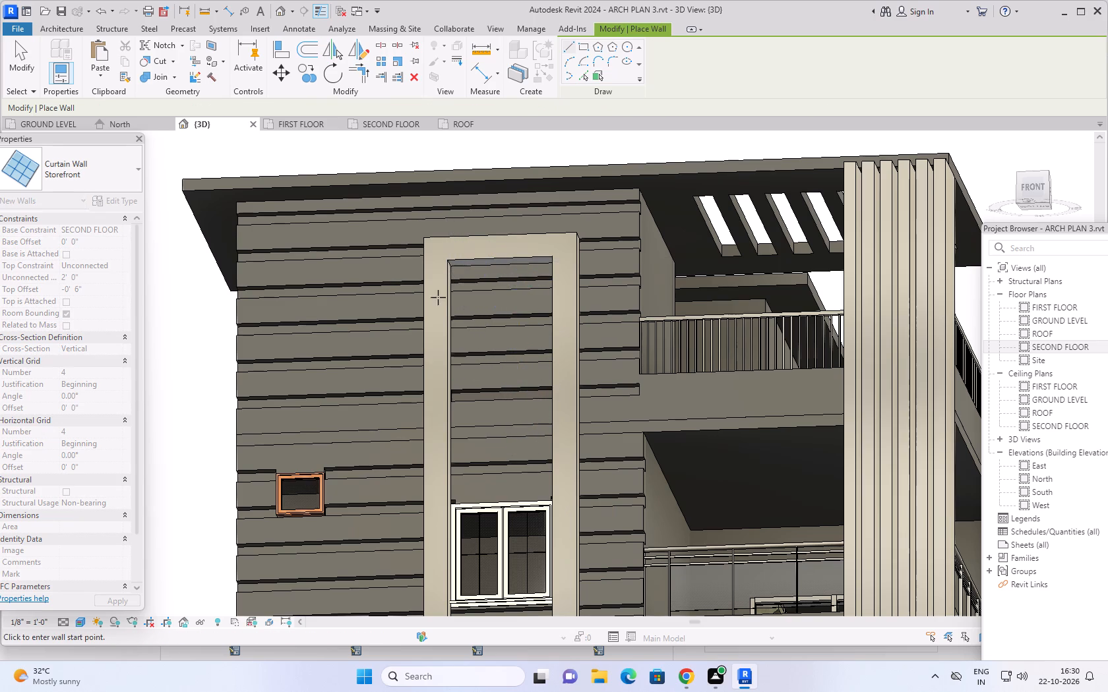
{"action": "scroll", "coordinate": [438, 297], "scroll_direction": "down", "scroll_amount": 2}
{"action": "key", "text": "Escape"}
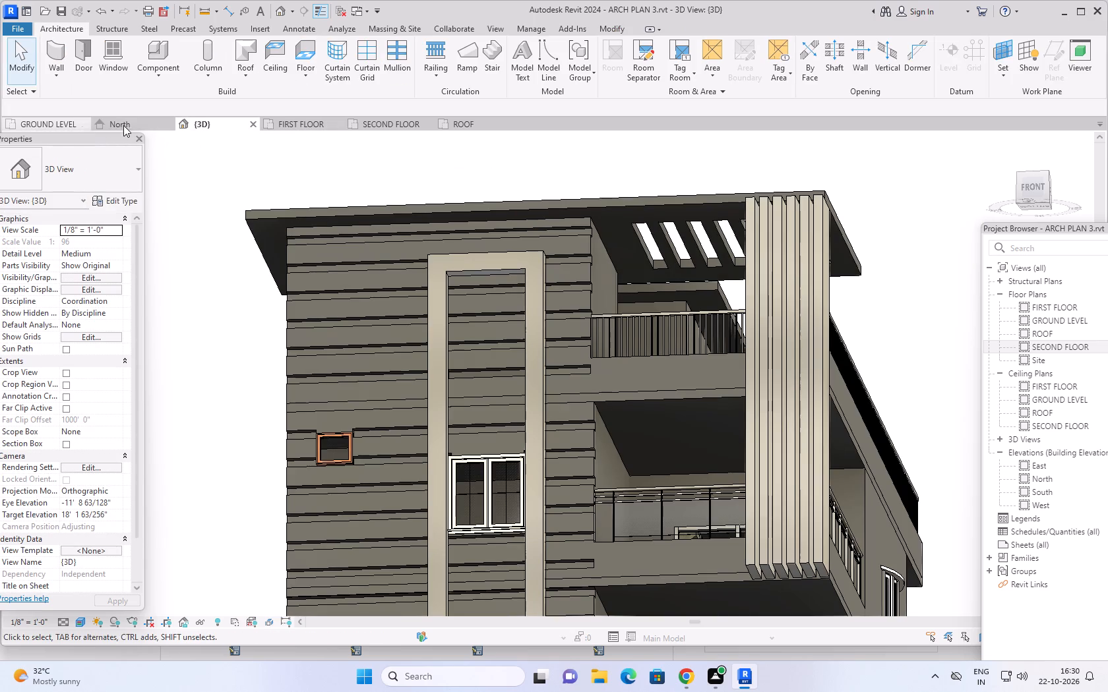
In the SECOND FLOOR plan, set the Storefront curtain wall's top constraint to Up to level: ROOF, and return to the 3D view.
{"action": "left_click", "coordinate": [383, 123]}
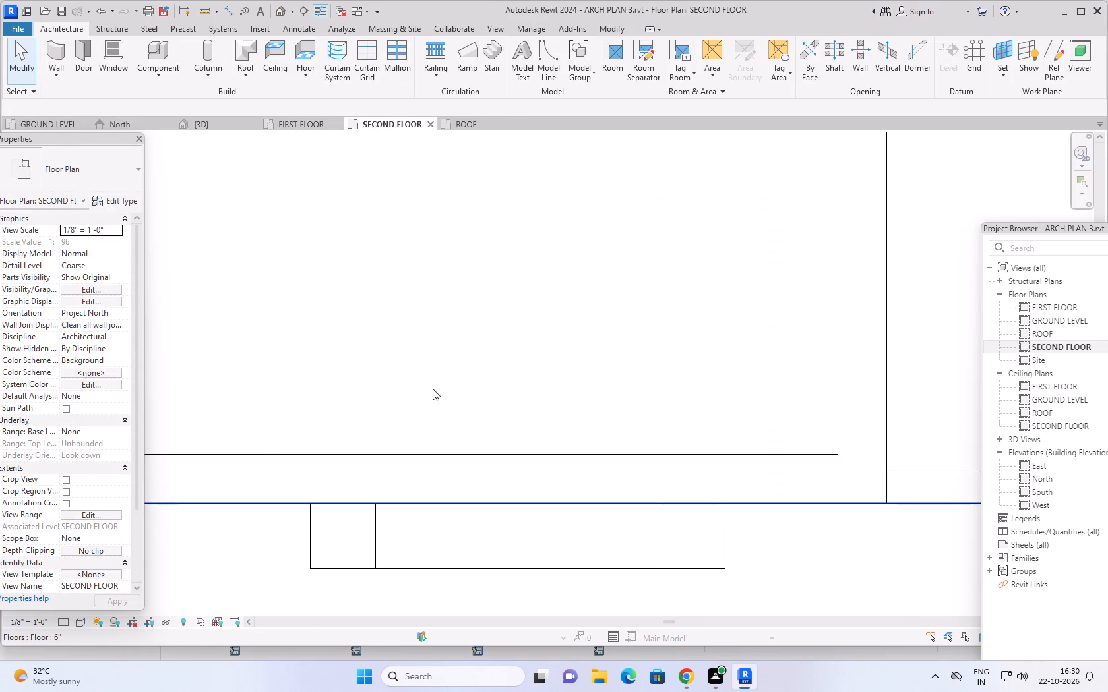
{"action": "scroll", "coordinate": [434, 391], "scroll_direction": "down", "scroll_amount": 4}
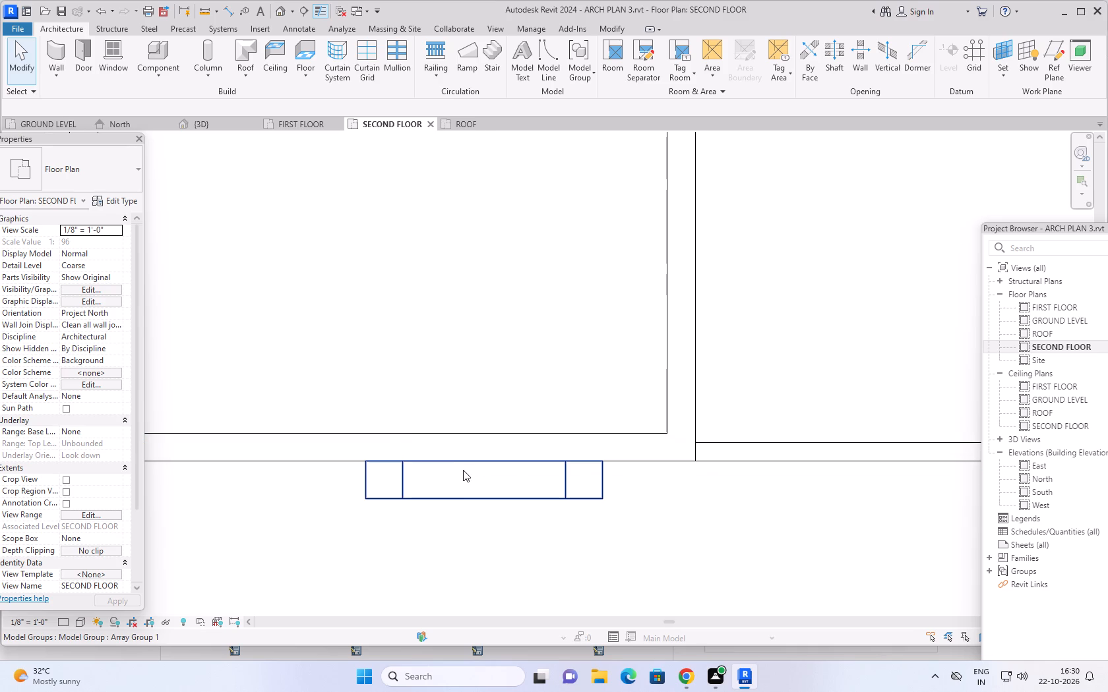
{"action": "left_click", "coordinate": [471, 461]}
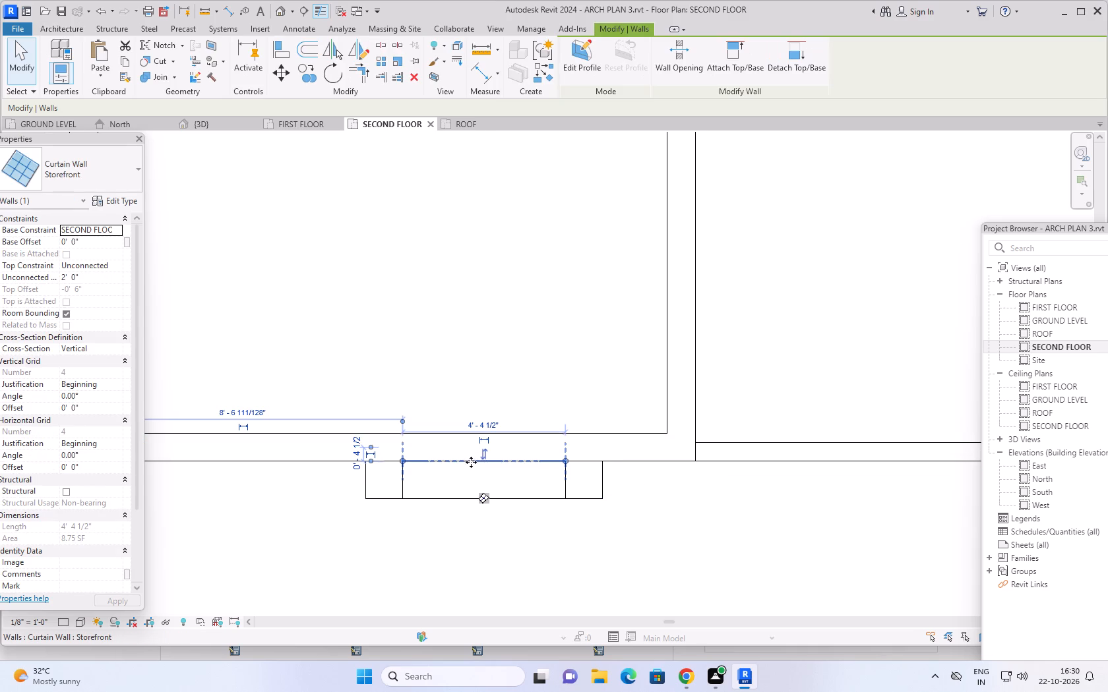
{"action": "left_click", "coordinate": [115, 264]}
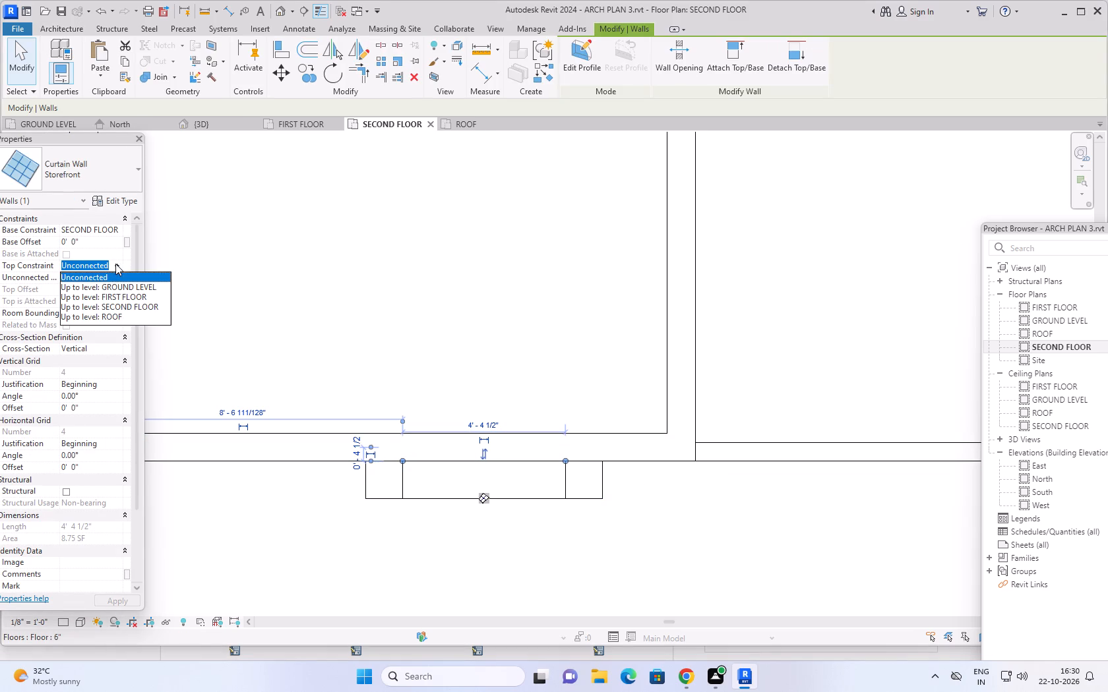
{"action": "left_click", "coordinate": [115, 315]}
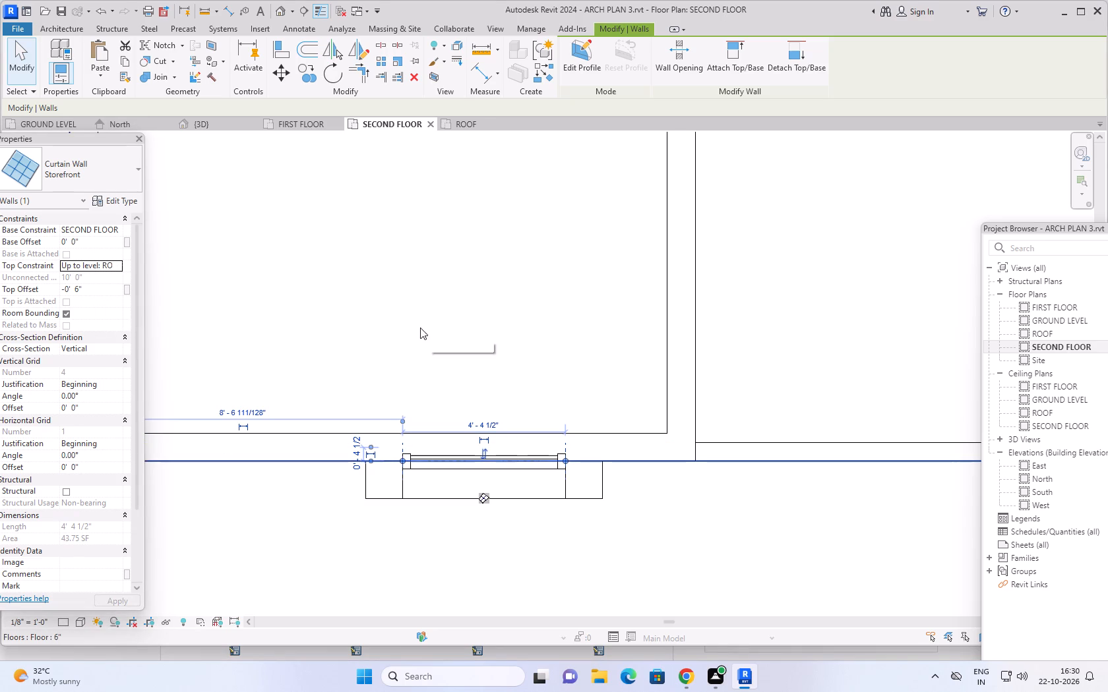
{"action": "left_click", "coordinate": [215, 125]}
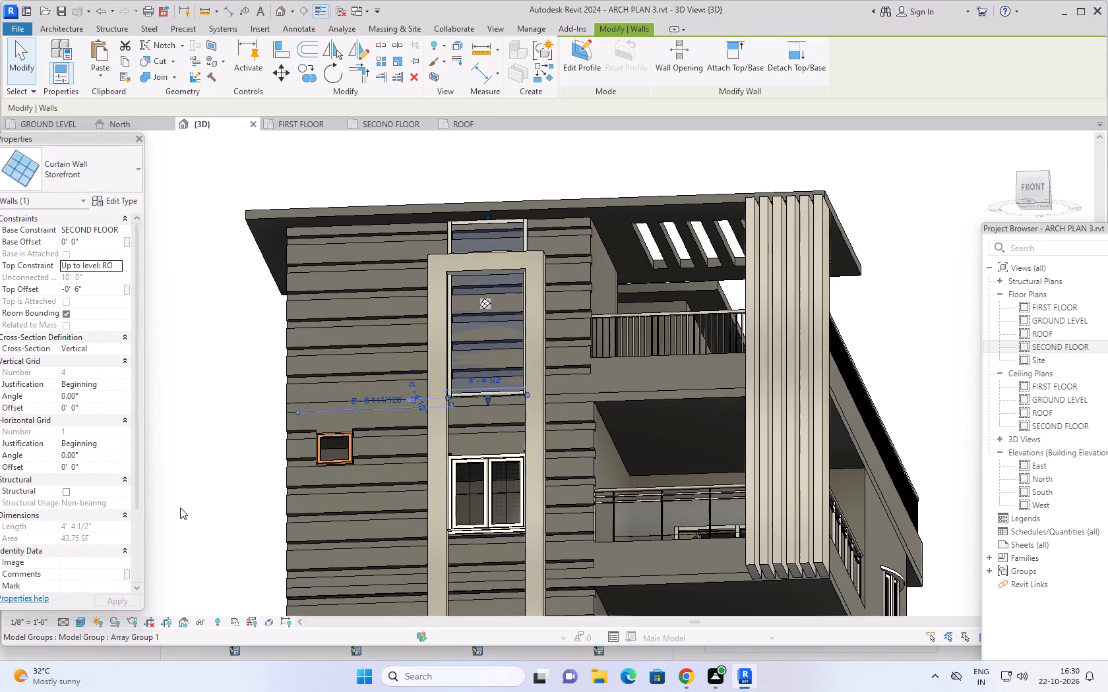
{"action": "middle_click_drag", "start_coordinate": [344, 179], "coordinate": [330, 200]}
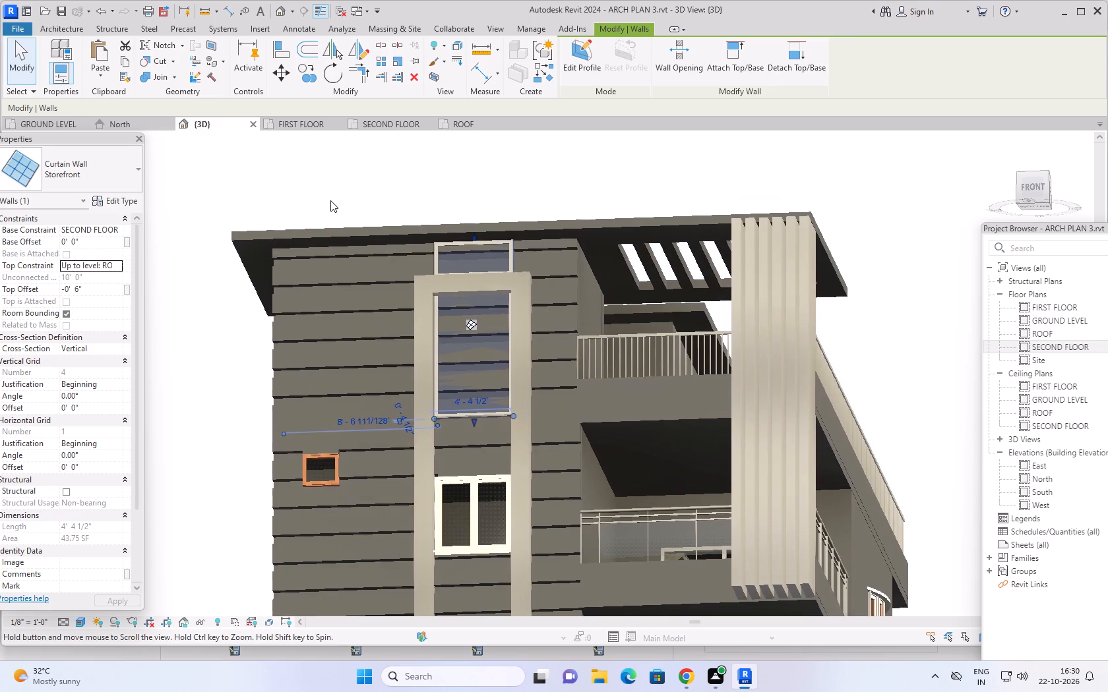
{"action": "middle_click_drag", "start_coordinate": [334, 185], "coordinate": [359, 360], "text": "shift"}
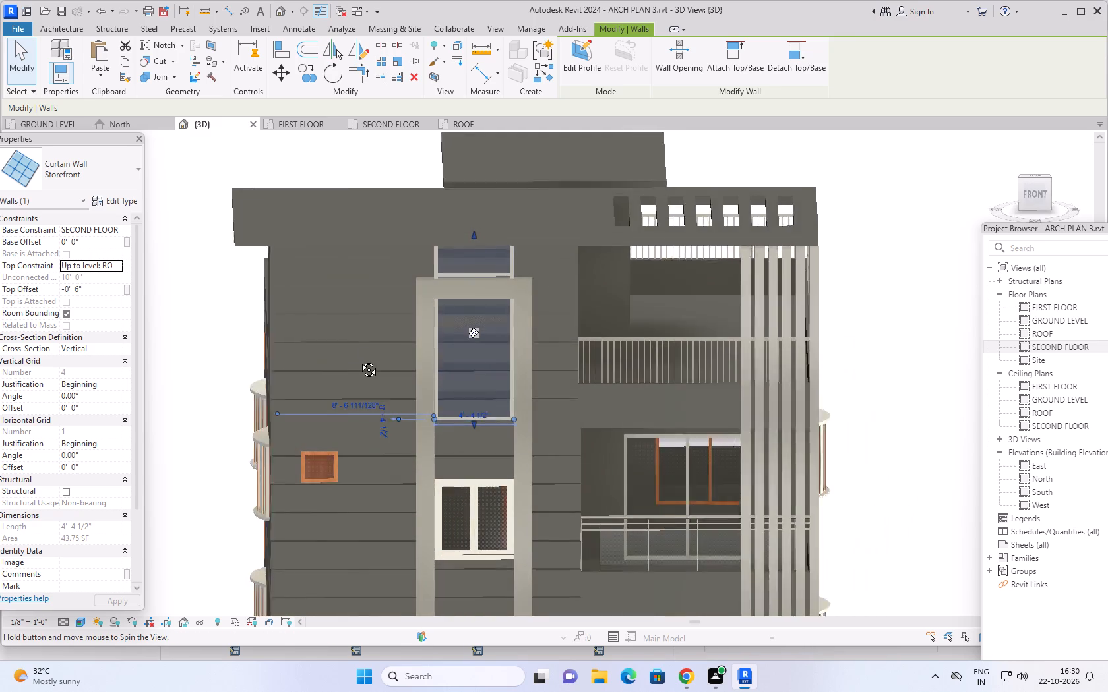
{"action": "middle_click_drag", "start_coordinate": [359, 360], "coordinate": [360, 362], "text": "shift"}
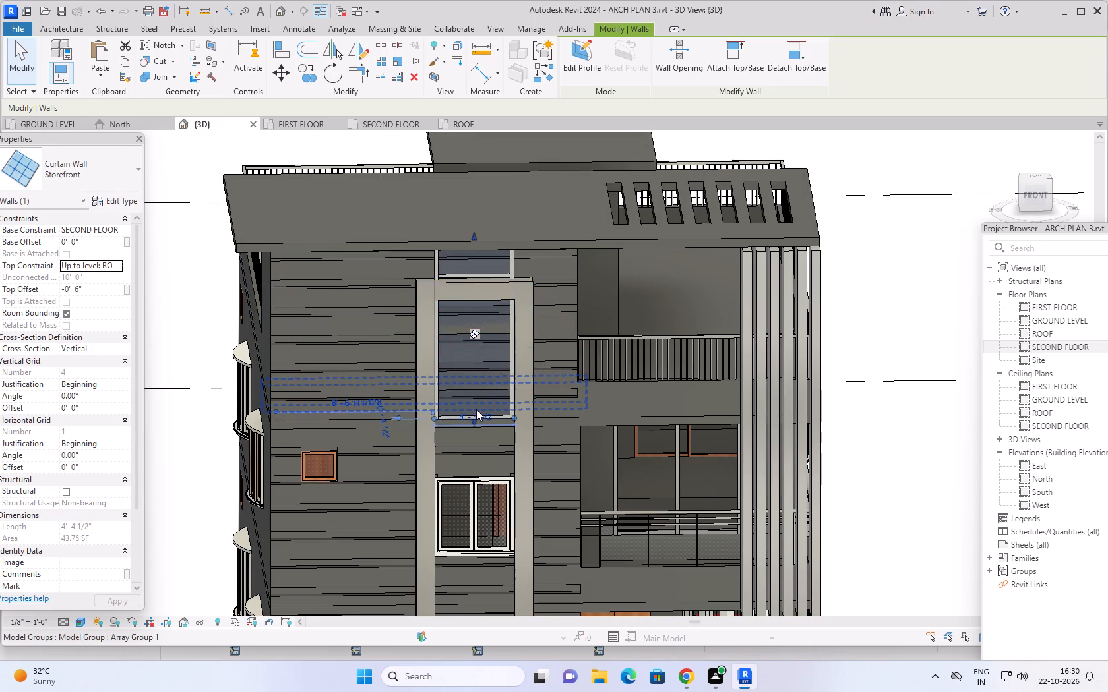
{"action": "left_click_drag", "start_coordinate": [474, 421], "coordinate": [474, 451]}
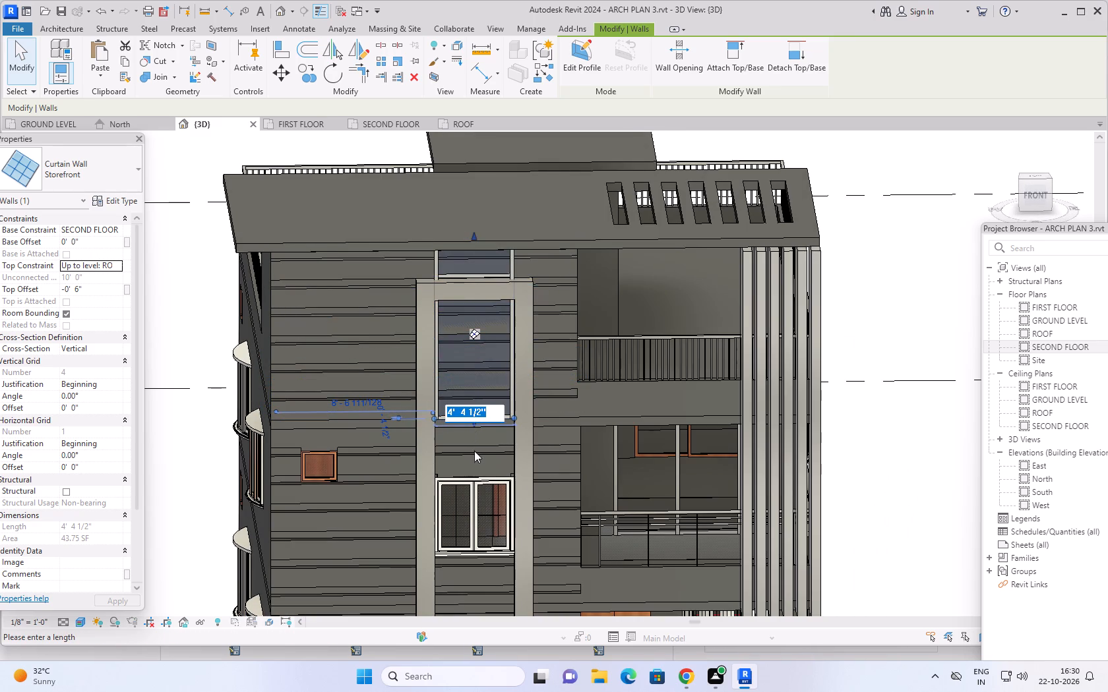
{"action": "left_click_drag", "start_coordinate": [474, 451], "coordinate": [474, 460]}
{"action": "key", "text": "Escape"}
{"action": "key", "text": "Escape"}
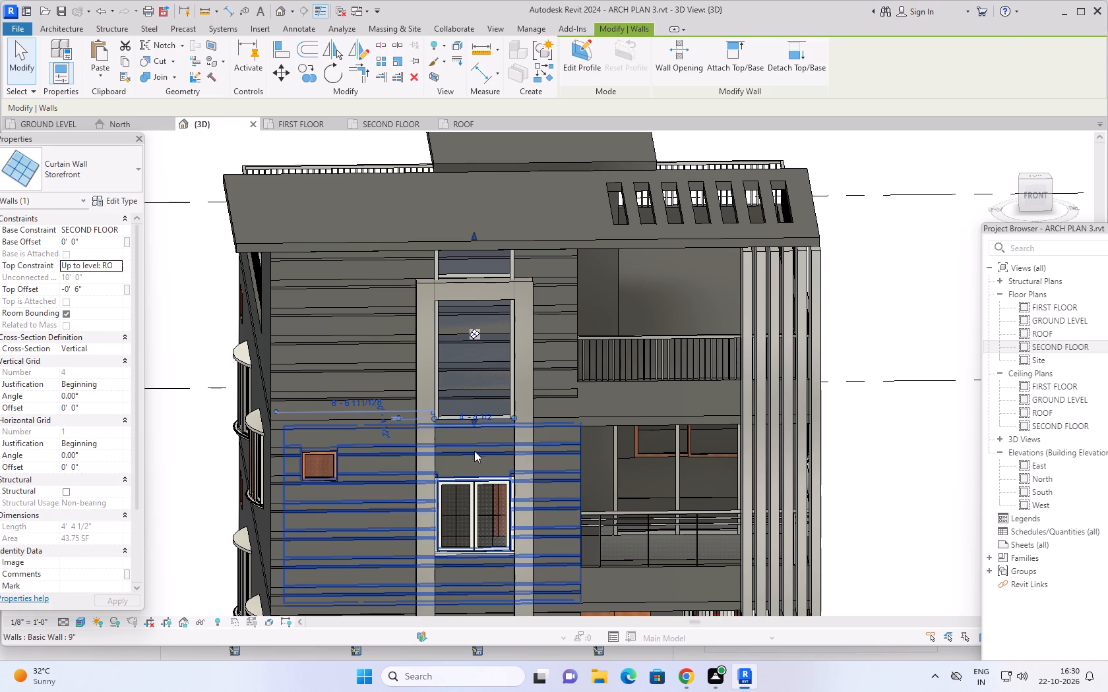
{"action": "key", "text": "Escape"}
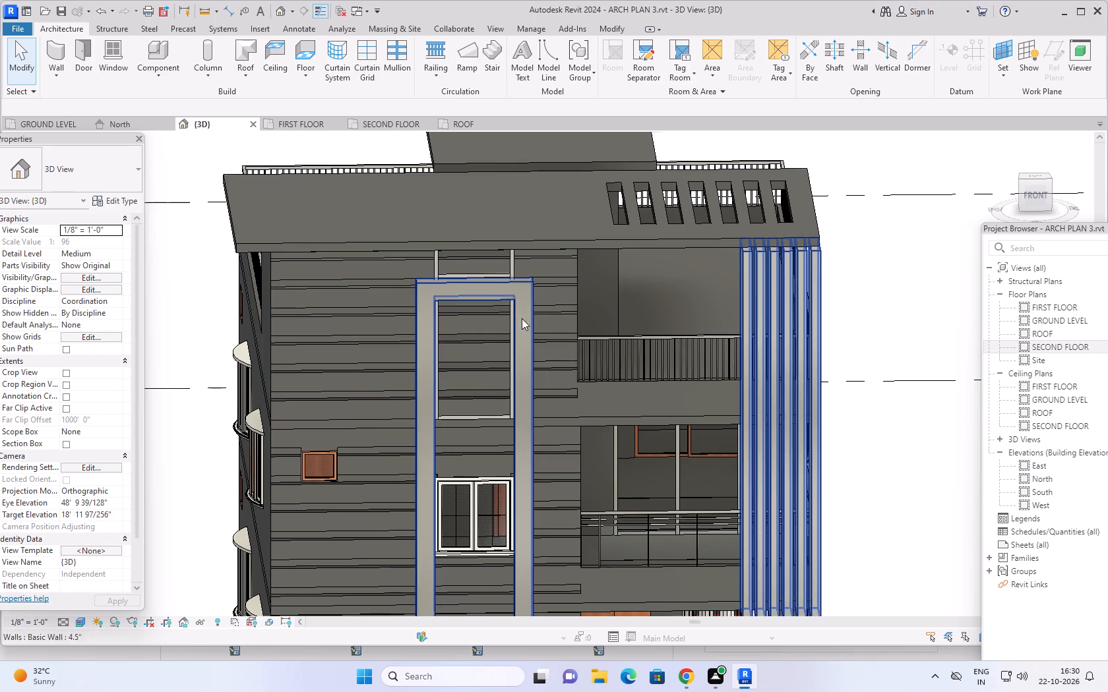
Stretch the Storefront curtain wall's base down to the inner bottom edge of the facade frame, at a base offset of about -19' 5".
{"action": "middle_click_drag", "start_coordinate": [526, 378], "coordinate": [417, 327], "text": "shift"}
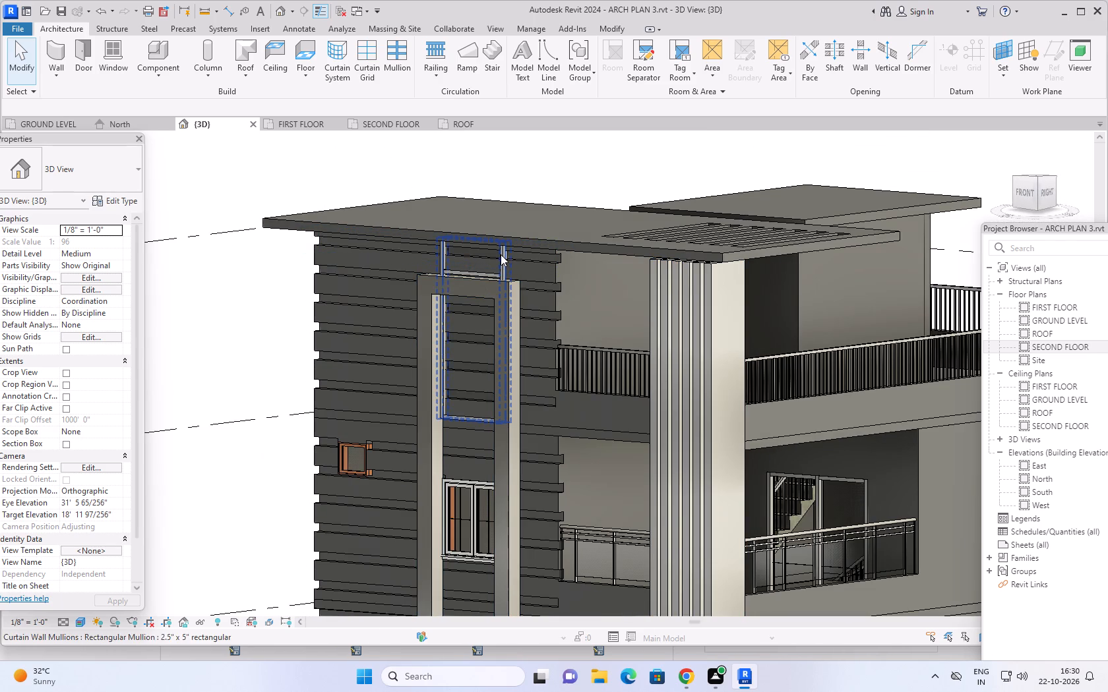
{"action": "left_click", "coordinate": [501, 254]}
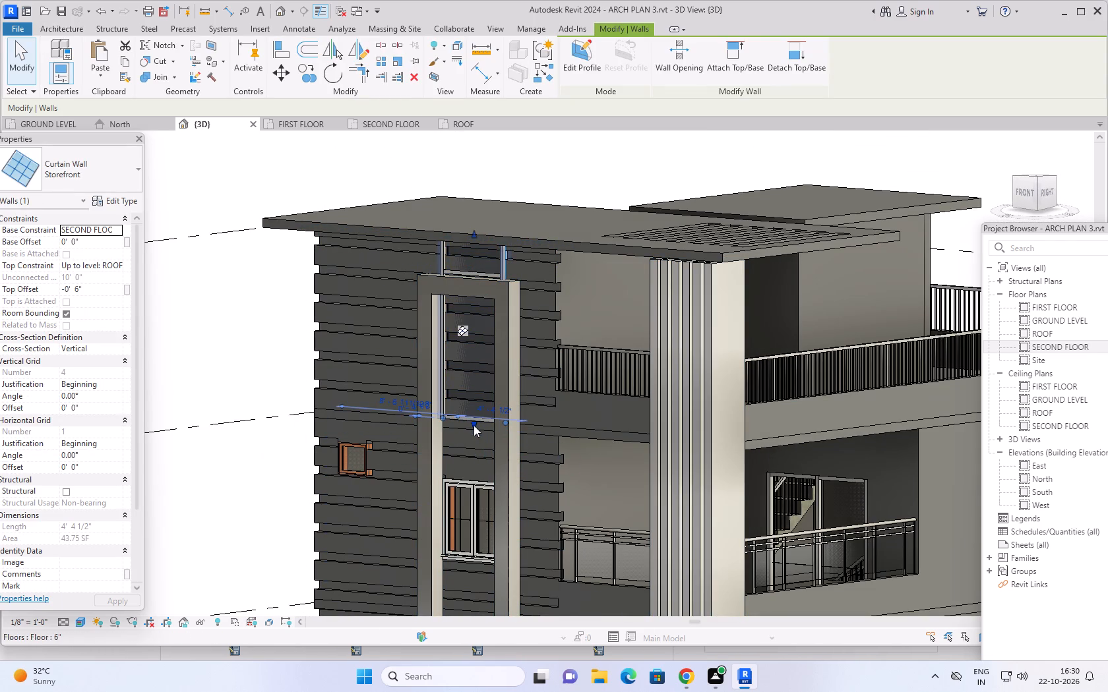
{"action": "left_click_drag", "start_coordinate": [474, 425], "coordinate": [476, 509]}
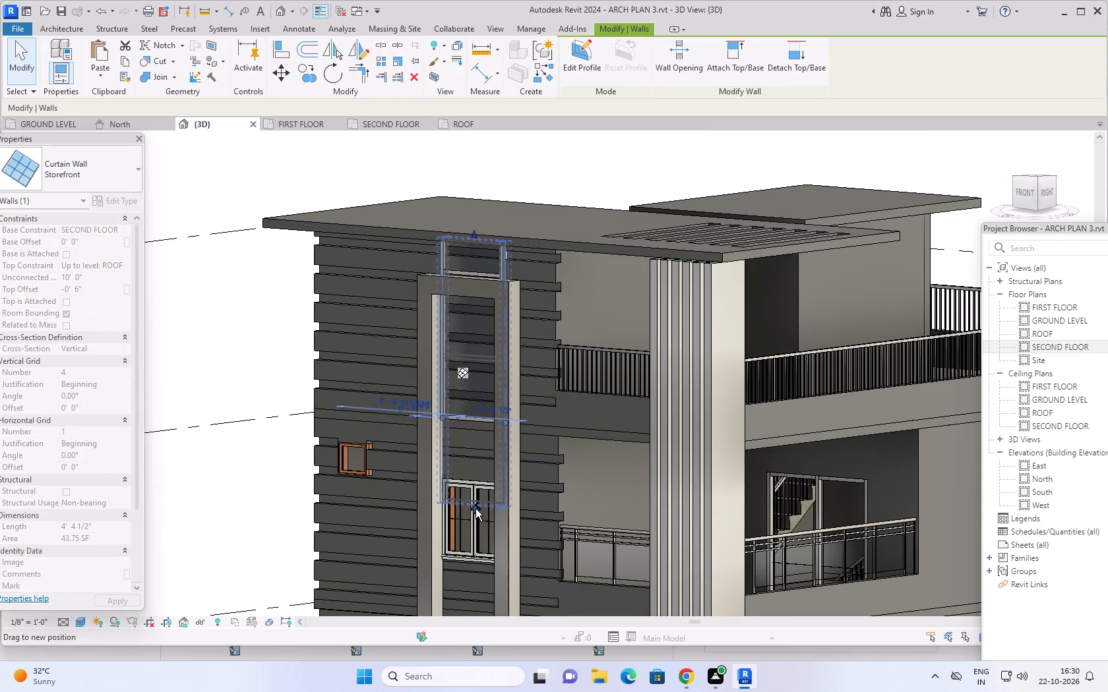
{"action": "left_click_drag", "start_coordinate": [476, 509], "coordinate": [474, 597]}
{"action": "scroll", "coordinate": [474, 596], "scroll_direction": "down", "scroll_amount": 3}
{"action": "middle_click_drag", "start_coordinate": [474, 596], "coordinate": [512, 427]}
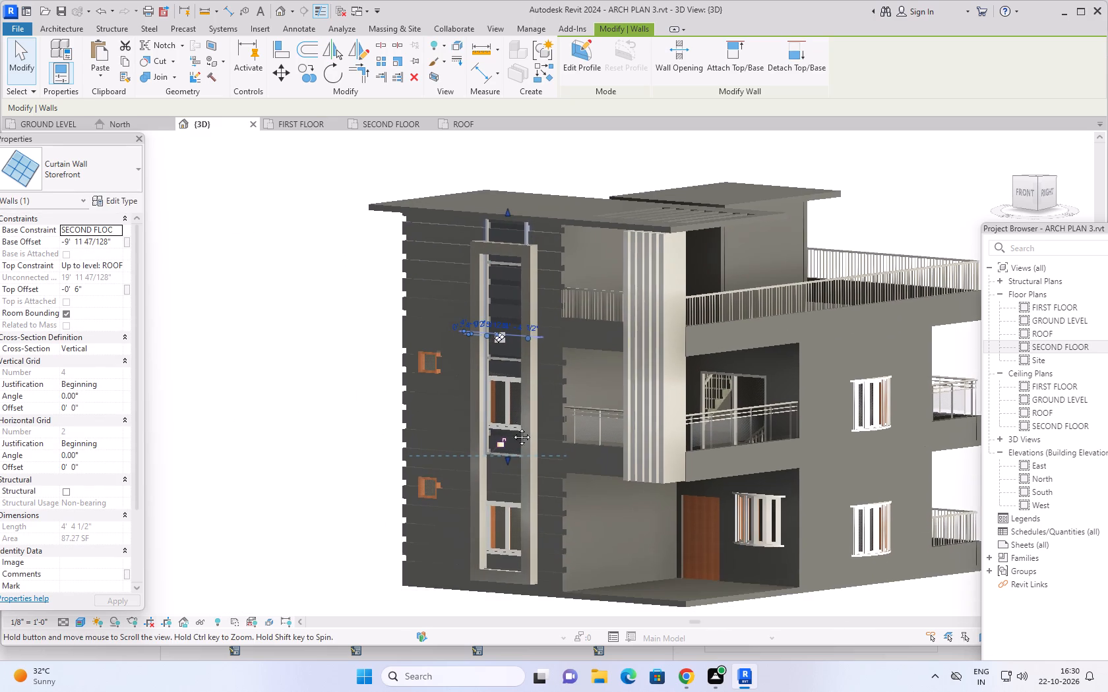
{"action": "middle_click_drag", "start_coordinate": [512, 427], "coordinate": [521, 353]}
{"action": "left_click_drag", "start_coordinate": [522, 360], "coordinate": [520, 385]}
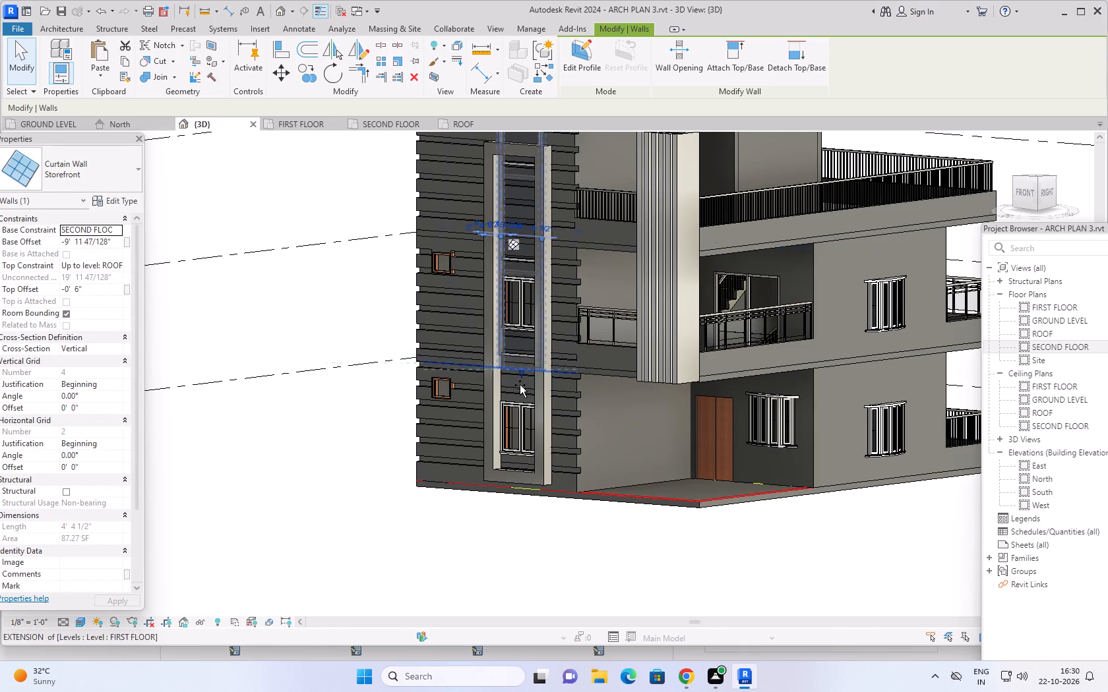
{"action": "left_click_drag", "start_coordinate": [520, 385], "coordinate": [518, 467]}
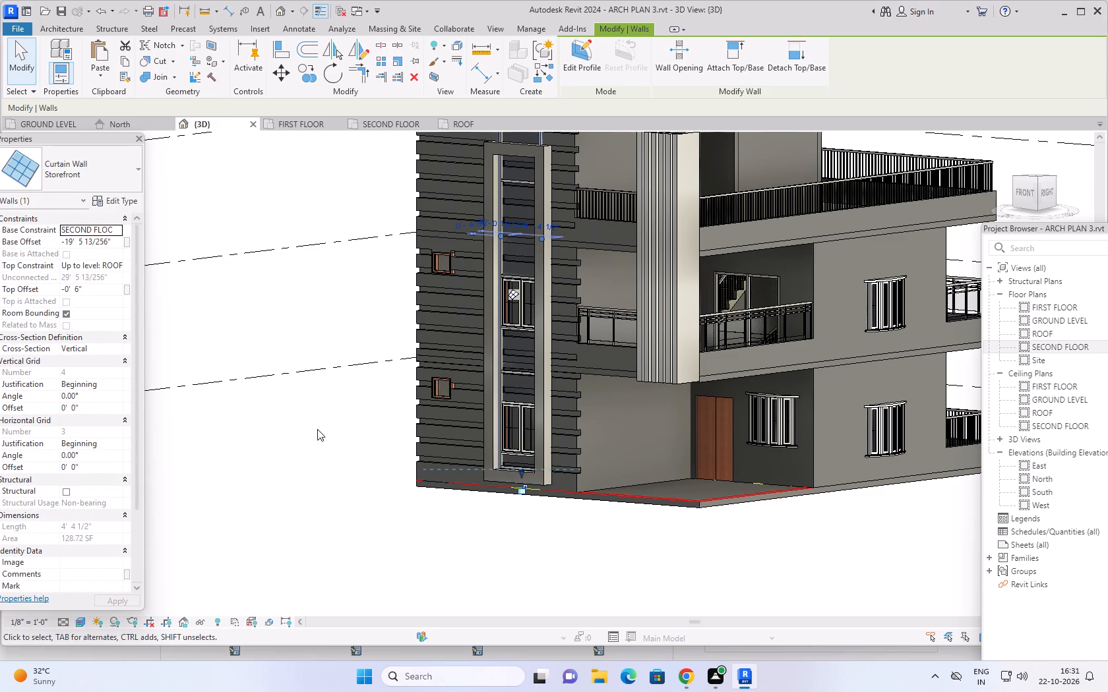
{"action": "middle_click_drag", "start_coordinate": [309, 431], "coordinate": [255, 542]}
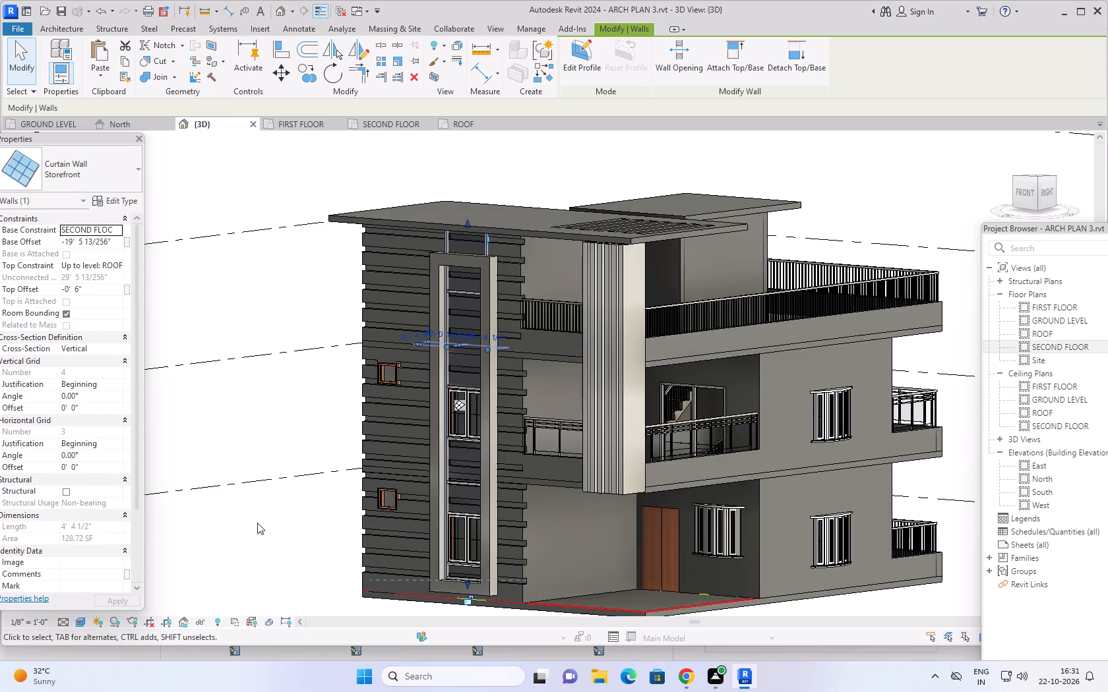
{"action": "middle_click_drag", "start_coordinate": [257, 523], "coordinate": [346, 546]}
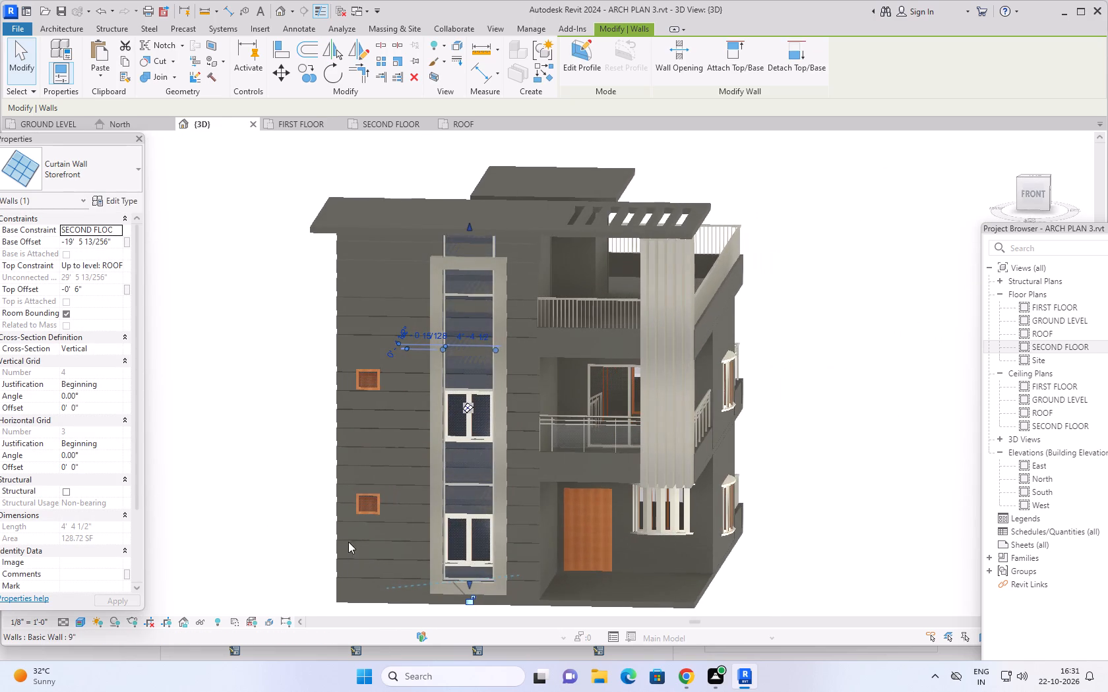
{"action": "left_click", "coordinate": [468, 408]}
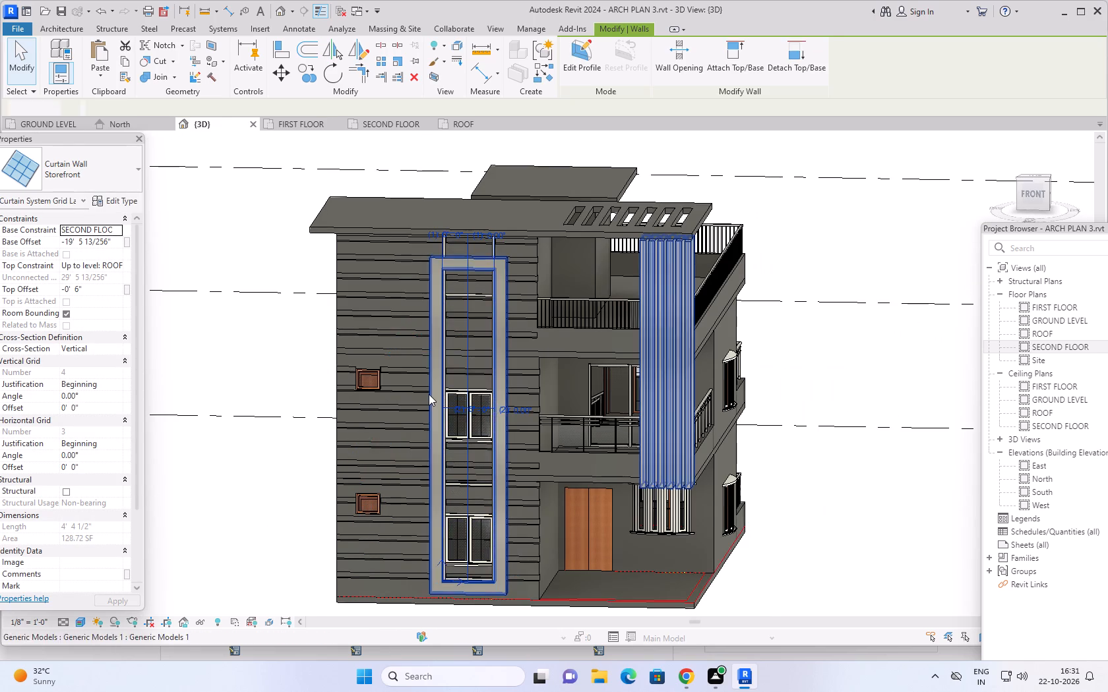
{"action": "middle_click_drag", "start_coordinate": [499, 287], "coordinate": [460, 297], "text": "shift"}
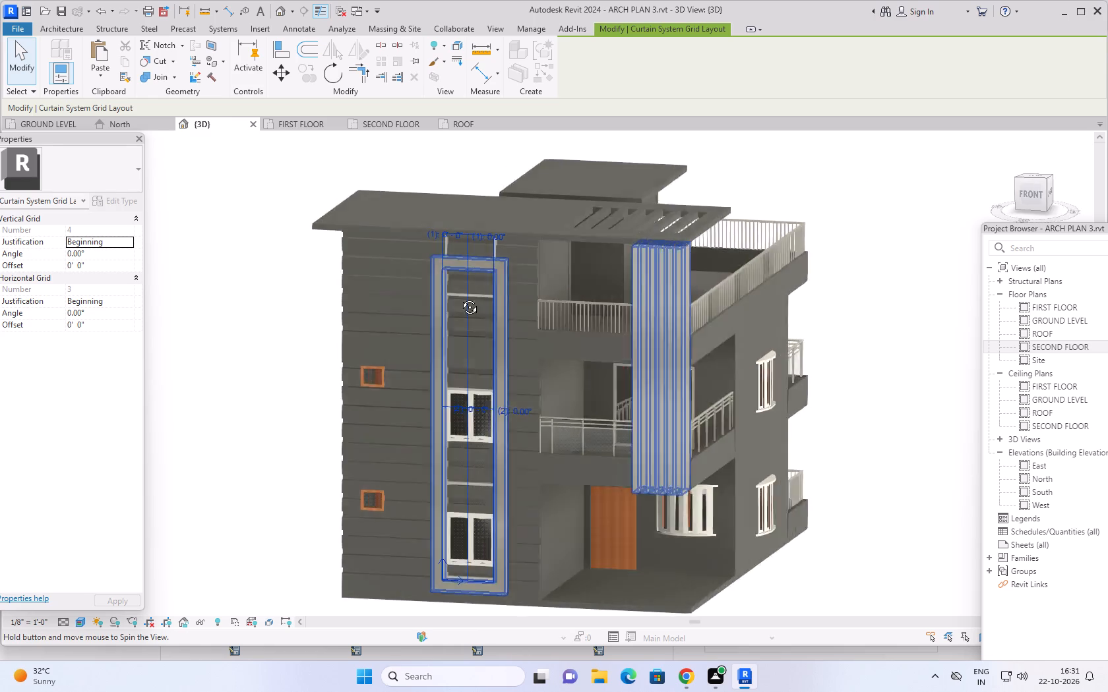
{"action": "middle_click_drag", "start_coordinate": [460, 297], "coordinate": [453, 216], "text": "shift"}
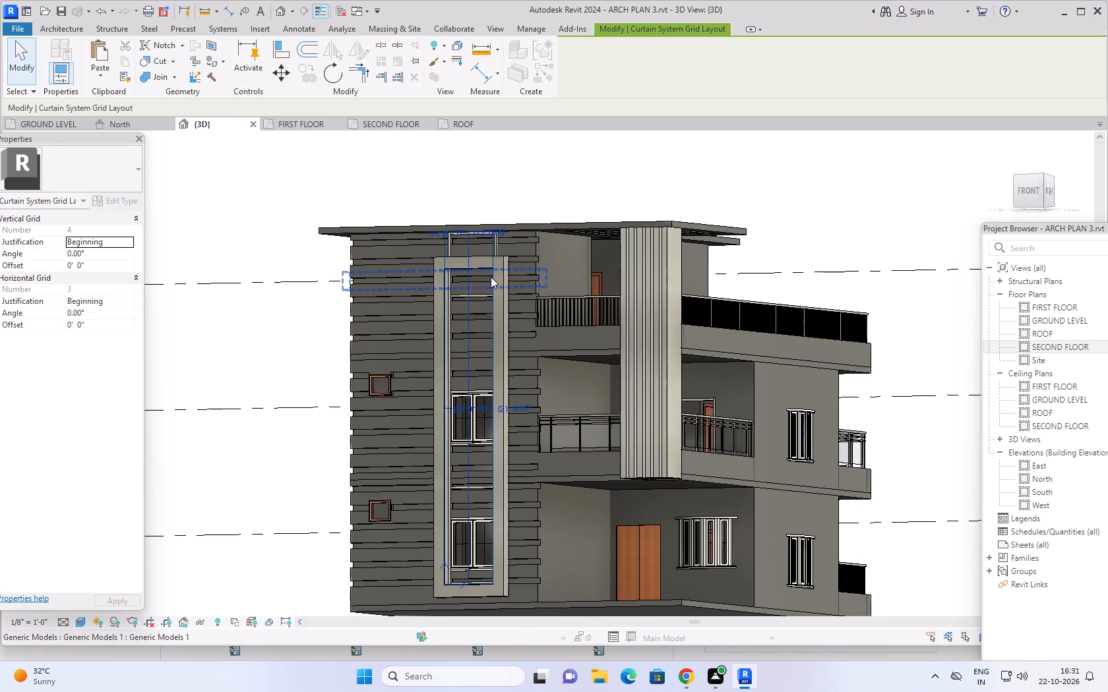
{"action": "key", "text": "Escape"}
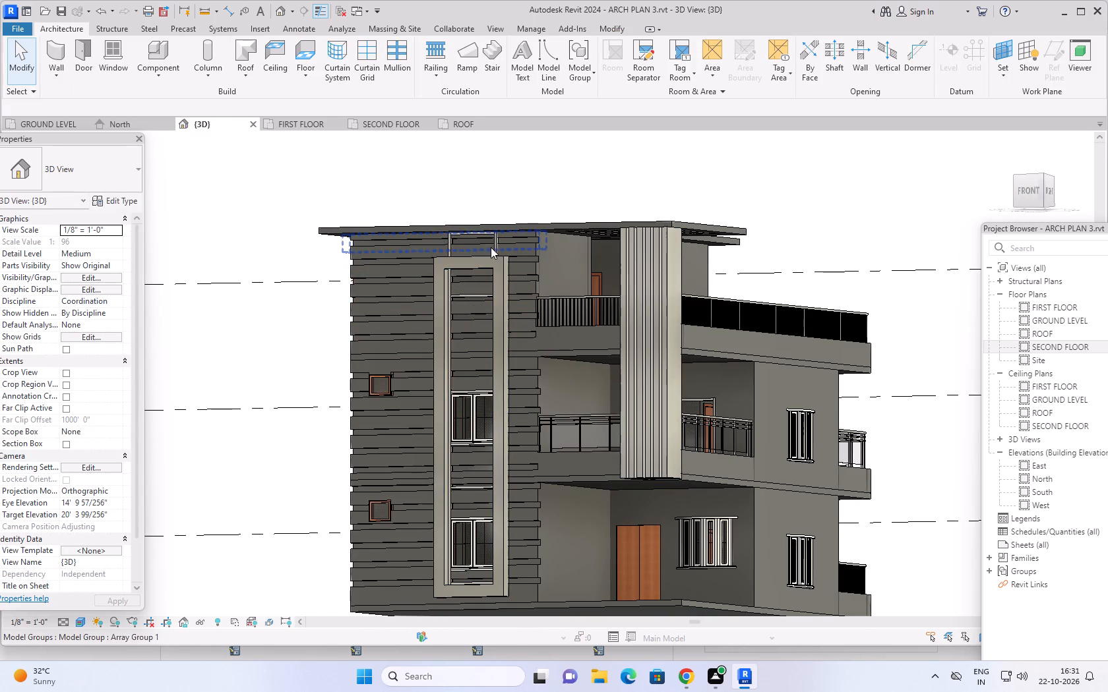
Lower the Storefront curtain wall's top to the inner top edge of the facade frame, at a top offset of about -3' 7".
{"action": "left_click", "coordinate": [495, 245]}
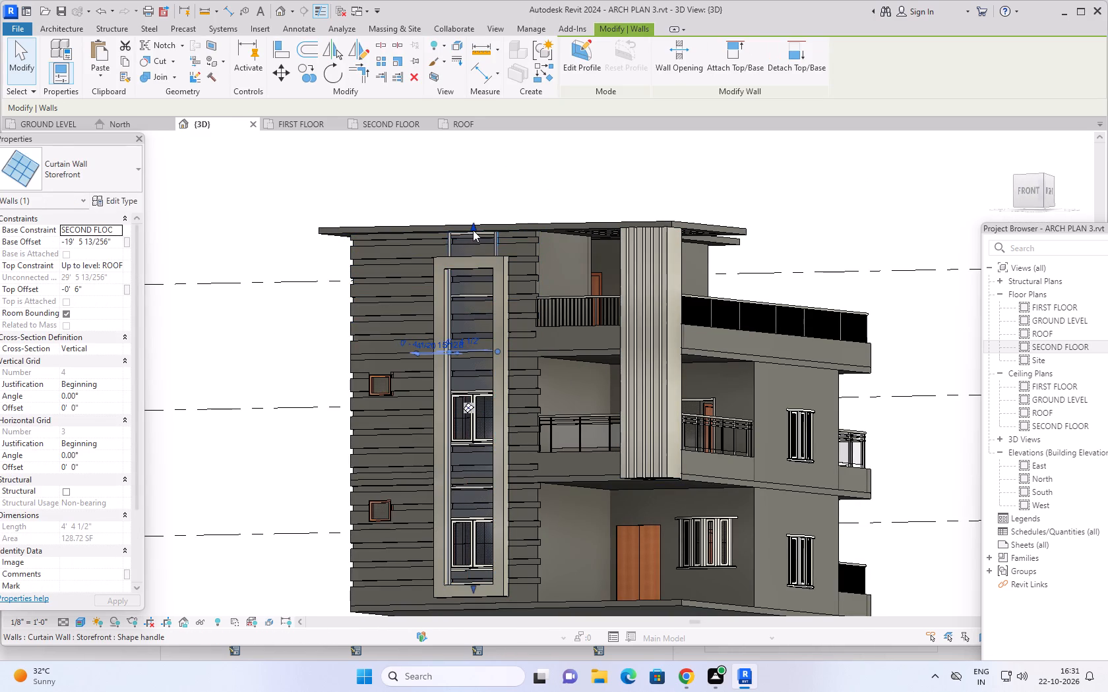
{"action": "left_click_drag", "start_coordinate": [473, 226], "coordinate": [478, 270]}
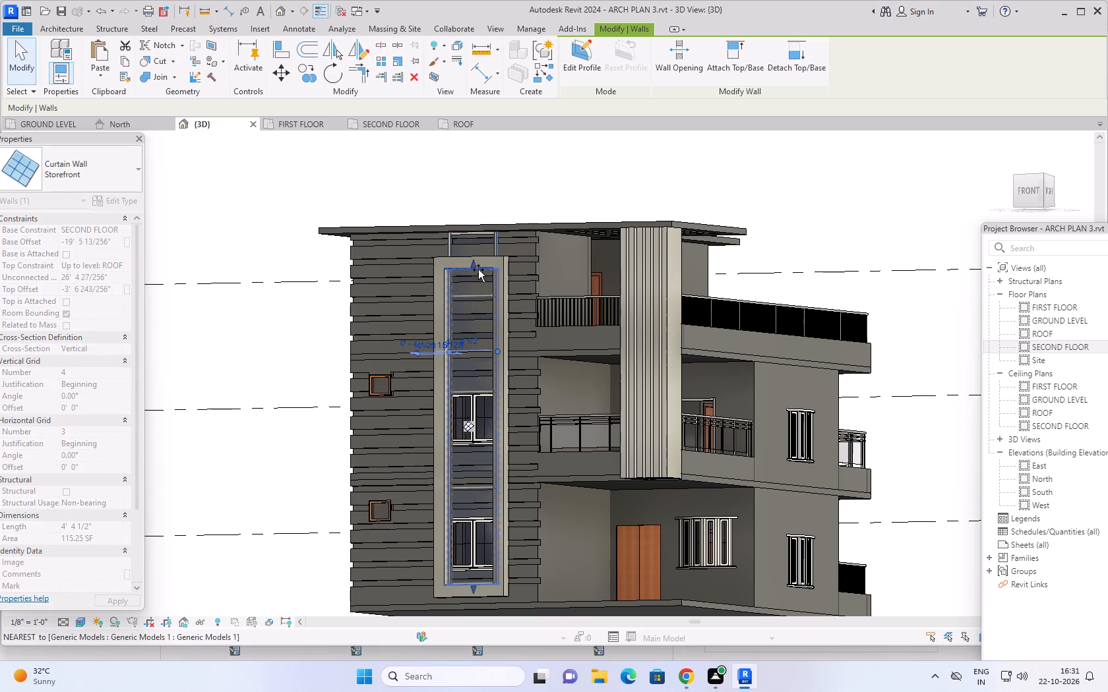
{"action": "left_click_drag", "start_coordinate": [478, 270], "coordinate": [478, 272]}
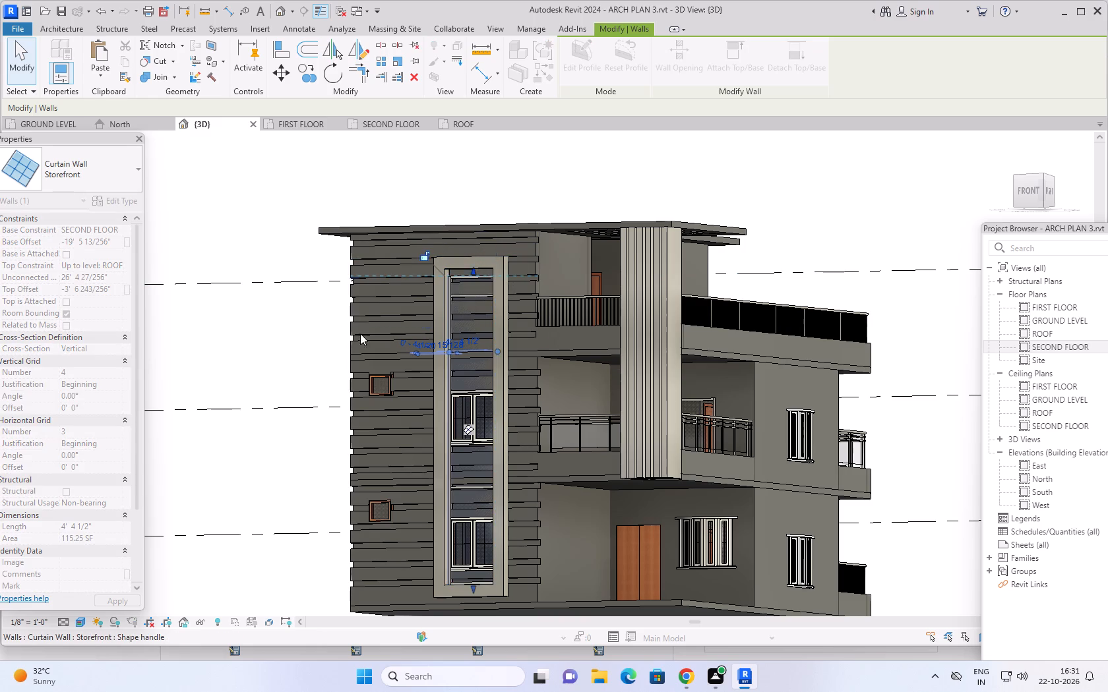
{"action": "middle_click_drag", "start_coordinate": [280, 360], "coordinate": [297, 397], "text": "shift"}
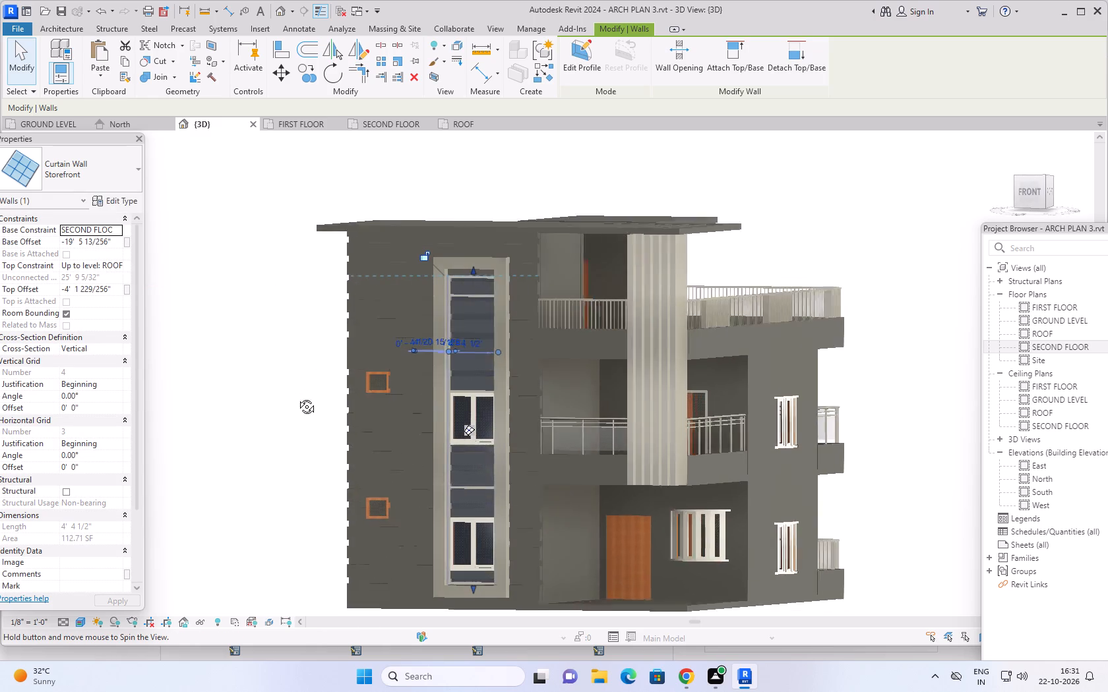
{"action": "middle_click_drag", "start_coordinate": [297, 397], "coordinate": [359, 461], "text": "shift"}
{"action": "middle_click", "coordinate": [359, 461]}
{"action": "scroll", "coordinate": [518, 292], "scroll_direction": "up", "scroll_amount": 3}
{"action": "scroll", "coordinate": [462, 292], "scroll_direction": "up", "scroll_amount": 4}
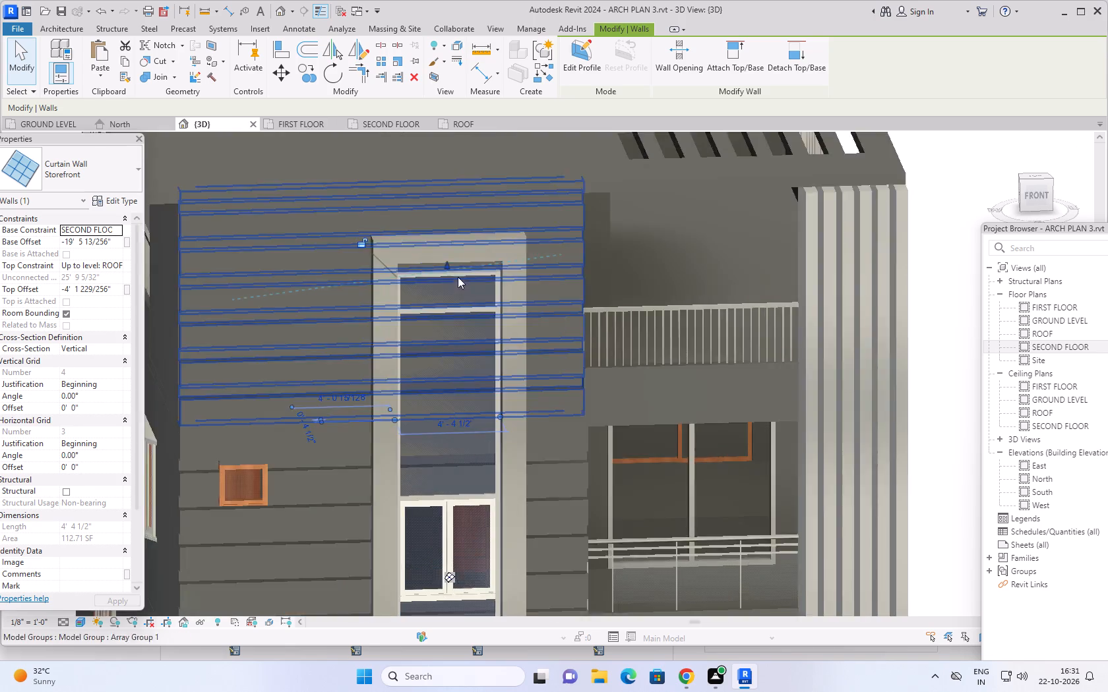
{"action": "middle_click_drag", "start_coordinate": [454, 293], "coordinate": [442, 262], "text": "shift"}
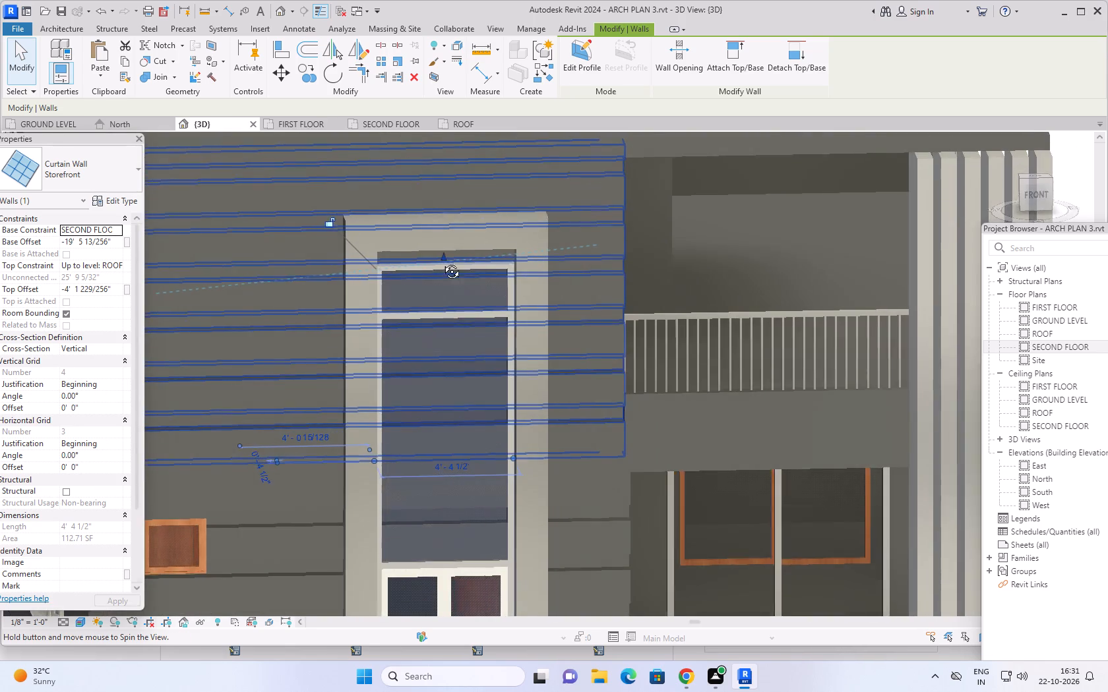
{"action": "middle_click_drag", "start_coordinate": [442, 262], "coordinate": [435, 225], "text": "shift"}
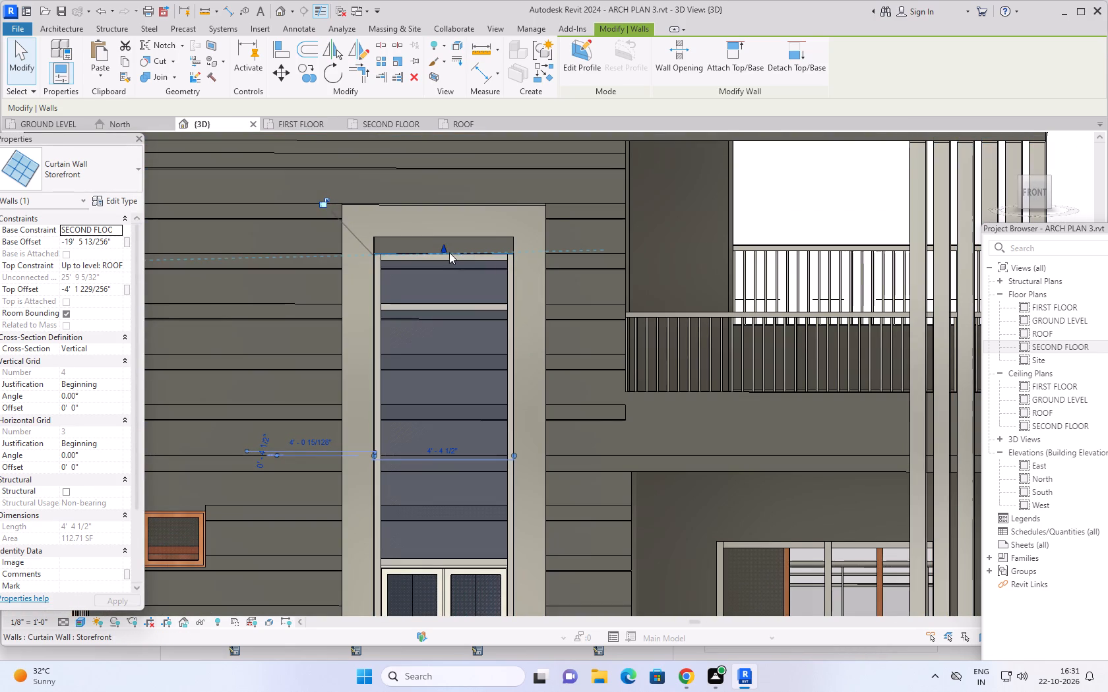
{"action": "left_click_drag", "start_coordinate": [445, 248], "coordinate": [444, 237]}
Align the Storefront curtain wall's base with the frame's inner bottom edge, at a base offset of -19' 5 205/256".
{"action": "scroll", "coordinate": [463, 336], "scroll_direction": "down", "scroll_amount": 3}
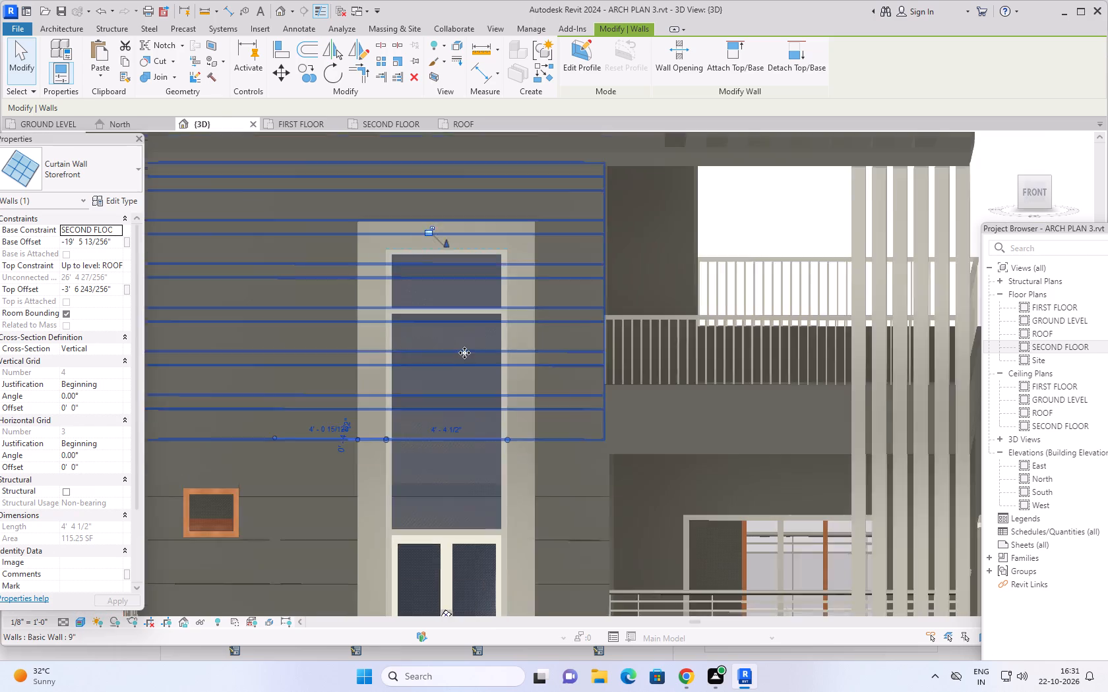
{"action": "scroll", "coordinate": [466, 378], "scroll_direction": "down", "scroll_amount": 2}
{"action": "middle_click_drag", "start_coordinate": [471, 415], "coordinate": [480, 234]}
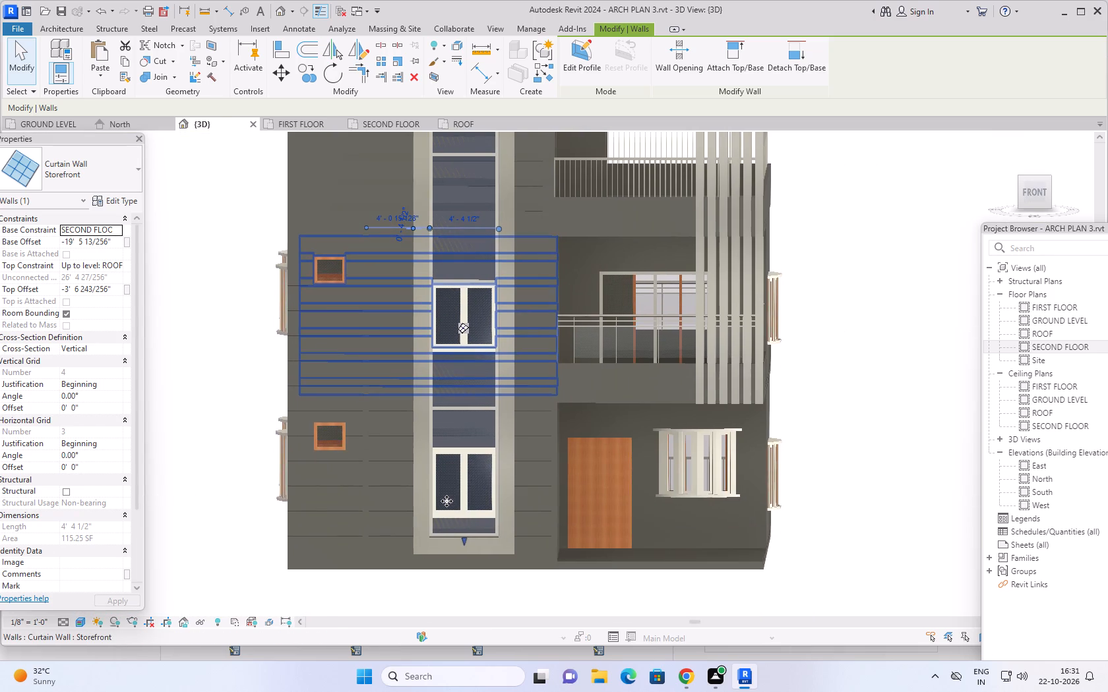
{"action": "scroll", "coordinate": [443, 541], "scroll_direction": "up", "scroll_amount": 8}
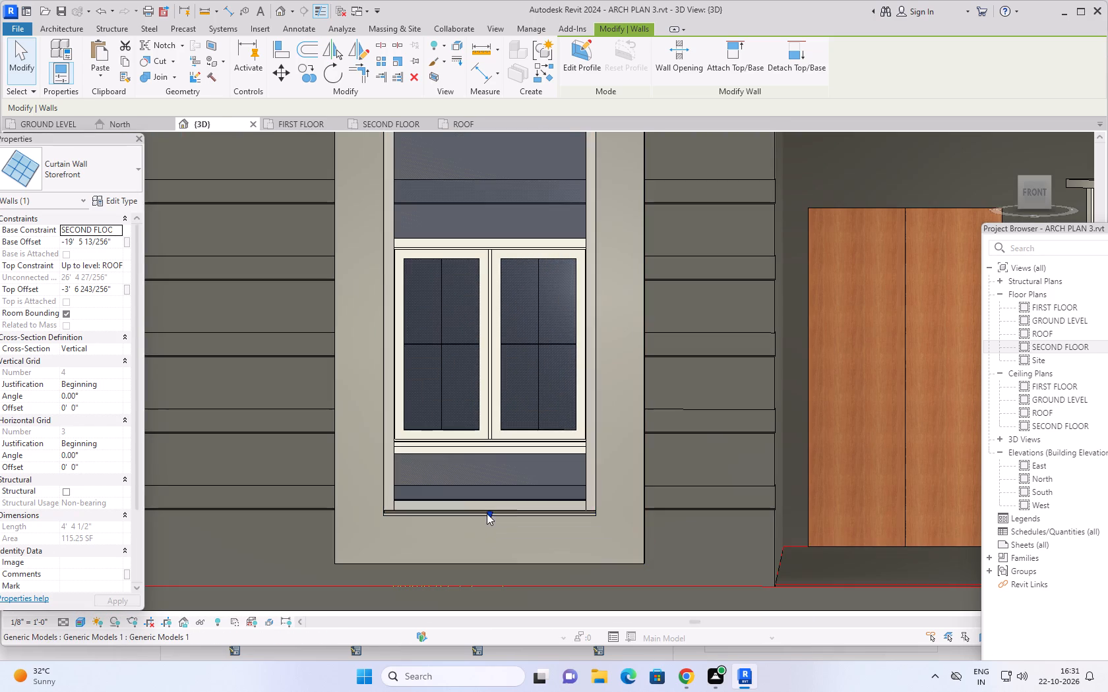
{"action": "left_click", "coordinate": [488, 511]}
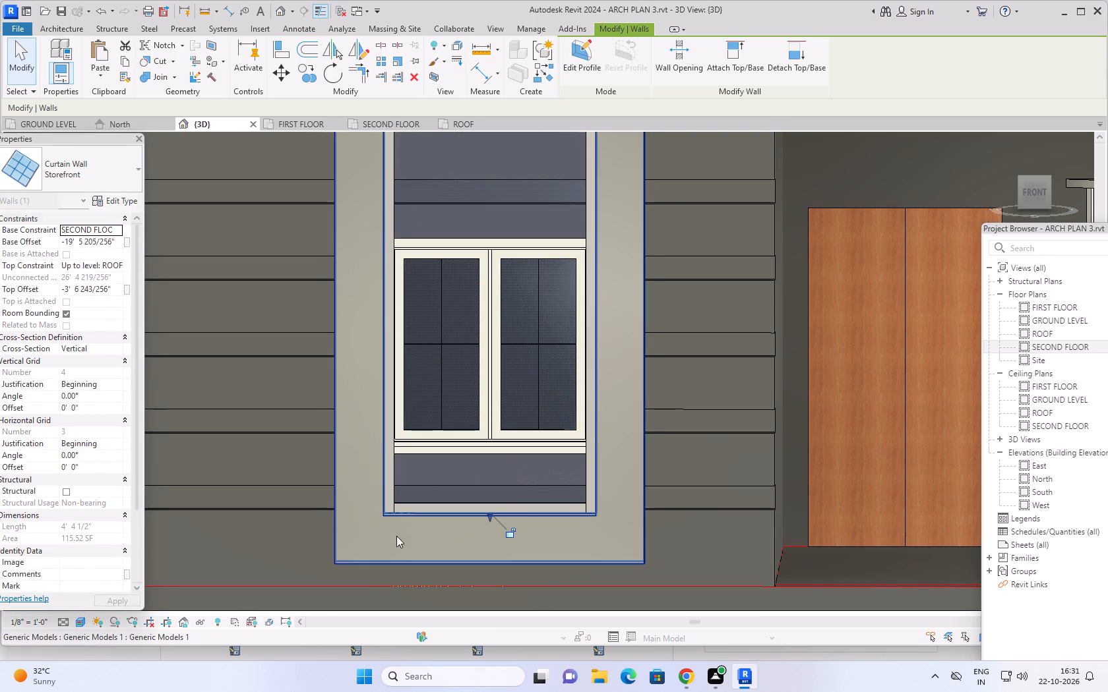
Examine the fitted Storefront curtain wall and the whole front facade from the front, both sides and above.
{"action": "scroll", "coordinate": [367, 519], "scroll_direction": "down", "scroll_amount": 4}
{"action": "scroll", "coordinate": [448, 471], "scroll_direction": "down", "scroll_amount": 2}
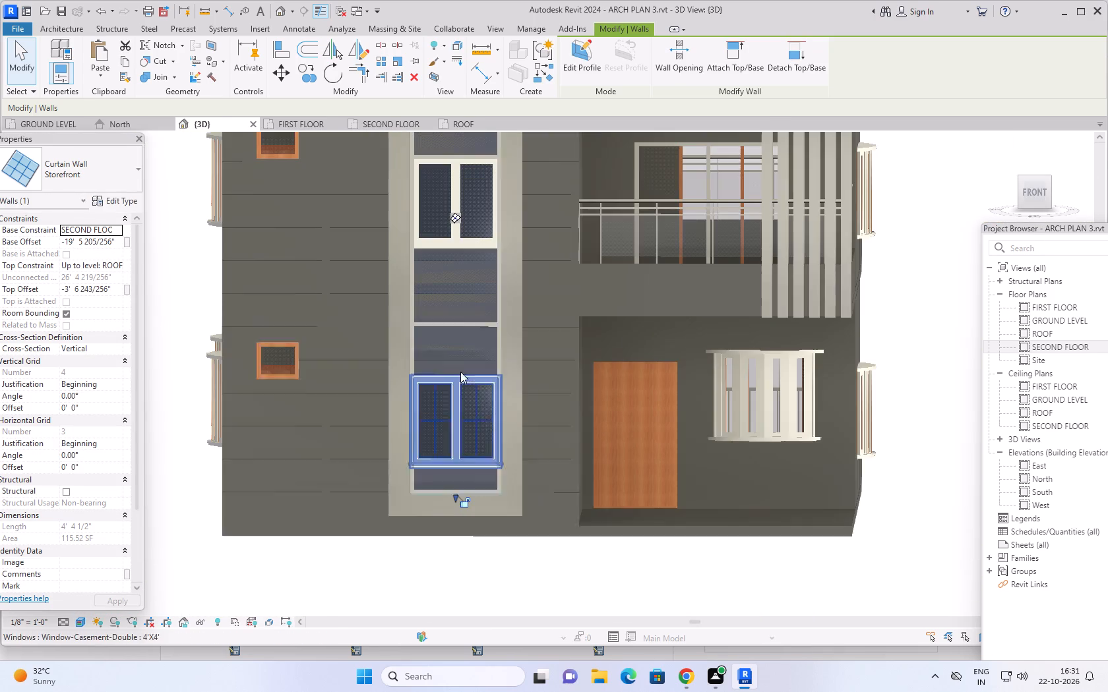
{"action": "scroll", "coordinate": [456, 341], "scroll_direction": "down", "scroll_amount": 5}
{"action": "middle_click_drag", "start_coordinate": [477, 329], "coordinate": [477, 329]}
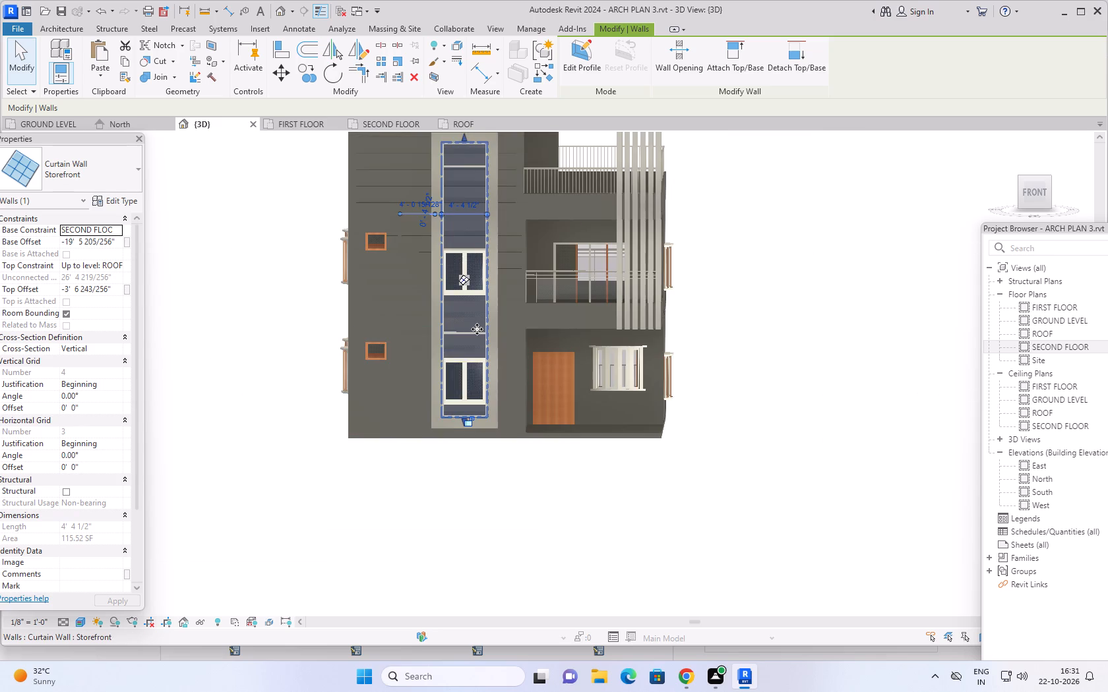
{"action": "middle_click_drag", "start_coordinate": [477, 329], "coordinate": [445, 411]}
{"action": "left_click", "coordinate": [432, 362]}
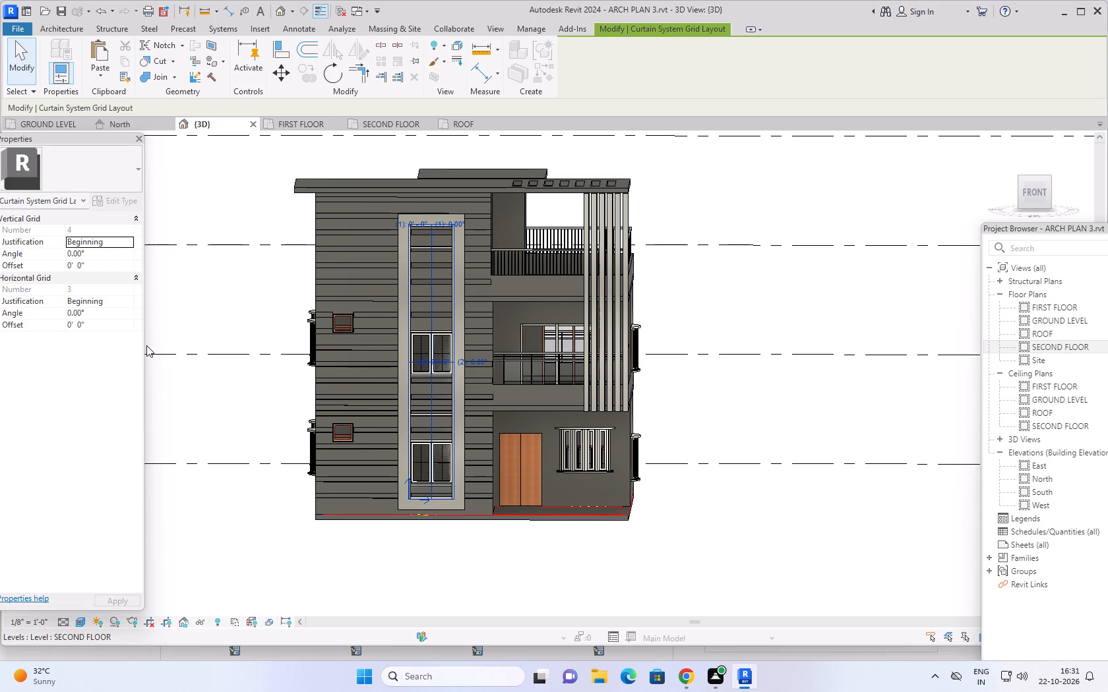
{"action": "scroll", "coordinate": [206, 385], "scroll_direction": "down", "scroll_amount": 2}
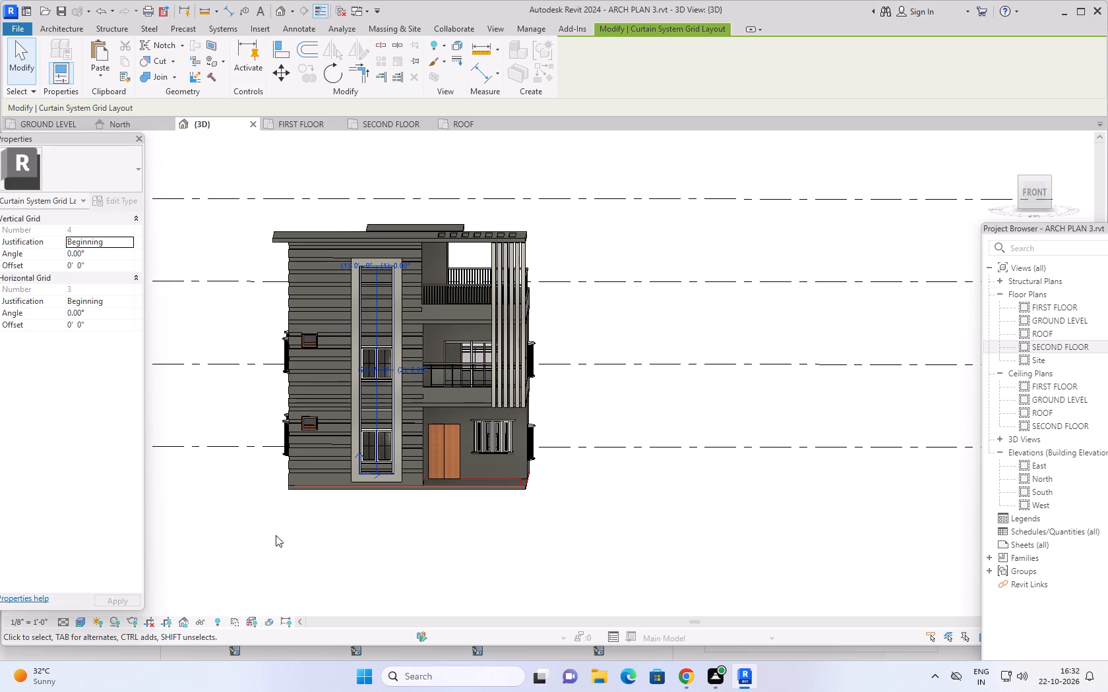
{"action": "scroll", "coordinate": [486, 563], "scroll_direction": "down", "scroll_amount": 1}
{"action": "middle_click_drag", "start_coordinate": [388, 555], "coordinate": [453, 558]}
{"action": "scroll", "coordinate": [454, 558], "scroll_direction": "up", "scroll_amount": 2}
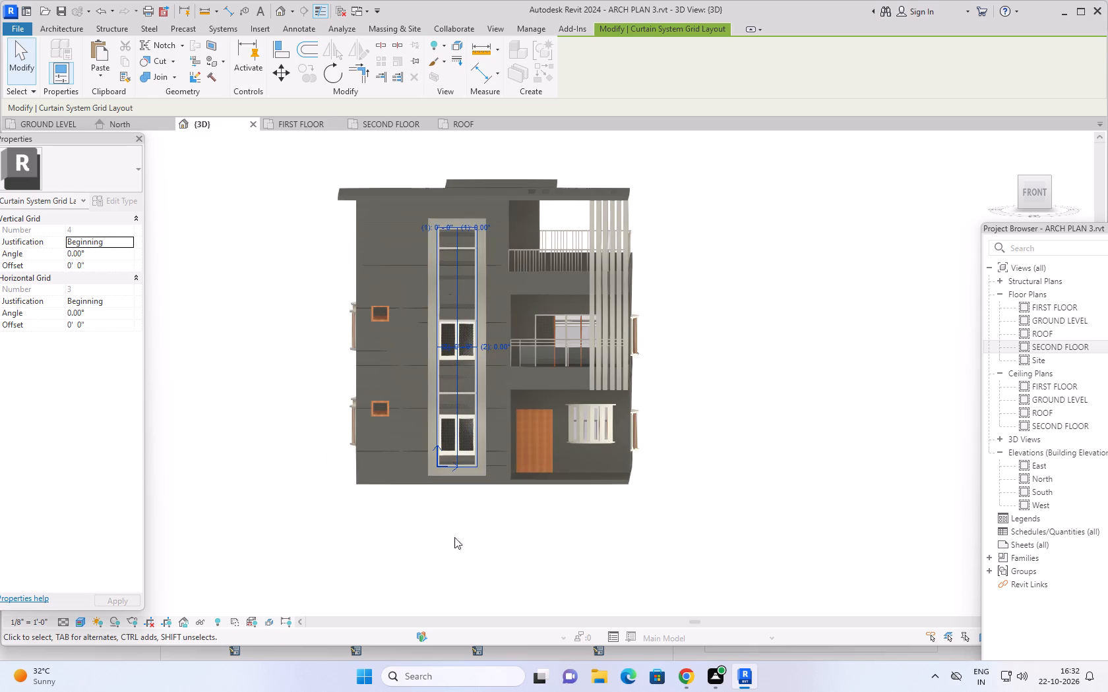
{"action": "middle_click_drag", "start_coordinate": [461, 523], "coordinate": [454, 558]}
{"action": "scroll", "coordinate": [454, 558], "scroll_direction": "up", "scroll_amount": 1}
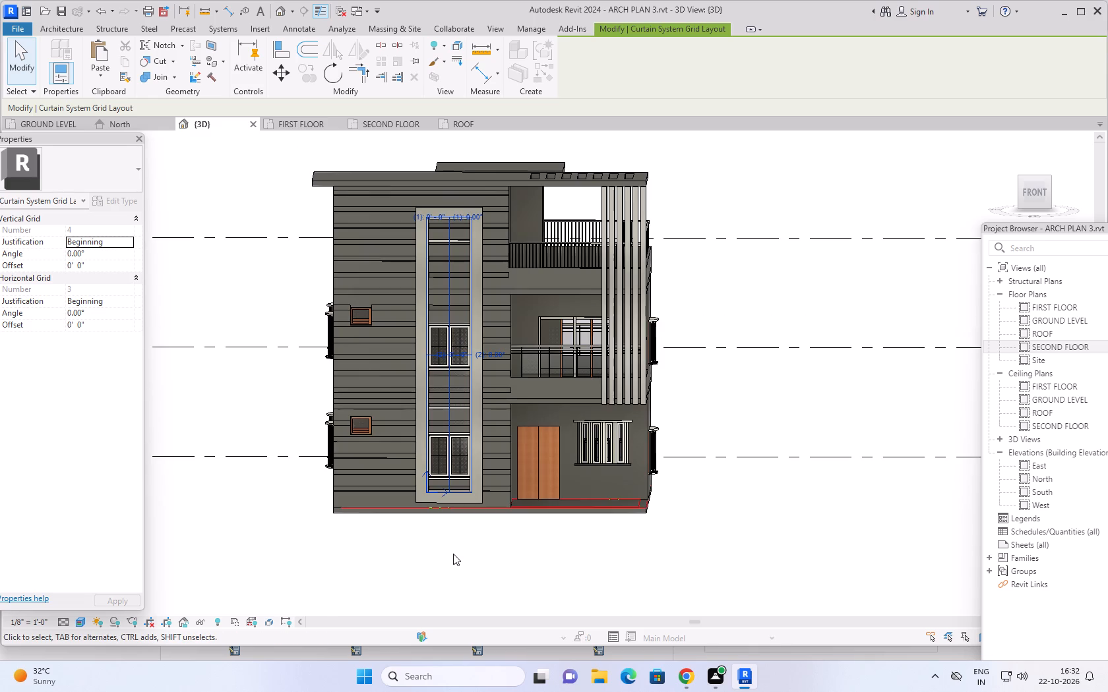
{"action": "middle_click_drag", "start_coordinate": [450, 542], "coordinate": [456, 562]}
{"action": "middle_click_drag", "start_coordinate": [458, 558], "coordinate": [508, 567]}
{"action": "scroll", "coordinate": [466, 566], "scroll_direction": "up", "scroll_amount": 3}
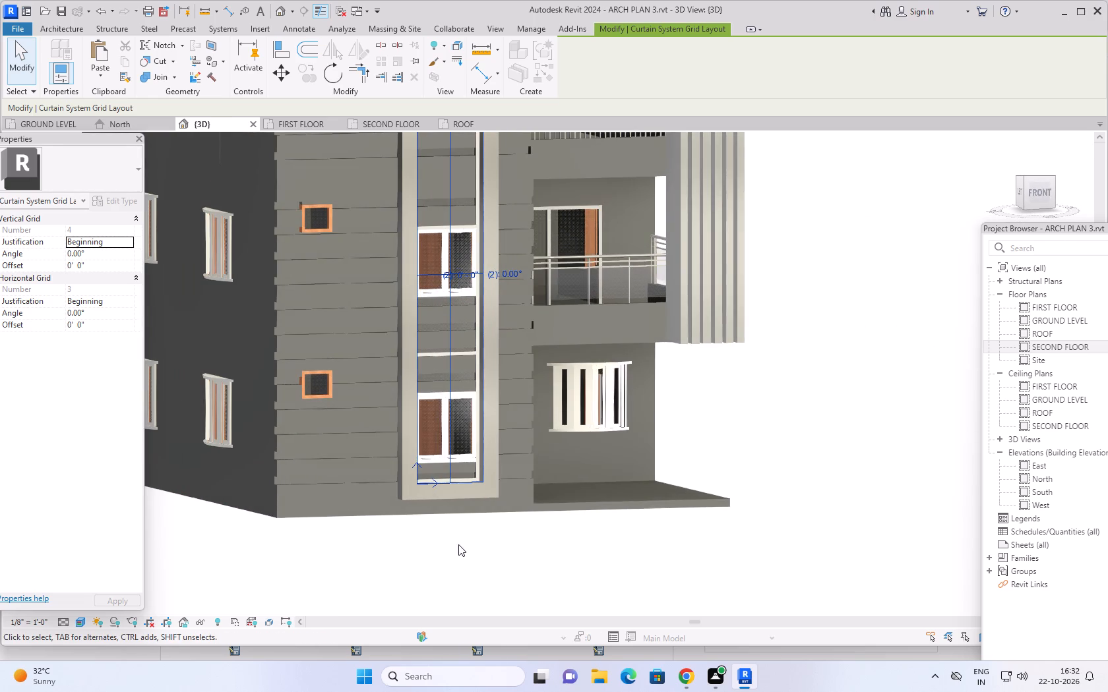
{"action": "middle_click_drag", "start_coordinate": [458, 544], "coordinate": [476, 586]}
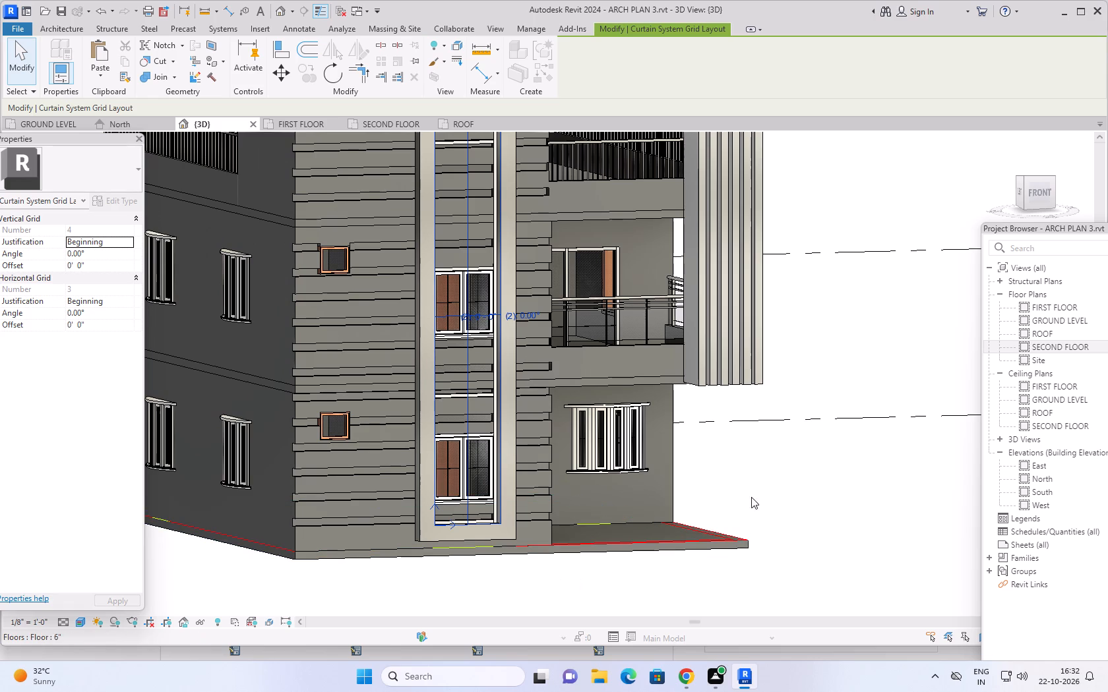
{"action": "middle_click_drag", "start_coordinate": [837, 348], "coordinate": [842, 404], "text": "shift"}
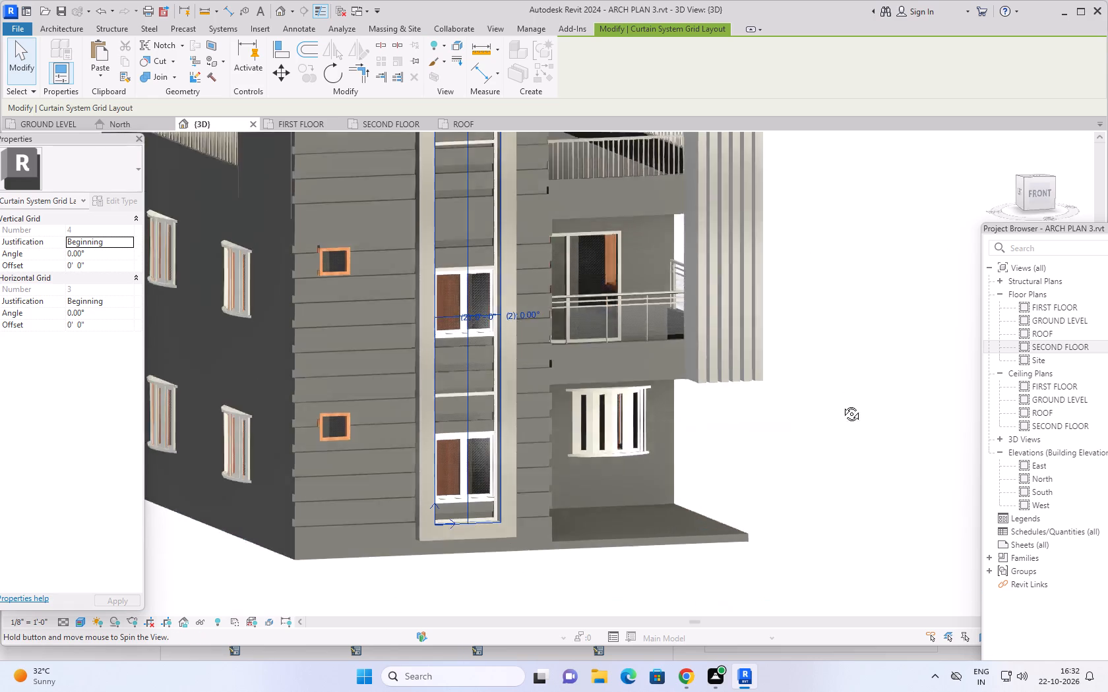
{"action": "middle_click_drag", "start_coordinate": [842, 404], "coordinate": [694, 473], "text": "shift"}
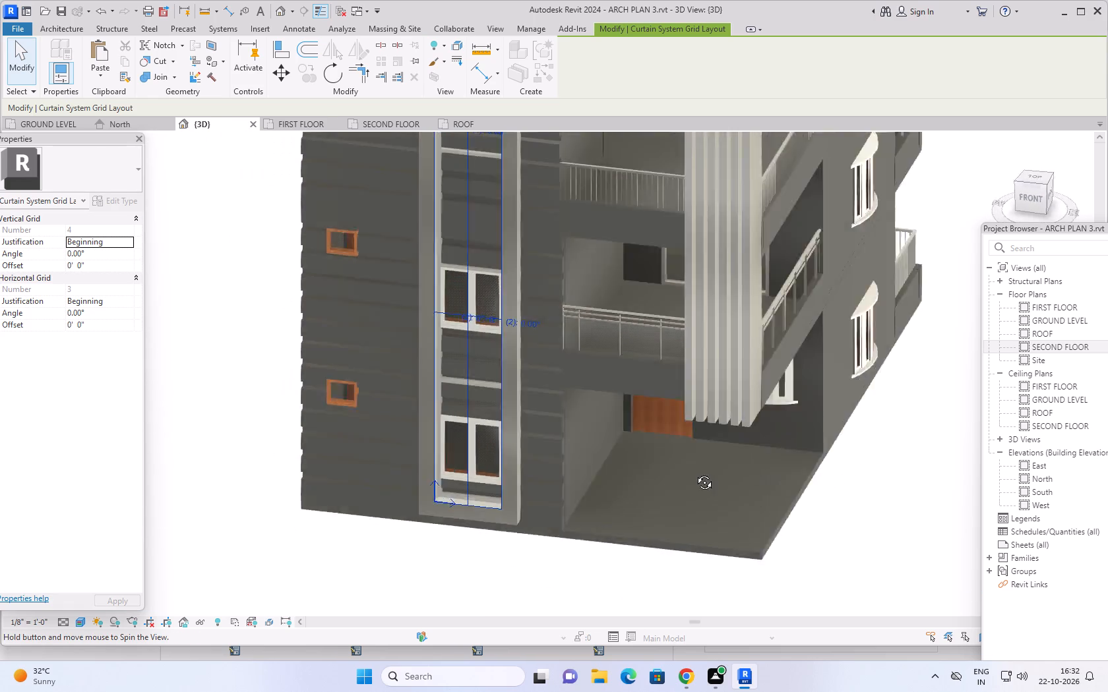
{"action": "middle_click_drag", "start_coordinate": [694, 473], "coordinate": [592, 498], "text": "shift"}
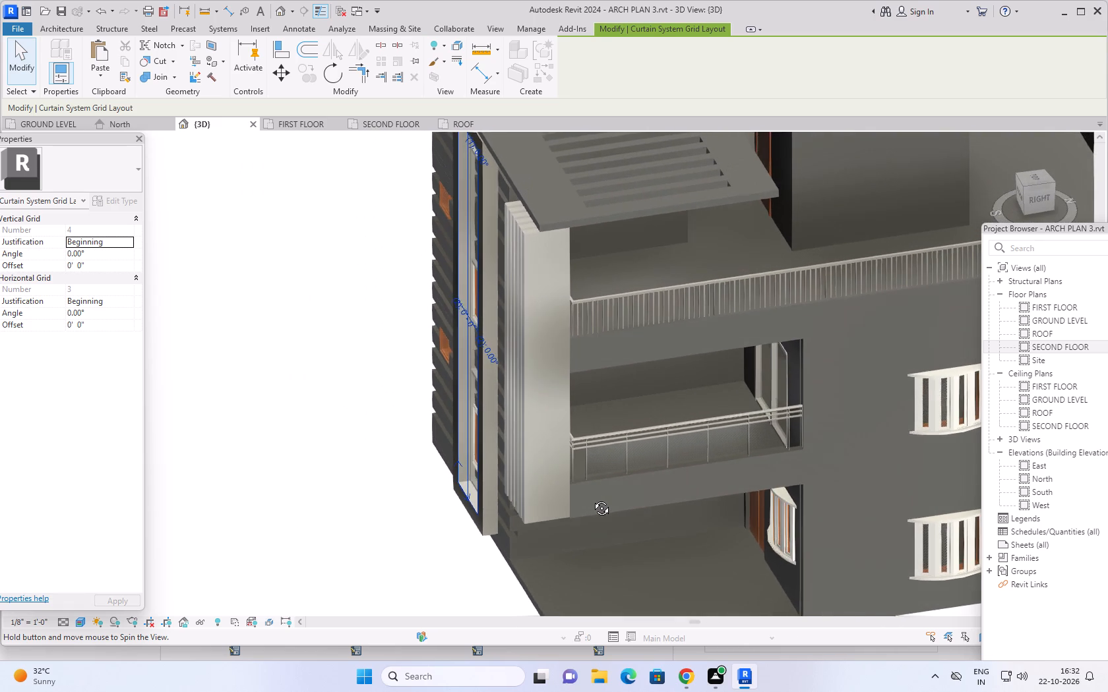
{"action": "middle_click_drag", "start_coordinate": [592, 498], "coordinate": [666, 523], "text": "shift"}
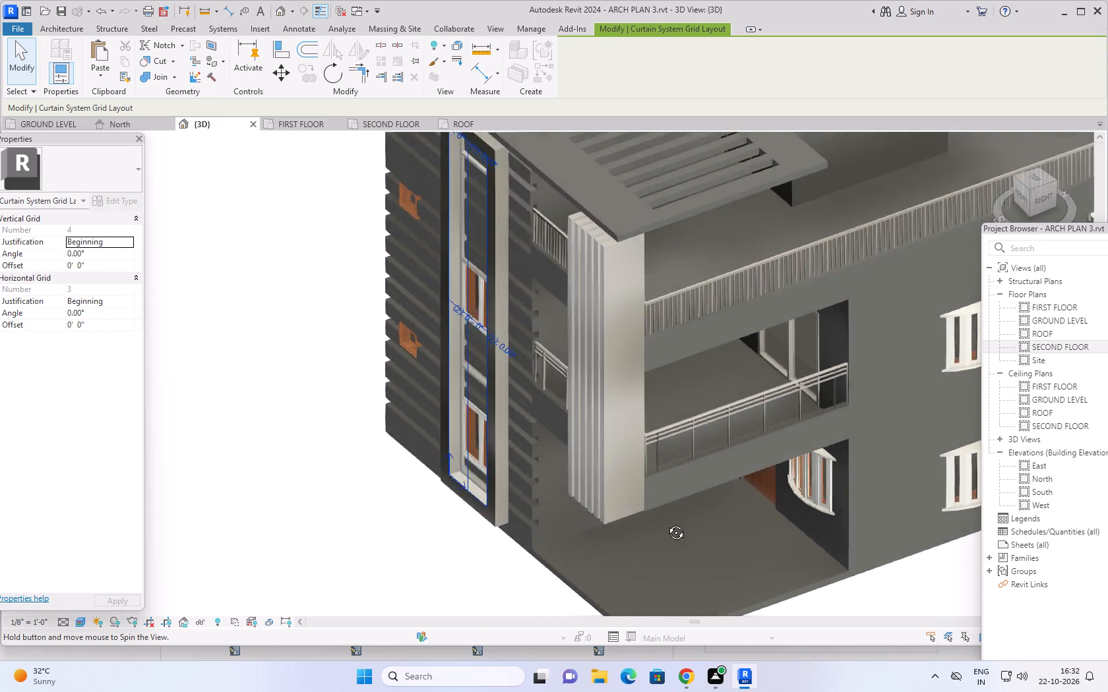
{"action": "middle_click_drag", "start_coordinate": [666, 523], "coordinate": [807, 497], "text": "shift"}
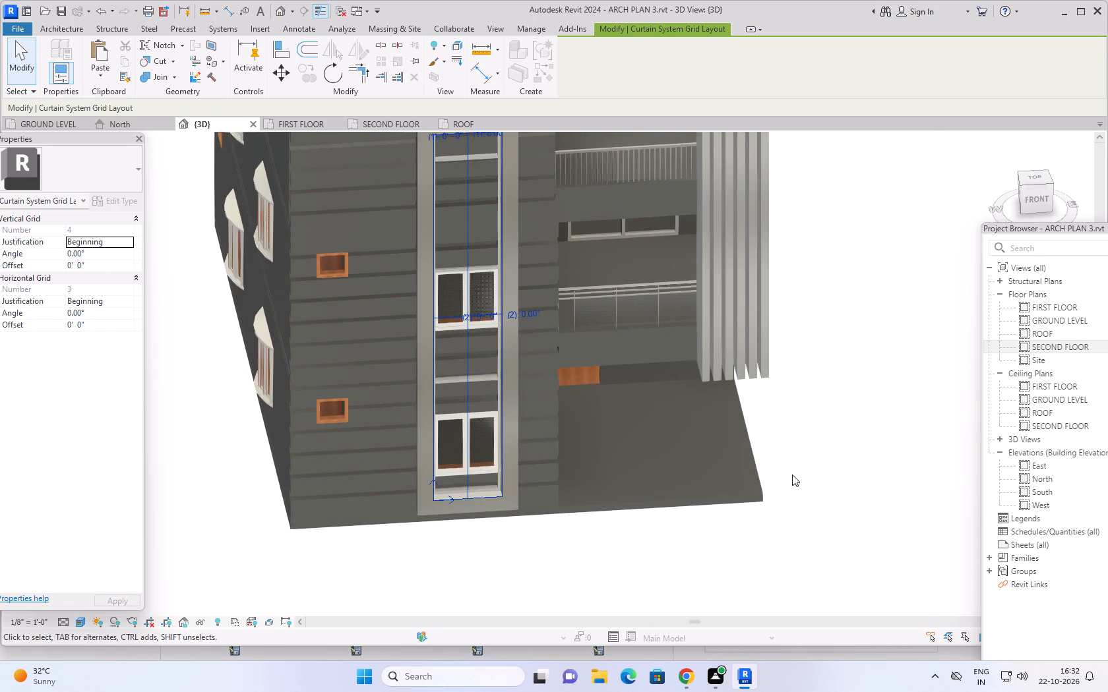
{"action": "scroll", "coordinate": [789, 430], "scroll_direction": "down", "scroll_amount": 2}
{"action": "middle_click_drag", "start_coordinate": [830, 320], "coordinate": [859, 422]}
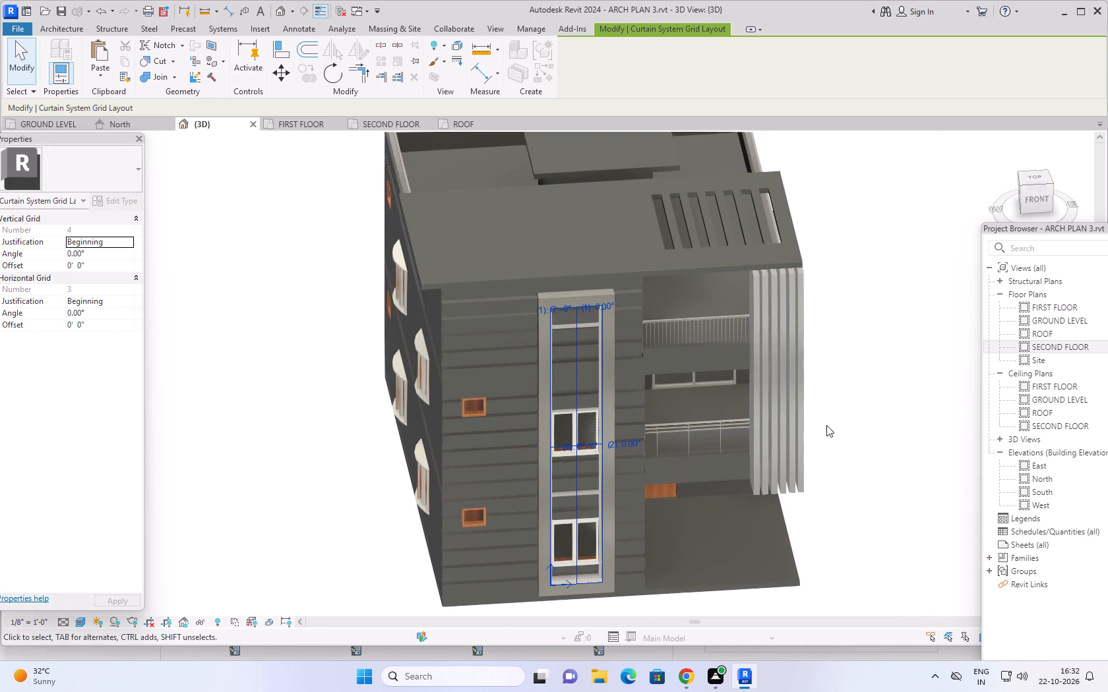
{"action": "middle_click_drag", "start_coordinate": [762, 486], "coordinate": [704, 495]}
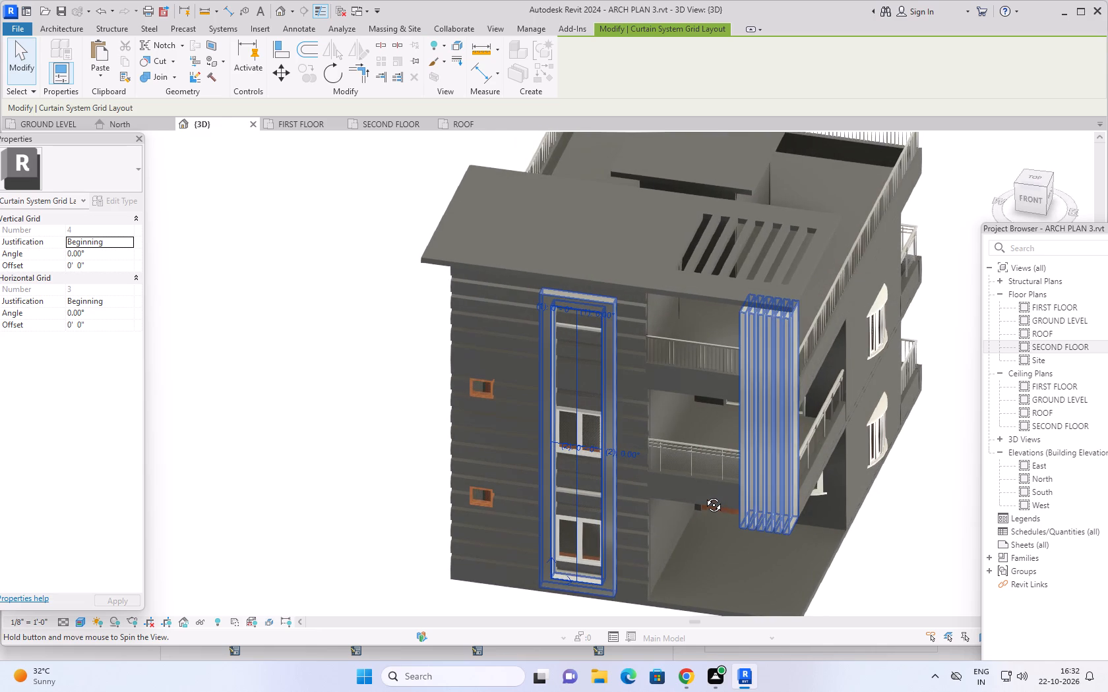
{"action": "middle_click_drag", "start_coordinate": [704, 495], "coordinate": [699, 472]}
{"action": "scroll", "coordinate": [568, 346], "scroll_direction": "up", "scroll_amount": 2}
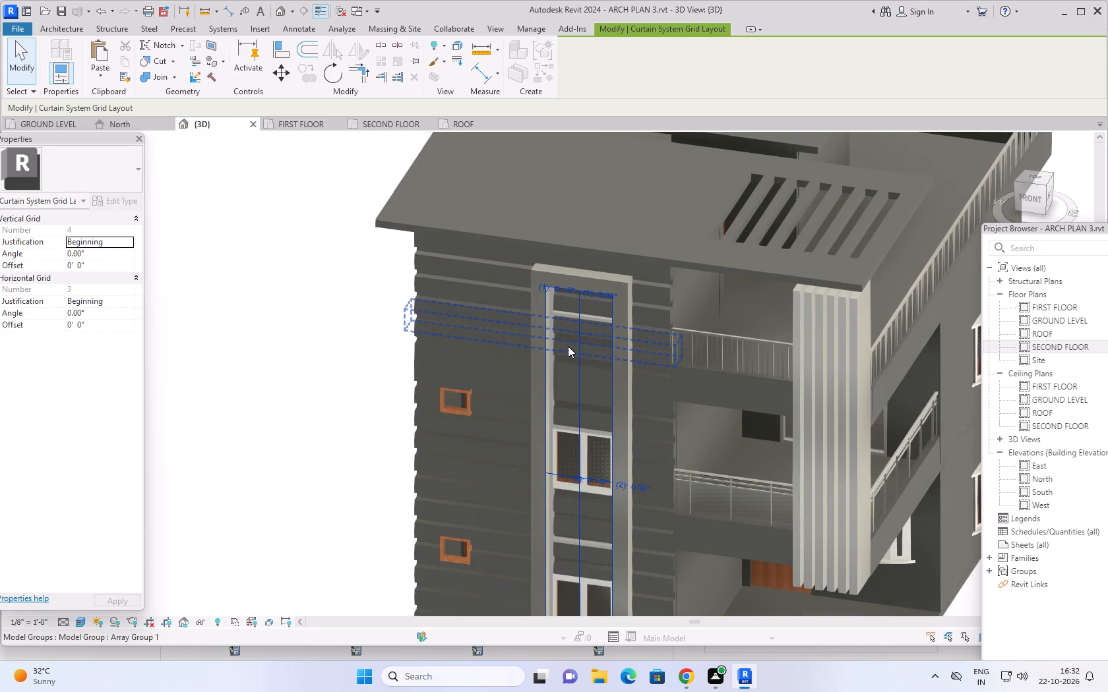
Clear the selection and inspect closely how the curtain wall's mullions sit within the upper part of the facade frame.
{"action": "key", "text": "Escape"}
{"action": "key", "text": "Escape"}
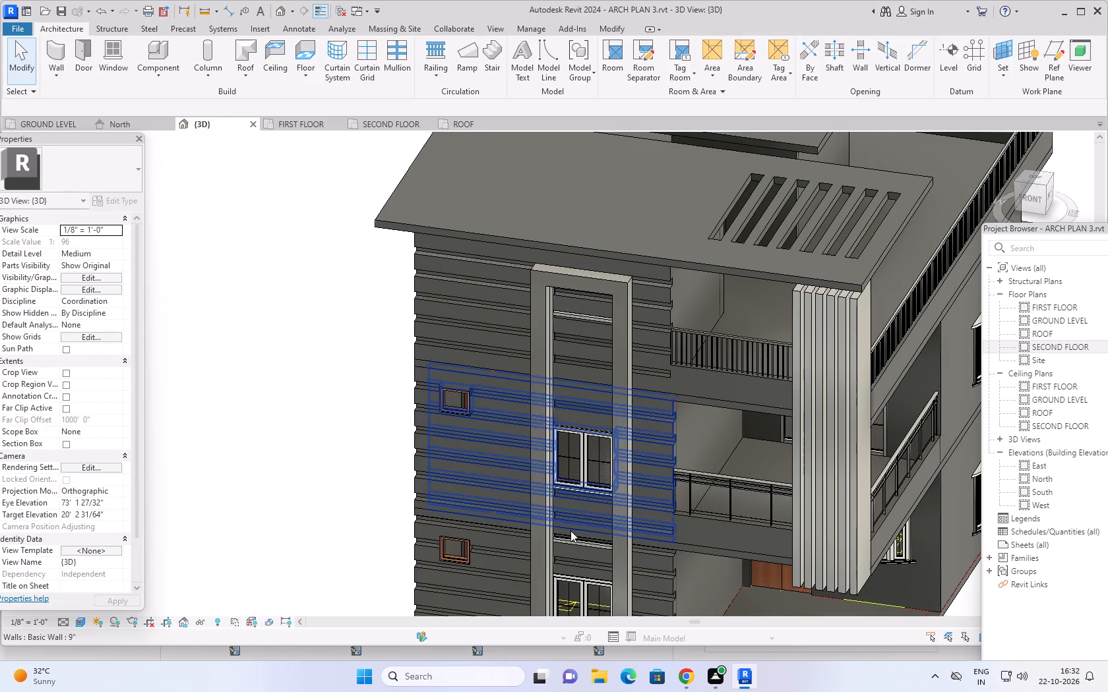
{"action": "middle_click_drag", "start_coordinate": [244, 464], "coordinate": [208, 356], "text": "shift"}
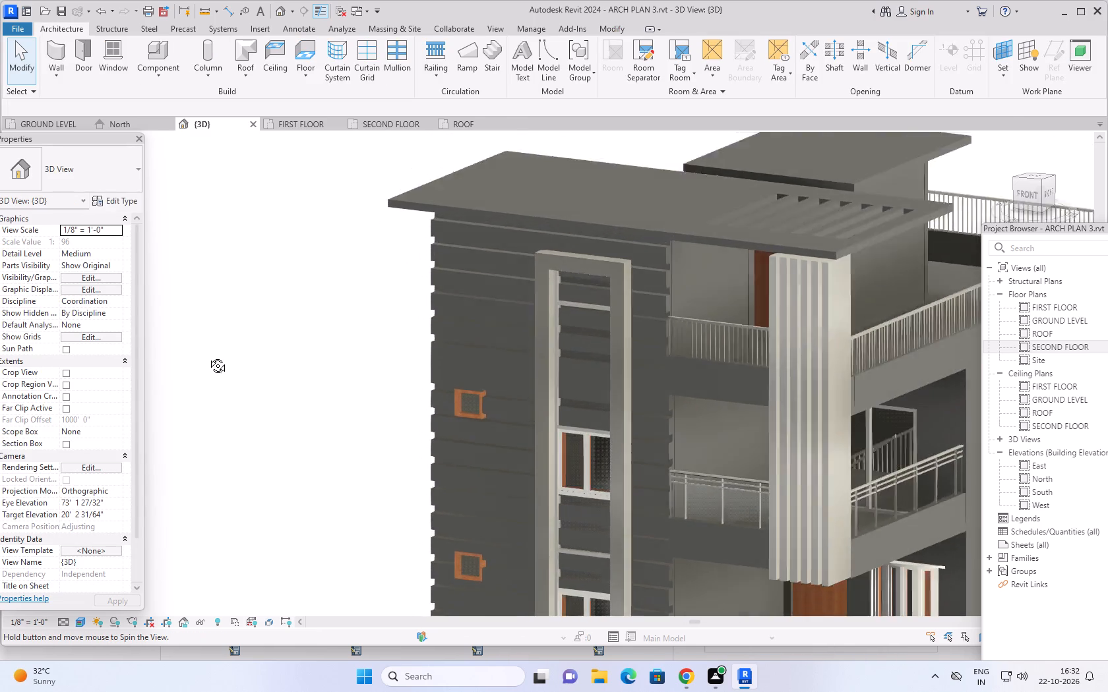
{"action": "middle_click_drag", "start_coordinate": [208, 356], "coordinate": [205, 375], "text": "shift"}
{"action": "scroll", "coordinate": [572, 333], "scroll_direction": "up", "scroll_amount": 4}
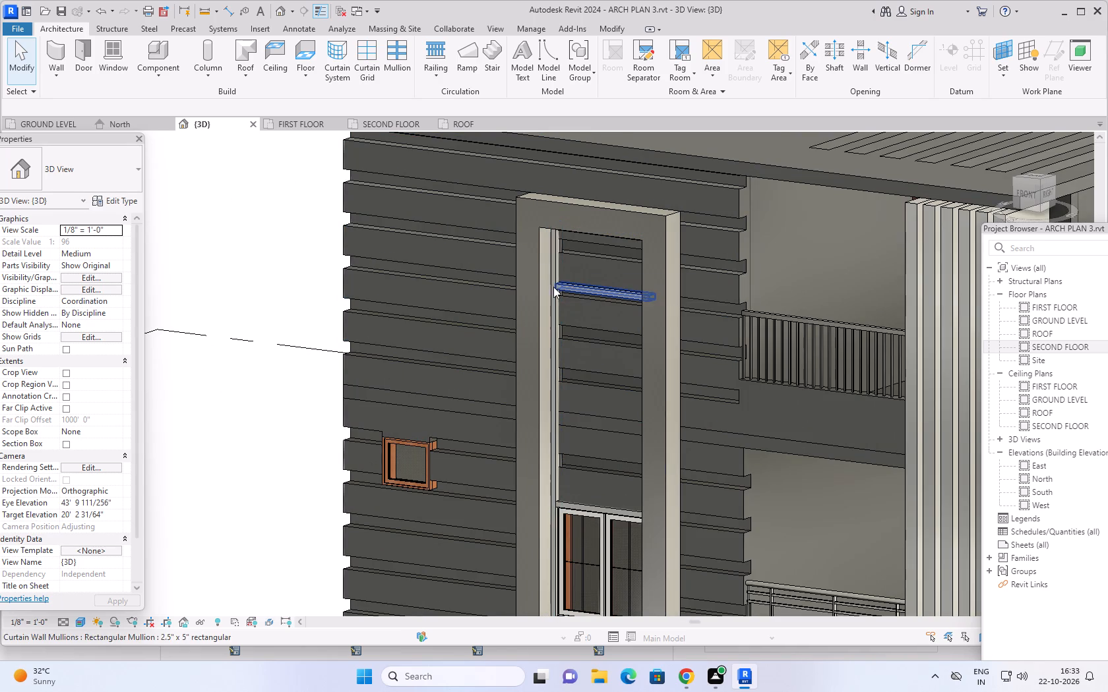
{"action": "middle_click_drag", "start_coordinate": [284, 370], "coordinate": [362, 421], "text": "shift"}
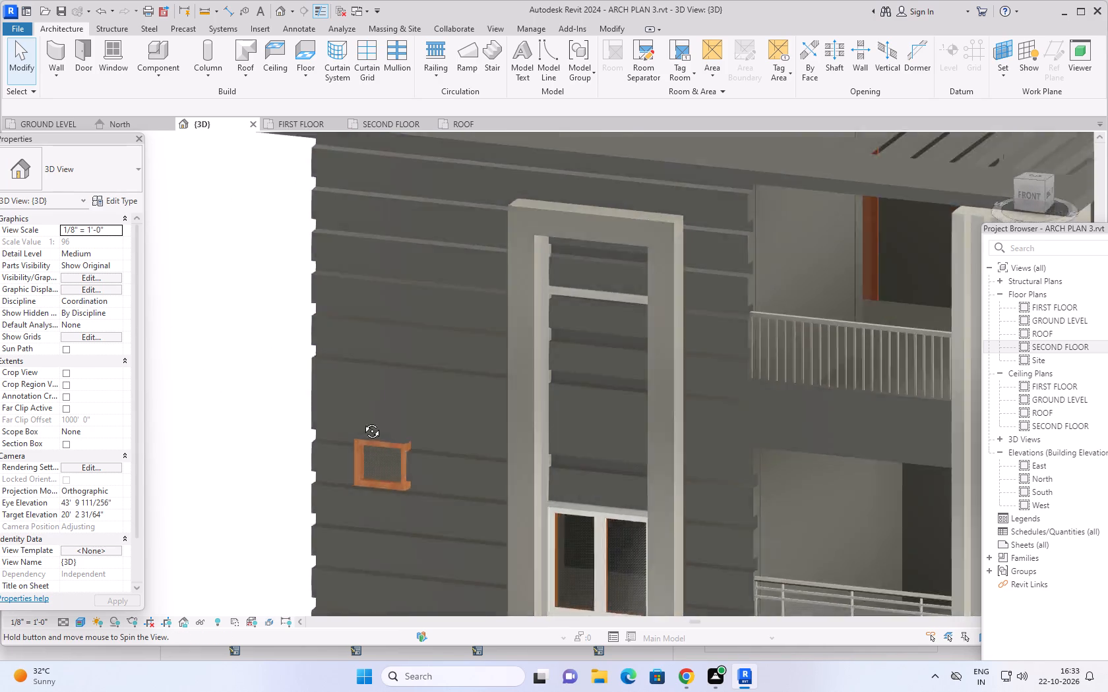
{"action": "middle_click_drag", "start_coordinate": [362, 421], "coordinate": [549, 406], "text": "shift"}
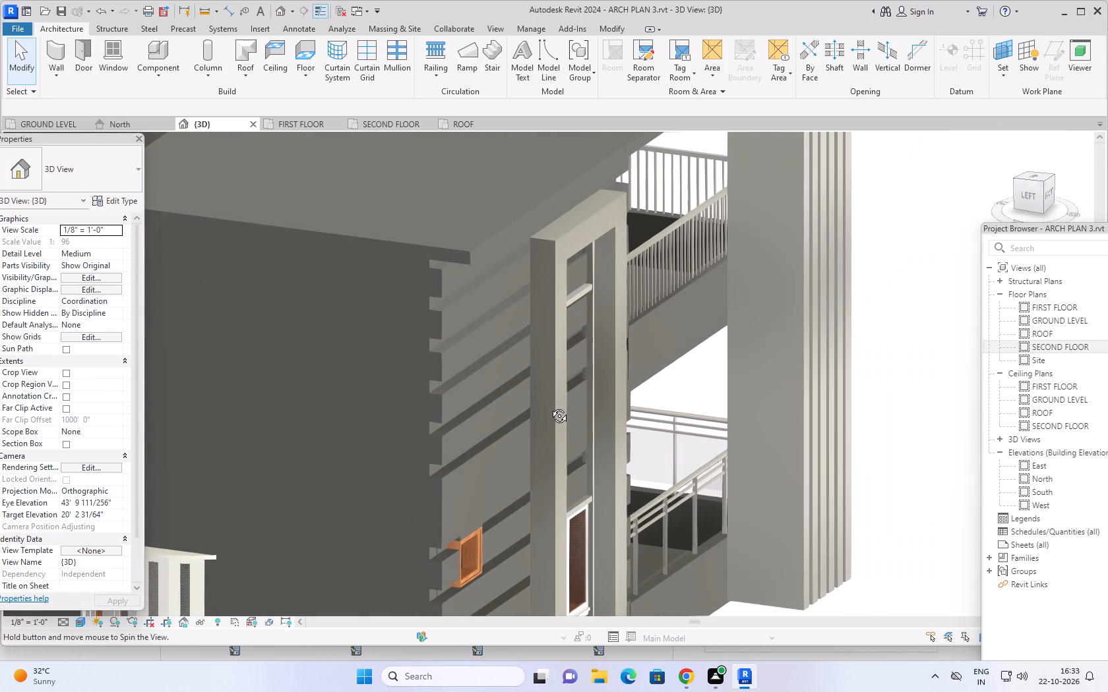
{"action": "middle_click_drag", "start_coordinate": [549, 406], "coordinate": [482, 386], "text": "shift"}
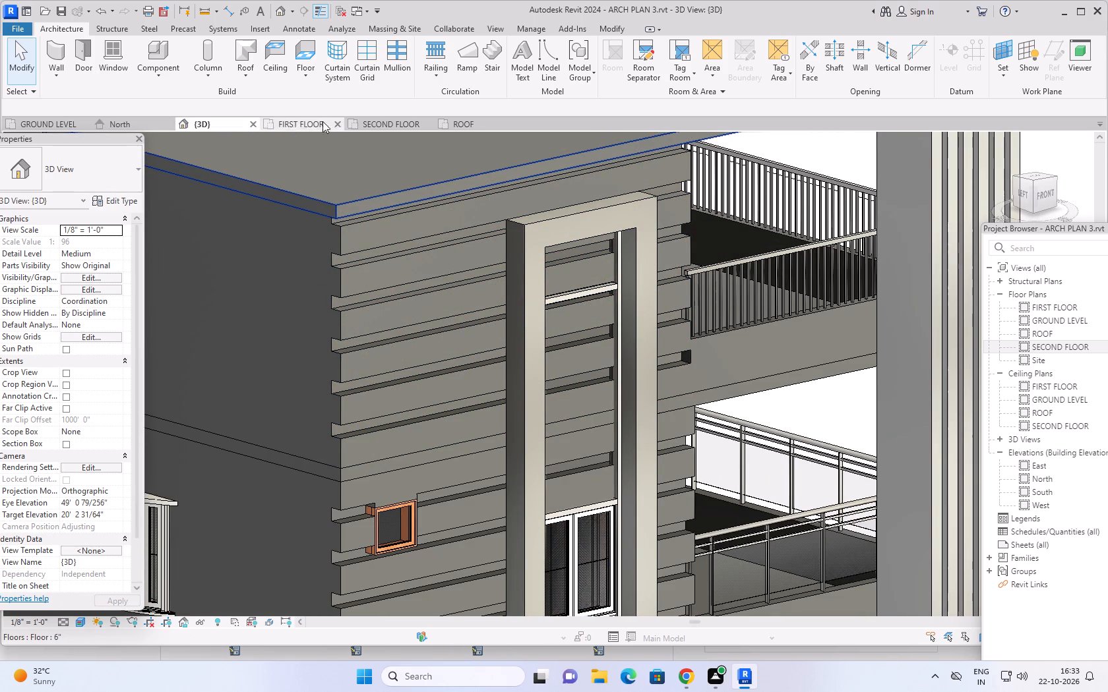
In the second floor plan, nudge the Storefront curtain wall outward into the facade frame, 0' 11 1/4" from the front wall's centreline.
{"action": "left_click", "coordinate": [373, 119]}
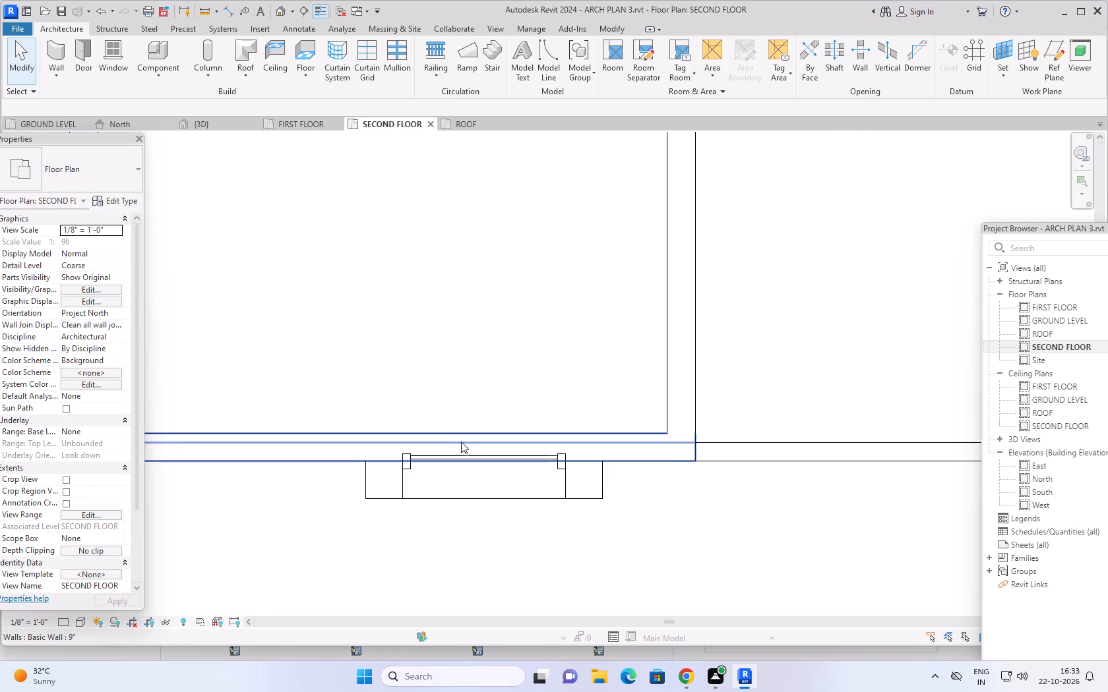
{"action": "left_click", "coordinate": [456, 455]}
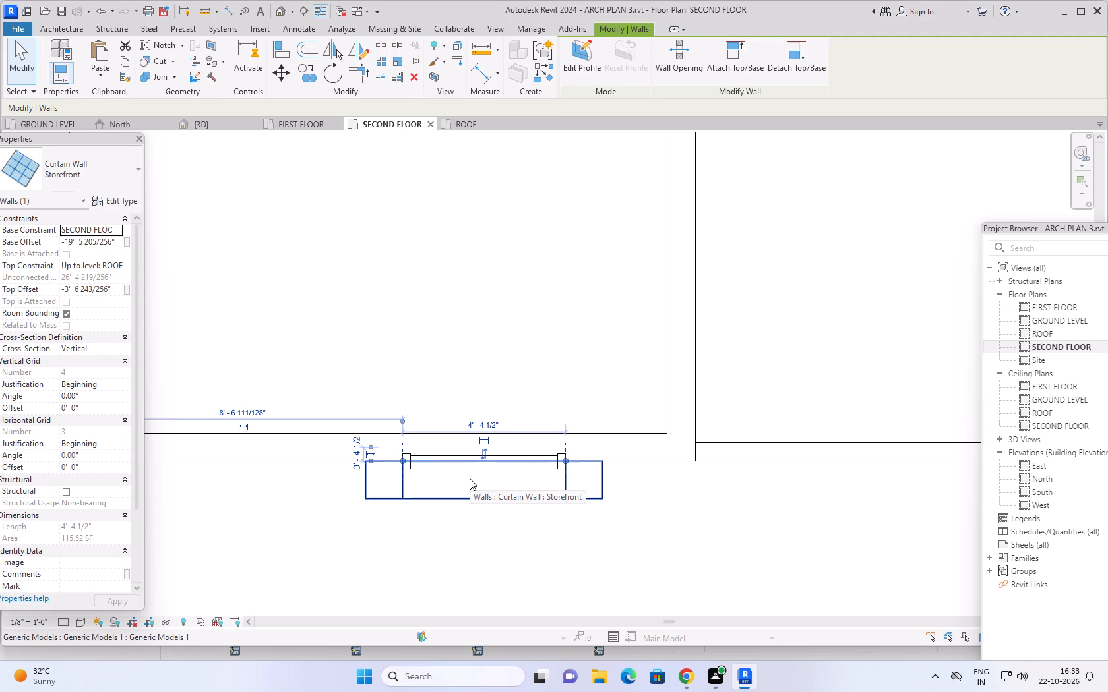
{"action": "key", "text": "Down"}
{"action": "key", "text": "Down"}
{"action": "key", "text": "Down"}
{"action": "key", "text": "Down"}
{"action": "key", "text": "Down"}
{"action": "key", "text": "Down"}
{"action": "key", "text": "Down"}
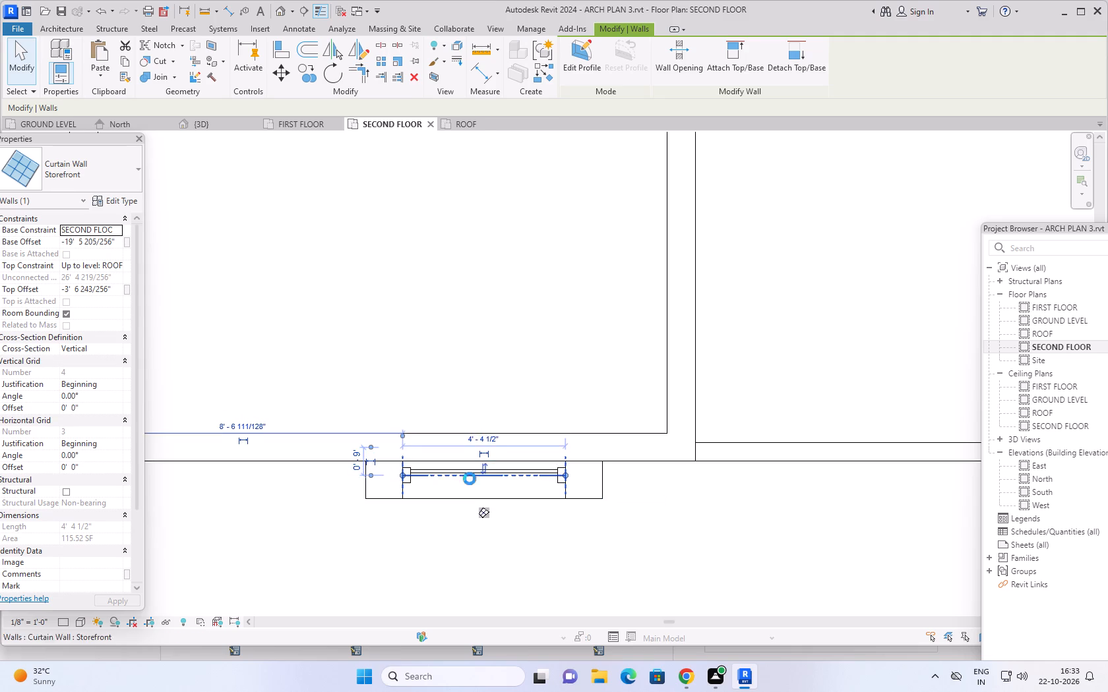
{"action": "key", "text": "Down"}
{"action": "key", "text": "Down"}
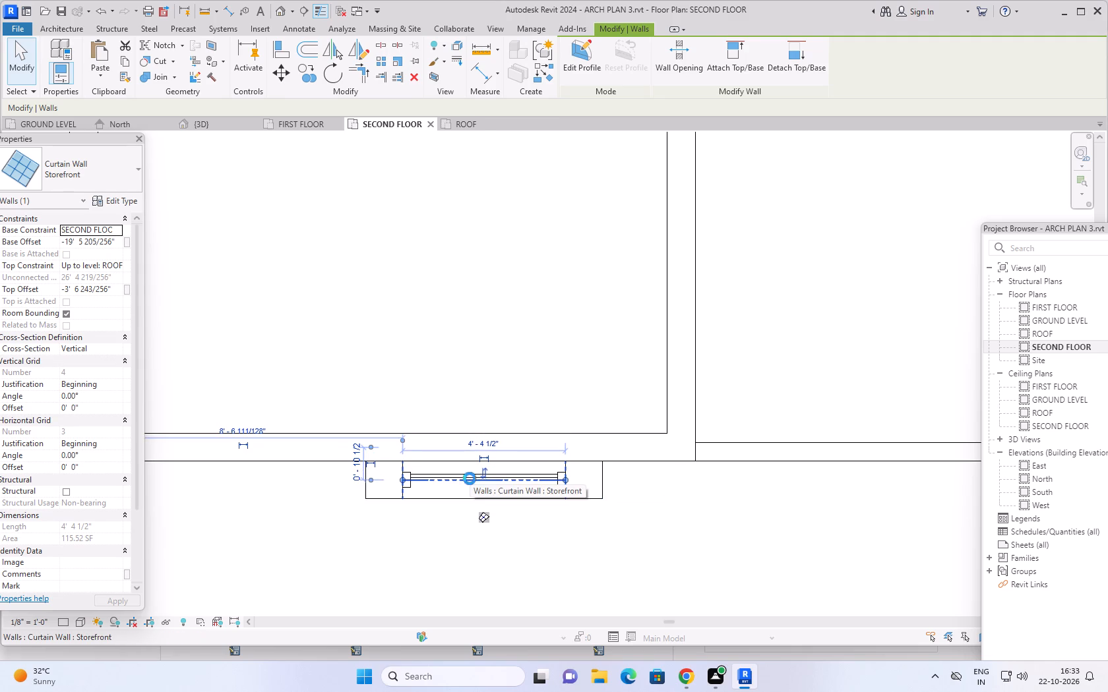
Examine the repositioned Storefront curtain wall in 3D along the facade frame's full height, from the front and from the side.
{"action": "left_click", "coordinate": [209, 122]}
{"action": "scroll", "coordinate": [673, 454], "scroll_direction": "down", "scroll_amount": 2}
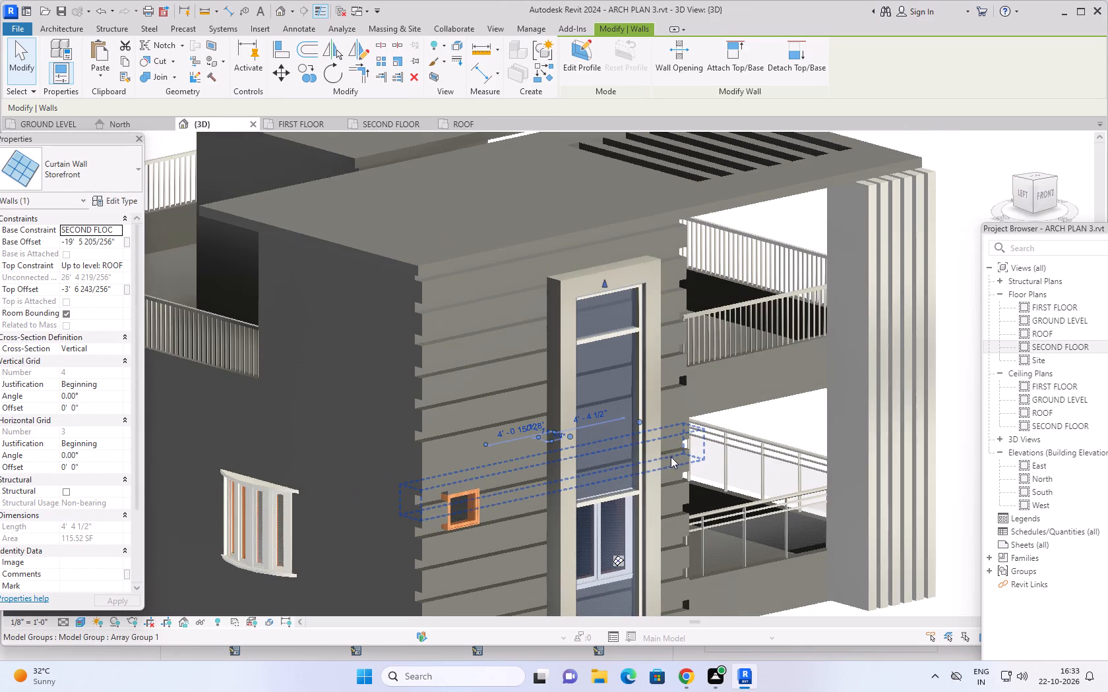
{"action": "scroll", "coordinate": [670, 459], "scroll_direction": "down", "scroll_amount": 1}
{"action": "middle_click_drag", "start_coordinate": [652, 471], "coordinate": [598, 393], "text": "shift"}
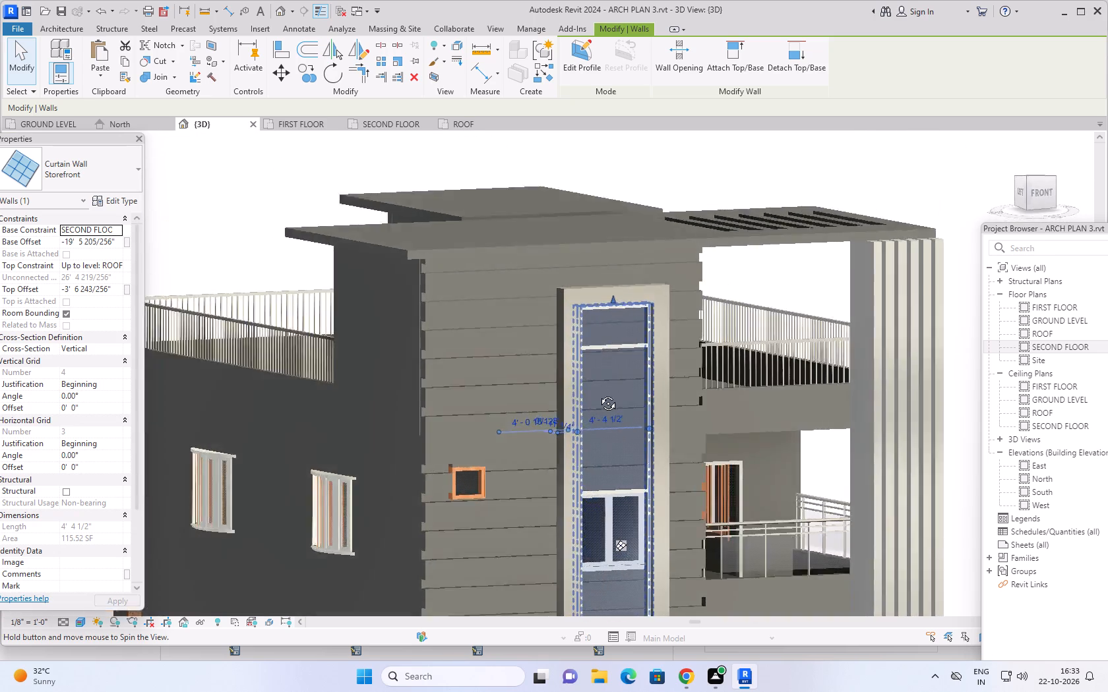
{"action": "middle_click_drag", "start_coordinate": [598, 393], "coordinate": [587, 364], "text": "shift"}
{"action": "middle_click_drag", "start_coordinate": [644, 463], "coordinate": [532, 195]}
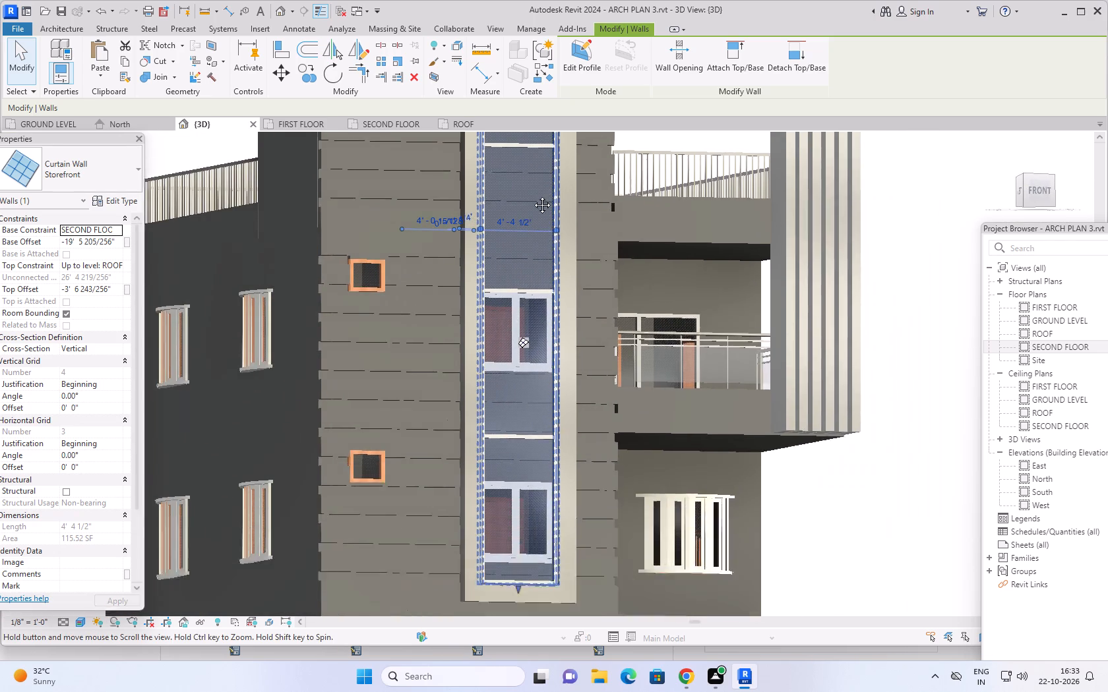
{"action": "middle_click_drag", "start_coordinate": [532, 195], "coordinate": [530, 183]}
{"action": "middle_click_drag", "start_coordinate": [583, 391], "coordinate": [557, 471], "text": "shift"}
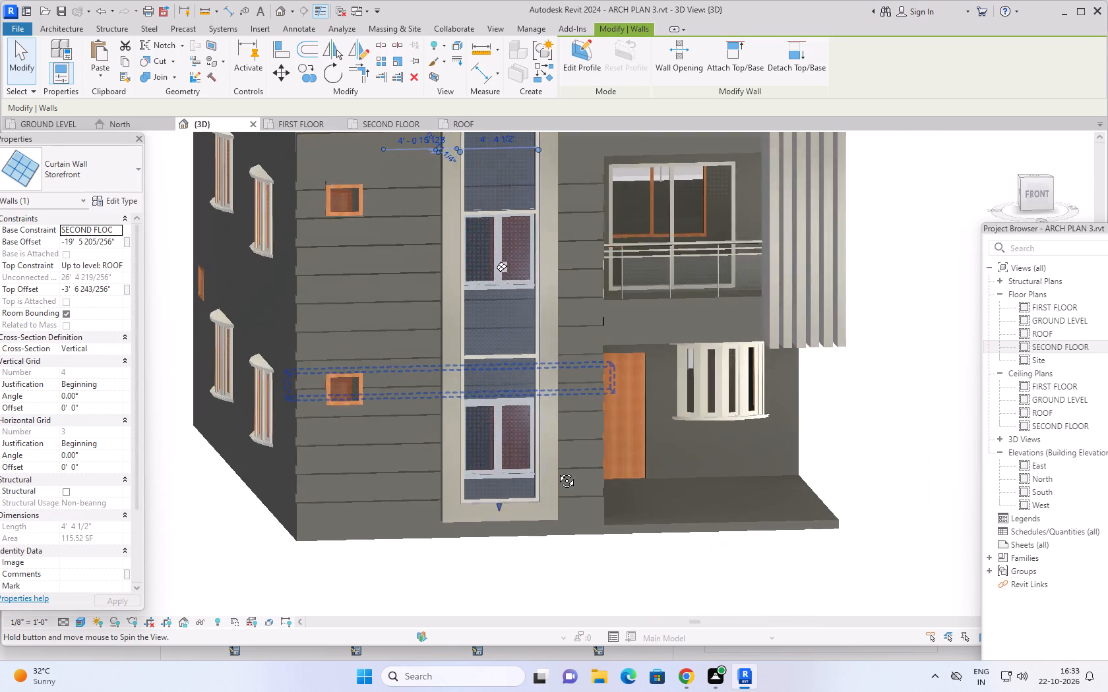
{"action": "middle_click_drag", "start_coordinate": [557, 471], "coordinate": [536, 486], "text": "shift"}
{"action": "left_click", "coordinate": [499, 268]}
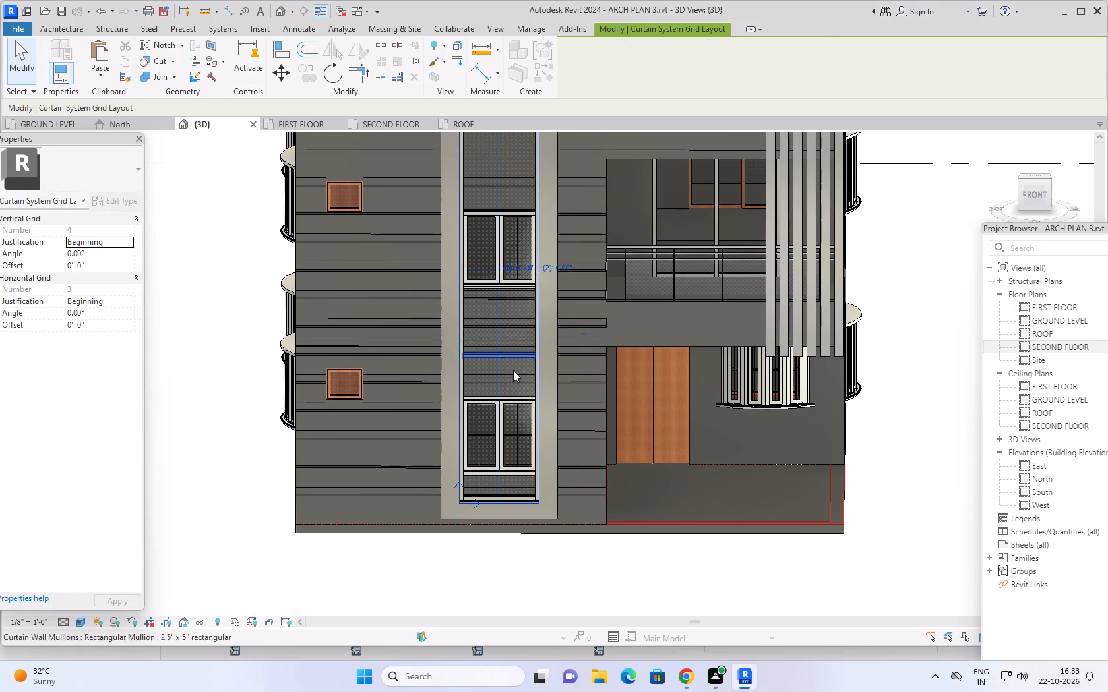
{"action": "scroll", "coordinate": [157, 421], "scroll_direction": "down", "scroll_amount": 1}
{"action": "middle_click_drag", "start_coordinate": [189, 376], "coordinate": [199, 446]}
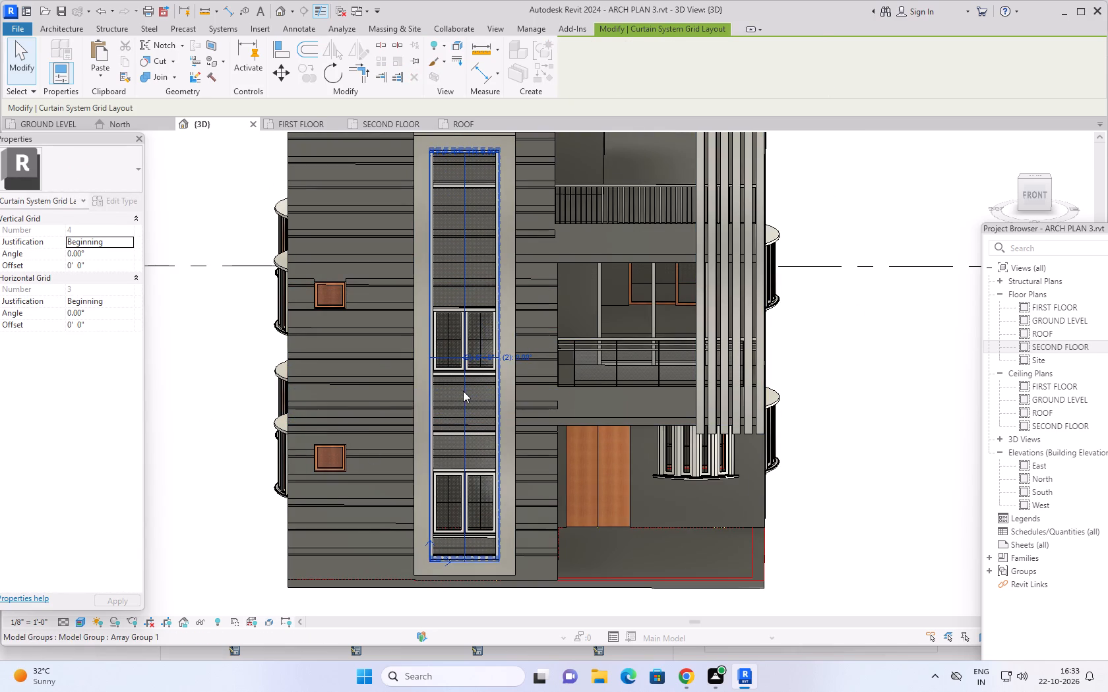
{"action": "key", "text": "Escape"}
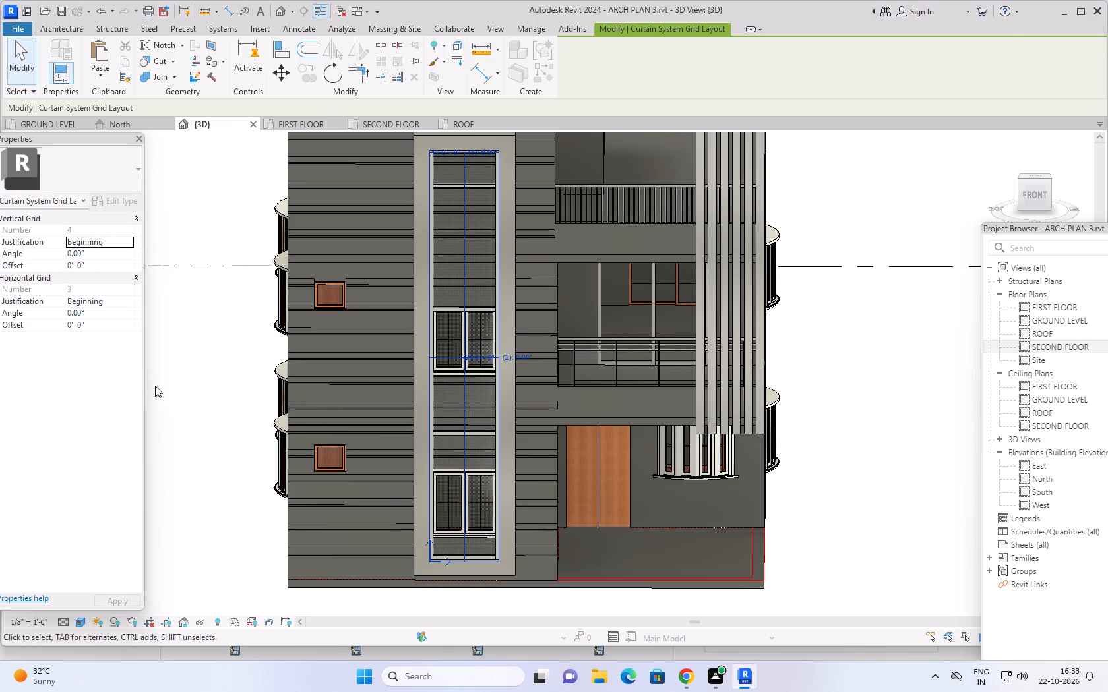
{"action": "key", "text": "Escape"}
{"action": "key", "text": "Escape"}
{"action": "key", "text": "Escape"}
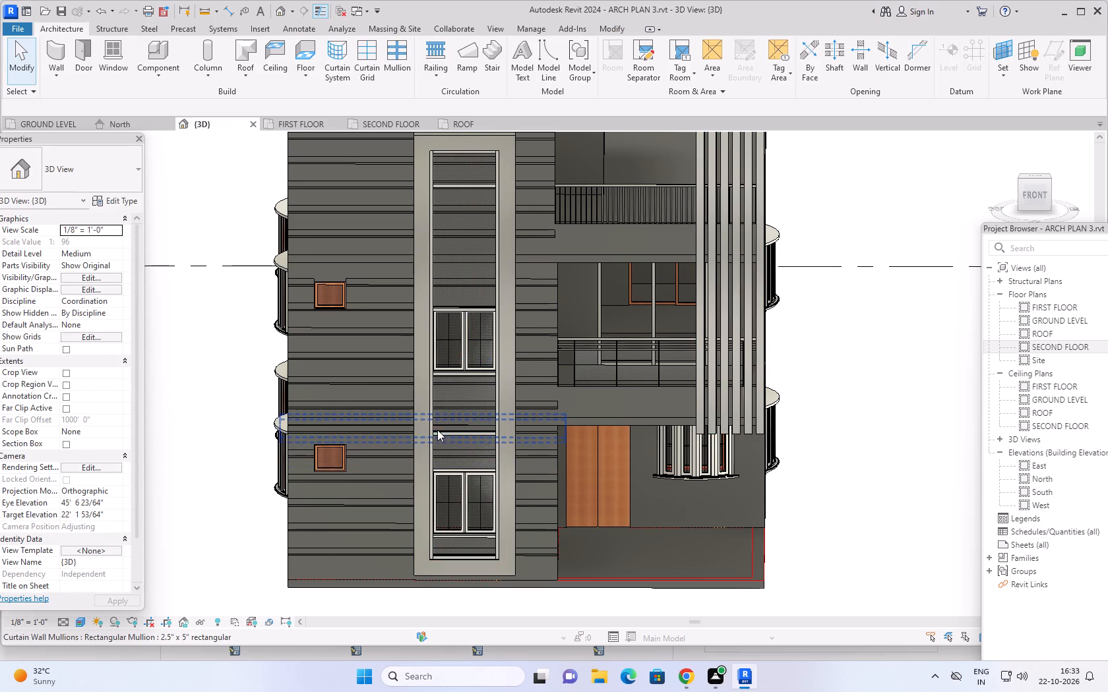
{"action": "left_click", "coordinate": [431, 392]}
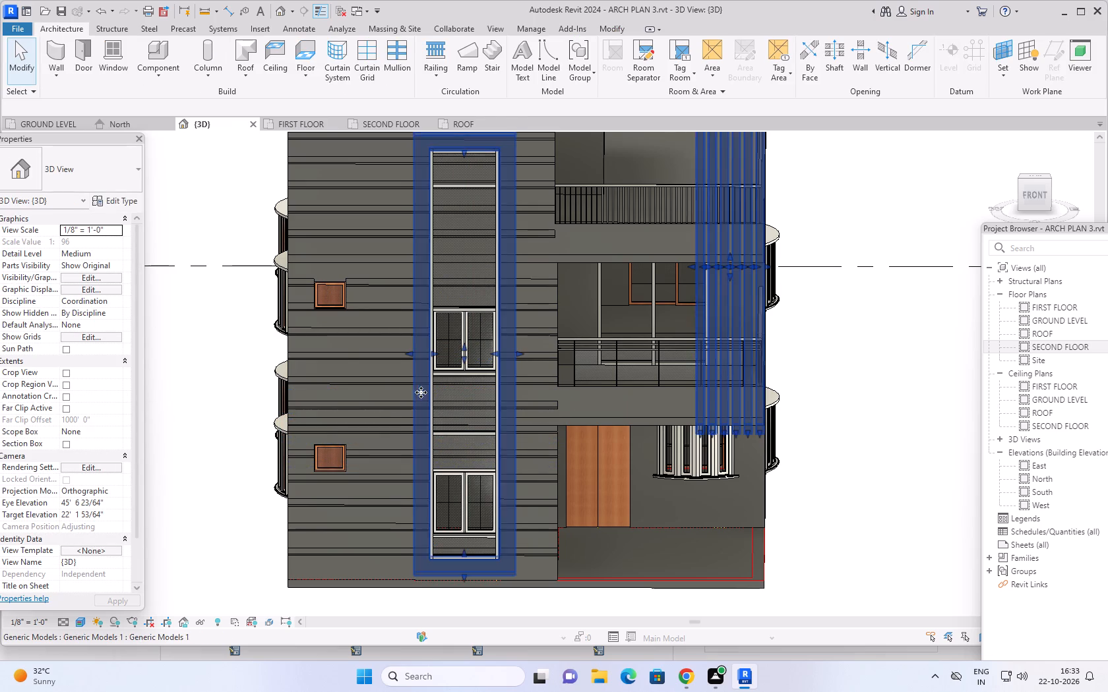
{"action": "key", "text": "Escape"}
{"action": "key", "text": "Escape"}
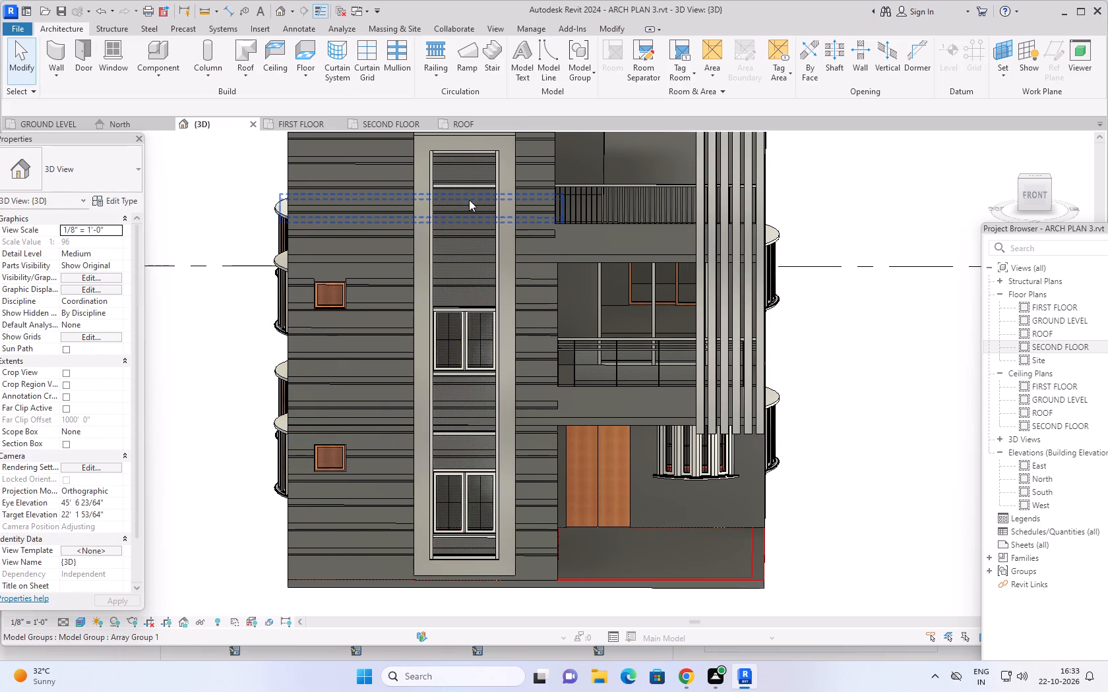
Set both the vertical and horizontal grid spacing of the Storefront curtain wall type to 2'.
{"action": "left_click", "coordinate": [469, 196]}
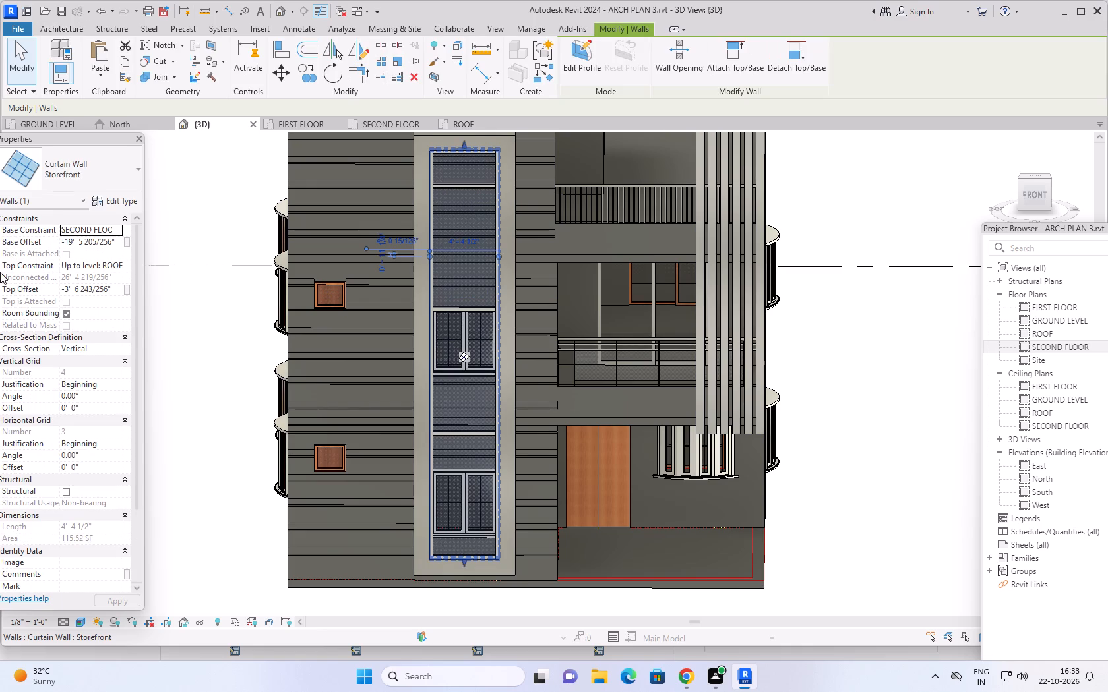
{"action": "left_click", "coordinate": [119, 204]}
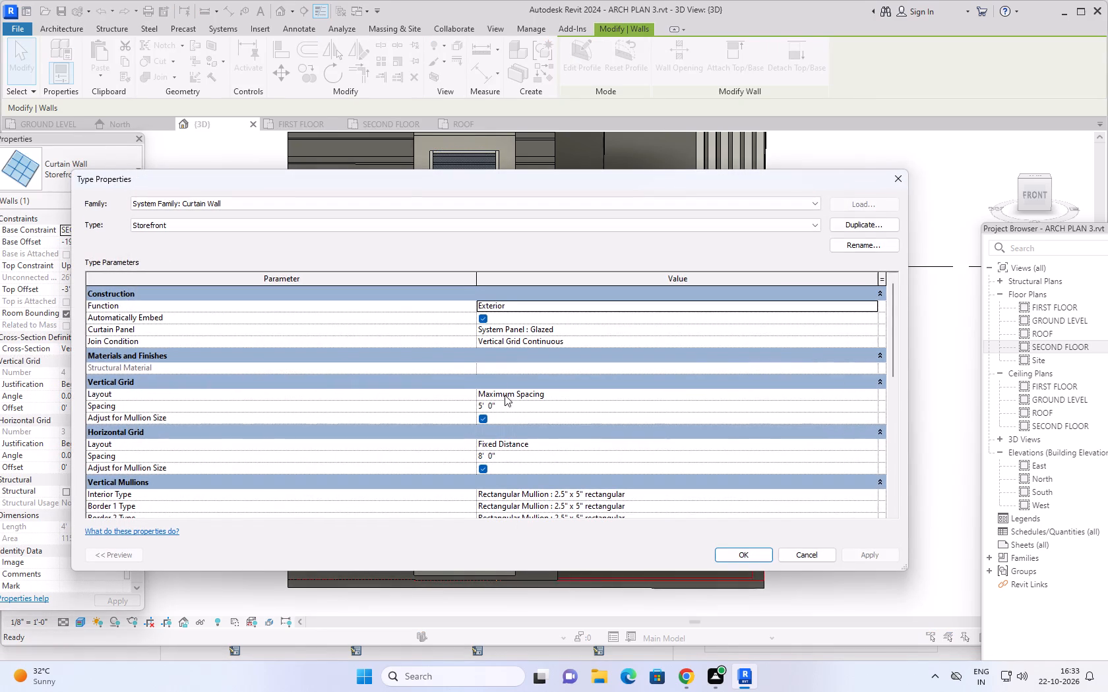
{"action": "scroll", "coordinate": [544, 344], "scroll_direction": "down", "scroll_amount": 1}
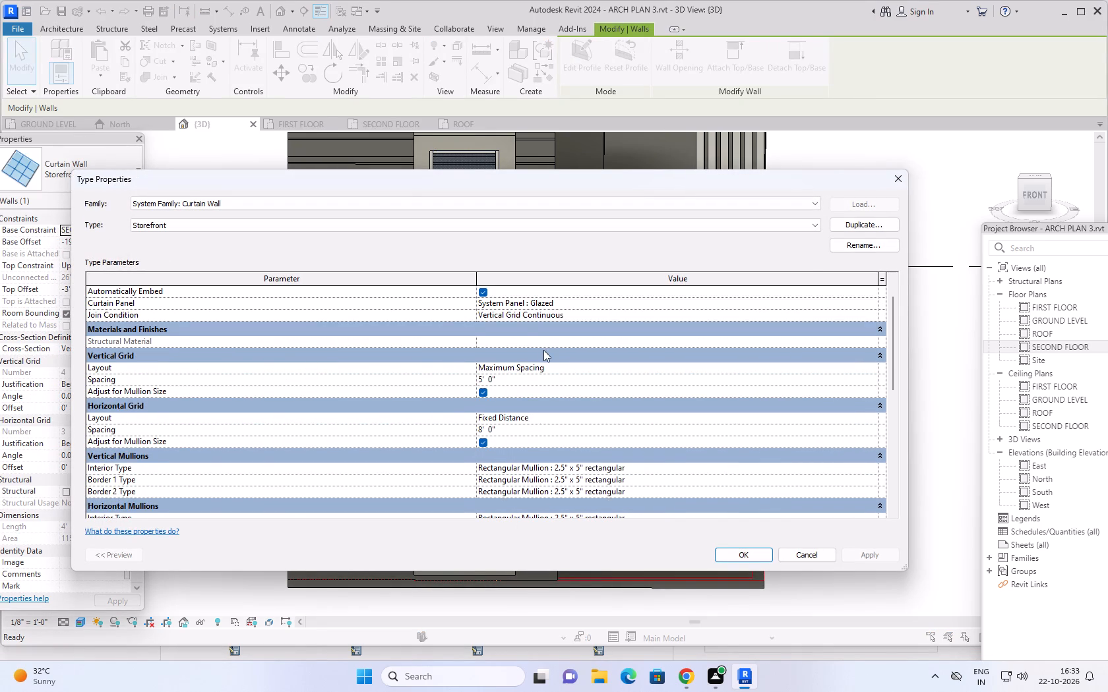
{"action": "scroll", "coordinate": [543, 350], "scroll_direction": "up", "scroll_amount": 2}
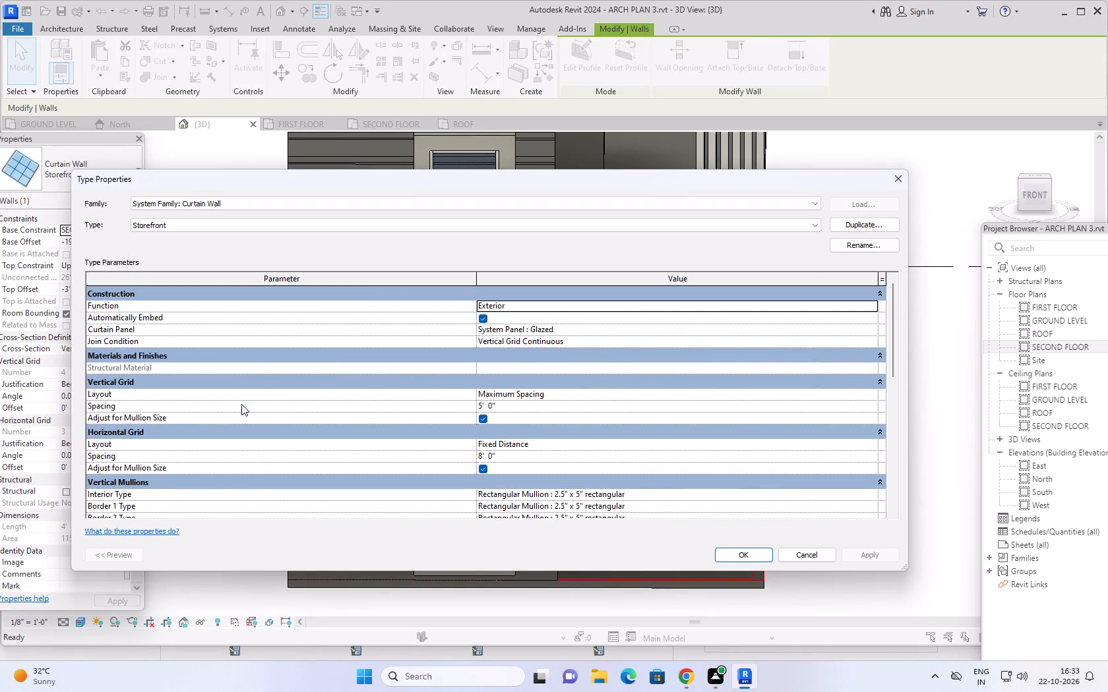
{"action": "left_click", "coordinate": [517, 407]}
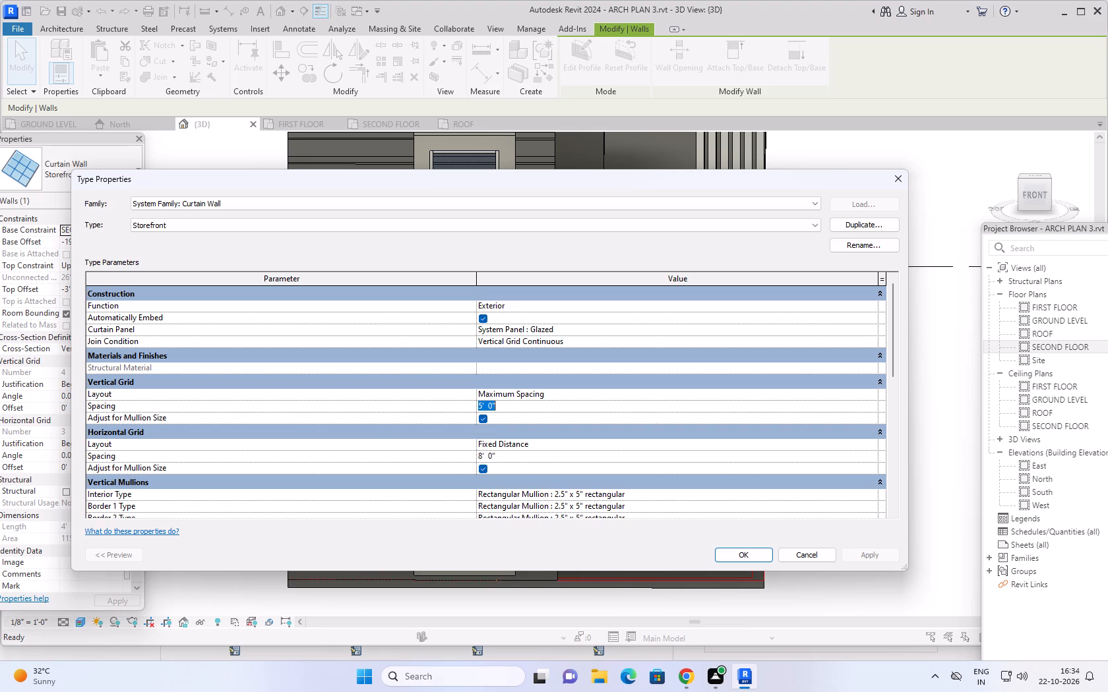
{"action": "key", "text": "BackSpace"}
{"action": "type", "text": "2'"}
{"action": "left_click", "coordinate": [508, 459]}
{"action": "type", "text": "2'"}
{"action": "key", "text": "Return"}
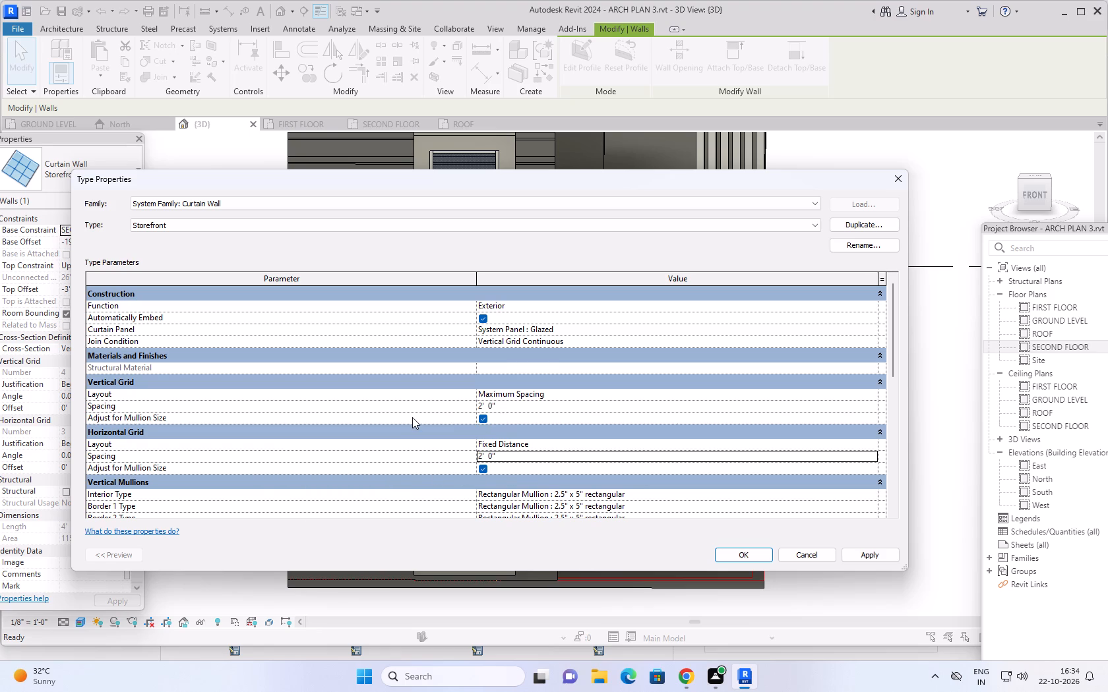
Review the Storefront type's grid, mullion, identity and IFC parameters.
{"action": "scroll", "coordinate": [412, 417], "scroll_direction": "down", "scroll_amount": 2}
{"action": "scroll", "coordinate": [576, 416], "scroll_direction": "down", "scroll_amount": 1}
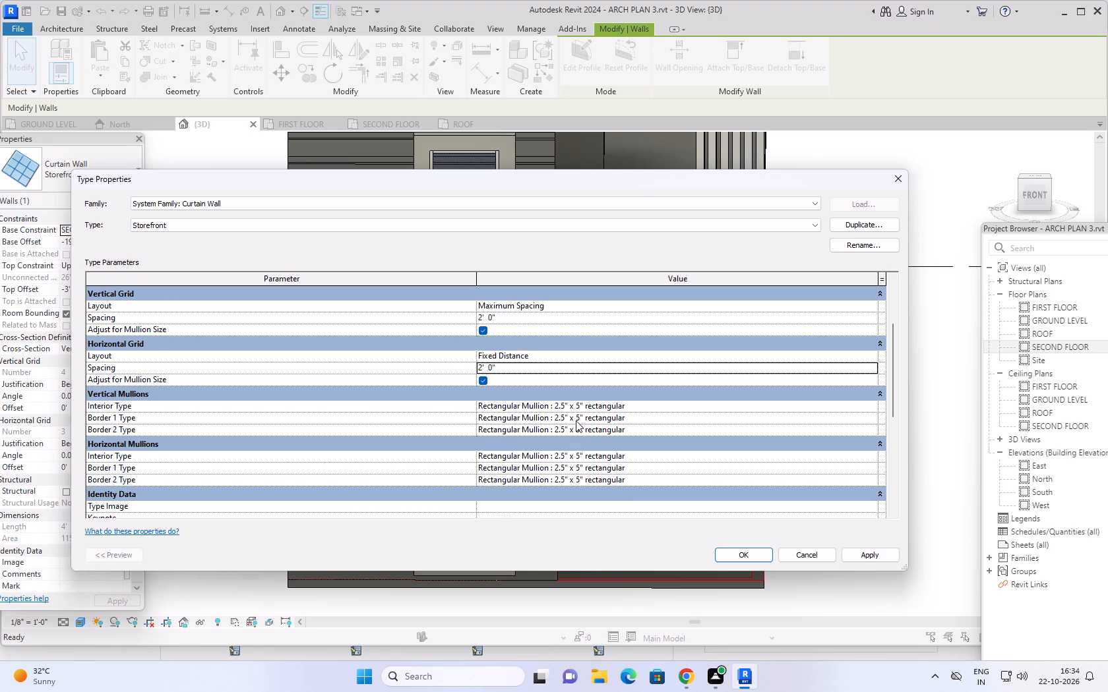
{"action": "scroll", "coordinate": [576, 422], "scroll_direction": "down", "scroll_amount": 2}
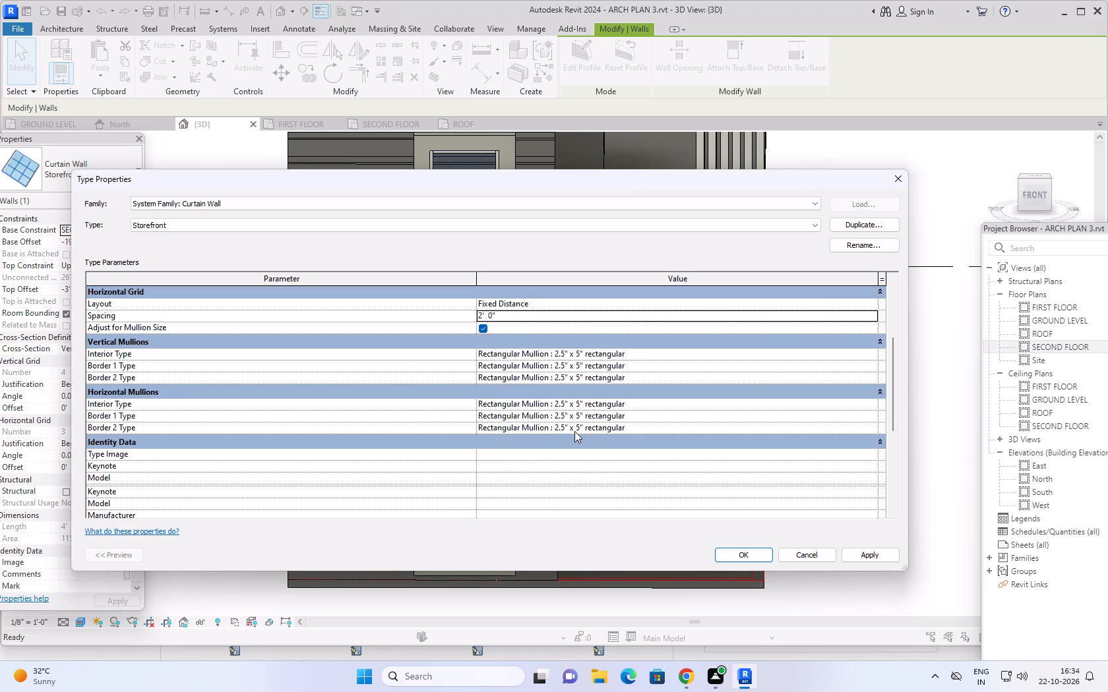
{"action": "scroll", "coordinate": [574, 434], "scroll_direction": "up", "scroll_amount": 3}
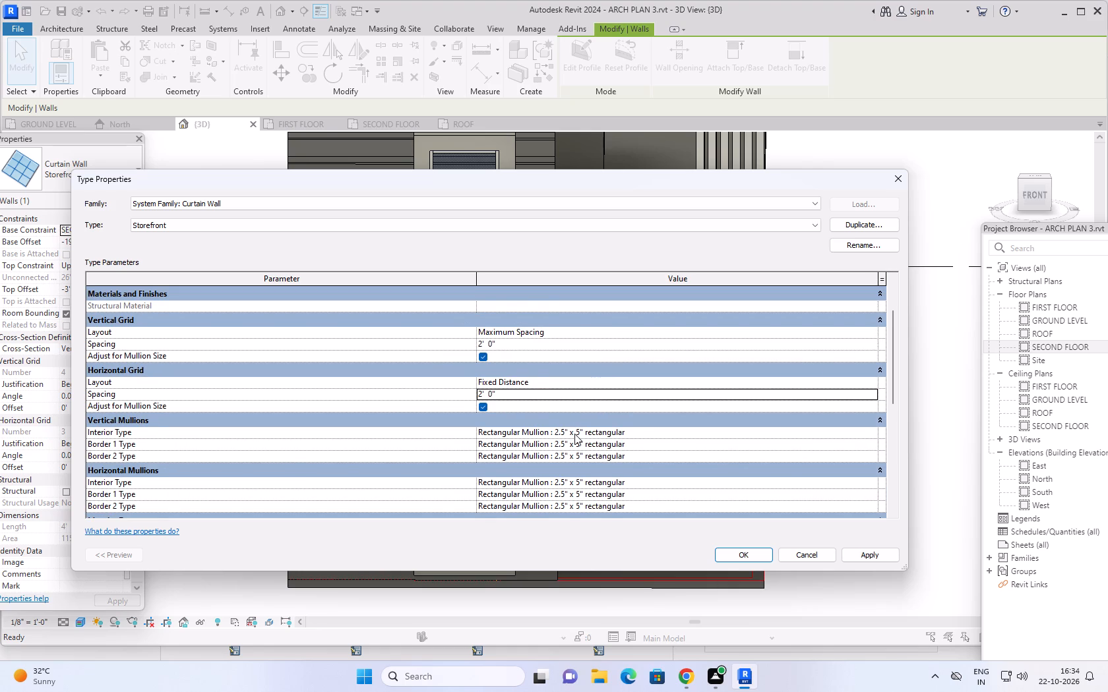
{"action": "scroll", "coordinate": [574, 434], "scroll_direction": "up", "scroll_amount": 4}
{"action": "scroll", "coordinate": [574, 434], "scroll_direction": "down", "scroll_amount": 3}
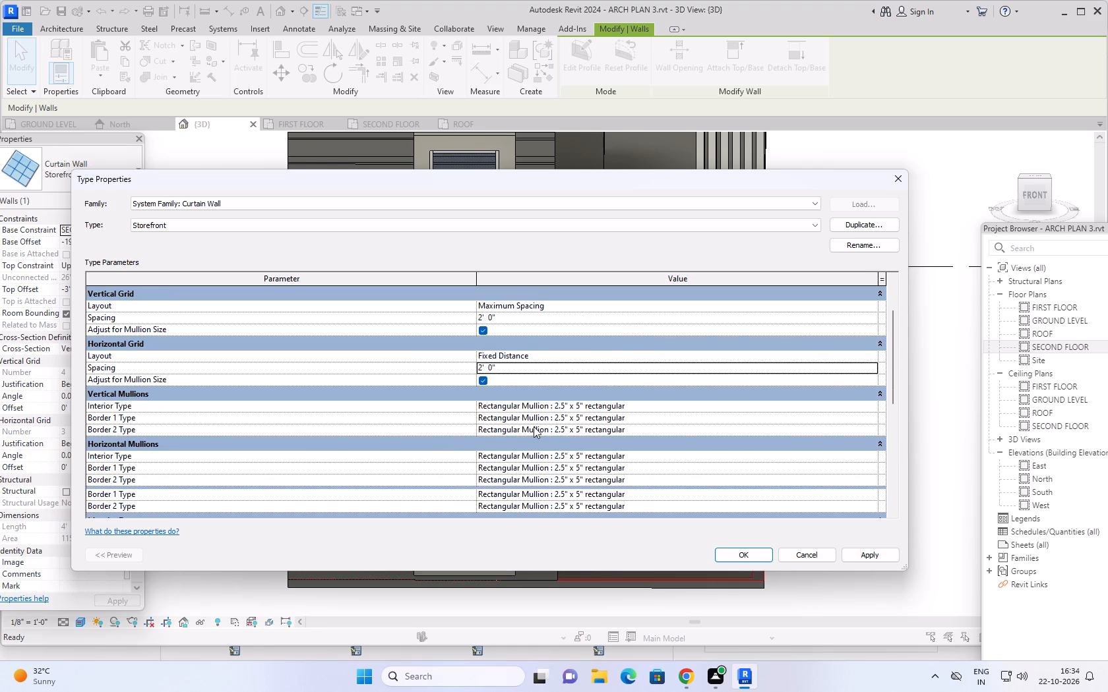
{"action": "scroll", "coordinate": [495, 425], "scroll_direction": "down", "scroll_amount": 1}
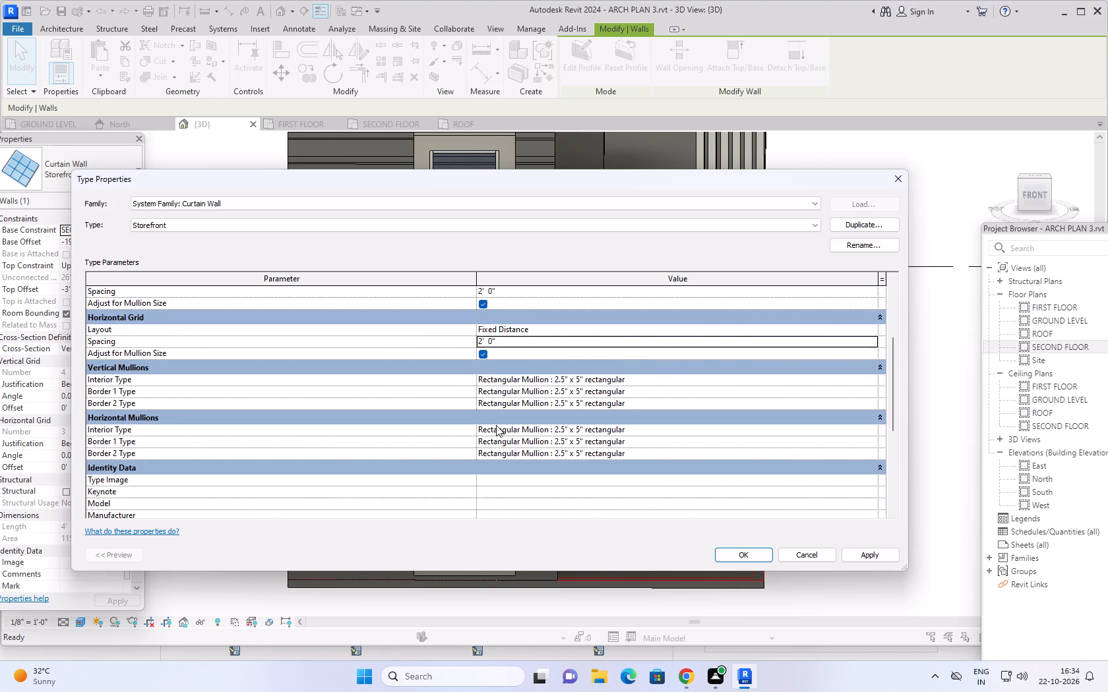
{"action": "scroll", "coordinate": [463, 430], "scroll_direction": "down", "scroll_amount": 4}
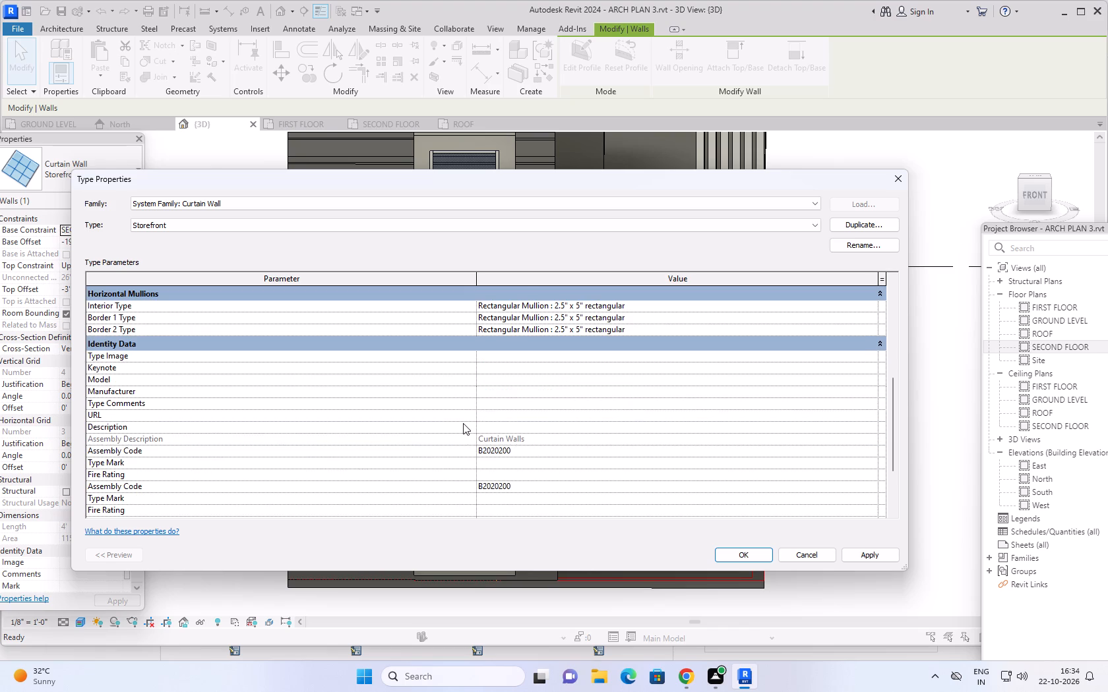
{"action": "scroll", "coordinate": [463, 423], "scroll_direction": "down", "scroll_amount": 8}
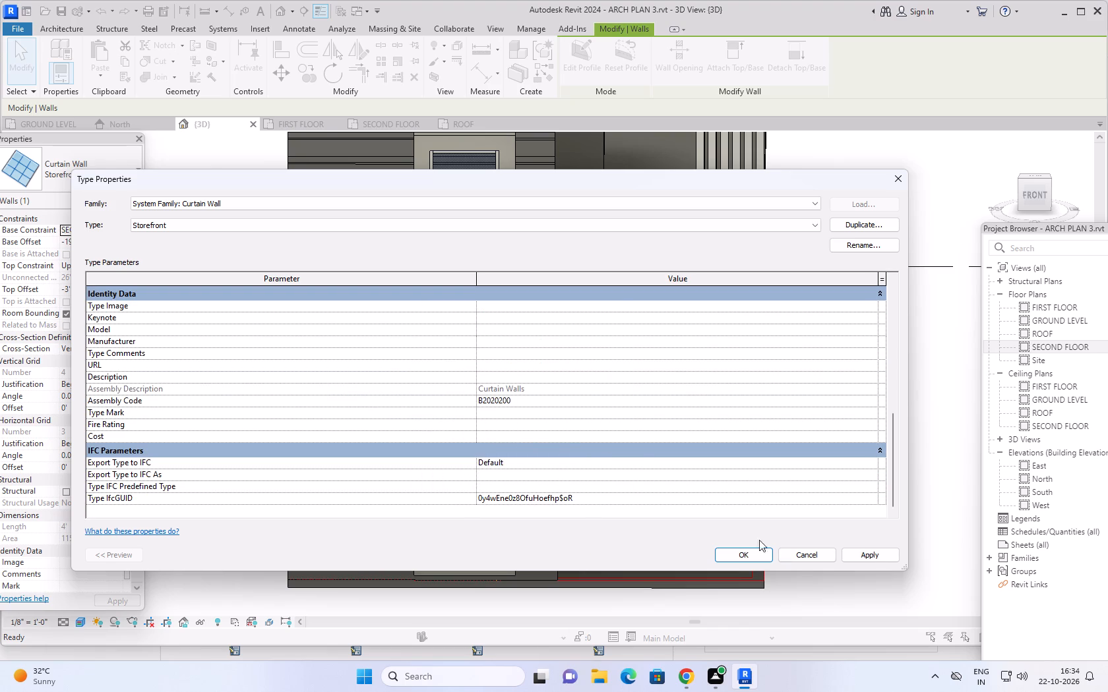
Apply the edited Storefront type properties to the model and clear the selection.
{"action": "left_click", "coordinate": [878, 554]}
{"action": "left_click", "coordinate": [733, 553]}
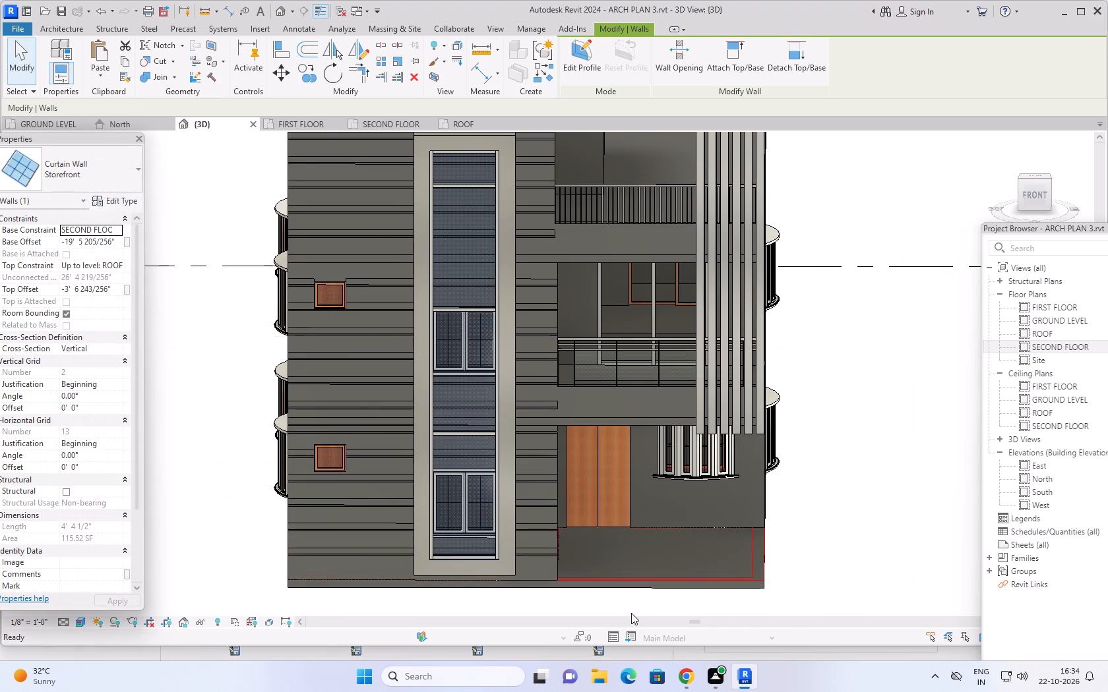
{"action": "key", "text": "Escape"}
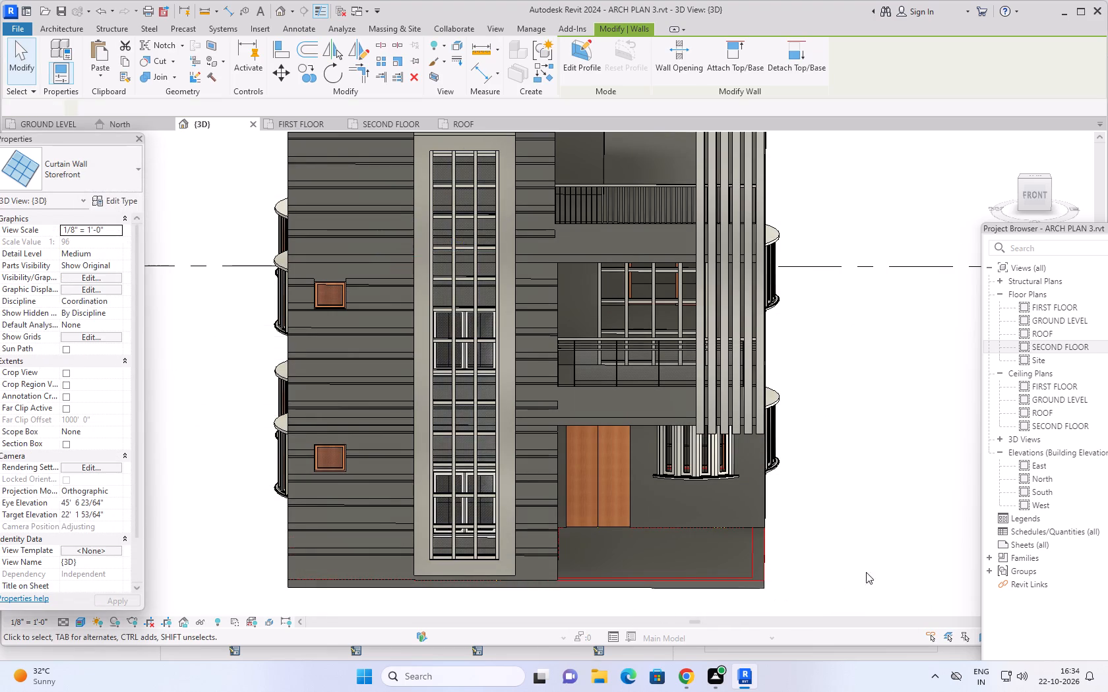
Set both the vertical and horizontal grid spacing of the facade's Storefront curtain wall type to 3.5'.
{"action": "scroll", "coordinate": [877, 557], "scroll_direction": "down", "scroll_amount": 1}
{"action": "middle_click_drag", "start_coordinate": [886, 554], "coordinate": [823, 519]}
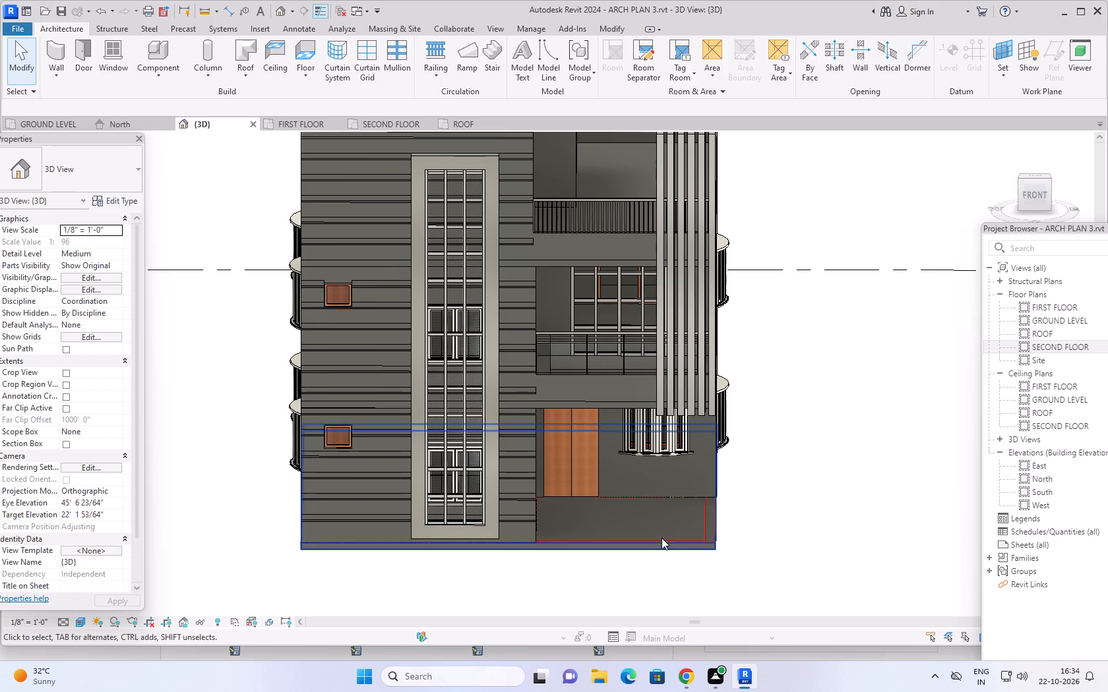
{"action": "scroll", "coordinate": [850, 523], "scroll_direction": "down", "scroll_amount": 2}
{"action": "middle_click_drag", "start_coordinate": [878, 497], "coordinate": [801, 500]}
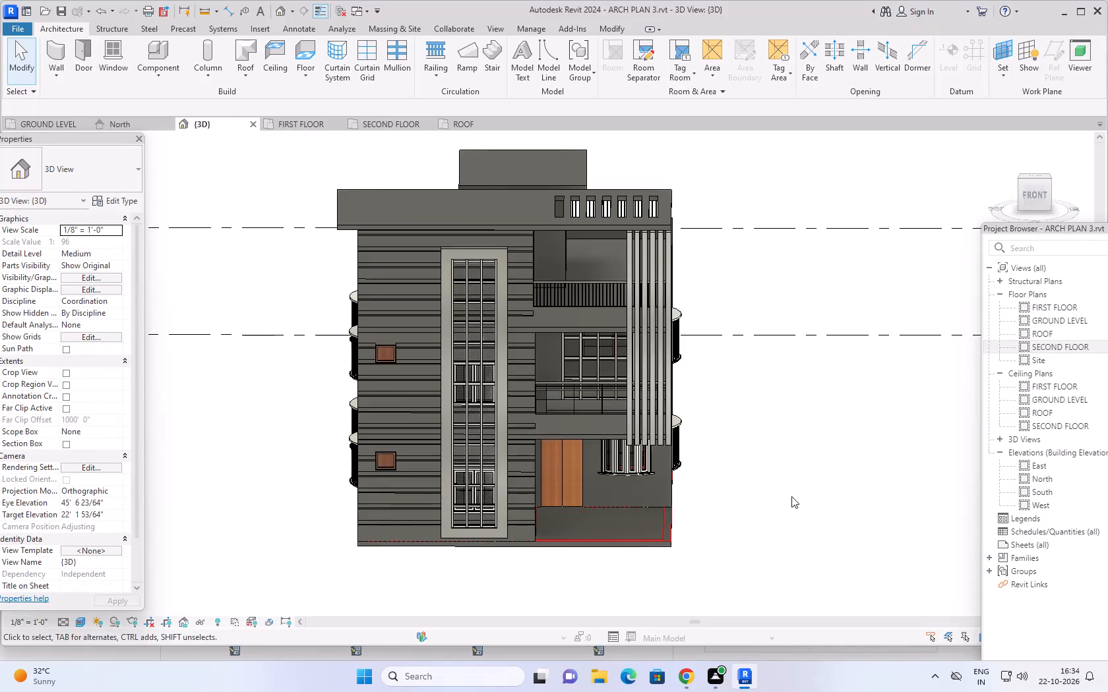
{"action": "middle_click_drag", "start_coordinate": [796, 494], "coordinate": [826, 490]}
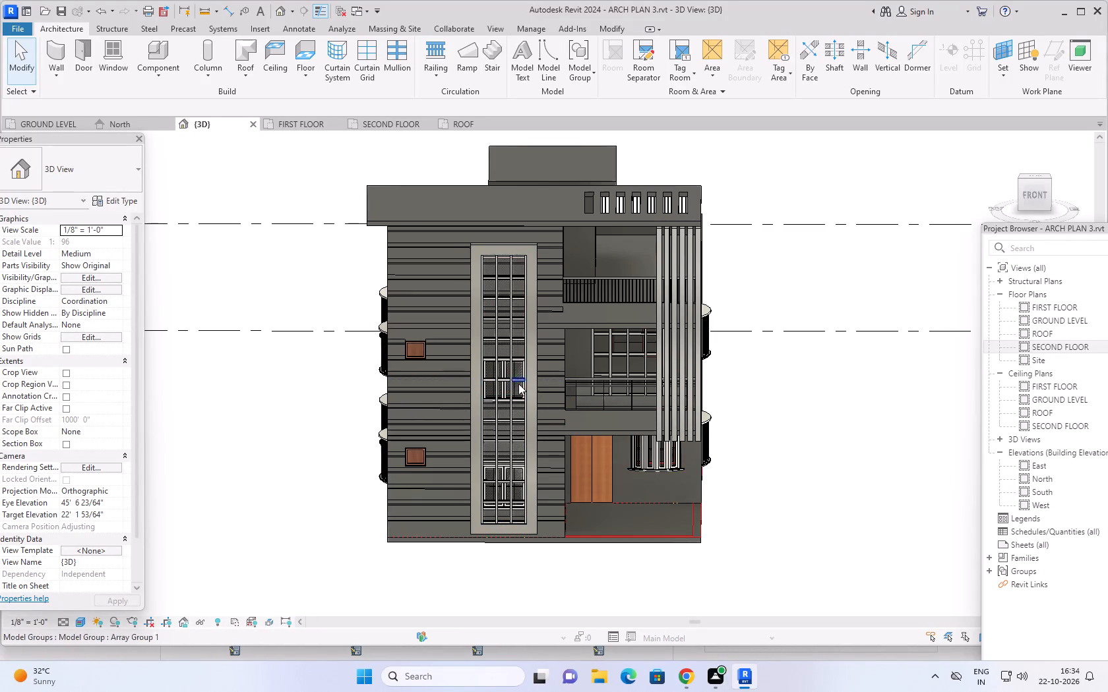
{"action": "left_click", "coordinate": [506, 322]}
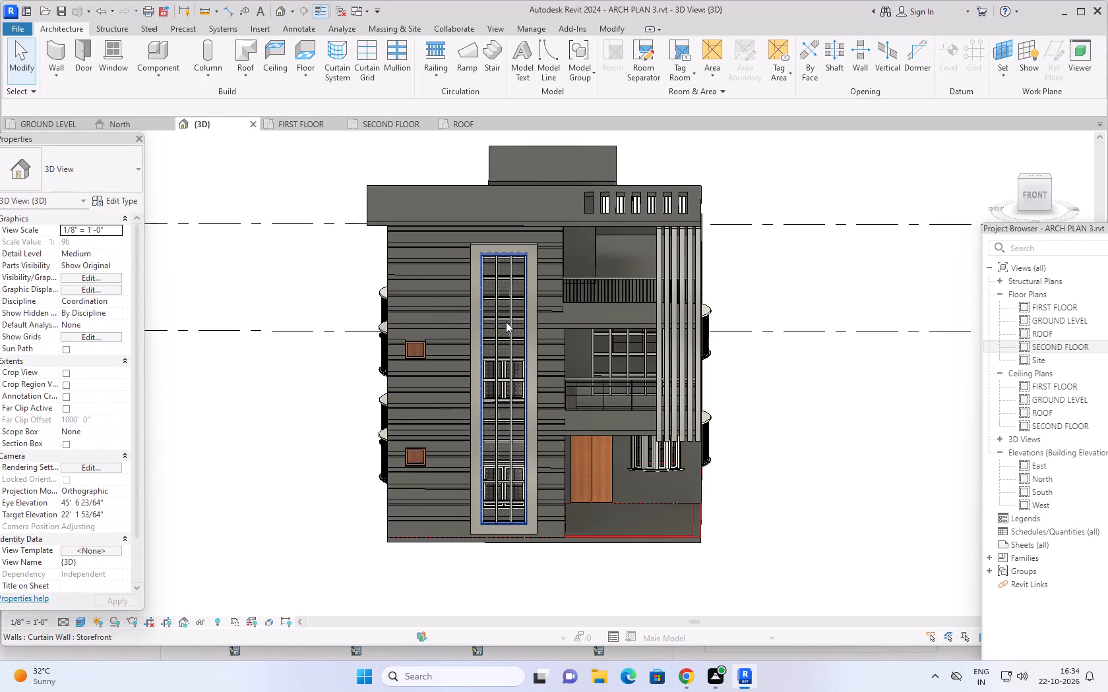
{"action": "left_click", "coordinate": [125, 196]}
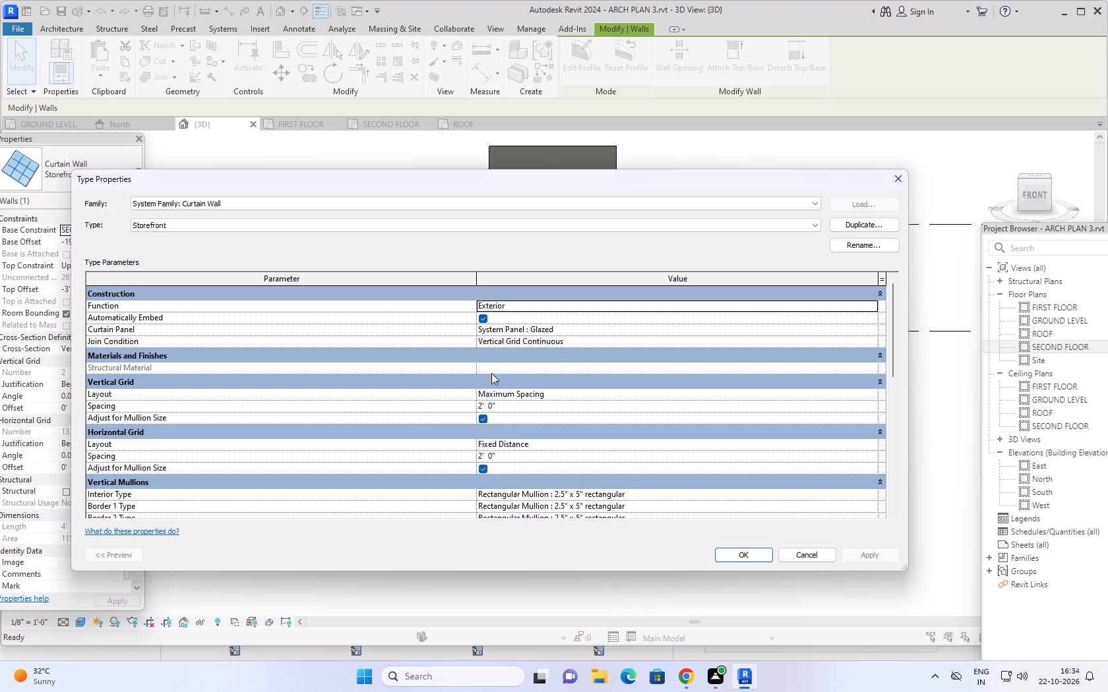
{"action": "left_click", "coordinate": [517, 405]}
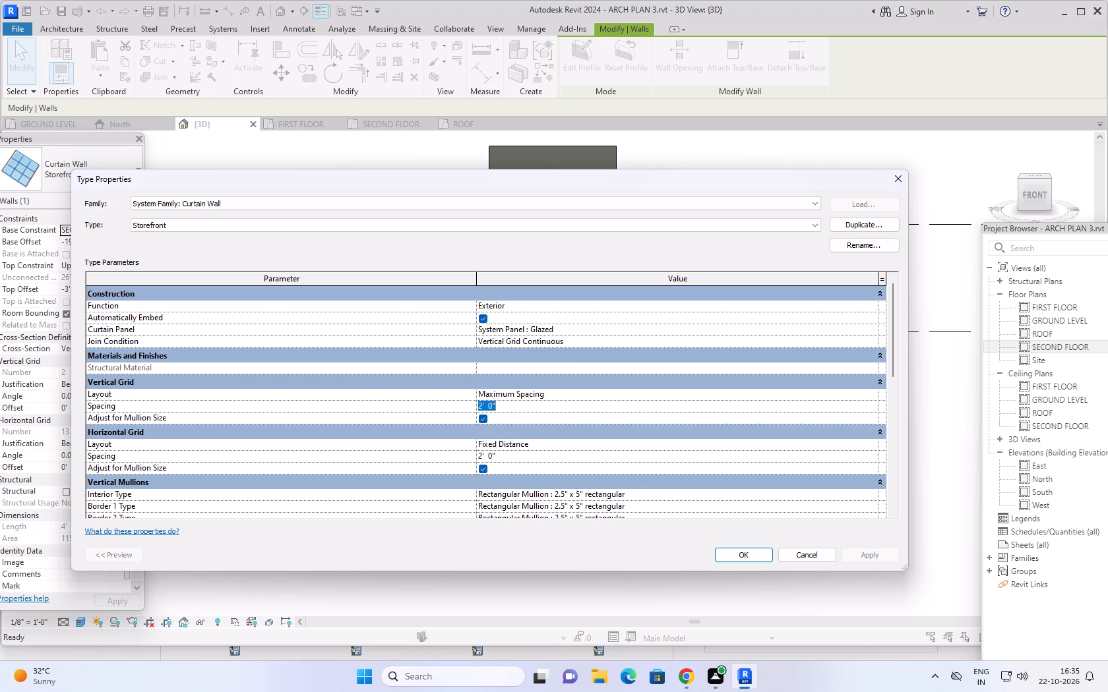
{"action": "type", "text": "3.5'"}
{"action": "left_click", "coordinate": [514, 454]}
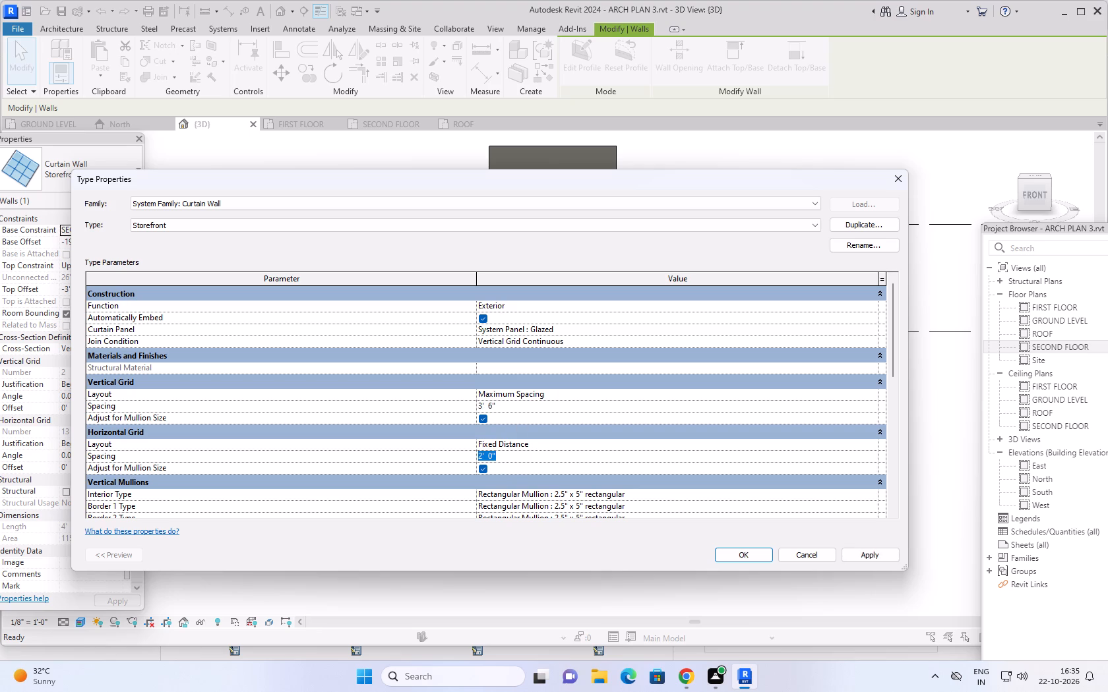
{"action": "type", "text": "3.5'"}
Review the Storefront type's mullion, identity and IFC parameters.
{"action": "scroll", "coordinate": [617, 450], "scroll_direction": "down", "scroll_amount": 2}
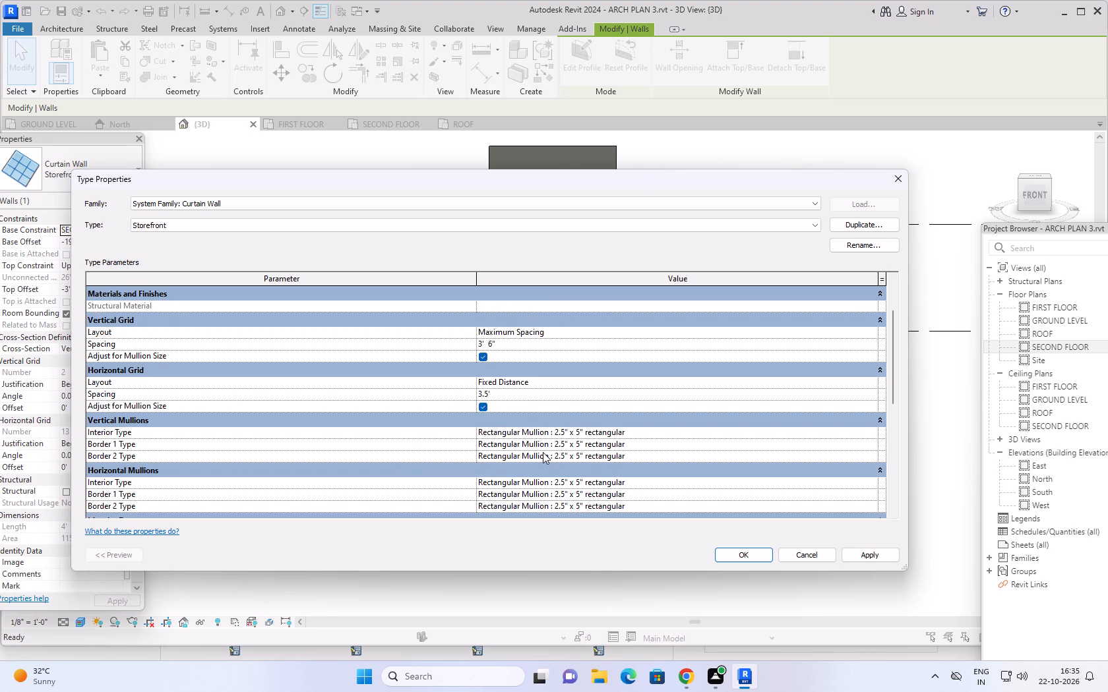
{"action": "scroll", "coordinate": [543, 452], "scroll_direction": "down", "scroll_amount": 1}
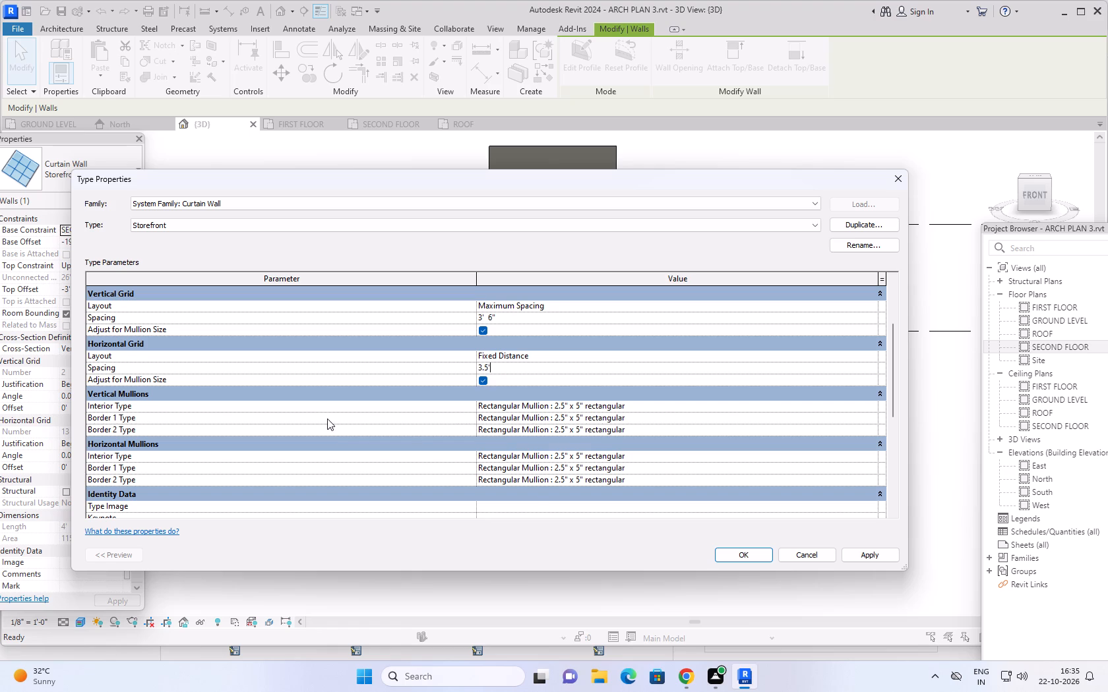
{"action": "scroll", "coordinate": [327, 418], "scroll_direction": "down", "scroll_amount": 2}
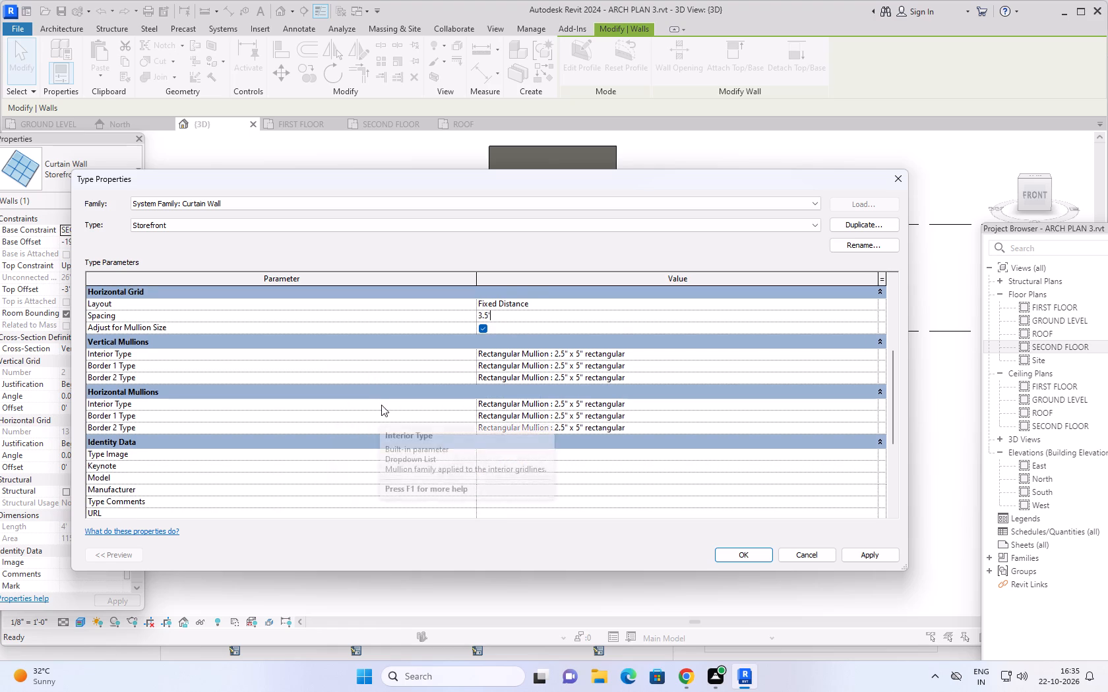
{"action": "scroll", "coordinate": [383, 405], "scroll_direction": "down", "scroll_amount": 8}
{"action": "scroll", "coordinate": [555, 426], "scroll_direction": "down", "scroll_amount": 1}
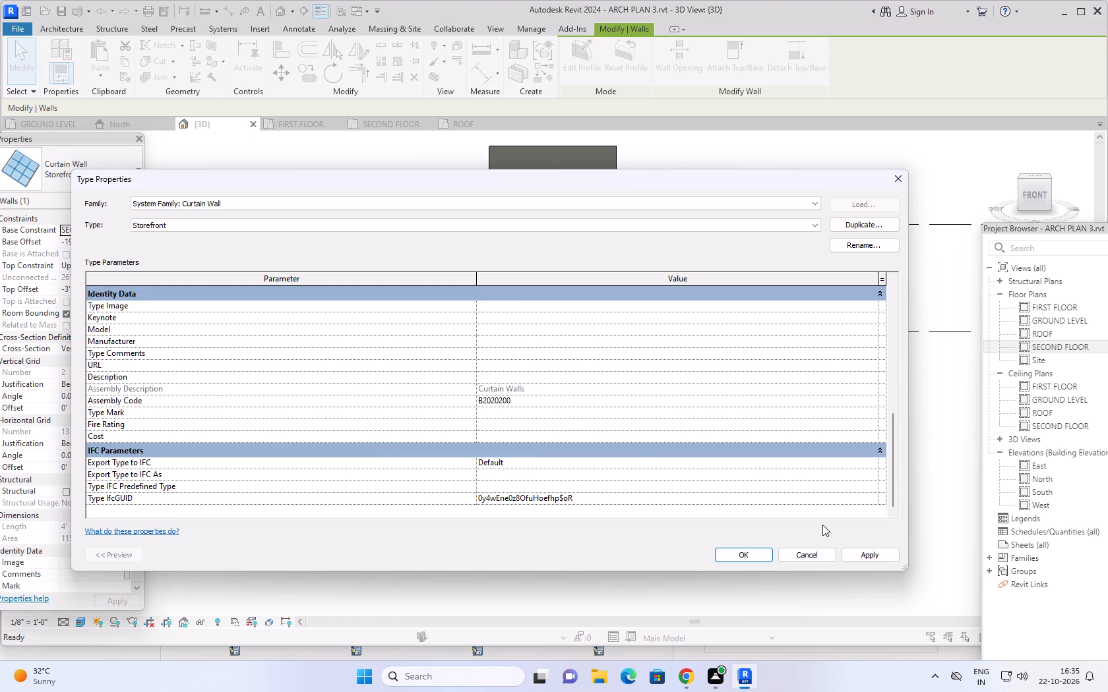
Apply the edited Storefront type properties to the model and clear the selection.
{"action": "left_click", "coordinate": [881, 552]}
{"action": "left_click", "coordinate": [732, 556]}
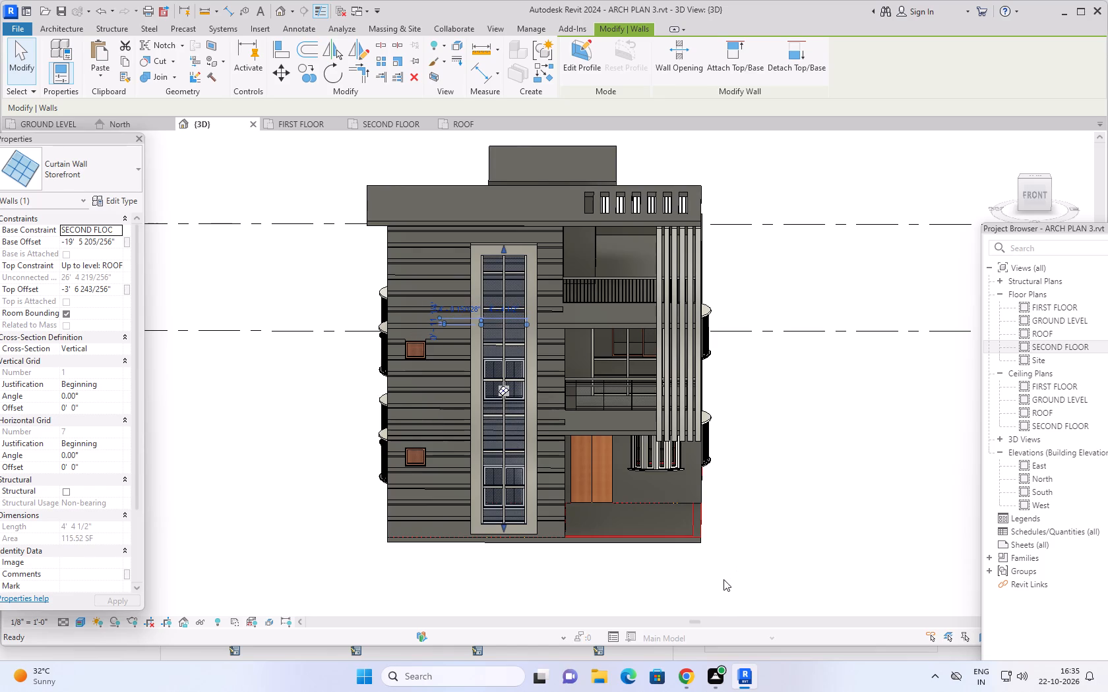
{"action": "left_click", "coordinate": [839, 545]}
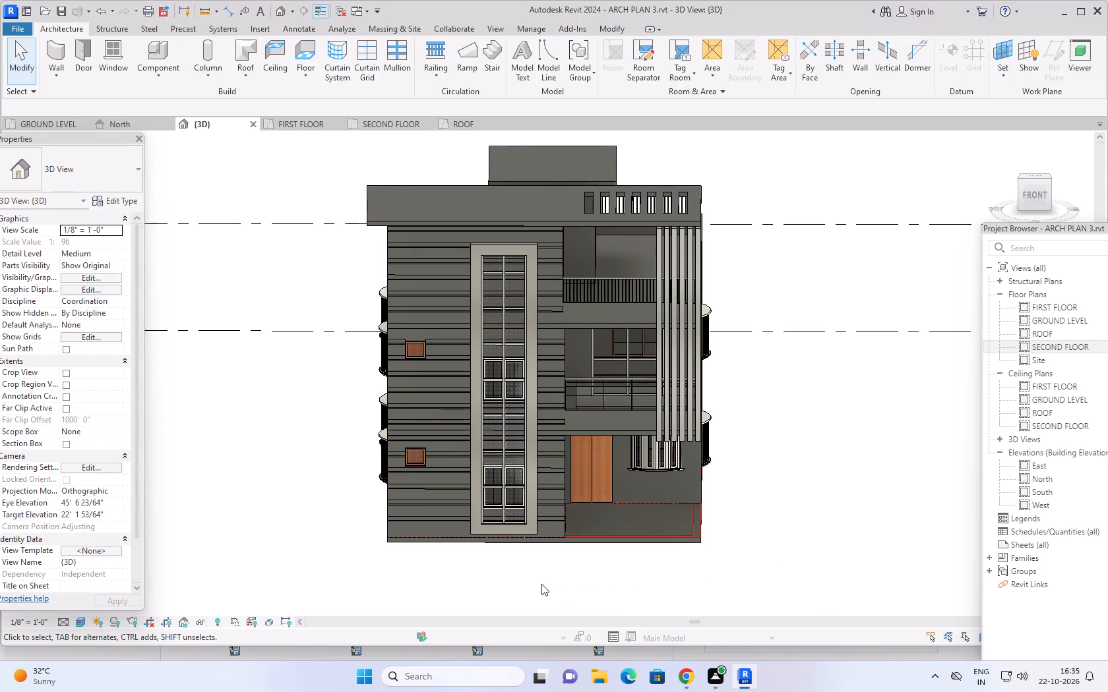
Examine the respaced Storefront curtain wall and the whole front facade in 3D from the front and both sides.
{"action": "middle_click_drag", "start_coordinate": [541, 560], "coordinate": [565, 555], "text": "shift"}
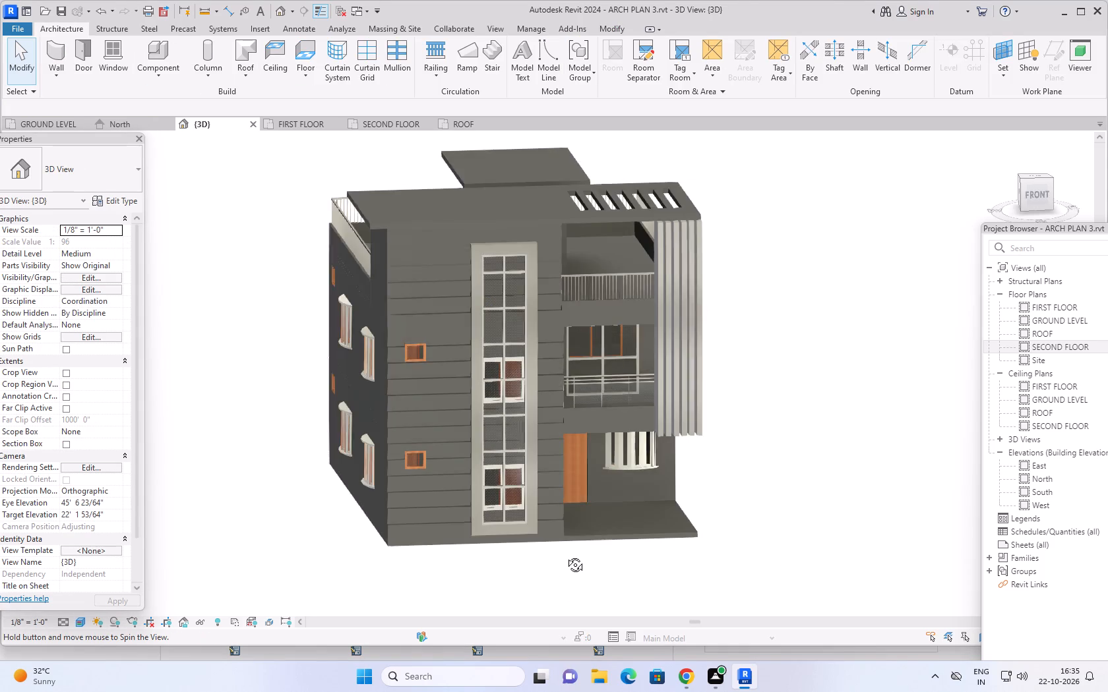
{"action": "middle_click_drag", "start_coordinate": [565, 555], "coordinate": [417, 551], "text": "shift"}
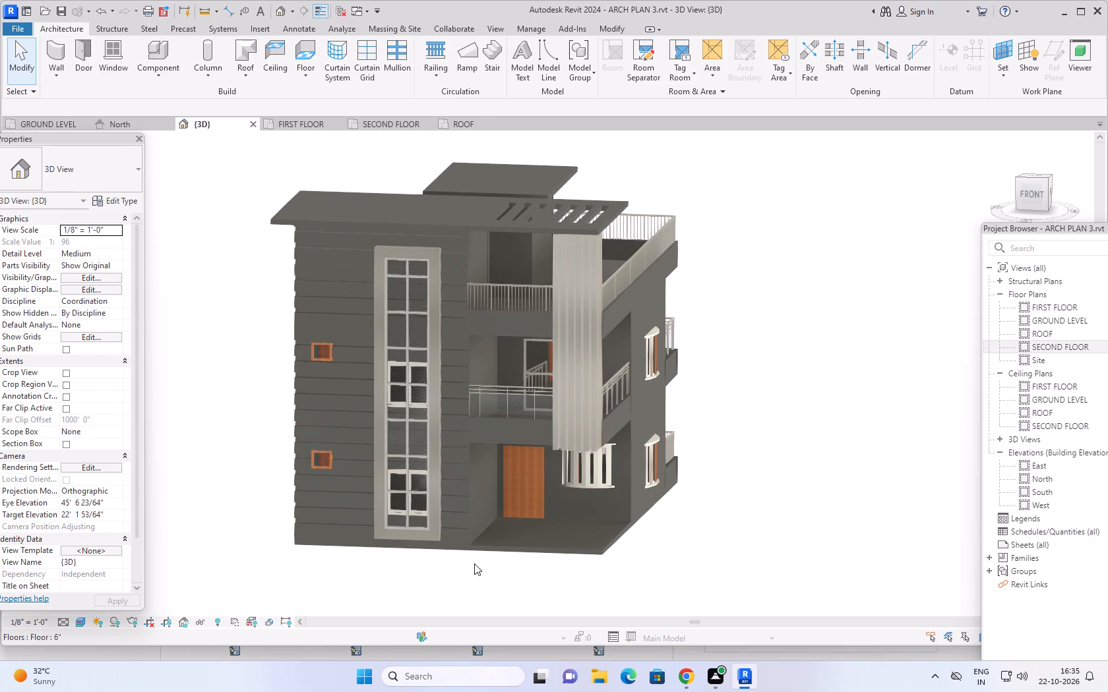
{"action": "middle_click_drag", "start_coordinate": [671, 547], "coordinate": [776, 500]}
{"action": "middle_click_drag", "start_coordinate": [781, 511], "coordinate": [700, 548]}
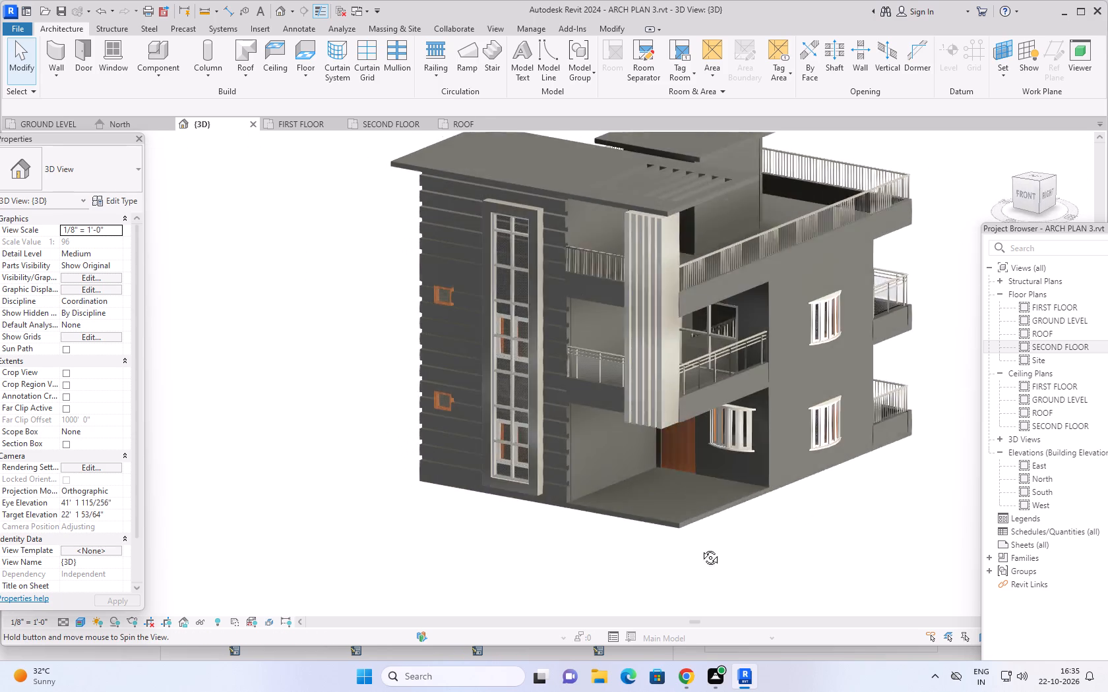
{"action": "middle_click_drag", "start_coordinate": [700, 548], "coordinate": [799, 476]}
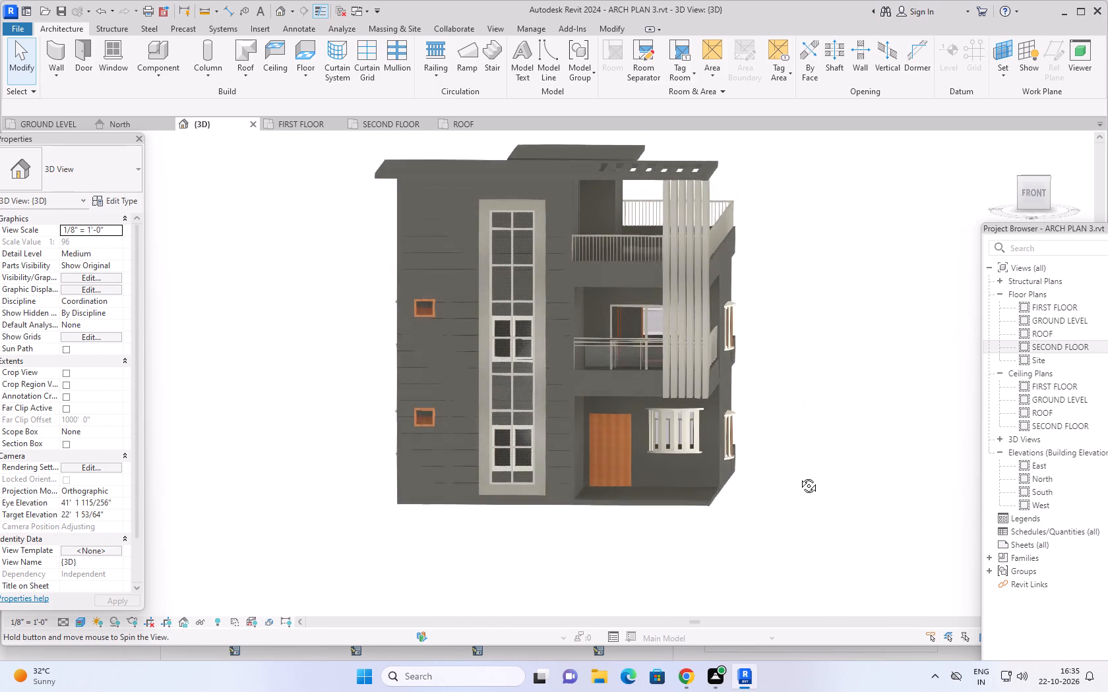
{"action": "middle_click_drag", "start_coordinate": [799, 476], "coordinate": [799, 455]}
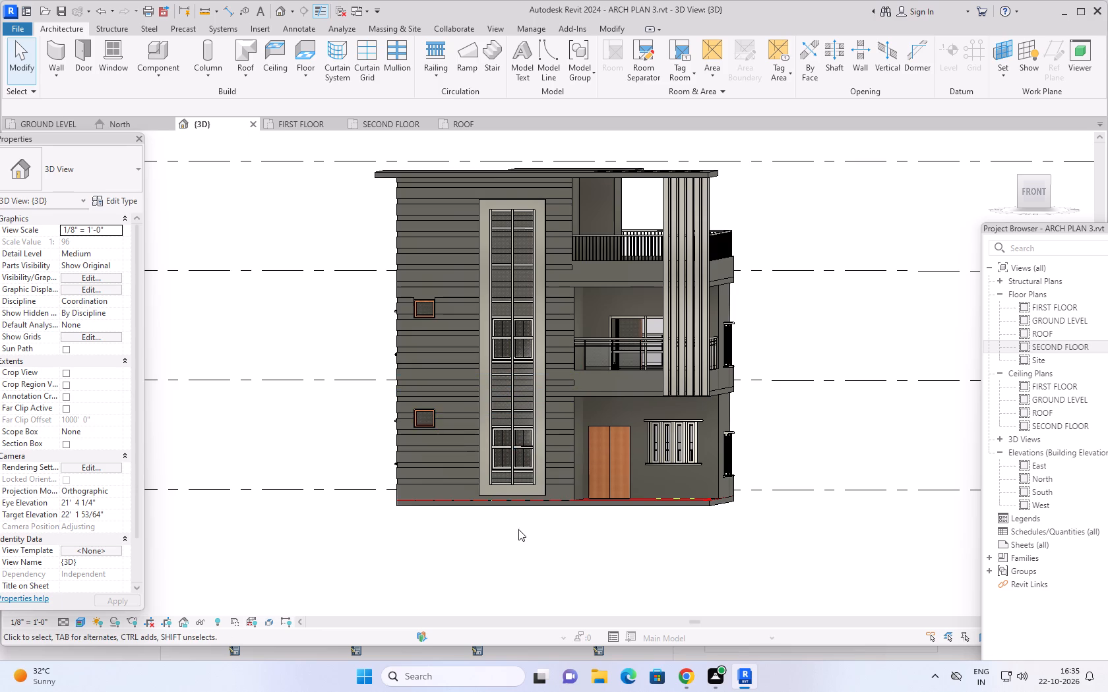
{"action": "middle_click_drag", "start_coordinate": [579, 549], "coordinate": [580, 550]}
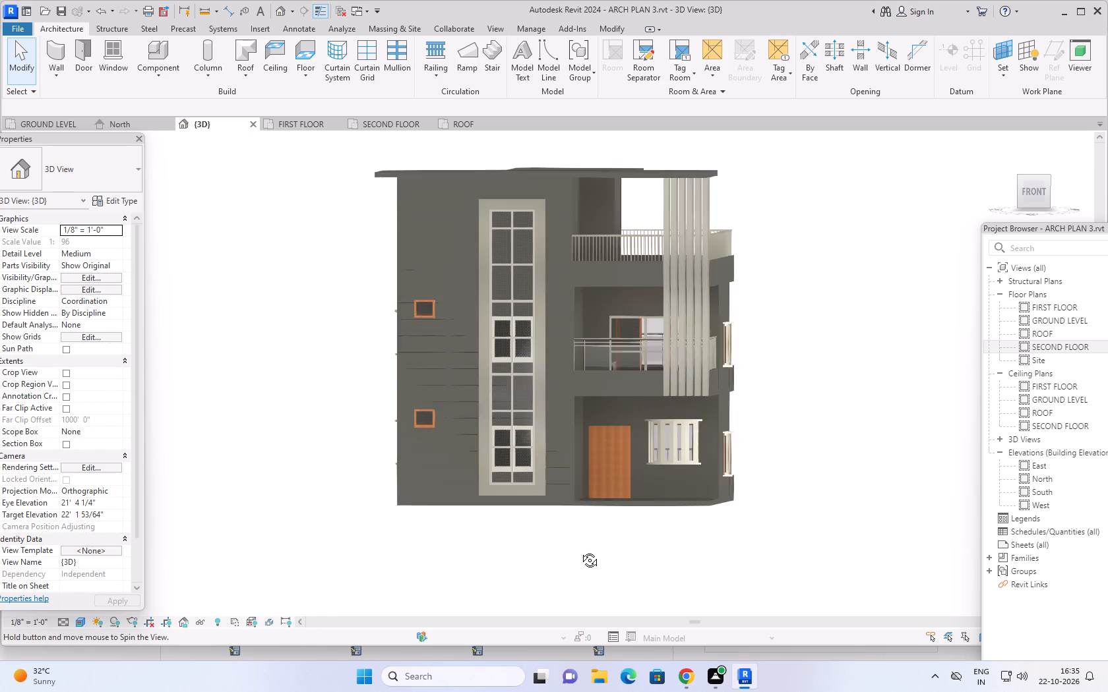
{"action": "middle_click_drag", "start_coordinate": [580, 550], "coordinate": [603, 543]}
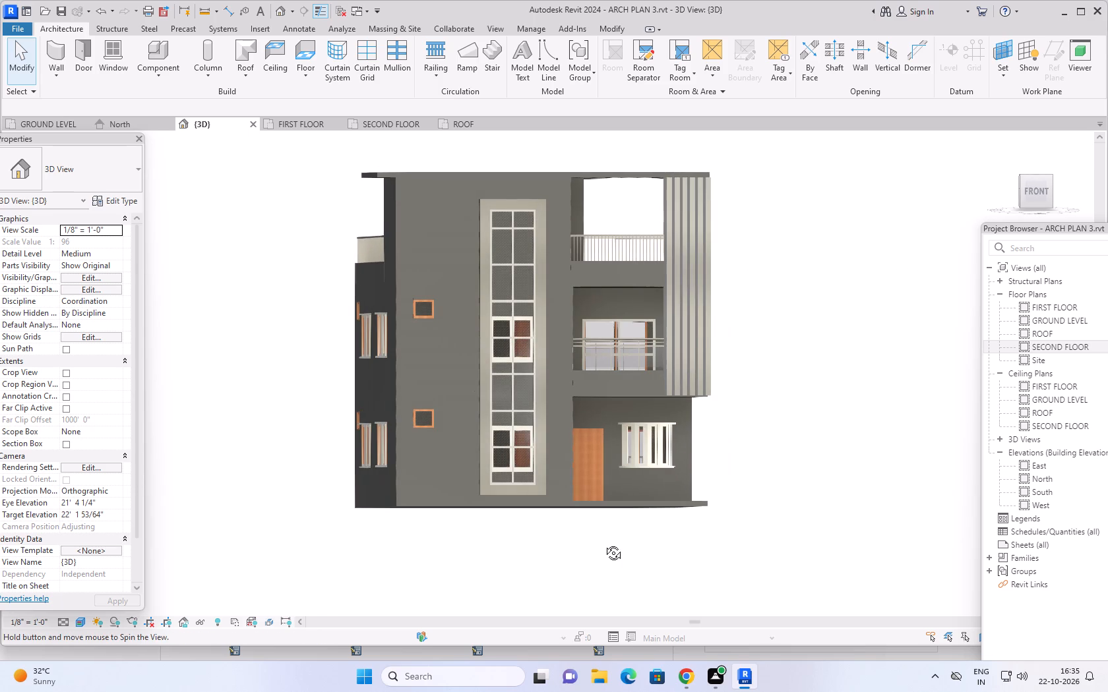
{"action": "middle_click_drag", "start_coordinate": [603, 543], "coordinate": [590, 540]}
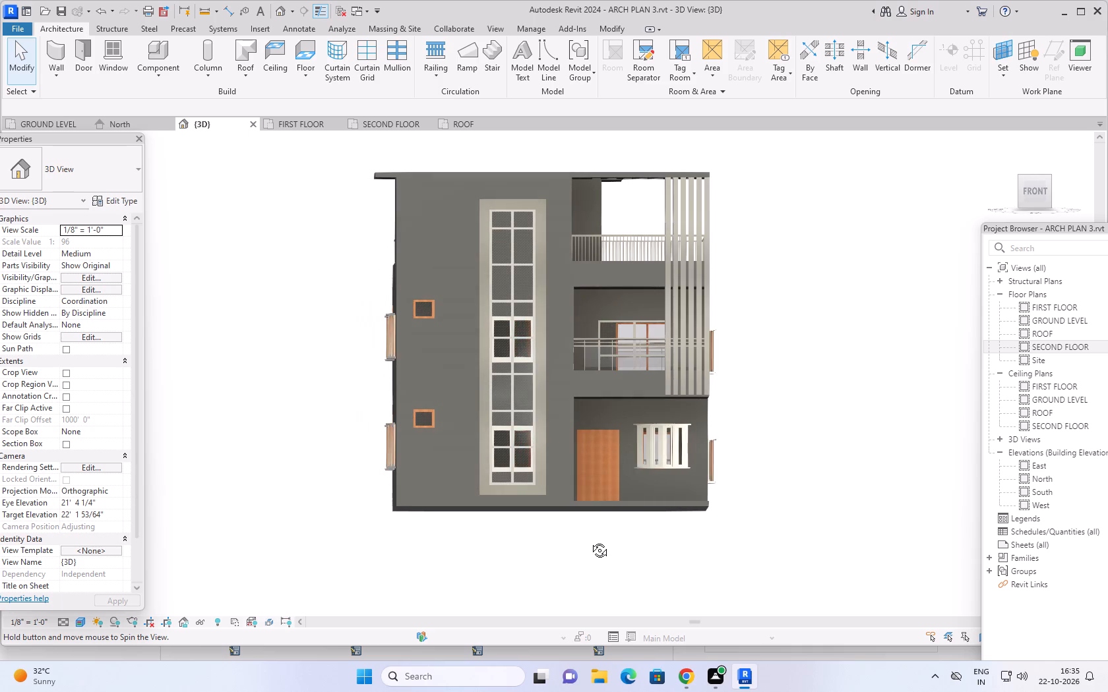
{"action": "middle_click_drag", "start_coordinate": [590, 540], "coordinate": [601, 562]}
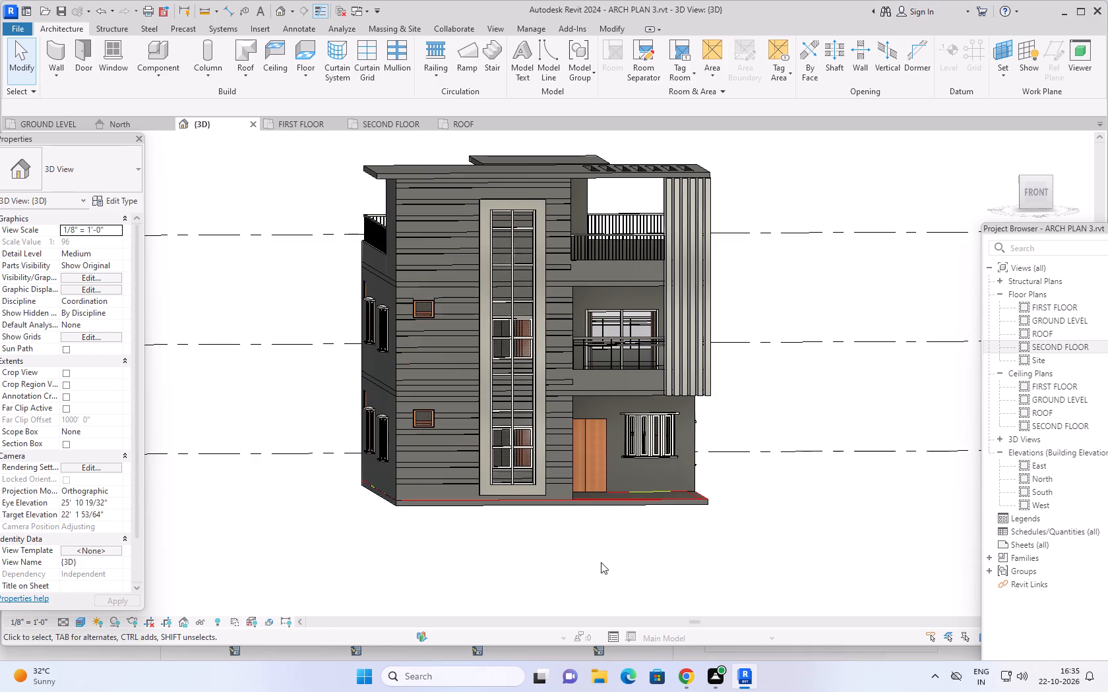
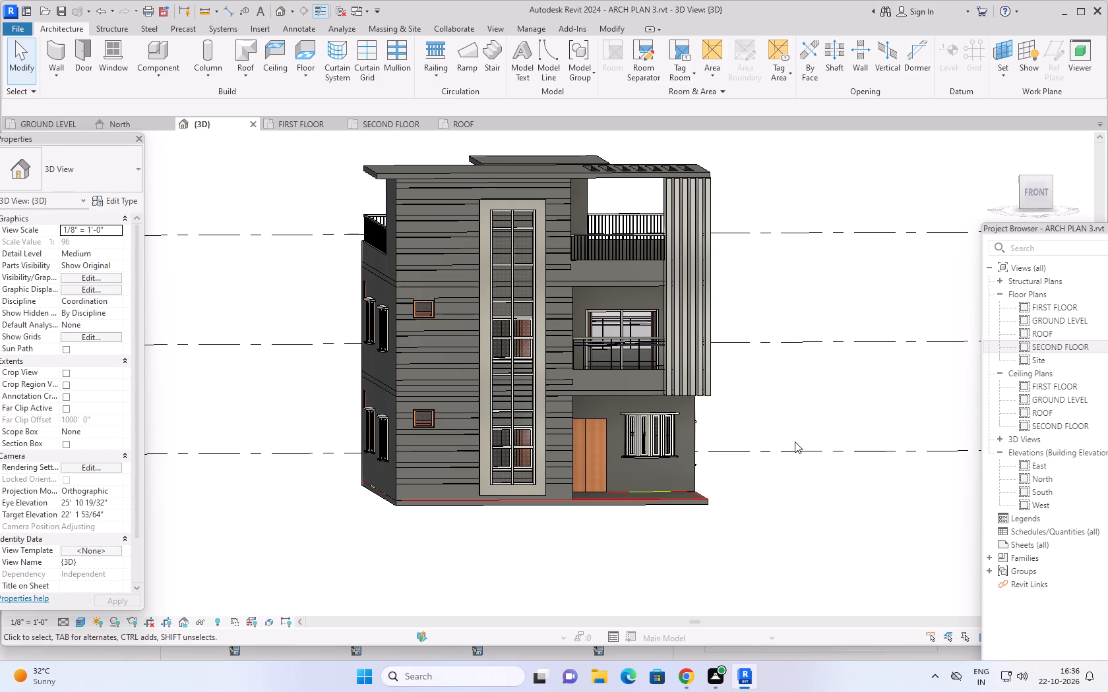
Examine the front facade and its full-height curtain wall in 3D from the front and the adjoining side.
{"action": "scroll", "coordinate": [773, 397], "scroll_direction": "up", "scroll_amount": 1}
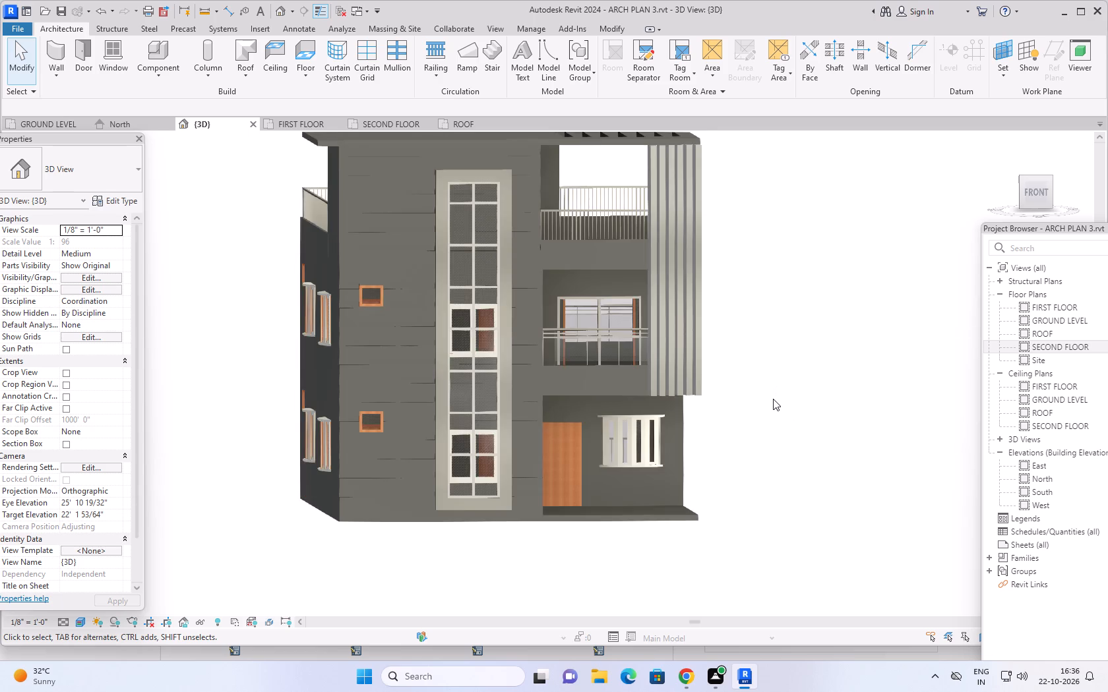
{"action": "scroll", "coordinate": [773, 399], "scroll_direction": "up", "scroll_amount": 1}
{"action": "scroll", "coordinate": [770, 411], "scroll_direction": "down", "scroll_amount": 1}
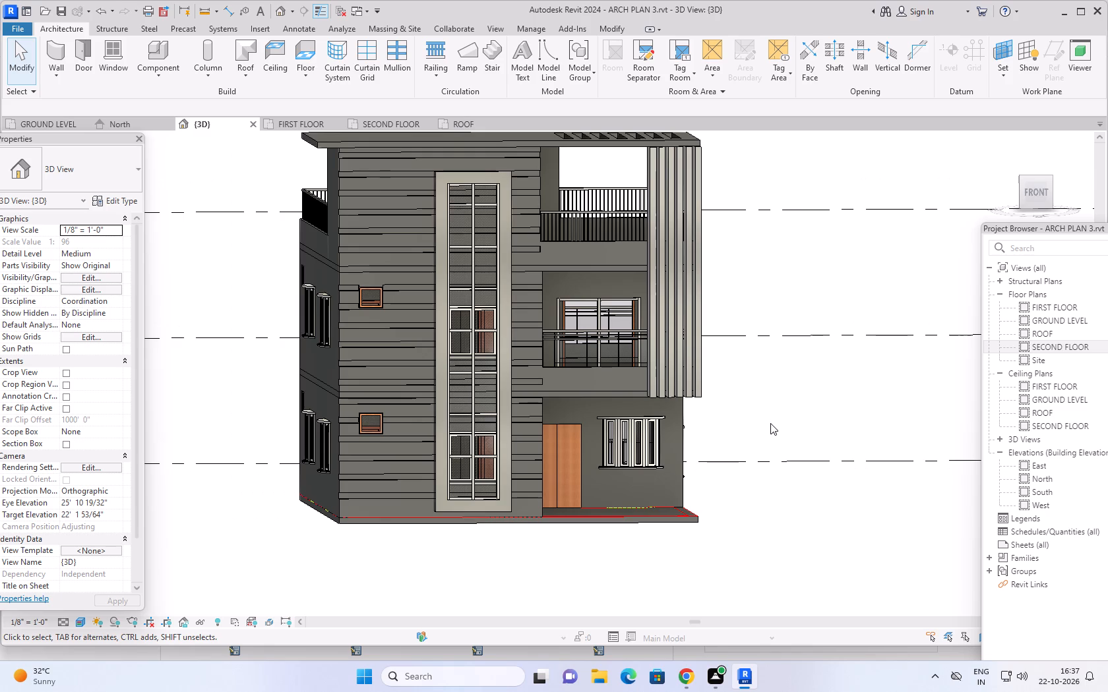
{"action": "scroll", "coordinate": [735, 480], "scroll_direction": "down", "scroll_amount": 2}
{"action": "middle_click_drag", "start_coordinate": [785, 520], "coordinate": [697, 523]}
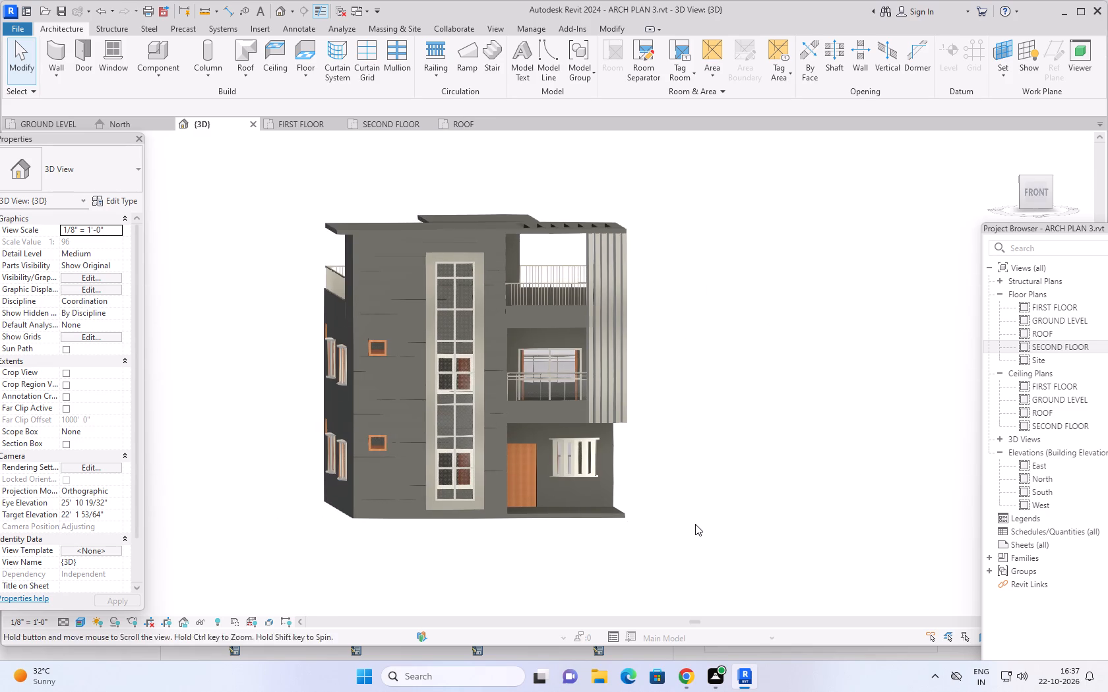
{"action": "middle_click_drag", "start_coordinate": [694, 524], "coordinate": [748, 557]}
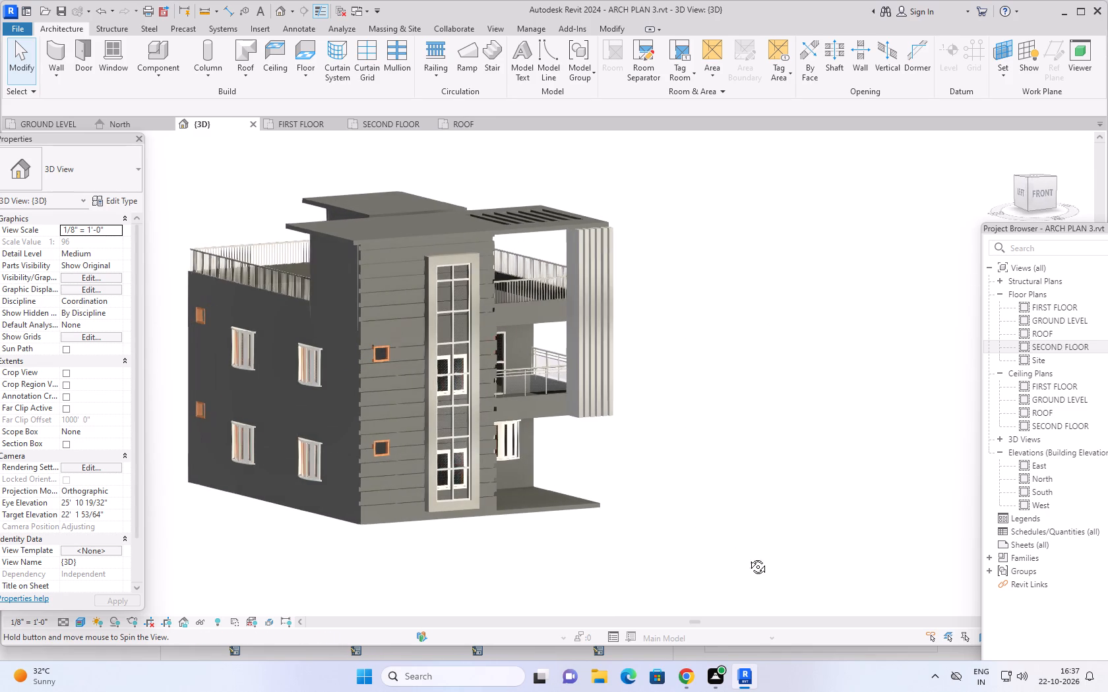
{"action": "middle_click_drag", "start_coordinate": [748, 557], "coordinate": [737, 565]}
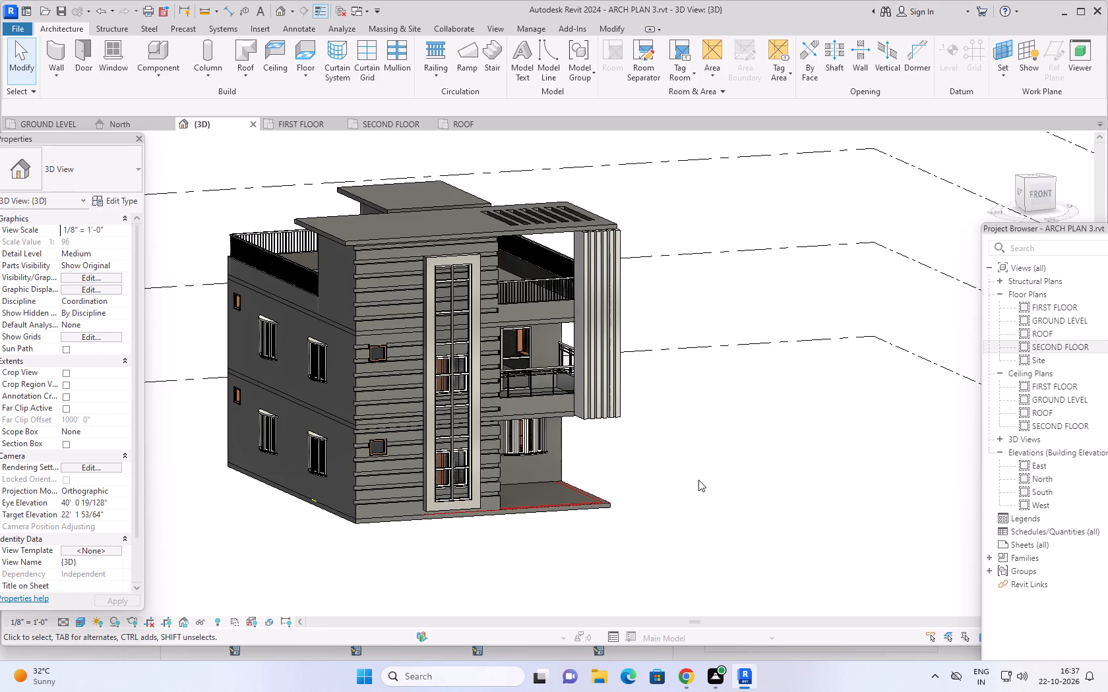
{"action": "middle_click_drag", "start_coordinate": [698, 478], "coordinate": [690, 485]}
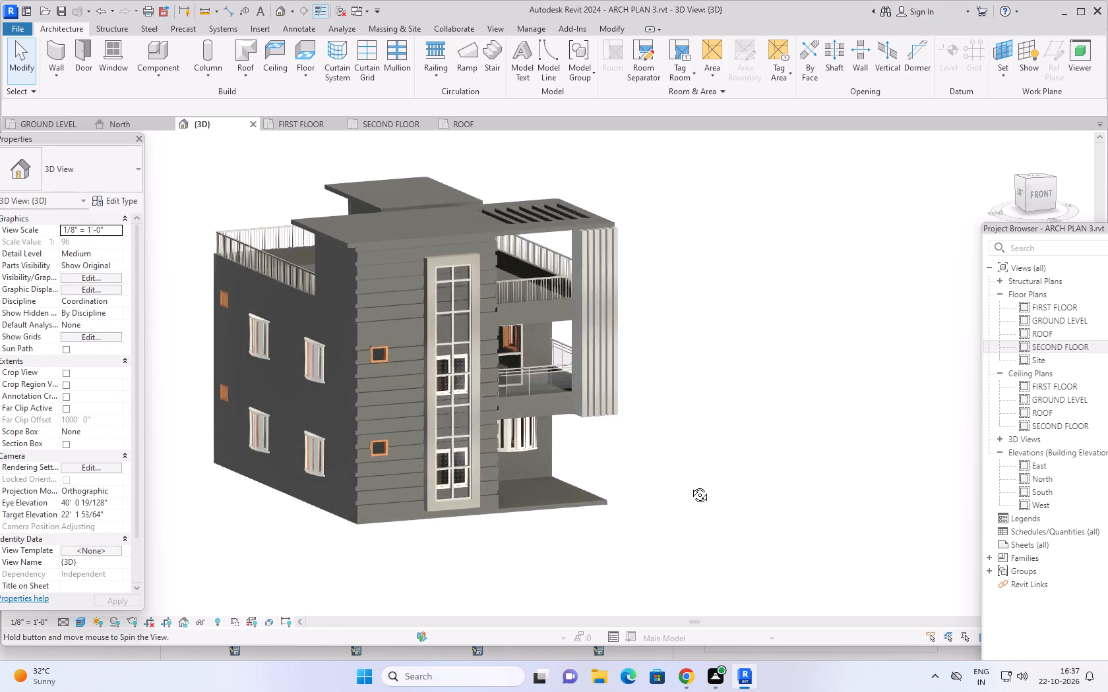
{"action": "middle_click_drag", "start_coordinate": [690, 485], "coordinate": [656, 452]}
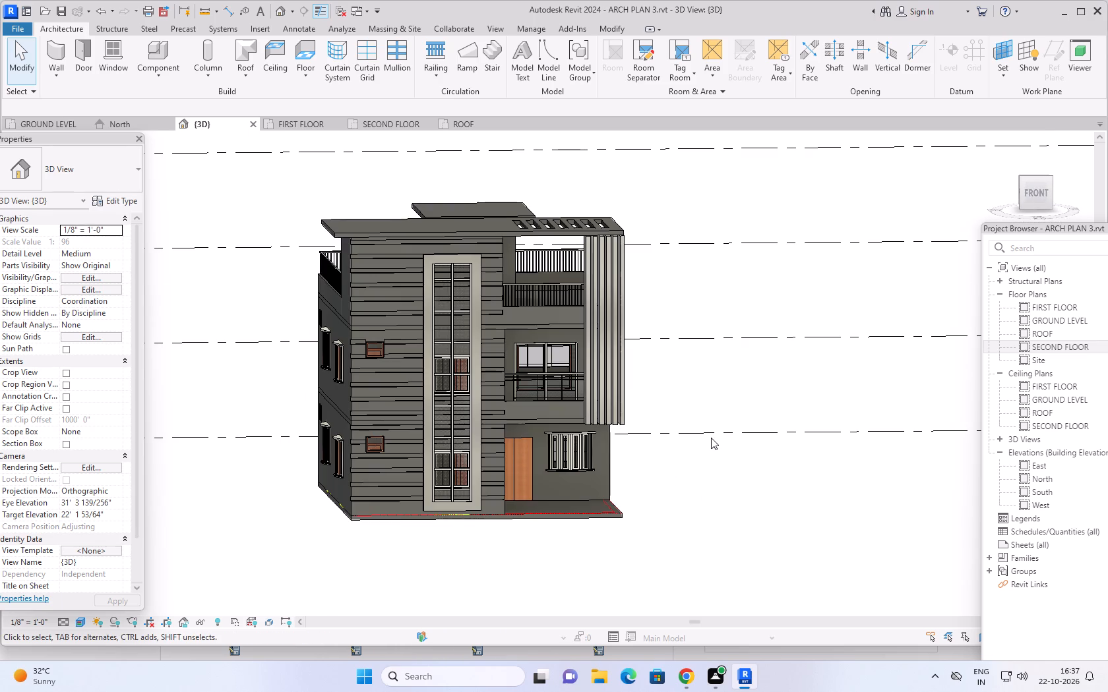
{"action": "middle_click_drag", "start_coordinate": [693, 466], "coordinate": [775, 440]}
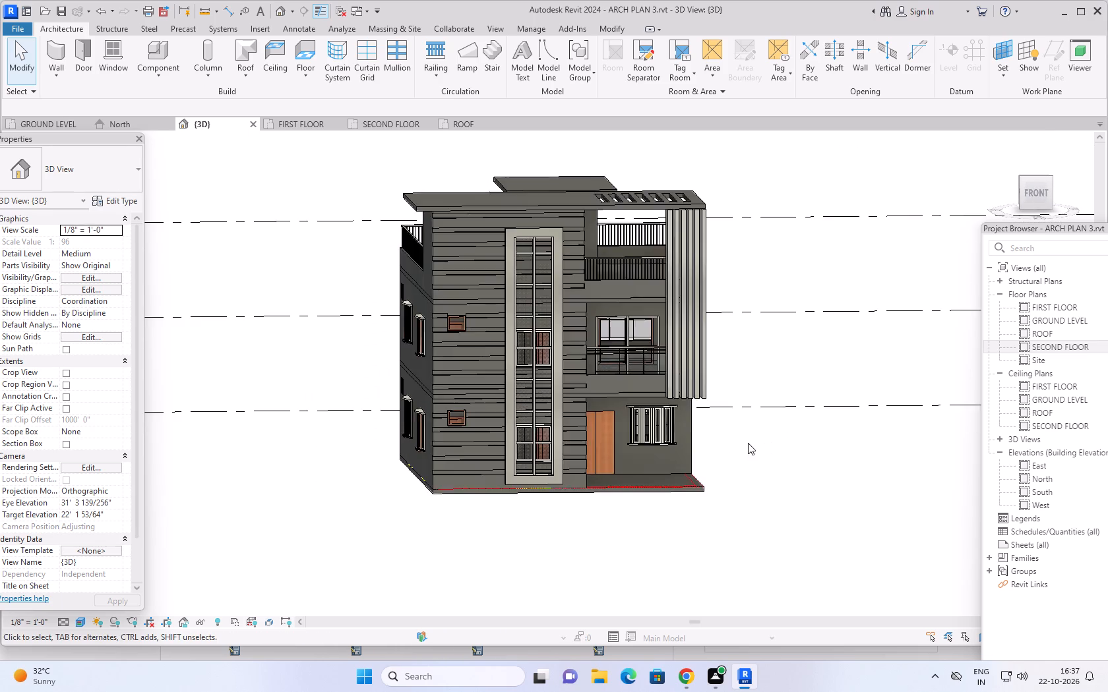
{"action": "middle_click_drag", "start_coordinate": [749, 438], "coordinate": [771, 428], "text": "shift"}
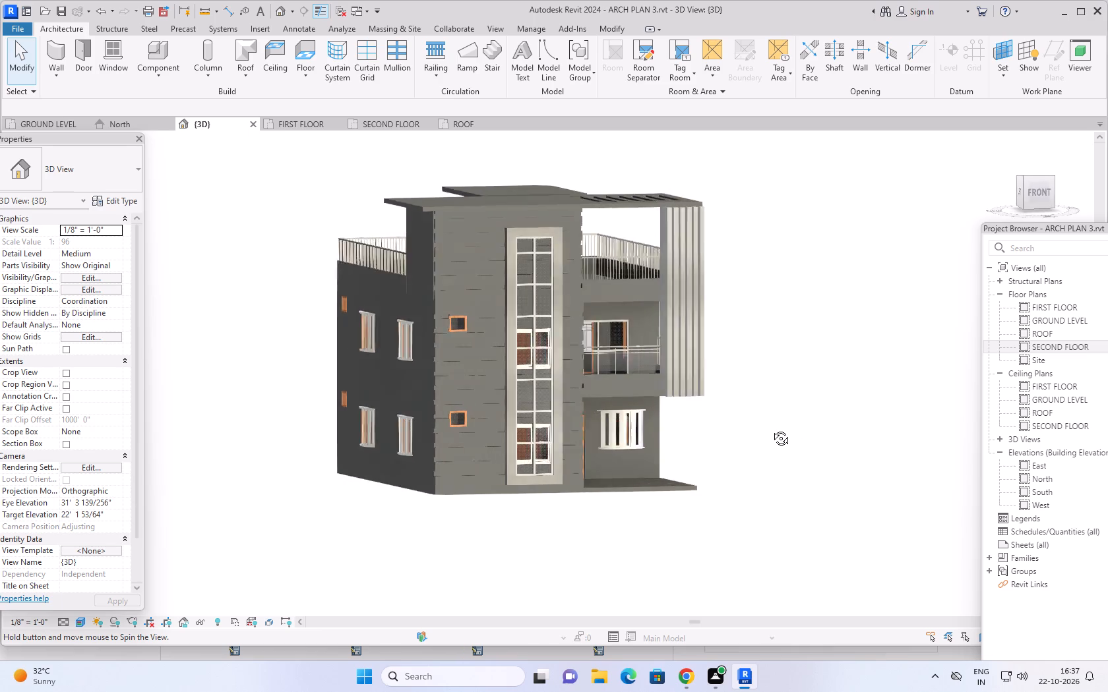
{"action": "middle_click_drag", "start_coordinate": [771, 428], "coordinate": [741, 420], "text": "shift"}
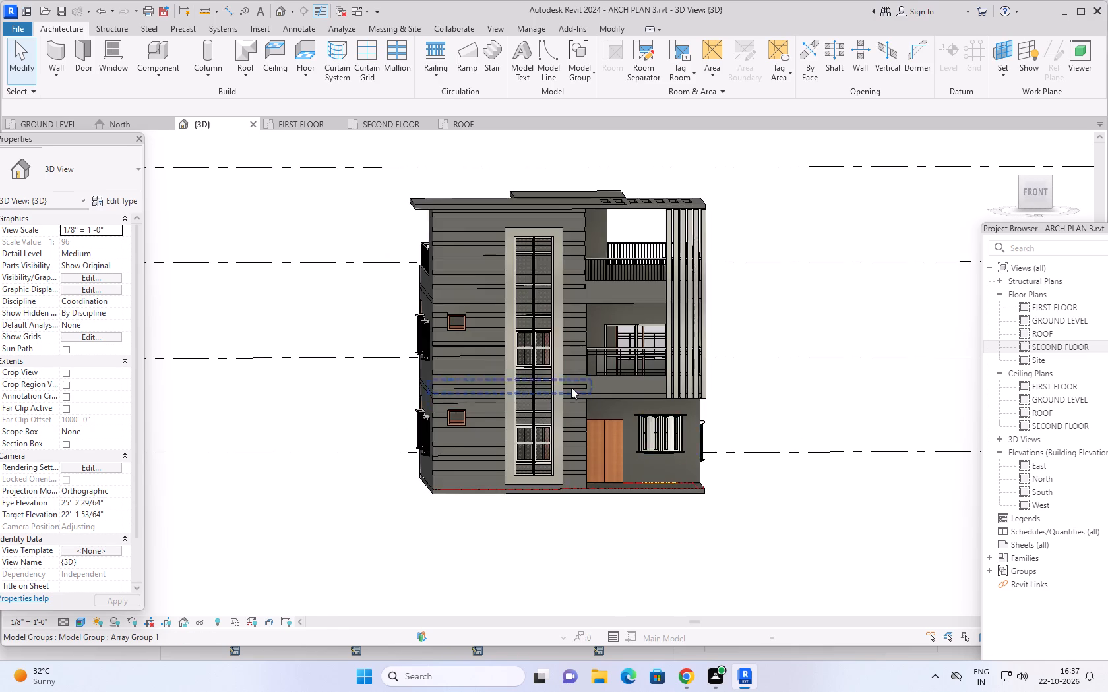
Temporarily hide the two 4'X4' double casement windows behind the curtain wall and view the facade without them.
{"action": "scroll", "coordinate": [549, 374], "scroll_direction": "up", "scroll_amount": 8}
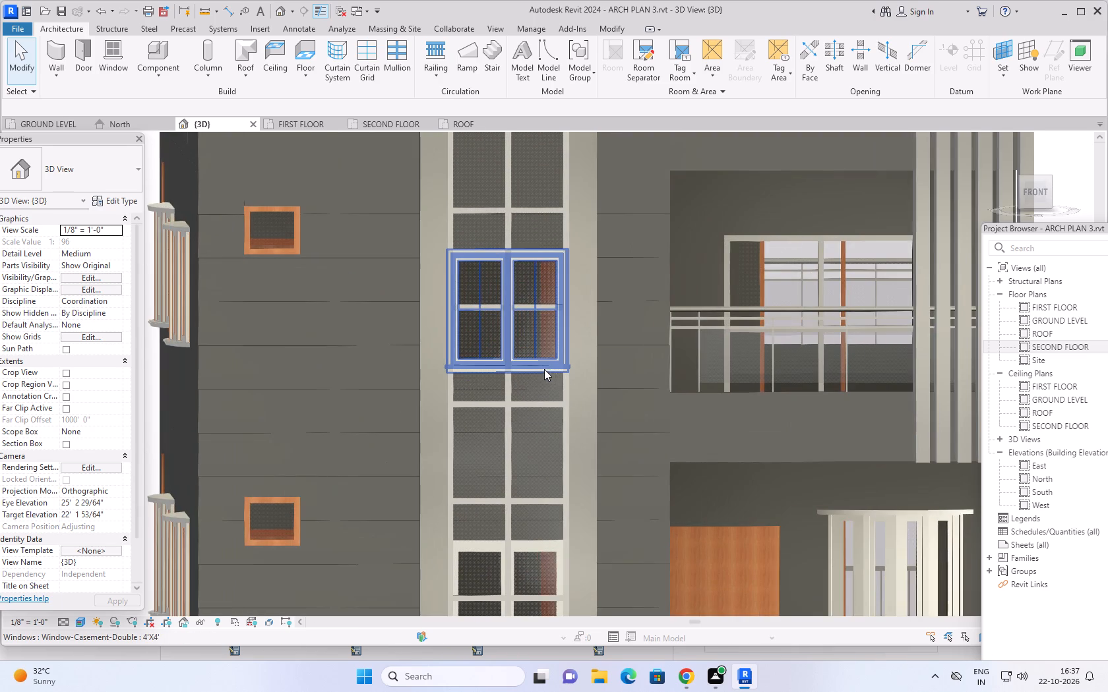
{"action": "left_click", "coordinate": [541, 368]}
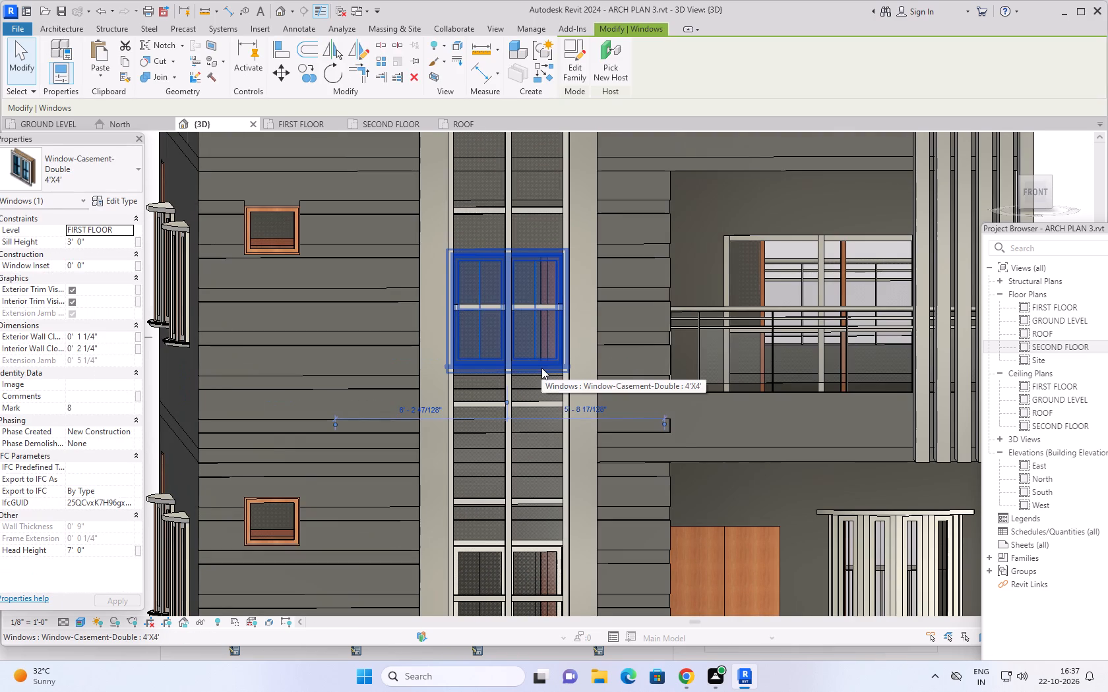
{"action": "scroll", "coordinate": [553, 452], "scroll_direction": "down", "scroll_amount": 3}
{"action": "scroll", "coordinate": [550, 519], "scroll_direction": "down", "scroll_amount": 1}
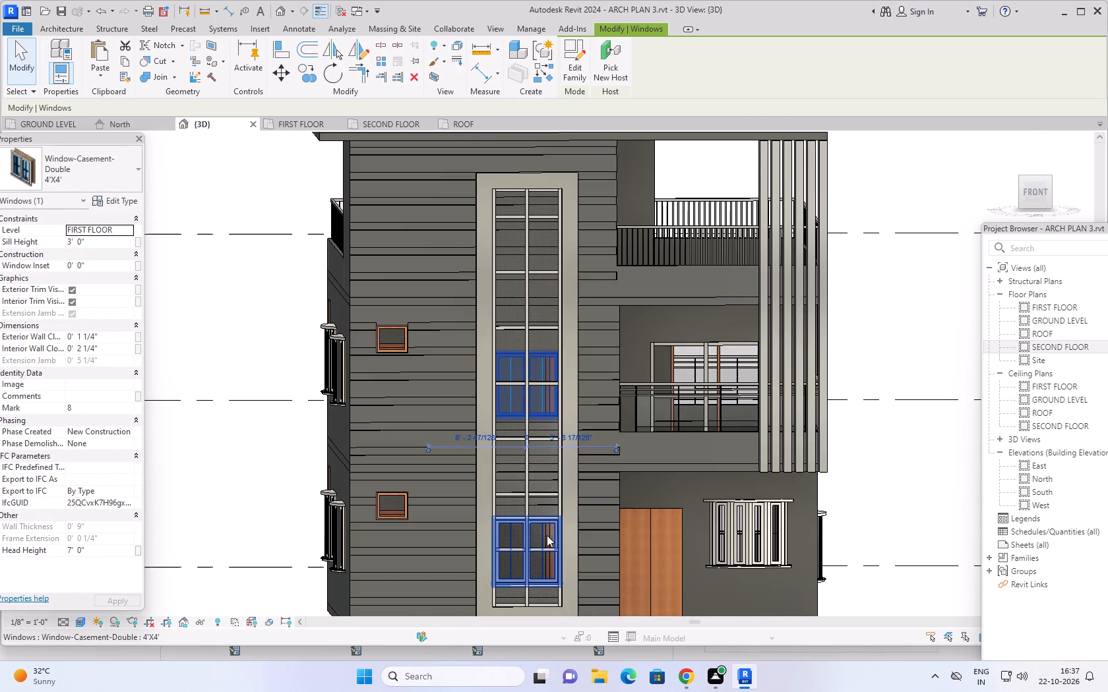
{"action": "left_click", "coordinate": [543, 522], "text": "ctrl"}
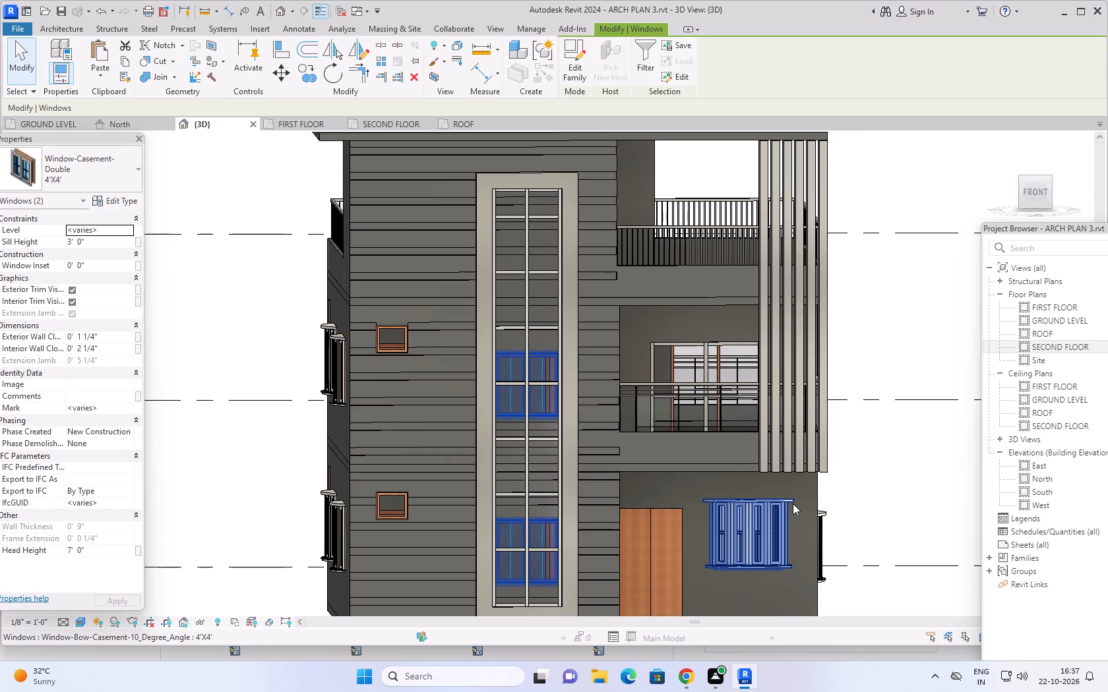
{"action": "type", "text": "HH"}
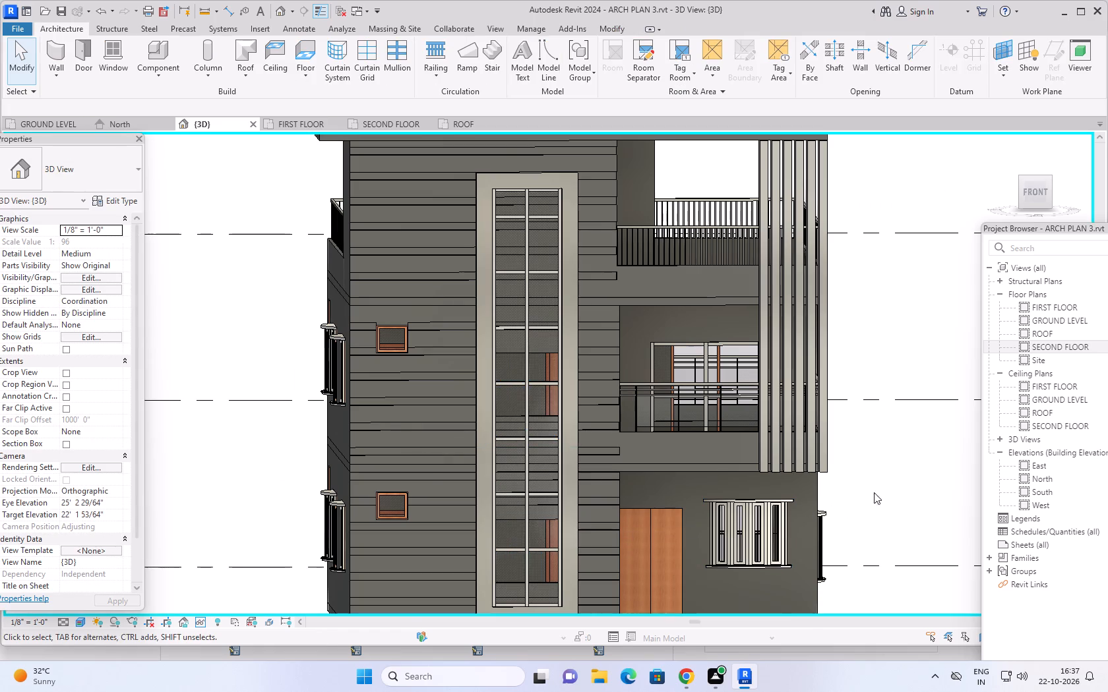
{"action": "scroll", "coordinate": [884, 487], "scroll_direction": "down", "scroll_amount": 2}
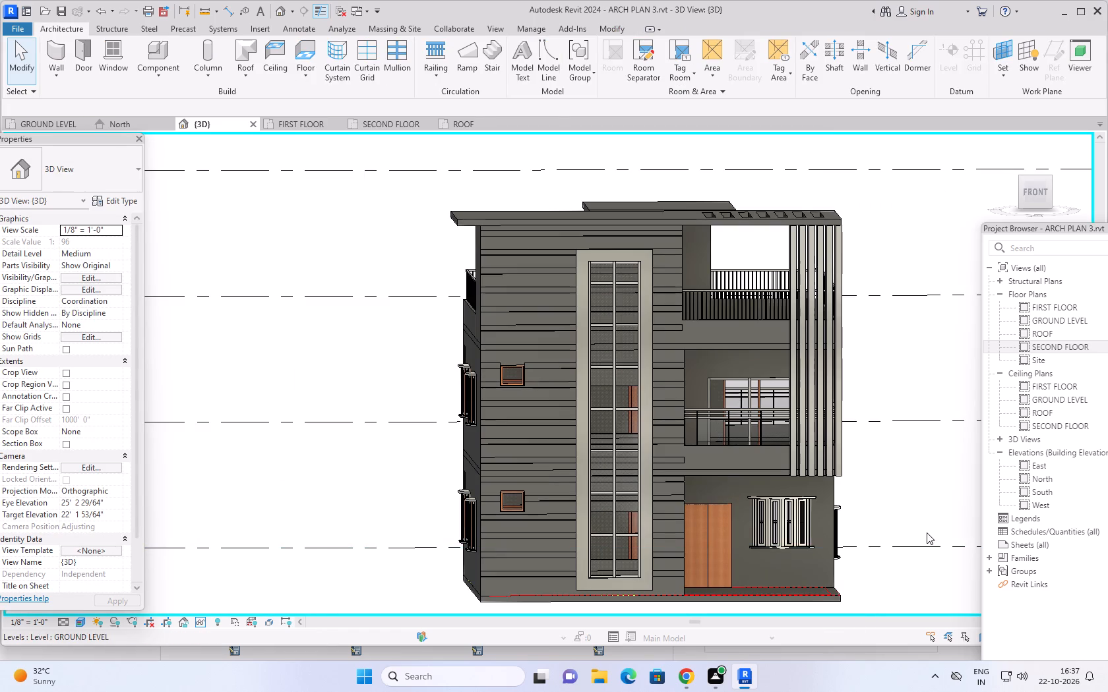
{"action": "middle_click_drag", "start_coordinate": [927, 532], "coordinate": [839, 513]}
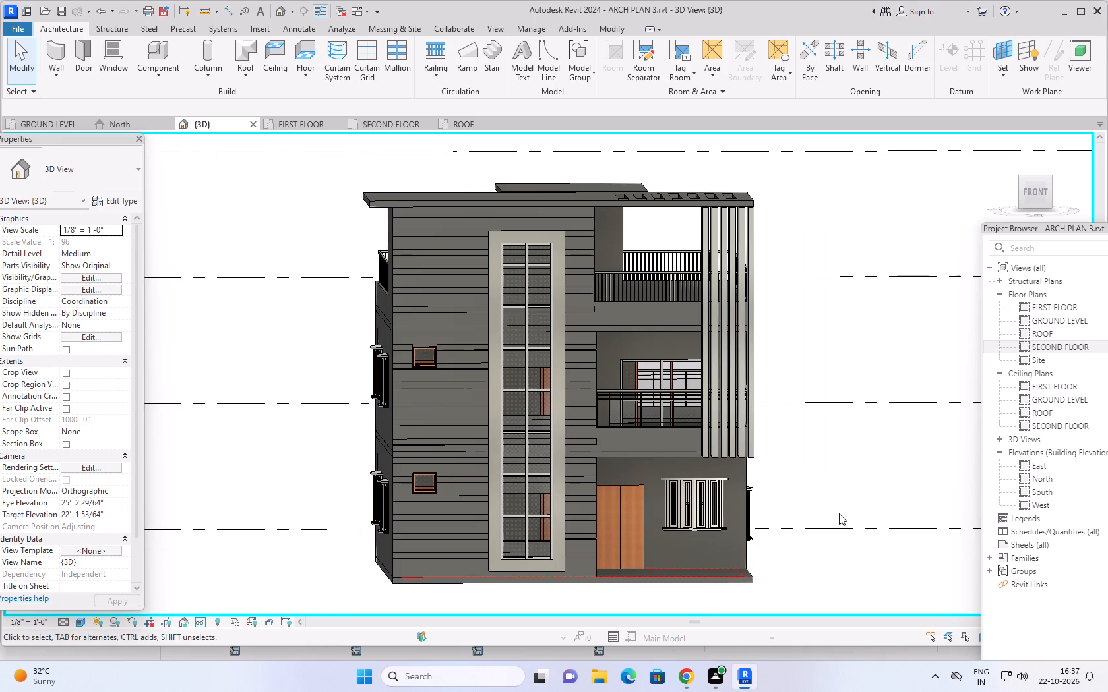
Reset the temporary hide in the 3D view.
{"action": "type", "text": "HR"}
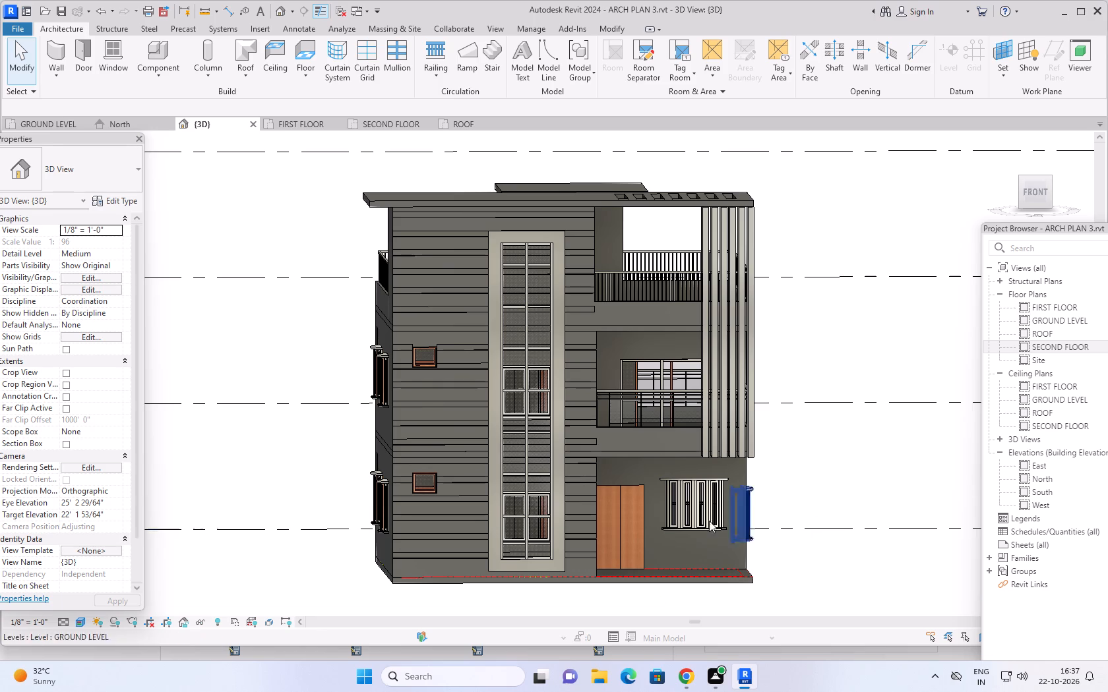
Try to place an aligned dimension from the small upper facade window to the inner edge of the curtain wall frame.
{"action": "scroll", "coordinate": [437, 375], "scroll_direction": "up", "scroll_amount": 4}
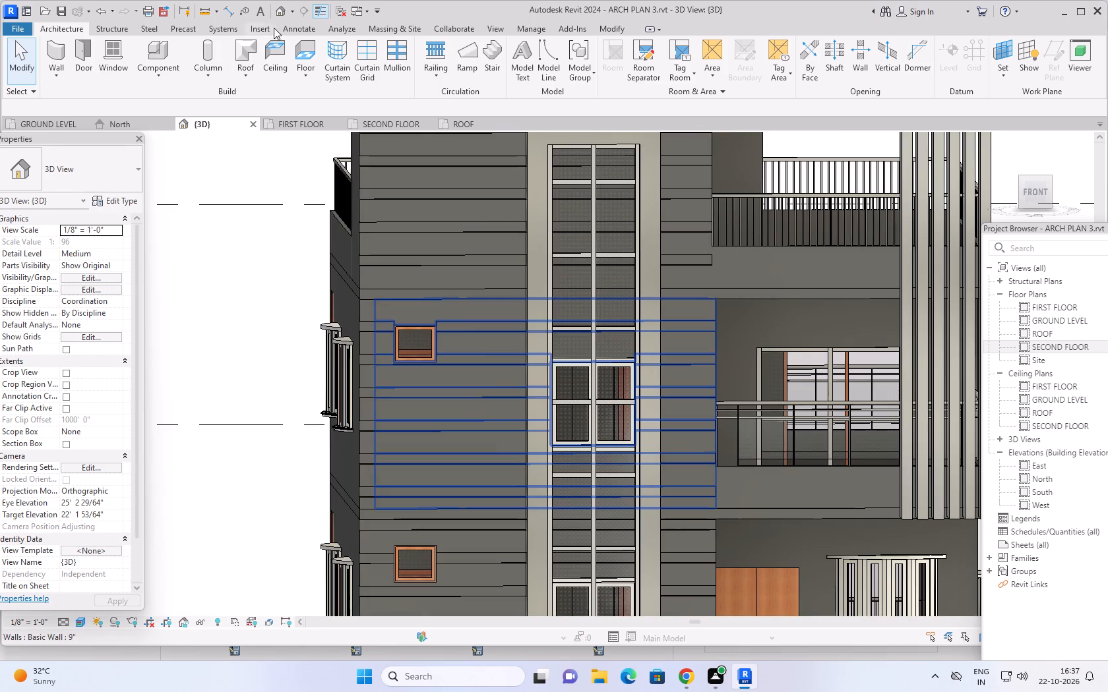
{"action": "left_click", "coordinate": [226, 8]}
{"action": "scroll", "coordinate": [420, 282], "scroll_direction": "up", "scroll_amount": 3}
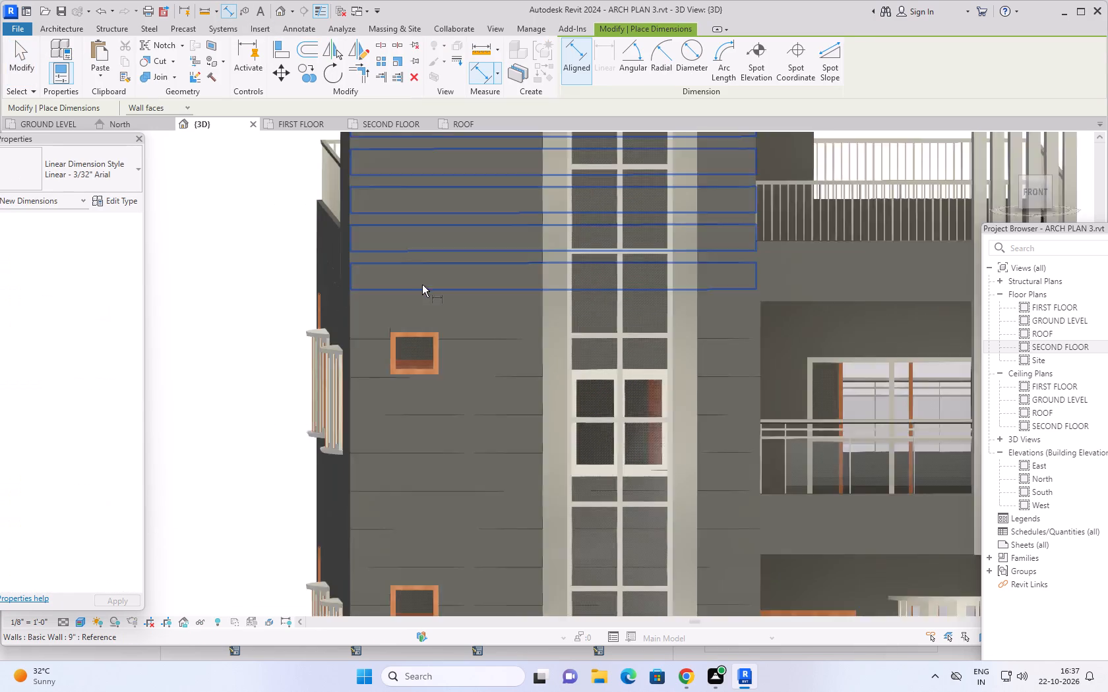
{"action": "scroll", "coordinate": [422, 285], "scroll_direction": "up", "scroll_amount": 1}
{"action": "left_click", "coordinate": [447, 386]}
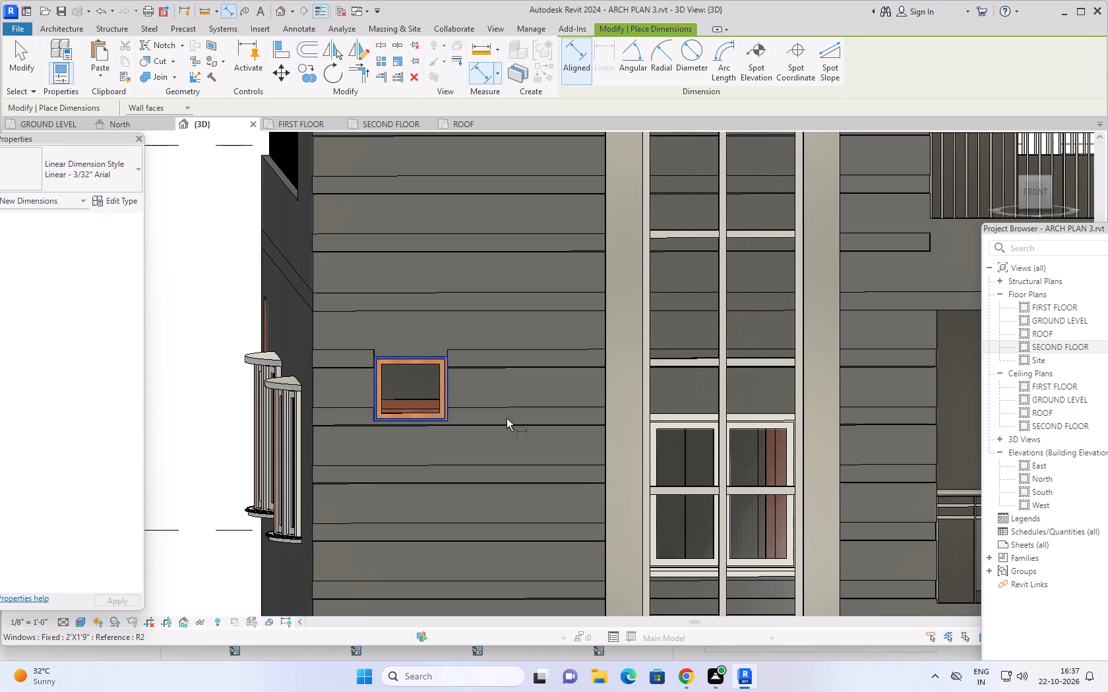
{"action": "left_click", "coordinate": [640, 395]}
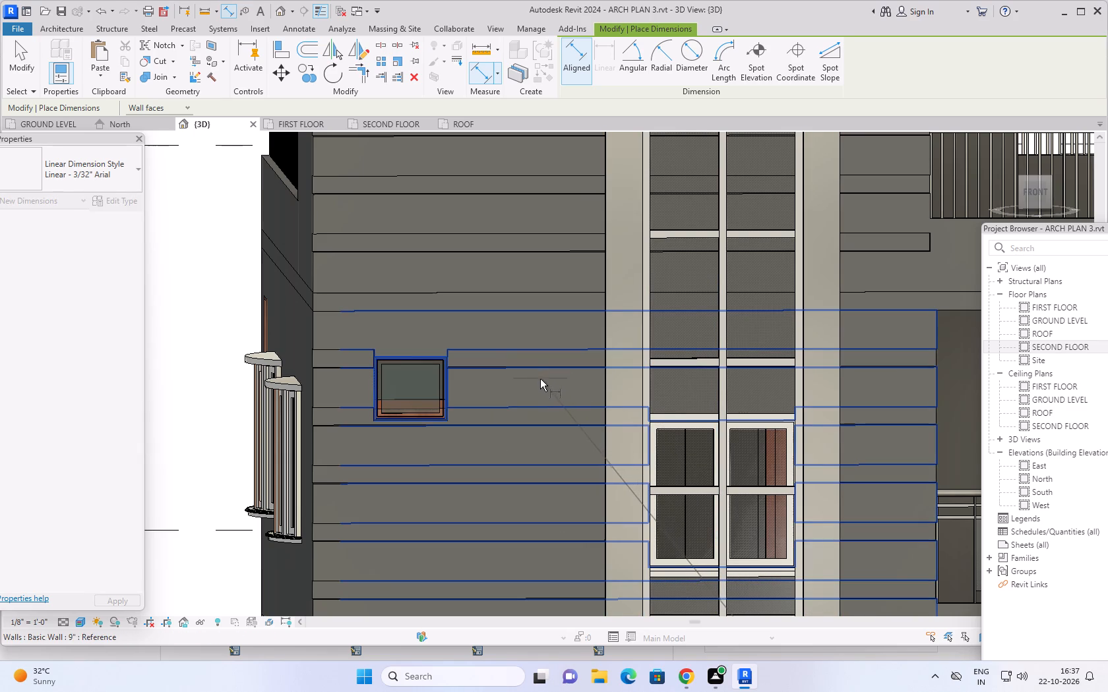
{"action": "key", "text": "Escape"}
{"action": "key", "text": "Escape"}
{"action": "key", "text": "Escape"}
Examine the front facade and the windows behind the curtain wall in 3D, both close up and as a whole.
{"action": "scroll", "coordinate": [564, 390], "scroll_direction": "down", "scroll_amount": 5}
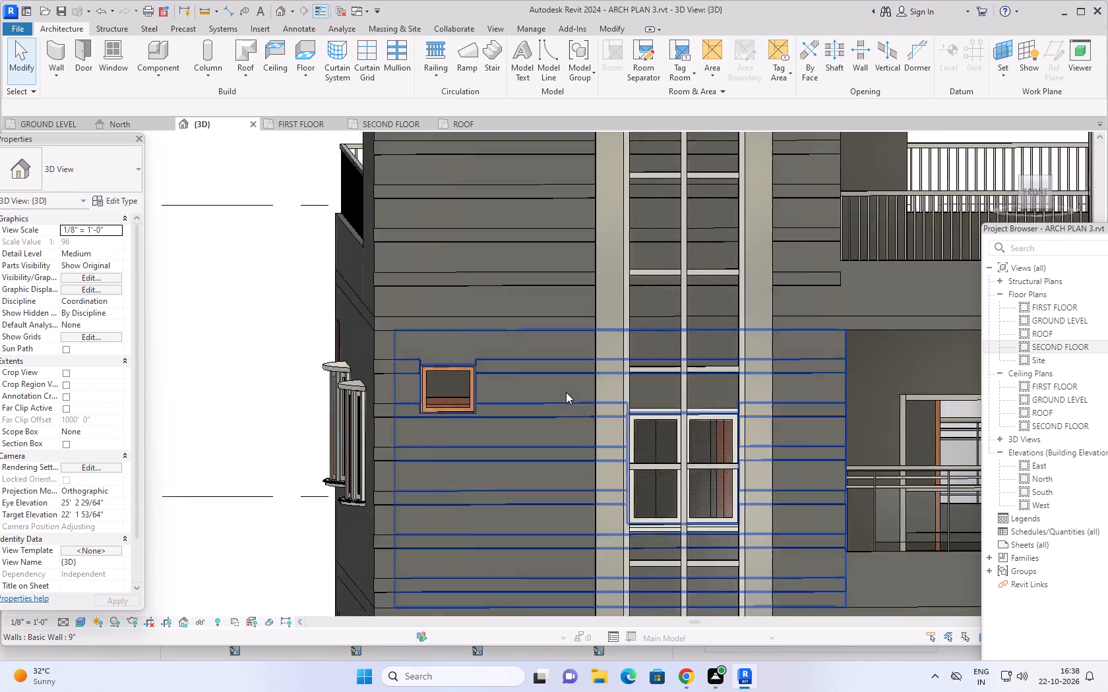
{"action": "scroll", "coordinate": [567, 393], "scroll_direction": "down", "scroll_amount": 6}
{"action": "middle_click_drag", "start_coordinate": [859, 370], "coordinate": [785, 356]}
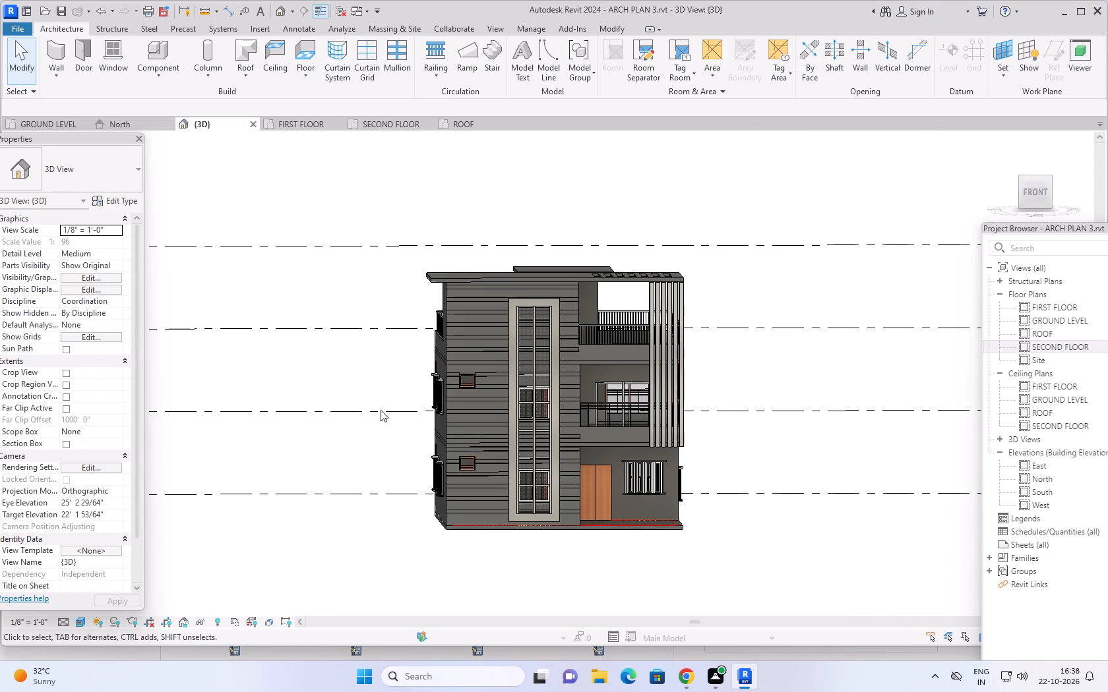
{"action": "scroll", "coordinate": [388, 409], "scroll_direction": "up", "scroll_amount": 4}
{"action": "scroll", "coordinate": [555, 366], "scroll_direction": "up", "scroll_amount": 4}
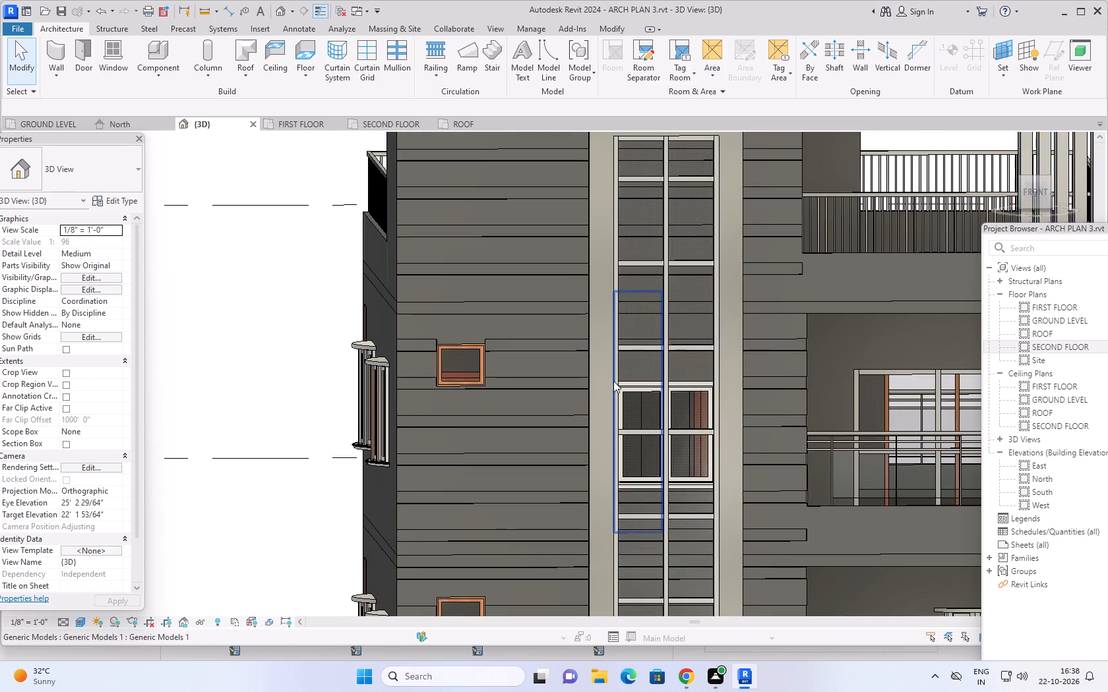
{"action": "scroll", "coordinate": [617, 386], "scroll_direction": "down", "scroll_amount": 4}
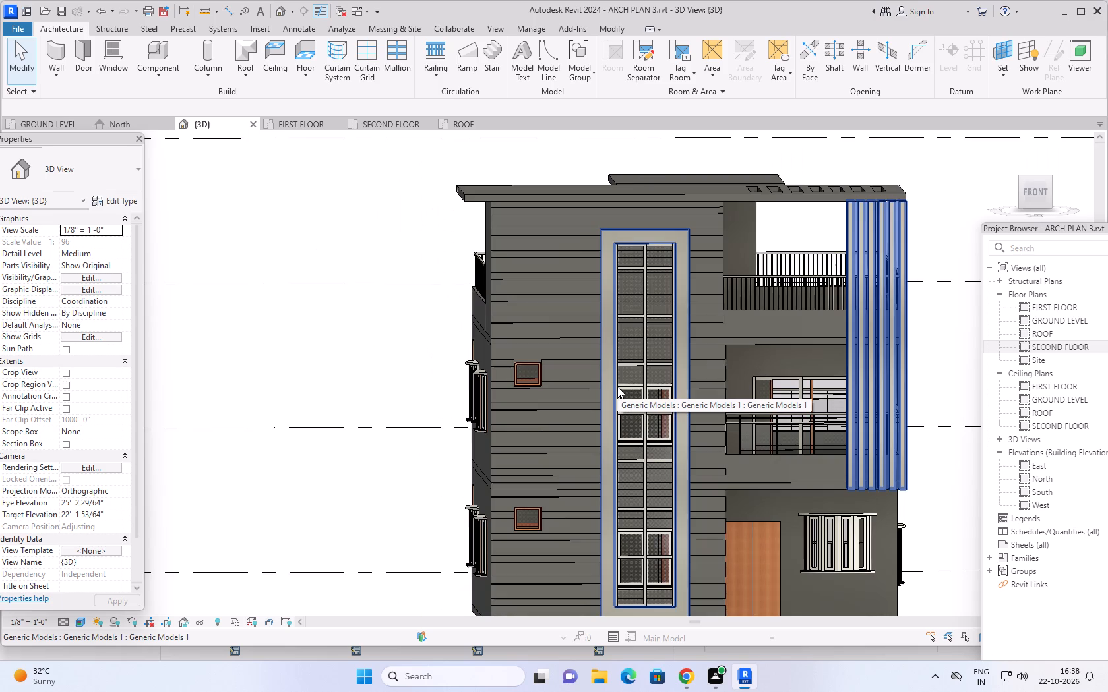
{"action": "scroll", "coordinate": [912, 368], "scroll_direction": "down", "scroll_amount": 1}
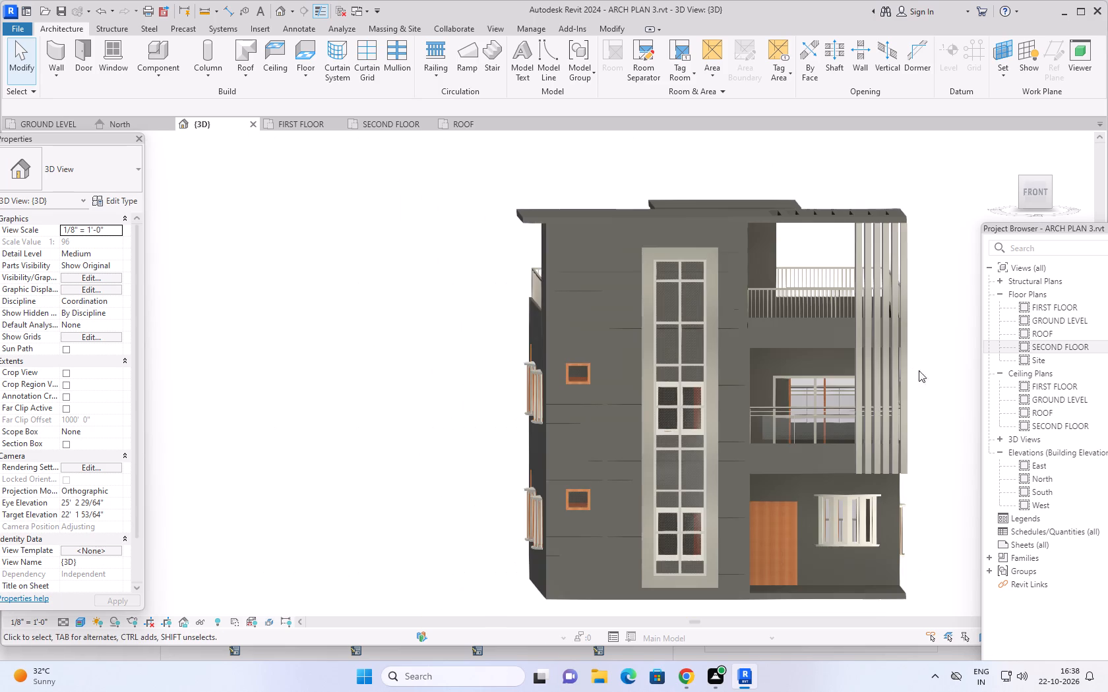
{"action": "middle_click_drag", "start_coordinate": [937, 372], "coordinate": [720, 362]}
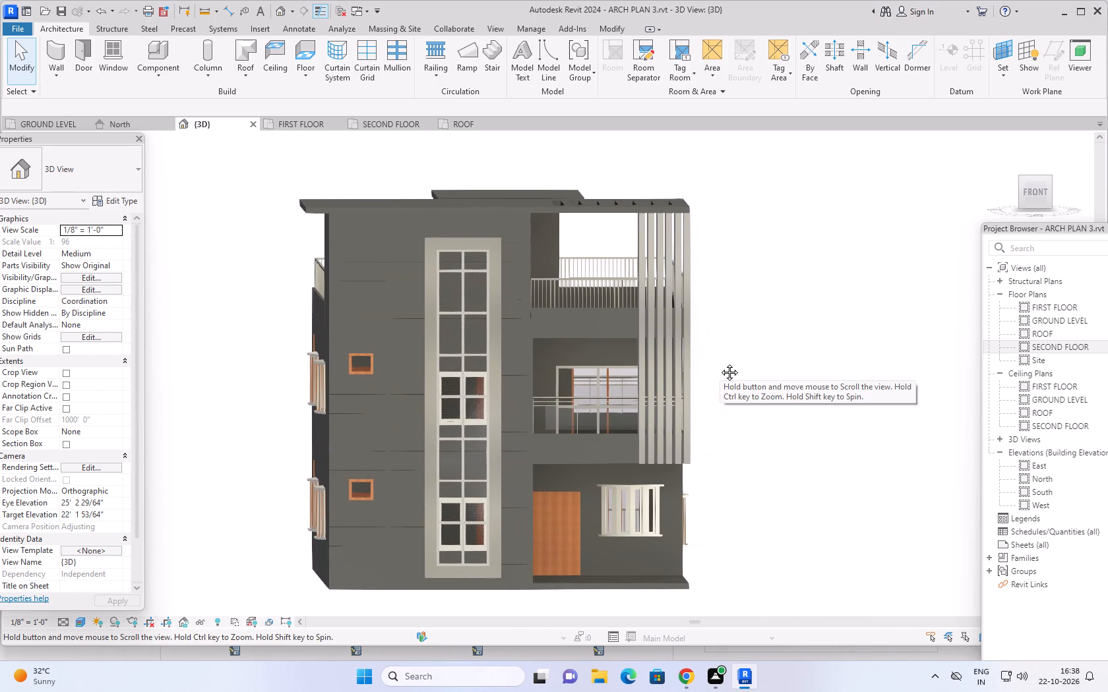
{"action": "middle_click_drag", "start_coordinate": [720, 362], "coordinate": [718, 362]}
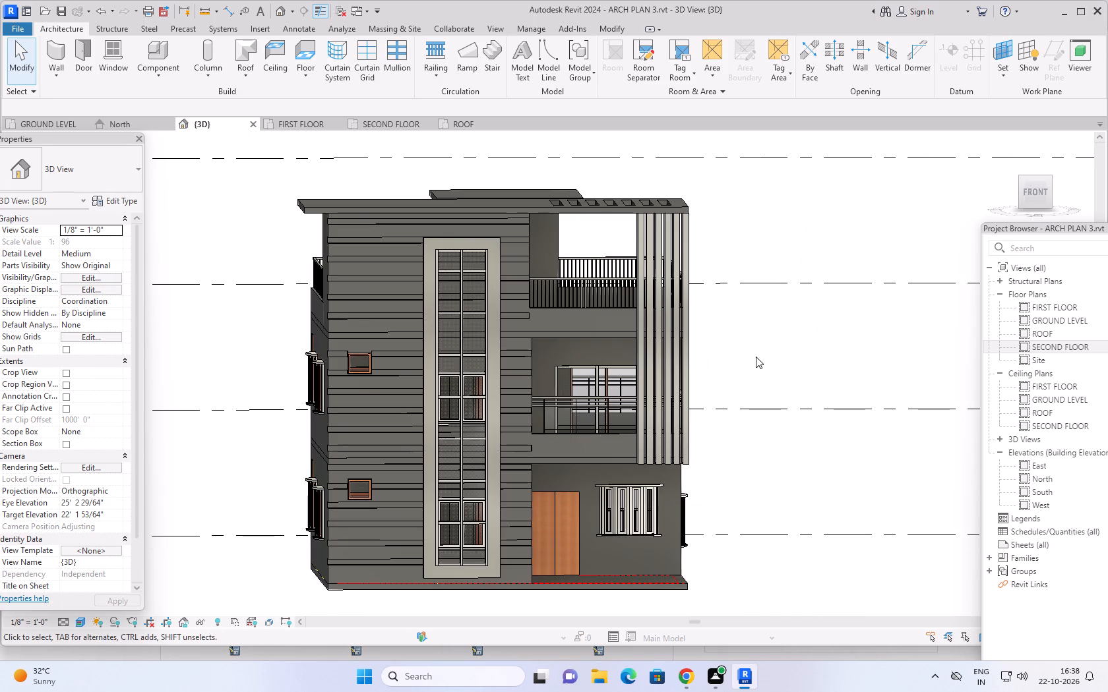
Examine the house in 3D from its front, side and rear faces, including how the curtain wall frame projects from the facade.
{"action": "middle_click_drag", "start_coordinate": [780, 379], "coordinate": [696, 350]}
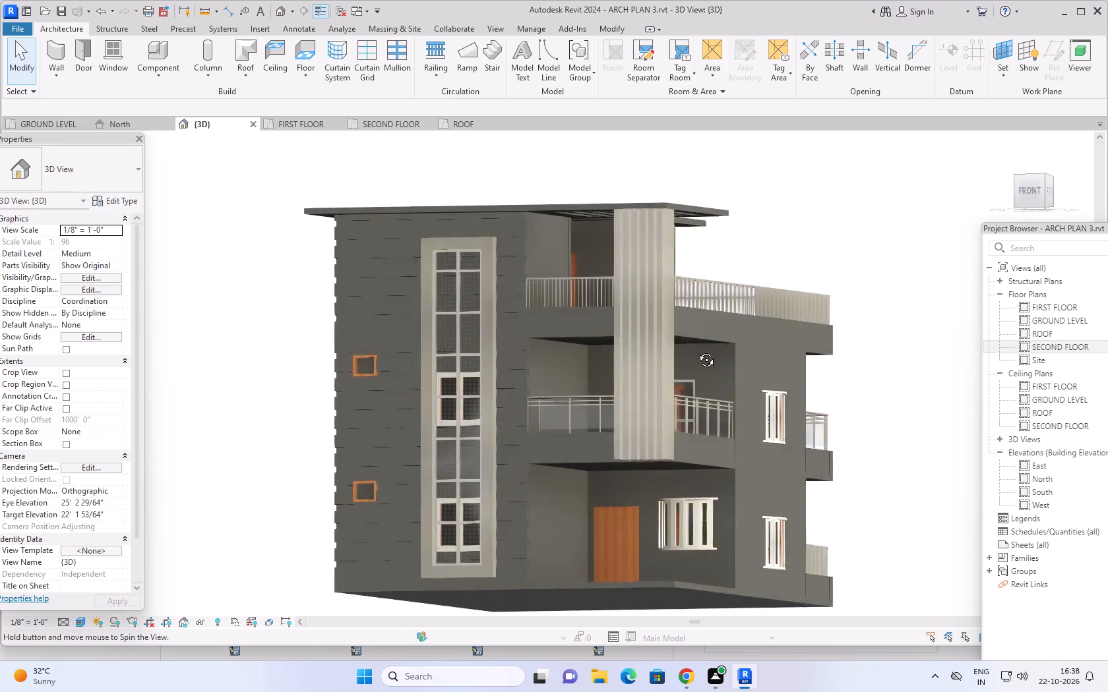
{"action": "middle_click_drag", "start_coordinate": [696, 350], "coordinate": [551, 446]}
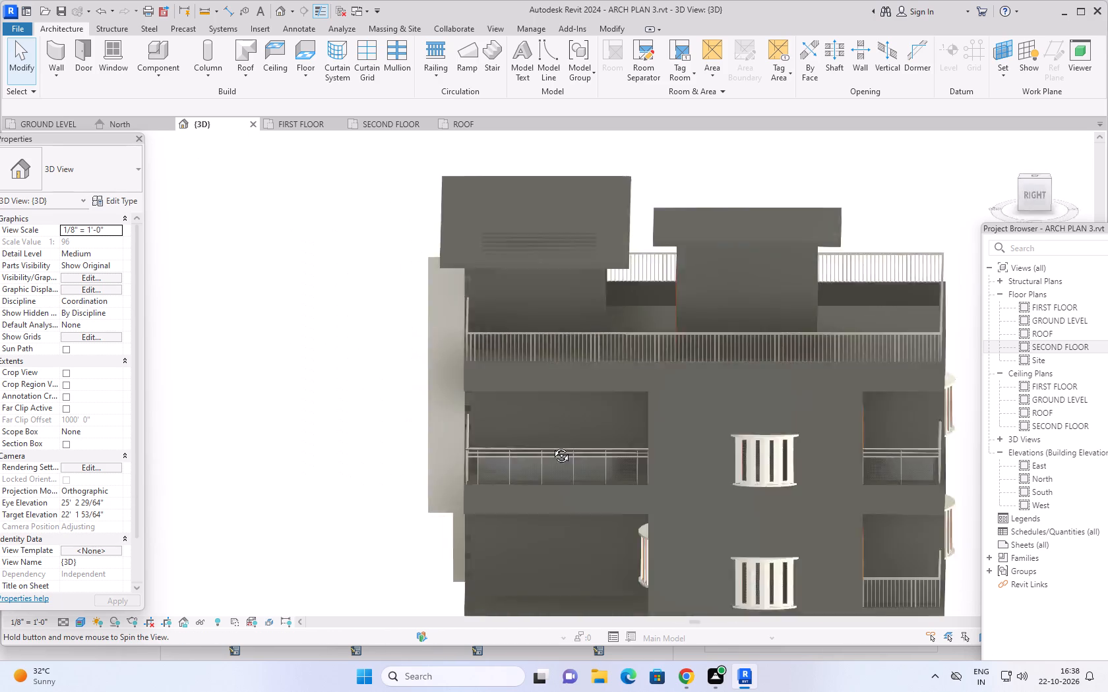
{"action": "middle_click_drag", "start_coordinate": [551, 446], "coordinate": [839, 403]}
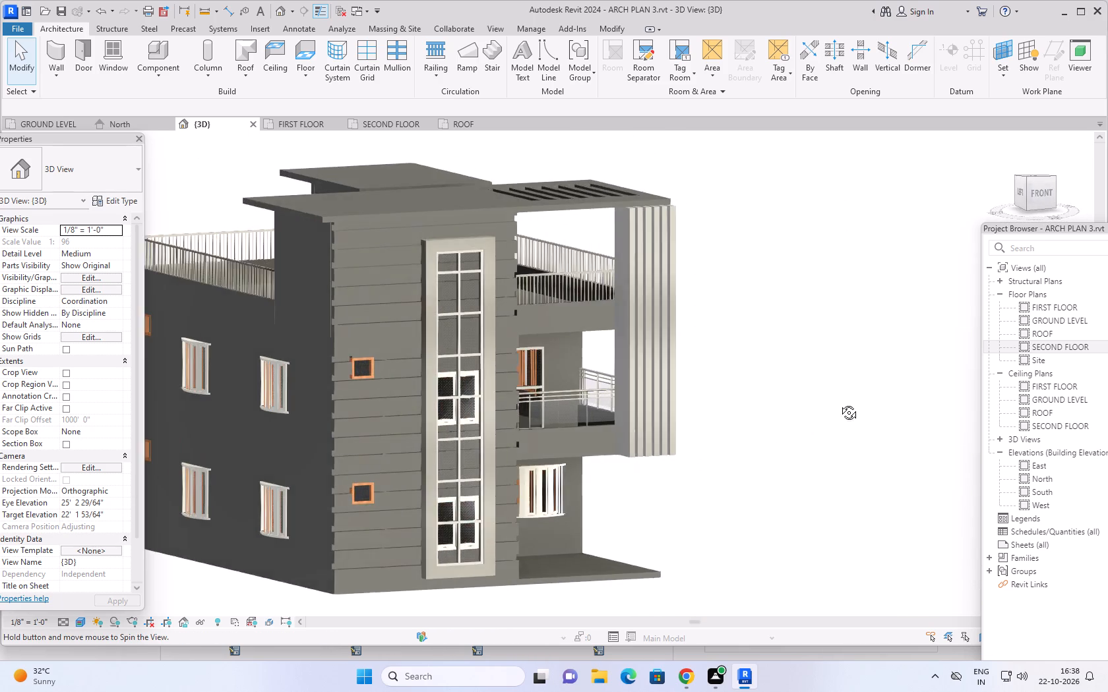
{"action": "middle_click_drag", "start_coordinate": [839, 403], "coordinate": [793, 407]}
{"action": "middle_click_drag", "start_coordinate": [714, 481], "coordinate": [770, 442]}
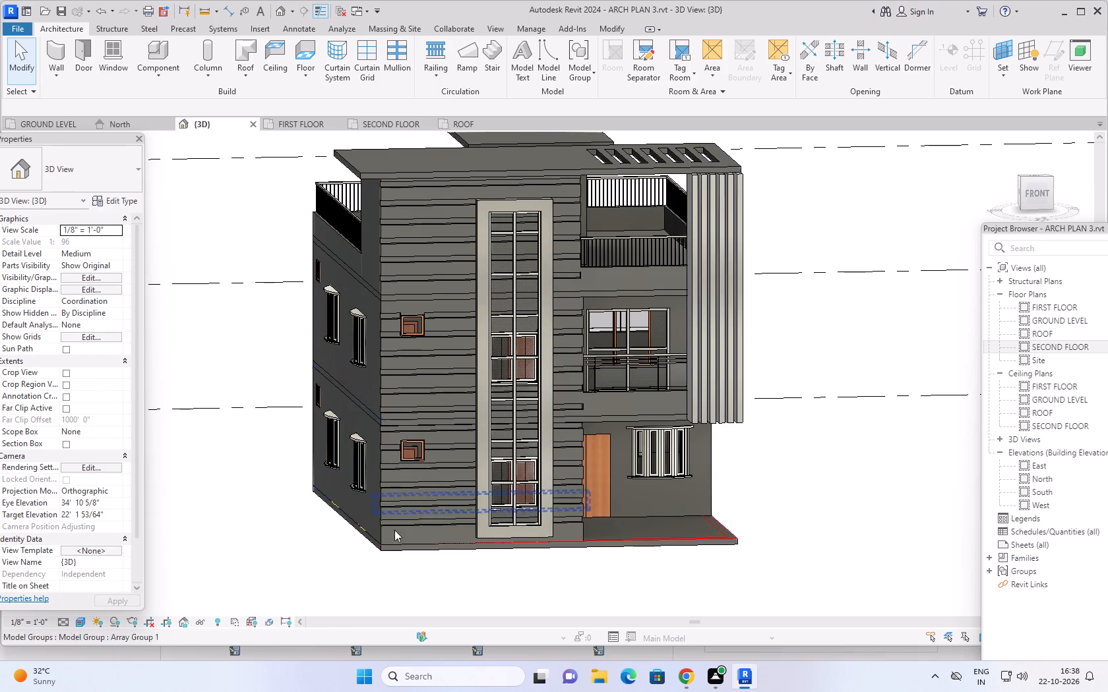
{"action": "middle_click_drag", "start_coordinate": [297, 520], "coordinate": [513, 541]}
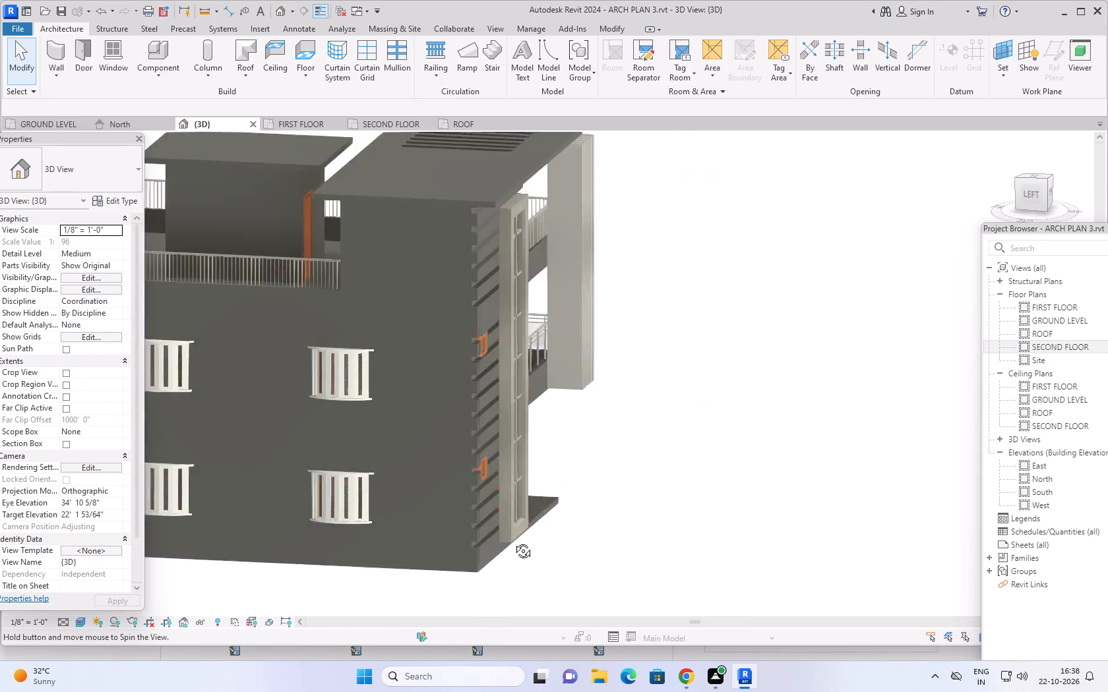
{"action": "middle_click_drag", "start_coordinate": [513, 541], "coordinate": [797, 478]}
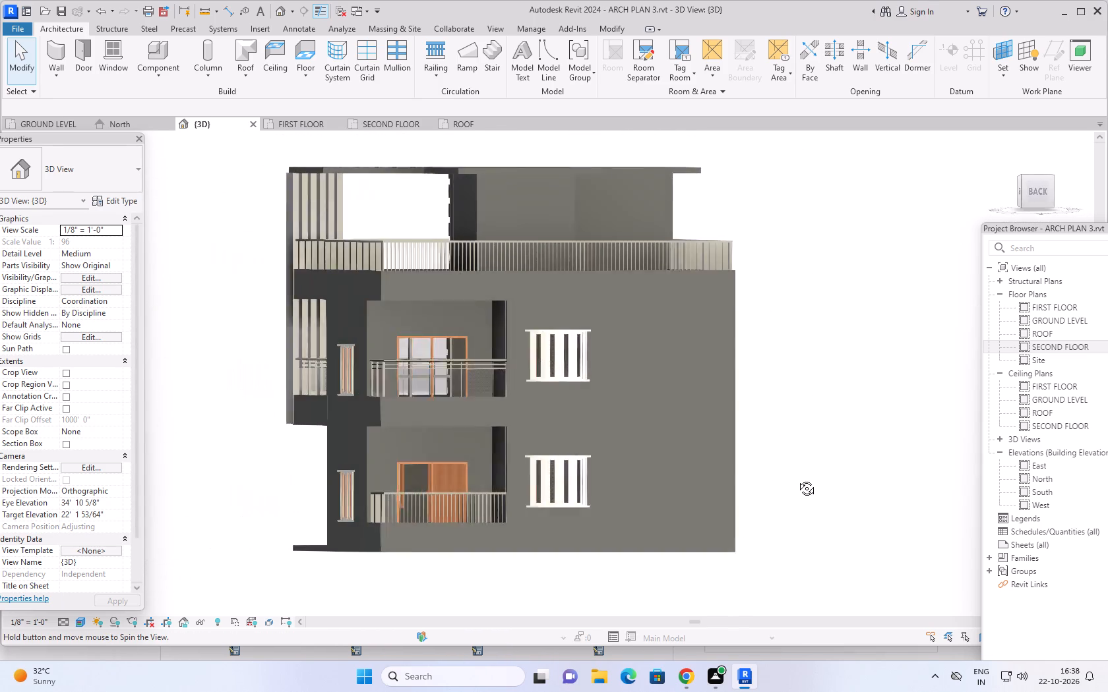
{"action": "middle_click_drag", "start_coordinate": [797, 478], "coordinate": [460, 532]}
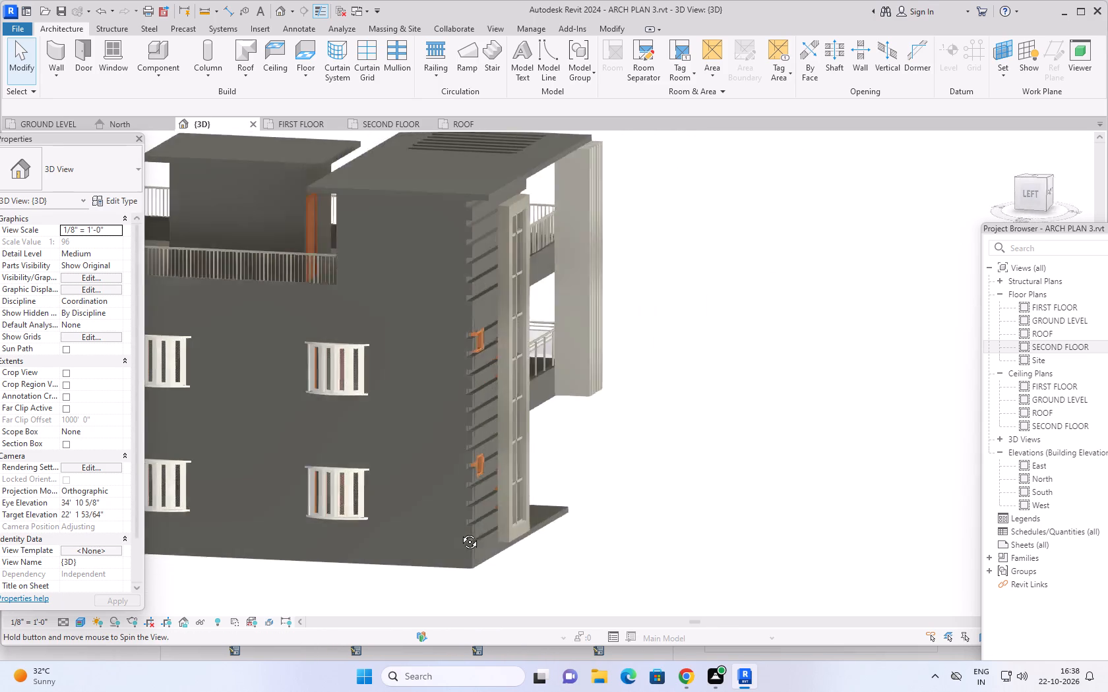
{"action": "middle_click_drag", "start_coordinate": [460, 532], "coordinate": [776, 513]}
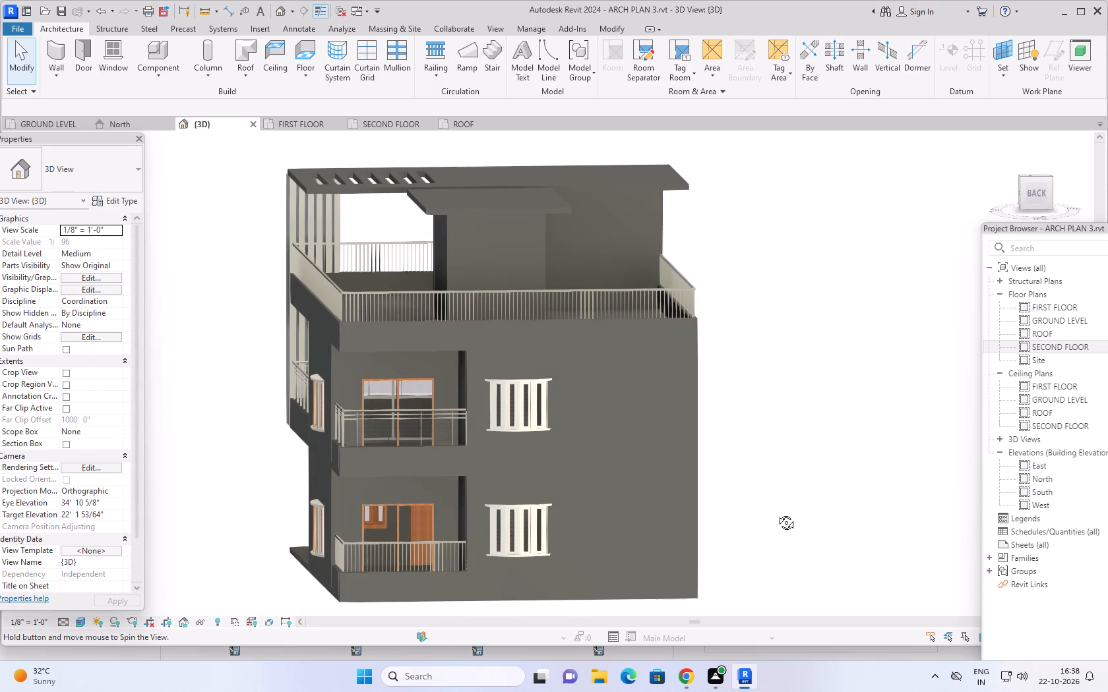
{"action": "middle_click_drag", "start_coordinate": [776, 513], "coordinate": [482, 540]}
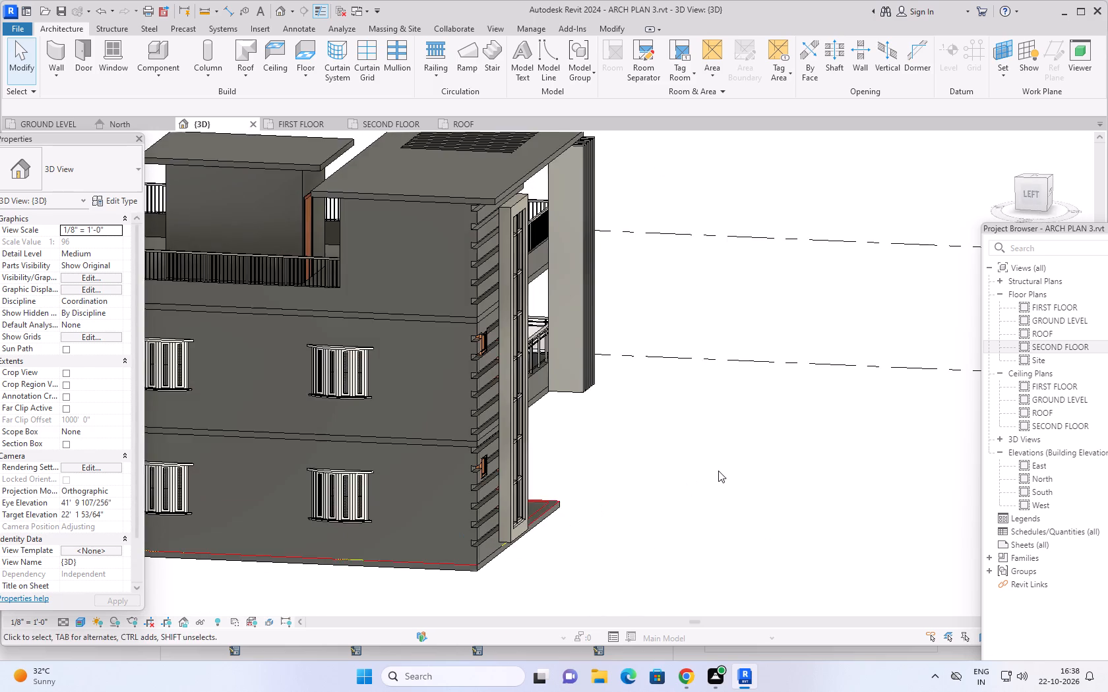
{"action": "middle_click_drag", "start_coordinate": [719, 475], "coordinate": [513, 491]}
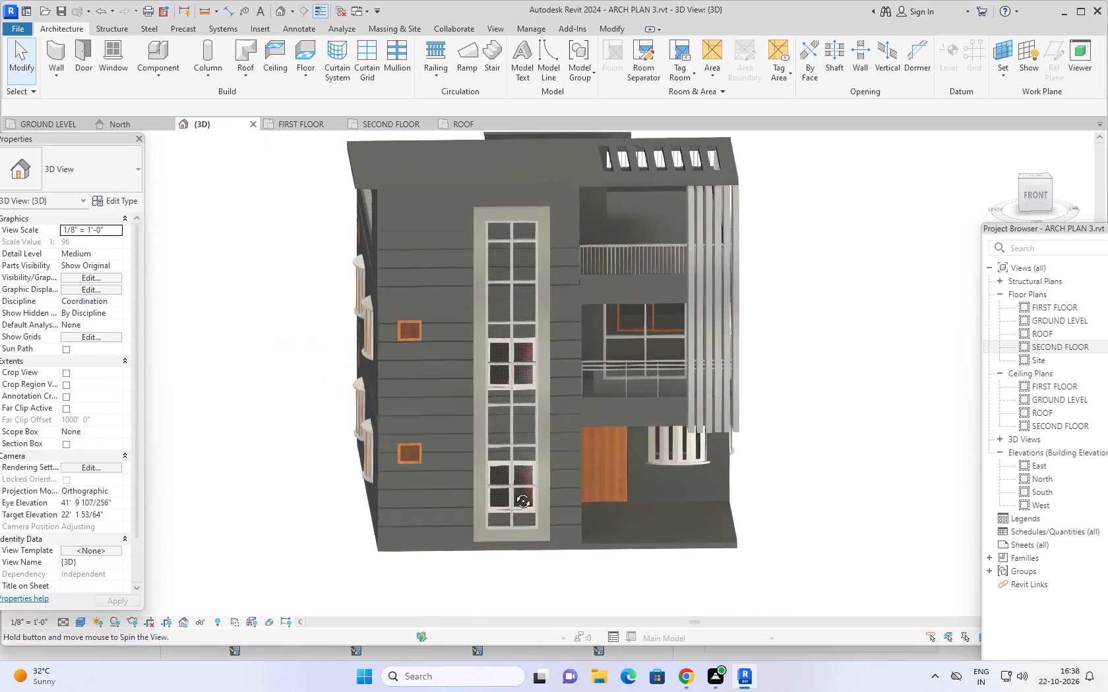
{"action": "middle_click_drag", "start_coordinate": [513, 491], "coordinate": [494, 515]}
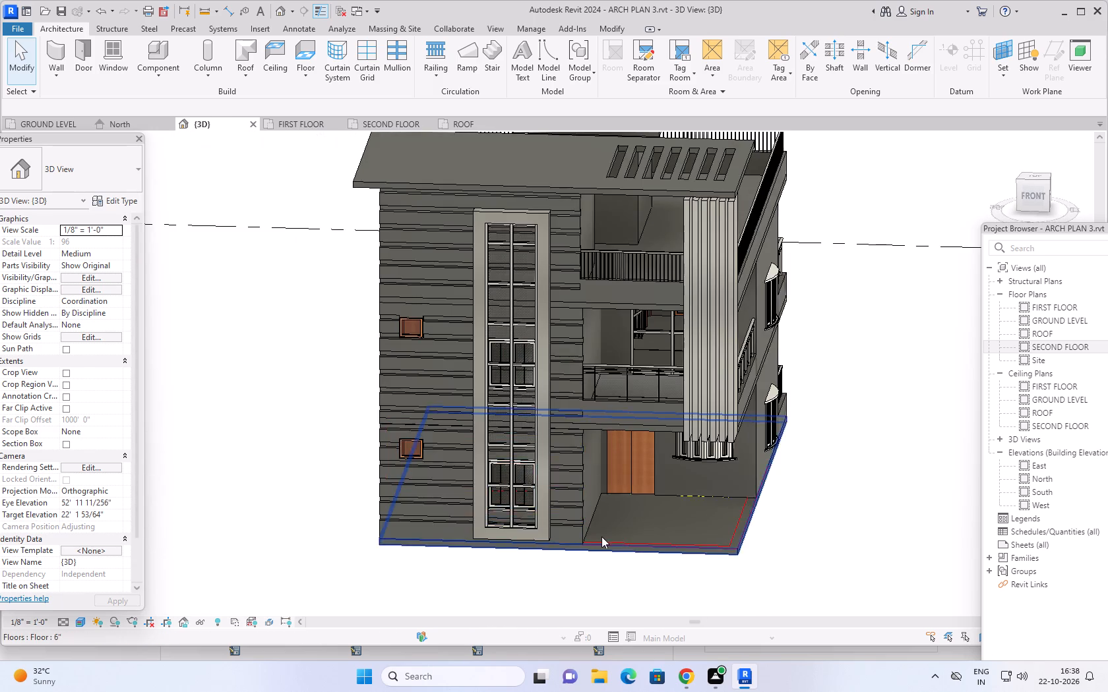
Examine the whole house in 3D from the front corner, comparing the curtain wall frame with the vertical fins beside the balconies.
{"action": "scroll", "coordinate": [607, 538], "scroll_direction": "down", "scroll_amount": 2}
{"action": "scroll", "coordinate": [697, 536], "scroll_direction": "down", "scroll_amount": 3}
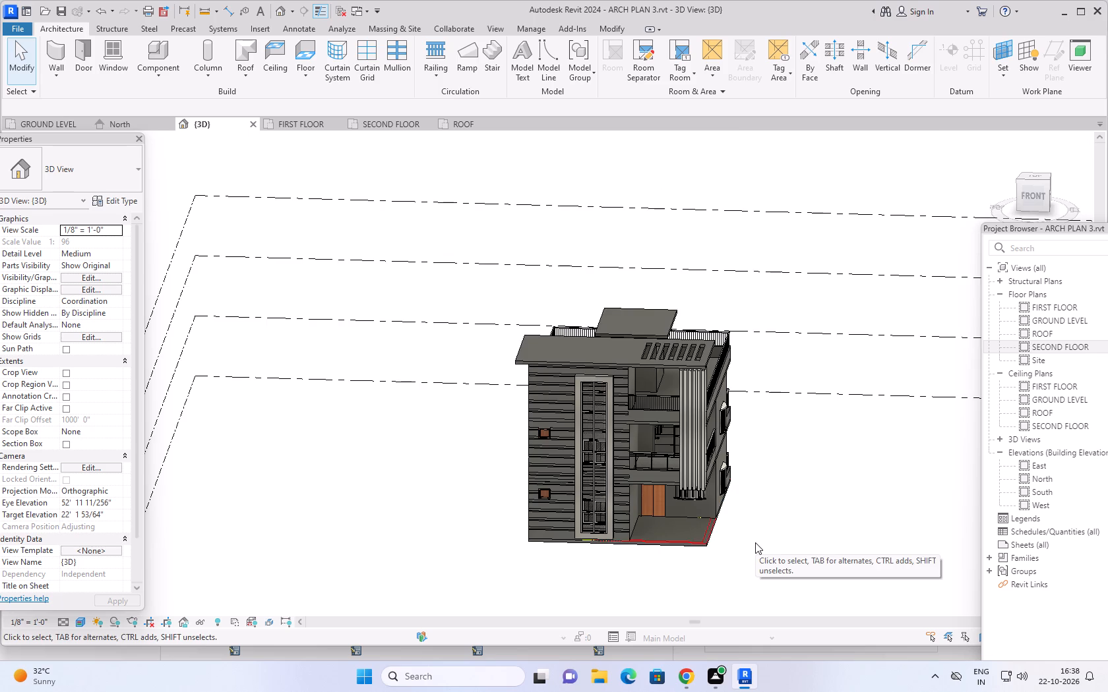
{"action": "scroll", "coordinate": [762, 541], "scroll_direction": "down", "scroll_amount": 2}
{"action": "middle_click_drag", "start_coordinate": [794, 494], "coordinate": [634, 467]}
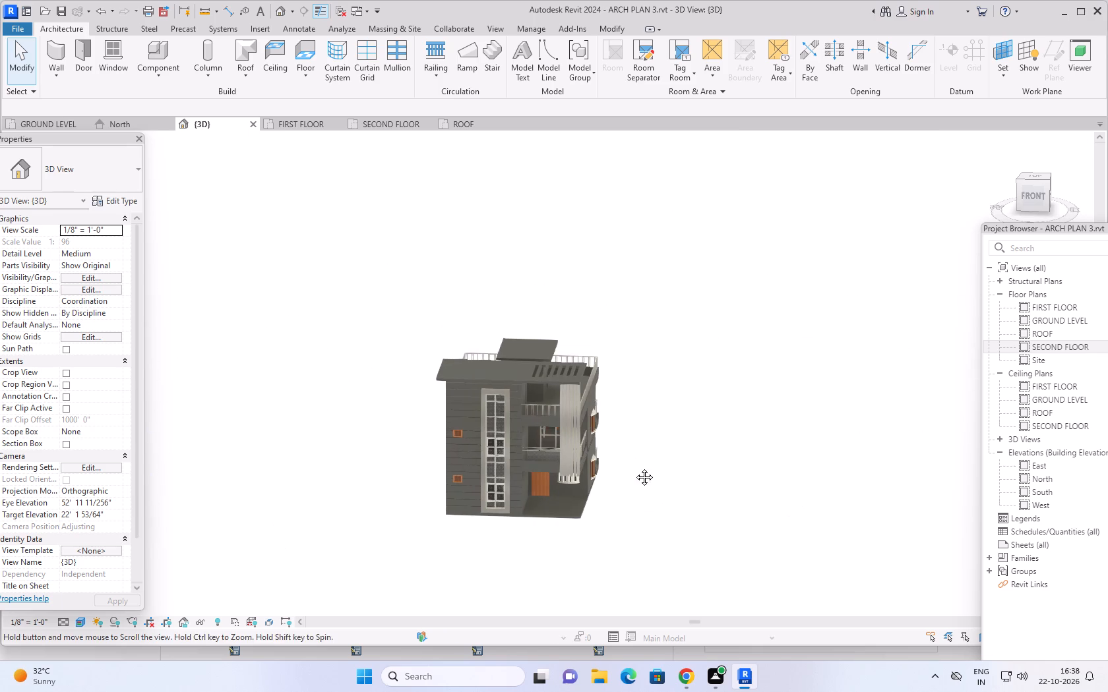
{"action": "middle_click_drag", "start_coordinate": [634, 467], "coordinate": [614, 465]}
{"action": "middle_click_drag", "start_coordinate": [633, 452], "coordinate": [592, 461]}
{"action": "middle_click_drag", "start_coordinate": [597, 469], "coordinate": [612, 484], "text": "shift"}
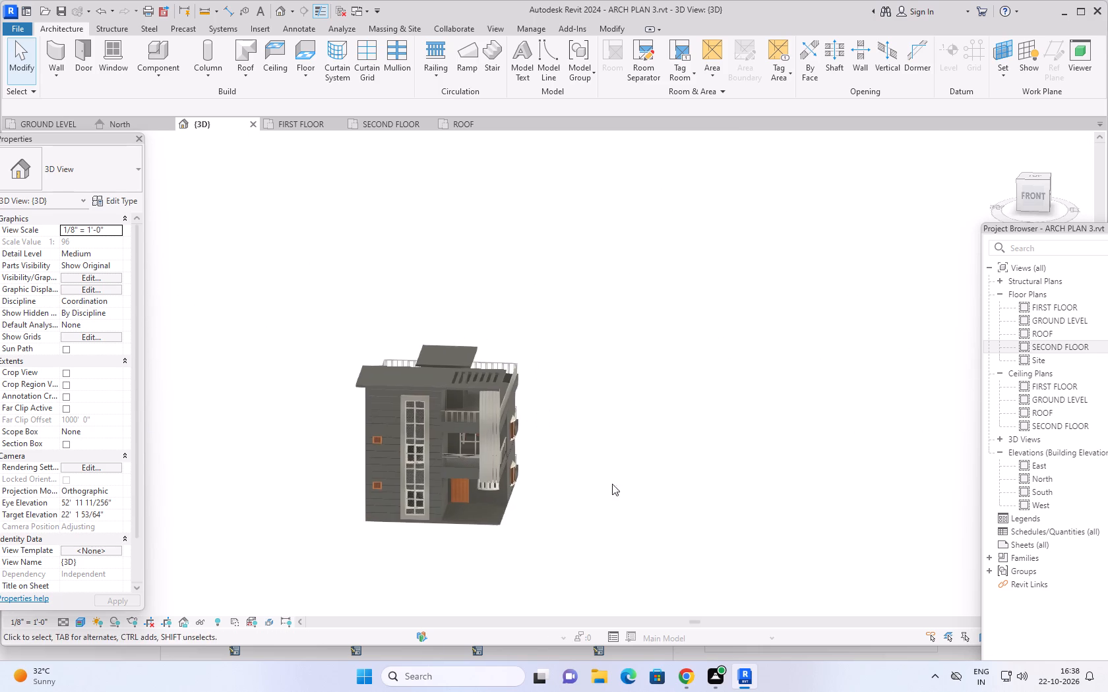
{"action": "middle_click_drag", "start_coordinate": [612, 484], "coordinate": [658, 427], "text": "shift"}
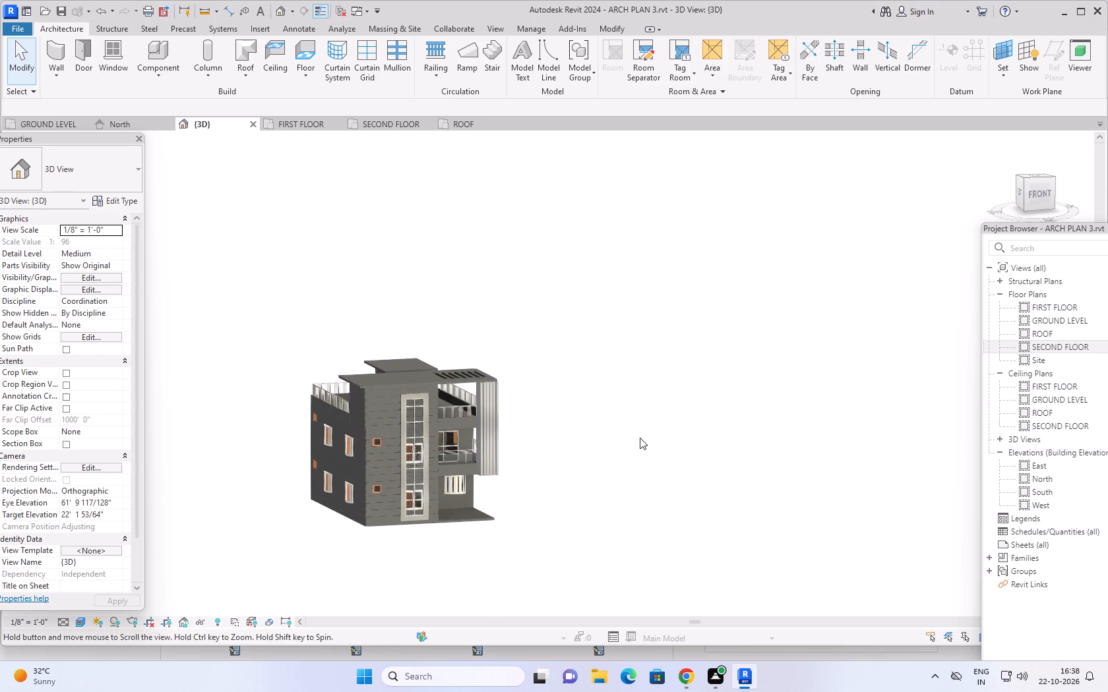
{"action": "middle_click_drag", "start_coordinate": [574, 453], "coordinate": [717, 472]}
{"action": "scroll", "coordinate": [614, 497], "scroll_direction": "up", "scroll_amount": 3}
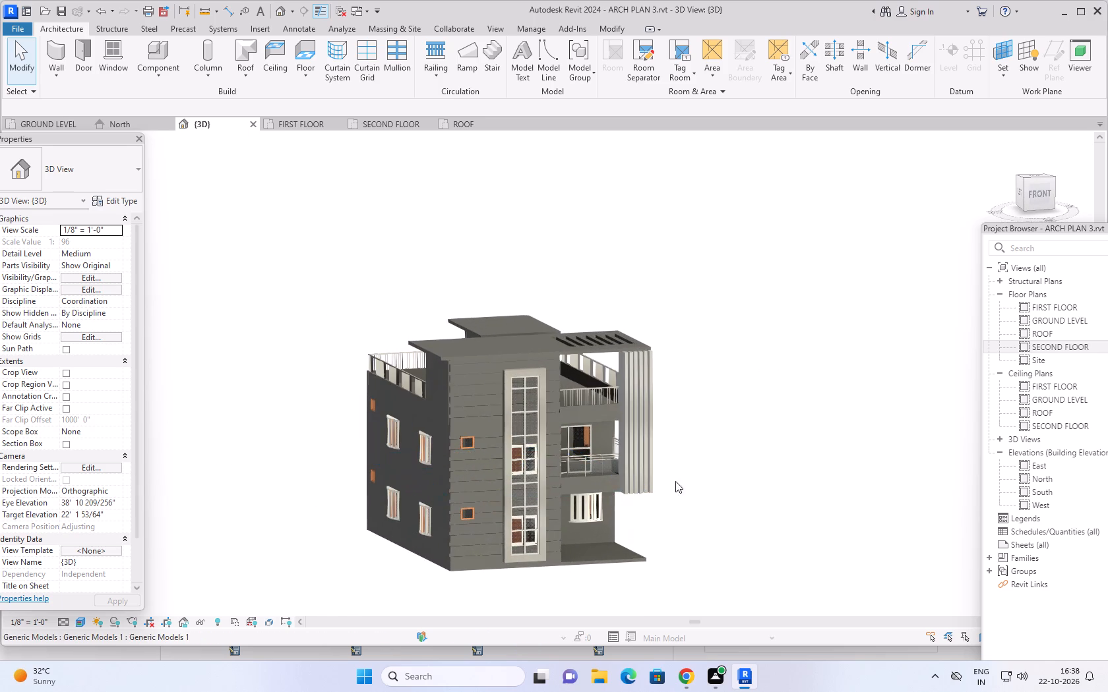
{"action": "middle_click_drag", "start_coordinate": [733, 508], "coordinate": [709, 461]}
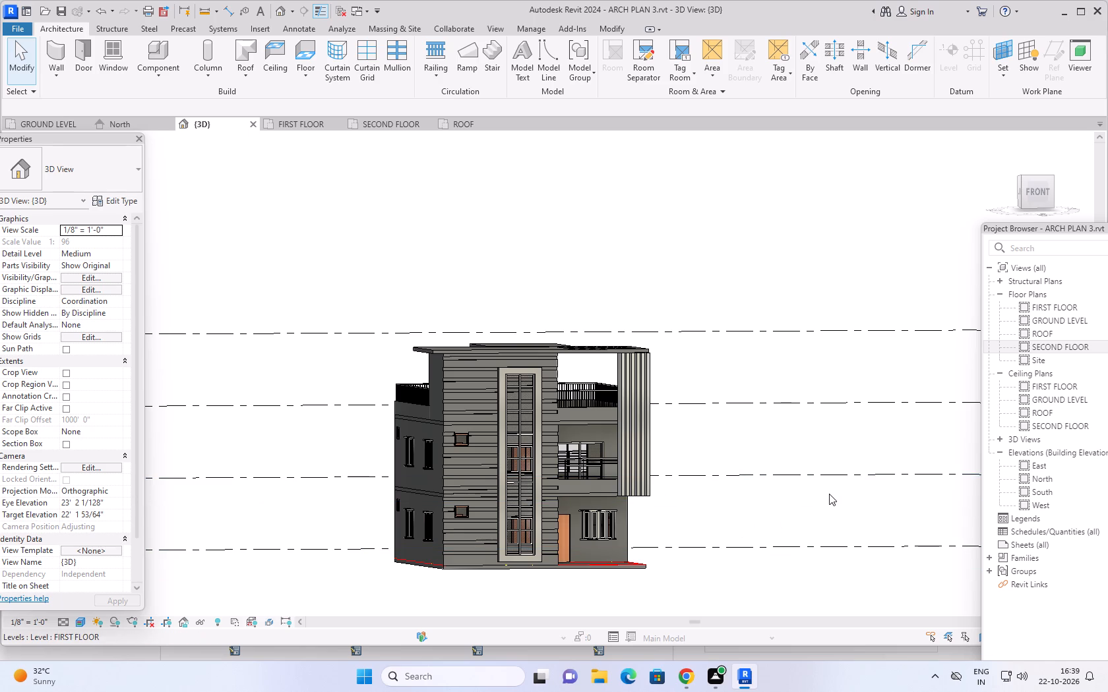
{"action": "middle_click_drag", "start_coordinate": [784, 519], "coordinate": [736, 497]}
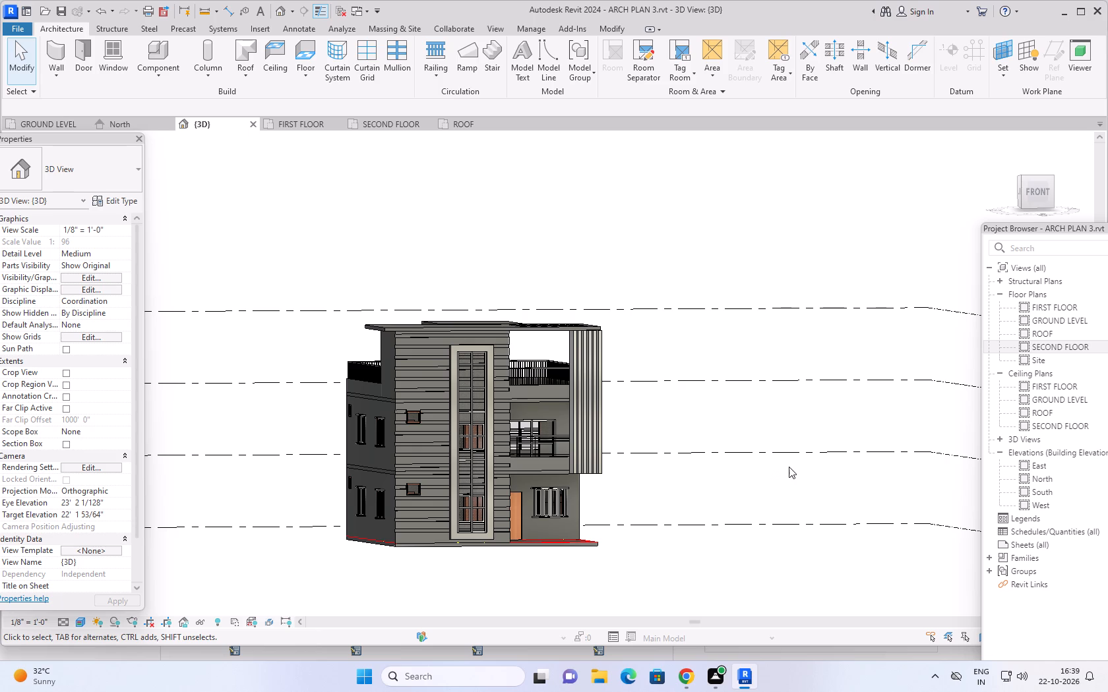
{"action": "middle_click_drag", "start_coordinate": [756, 488], "coordinate": [794, 444]}
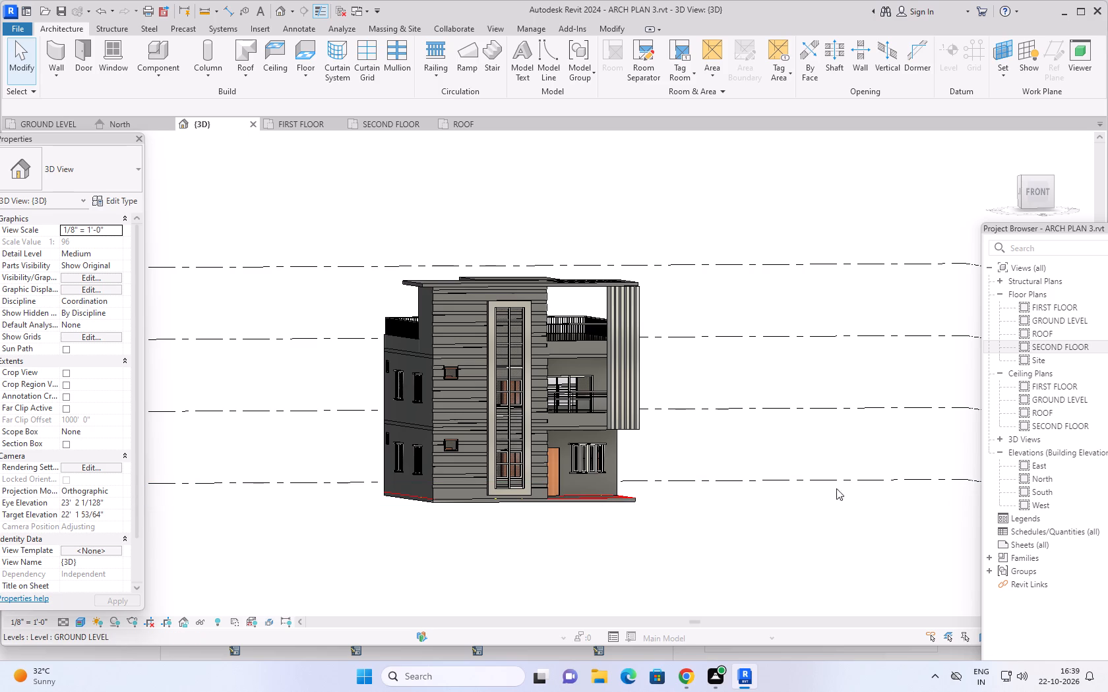
{"action": "middle_click_drag", "start_coordinate": [689, 531], "coordinate": [814, 534]}
{"action": "middle_click_drag", "start_coordinate": [790, 550], "coordinate": [760, 559]}
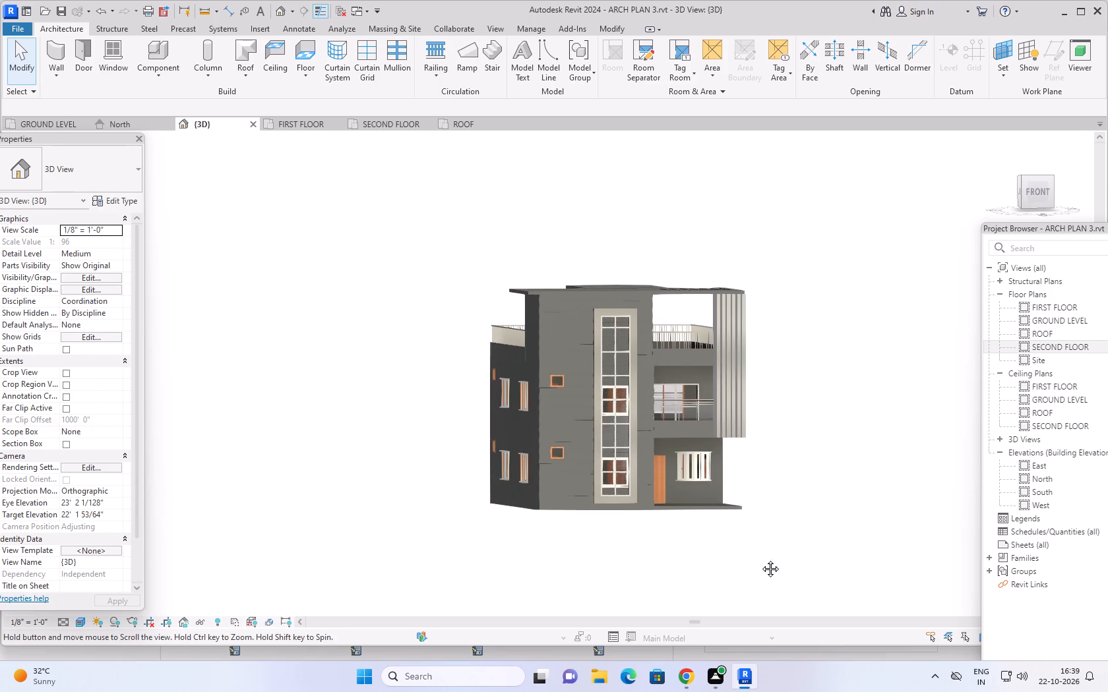
{"action": "middle_click_drag", "start_coordinate": [760, 559], "coordinate": [740, 561]}
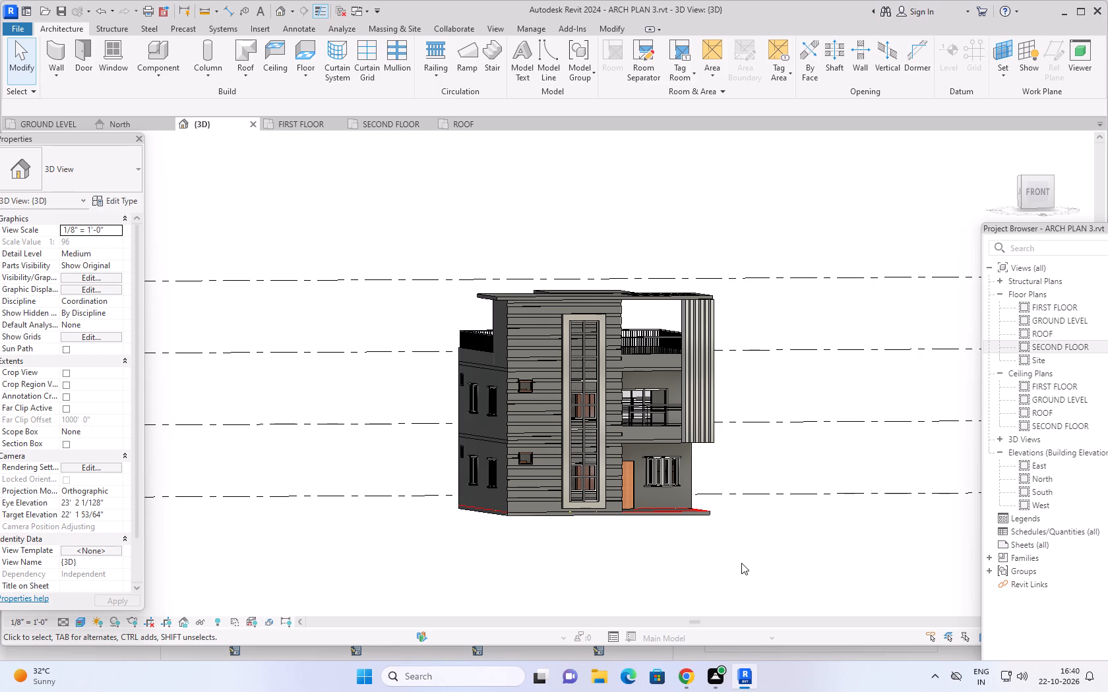
{"action": "scroll", "coordinate": [640, 538], "scroll_direction": "up", "scroll_amount": 3}
{"action": "middle_click_drag", "start_coordinate": [583, 523], "coordinate": [636, 577]}
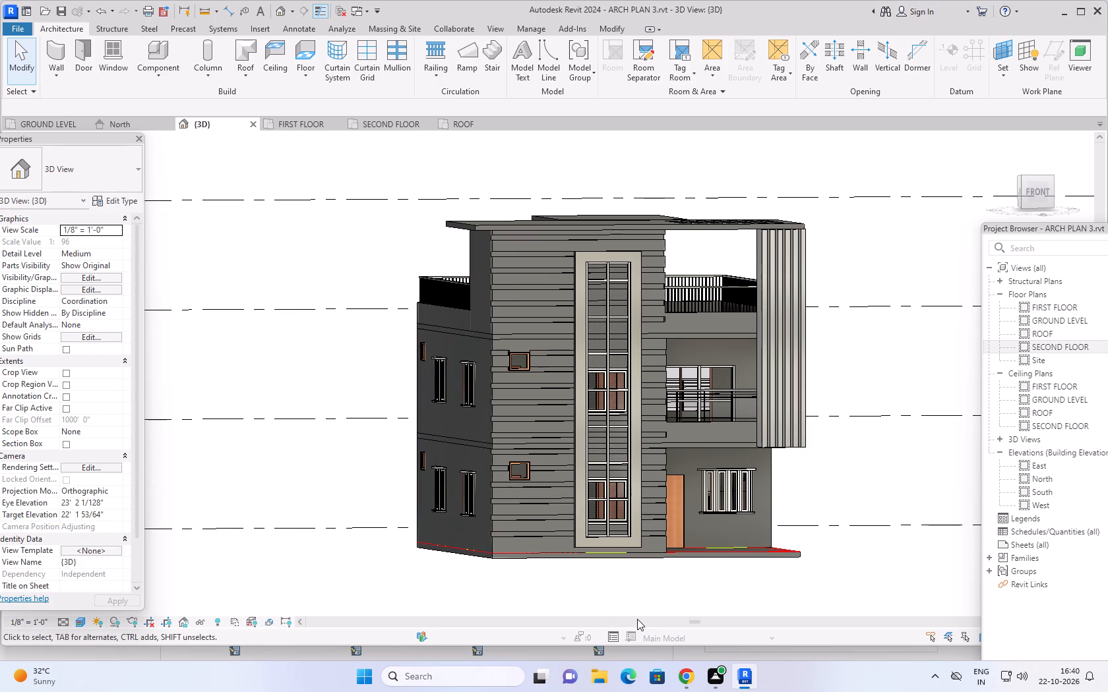
{"action": "scroll", "coordinate": [637, 619], "scroll_direction": "up", "scroll_amount": 1}
{"action": "middle_click_drag", "start_coordinate": [666, 589], "coordinate": [585, 586]}
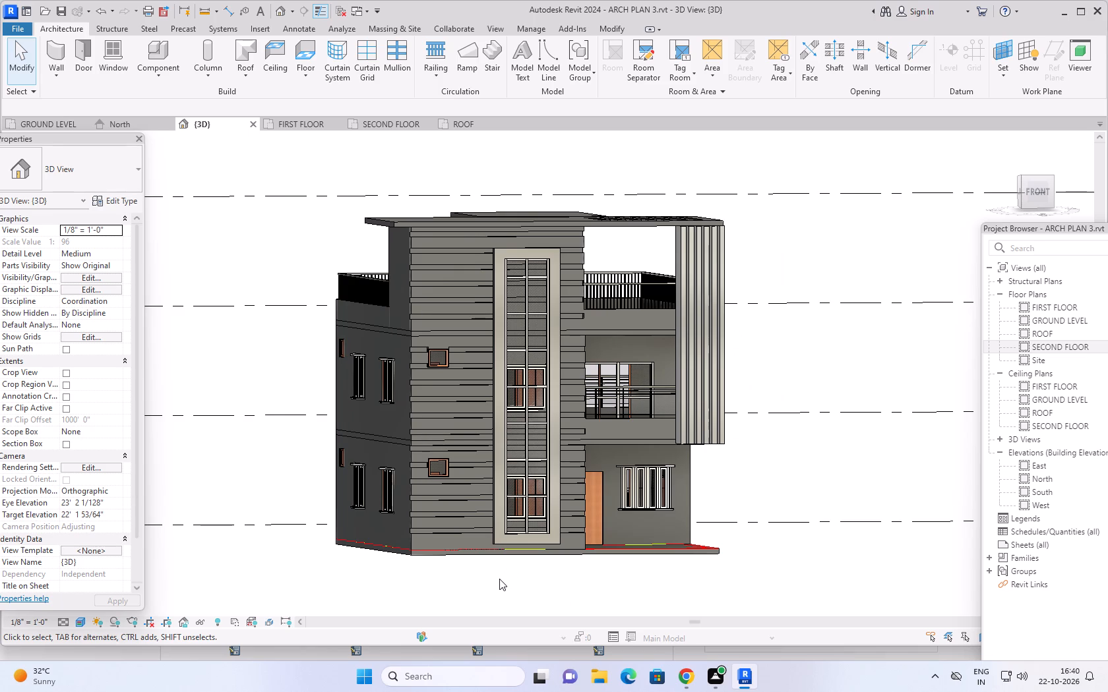
{"action": "middle_click_drag", "start_coordinate": [512, 585], "coordinate": [532, 583]}
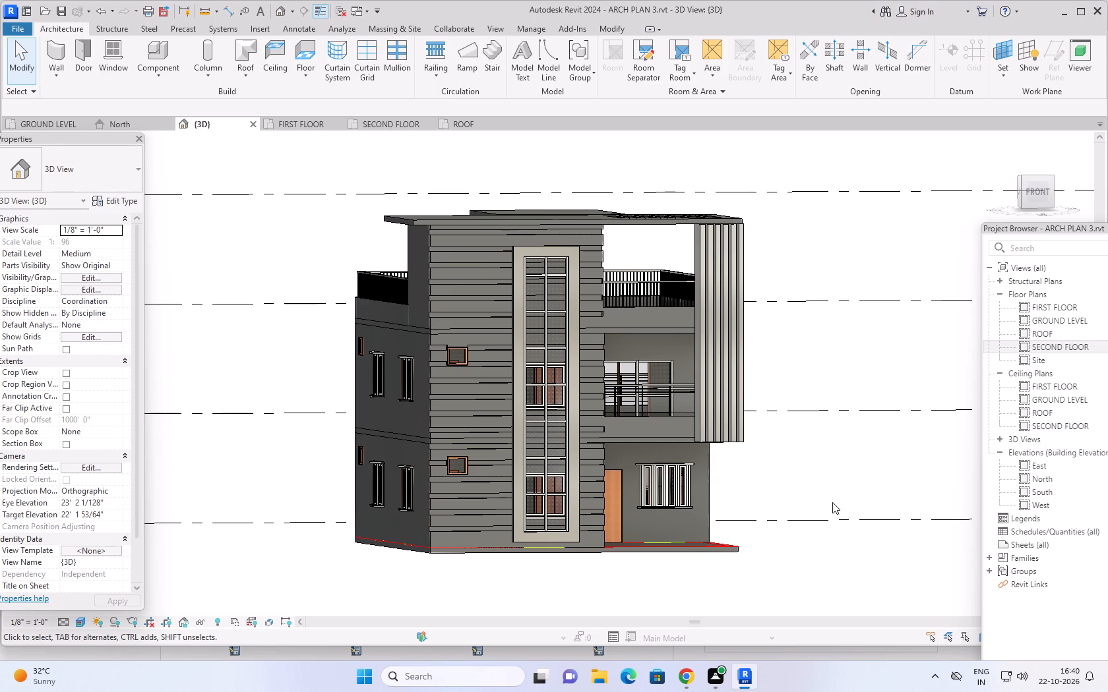
{"action": "middle_click_drag", "start_coordinate": [783, 533], "coordinate": [736, 536]}
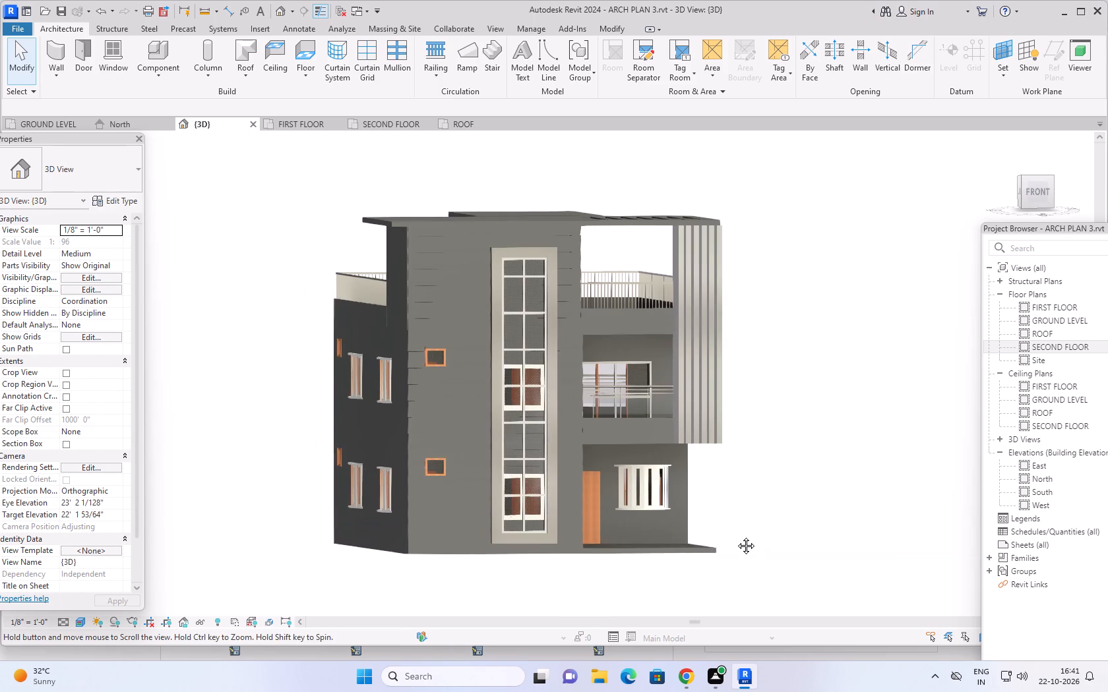
{"action": "middle_click_drag", "start_coordinate": [736, 536], "coordinate": [687, 540]}
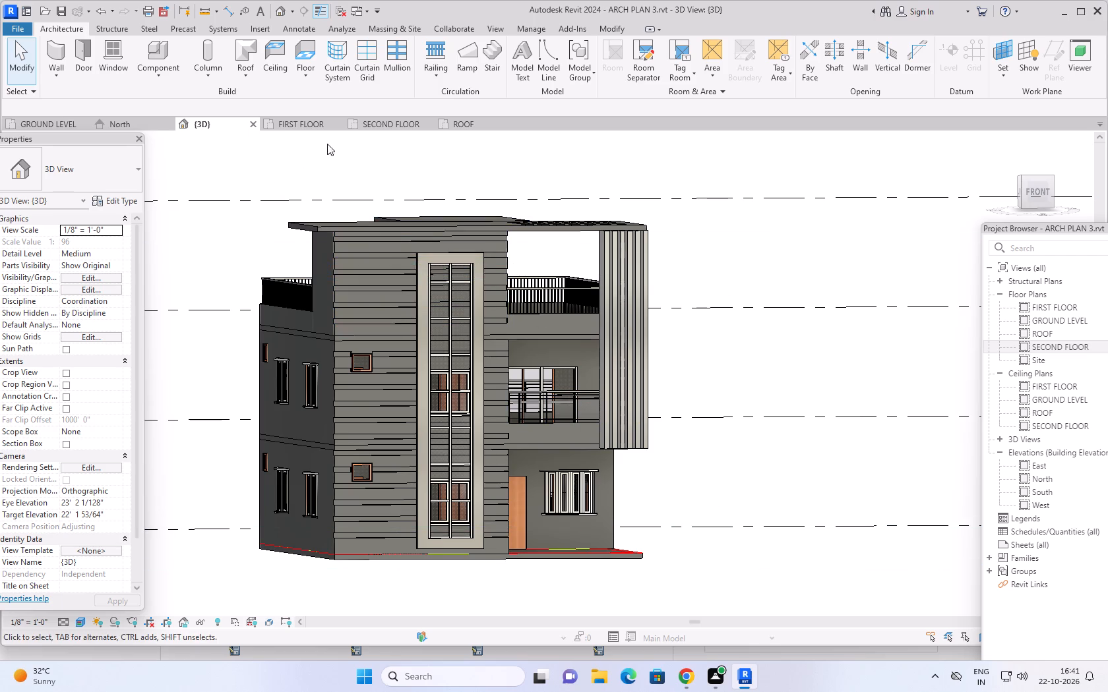
Open the in-place generic model containing the curtain wall frame and the vertical balcony fins for editing.
{"action": "left_click", "coordinate": [619, 351]}
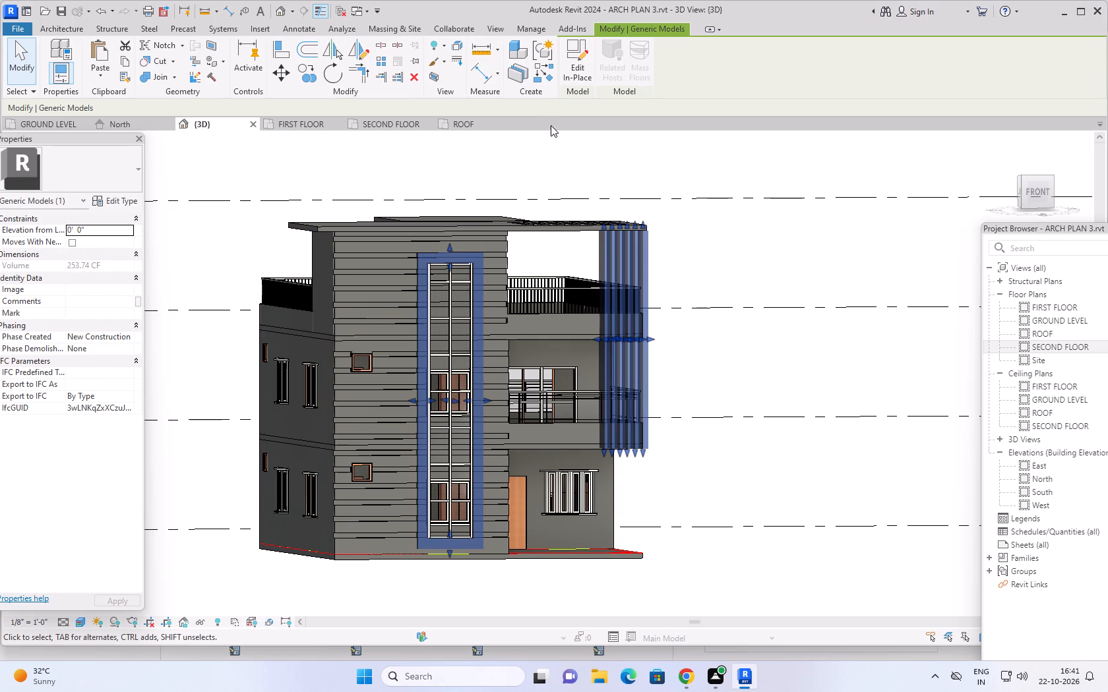
{"action": "left_click", "coordinate": [576, 52]}
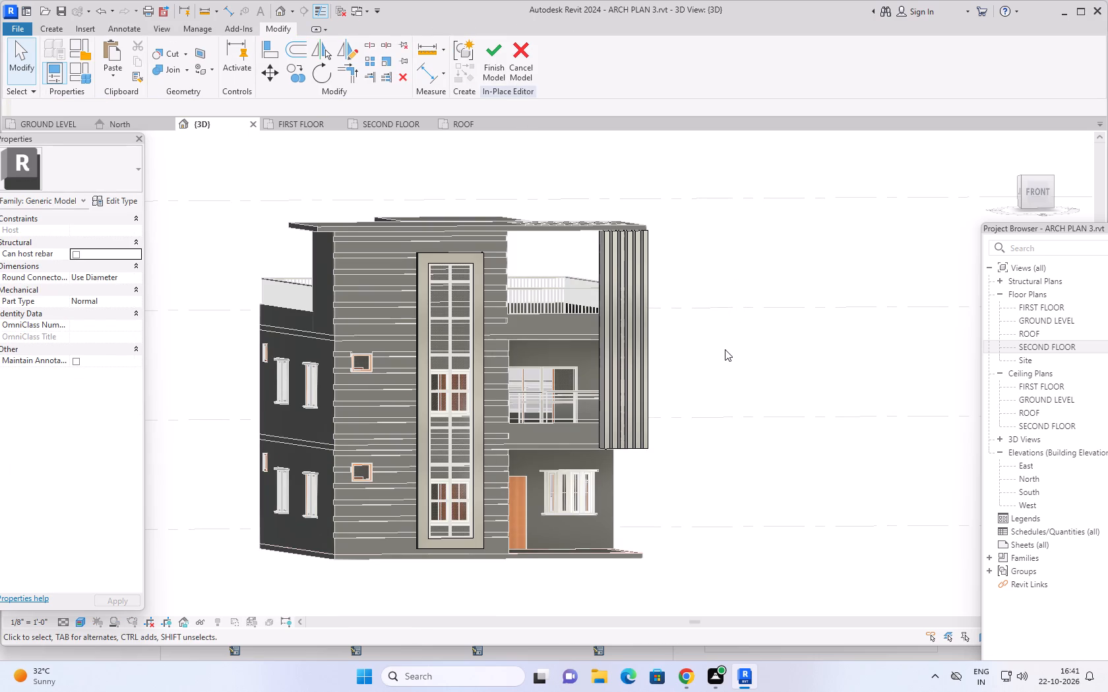
Examine the vertical balcony fins in 3D from the front and side, including where they meet the roof slab and balconies.
{"action": "middle_click_drag", "start_coordinate": [713, 359], "coordinate": [679, 388]}
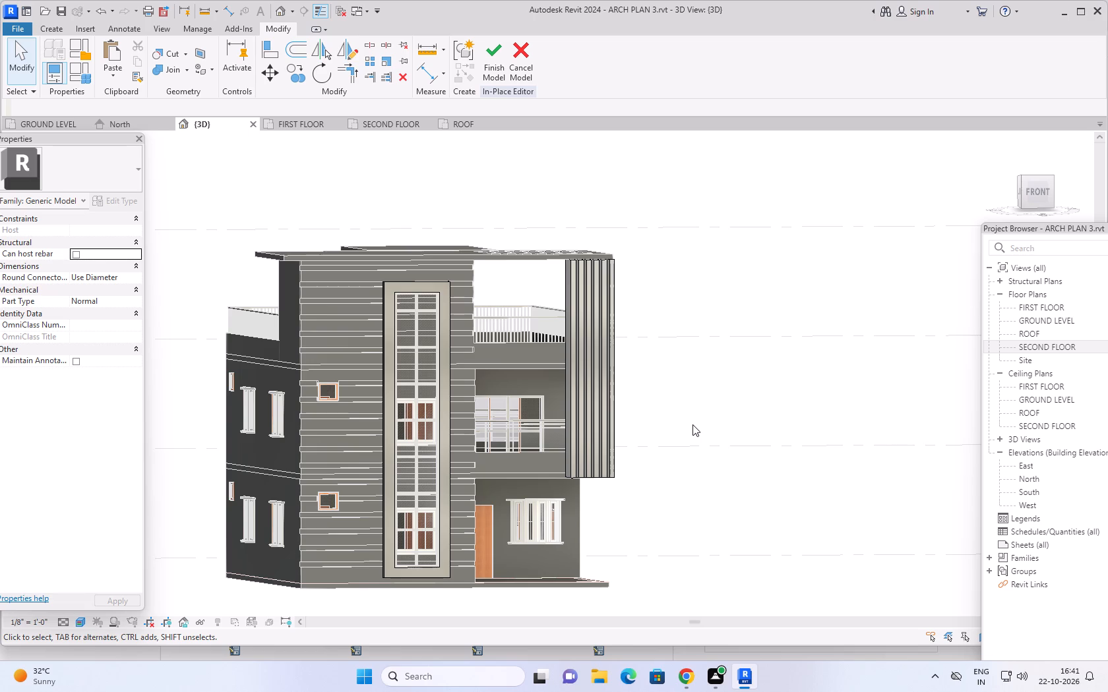
{"action": "scroll", "coordinate": [679, 360], "scroll_direction": "up", "scroll_amount": 2}
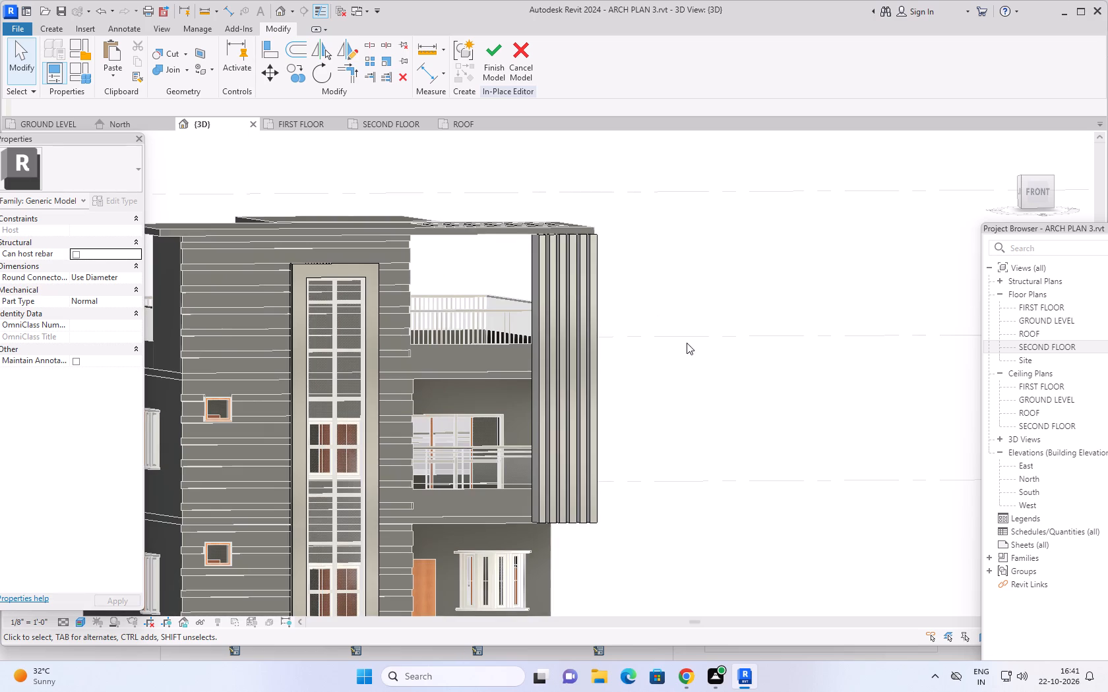
{"action": "middle_click_drag", "start_coordinate": [692, 360], "coordinate": [503, 432], "text": "shift"}
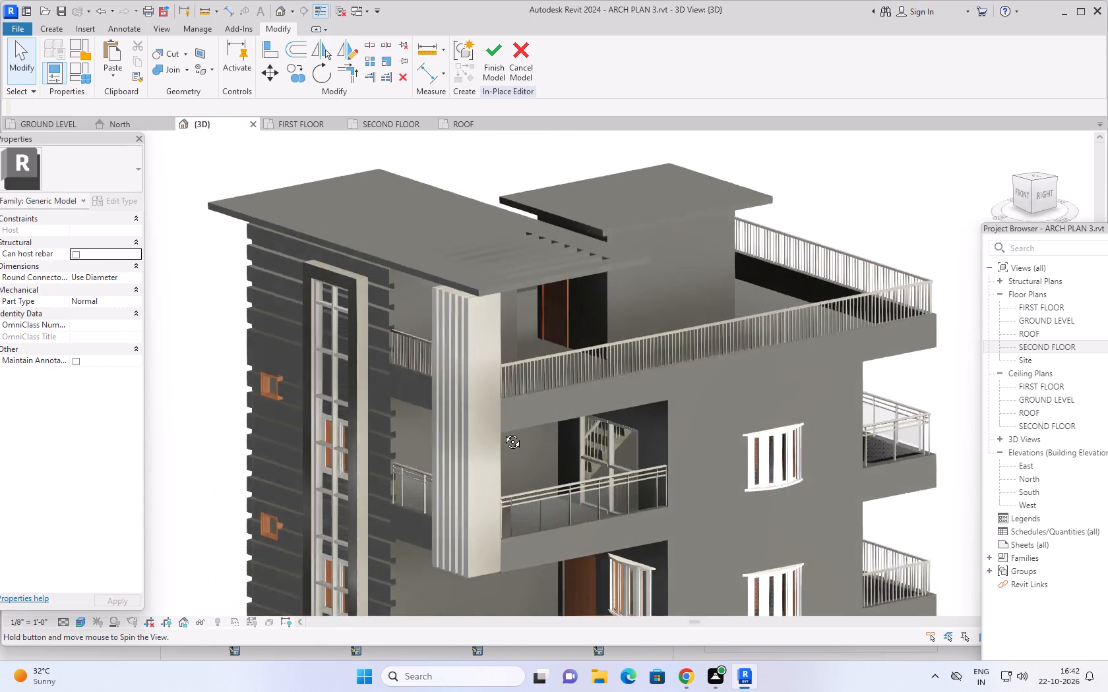
{"action": "middle_click_drag", "start_coordinate": [503, 432], "coordinate": [476, 434], "text": "shift"}
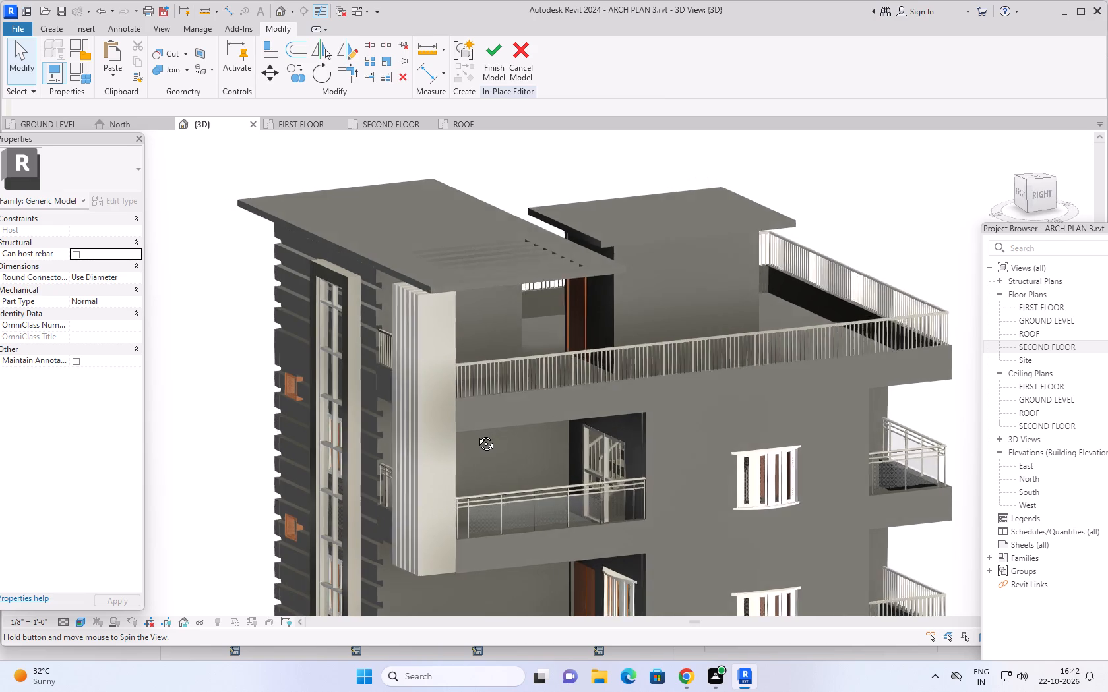
{"action": "middle_click_drag", "start_coordinate": [476, 434], "coordinate": [473, 471], "text": "shift"}
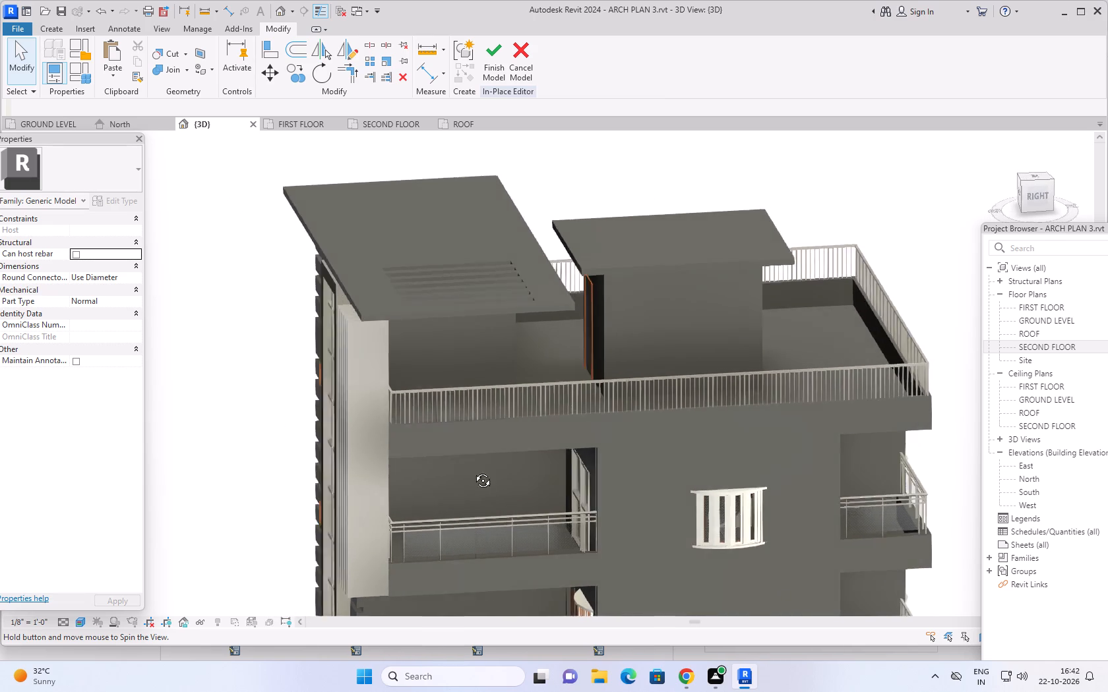
{"action": "middle_click_drag", "start_coordinate": [473, 471], "coordinate": [742, 489], "text": "shift"}
{"action": "middle_click_drag", "start_coordinate": [699, 415], "coordinate": [484, 418], "text": "shift"}
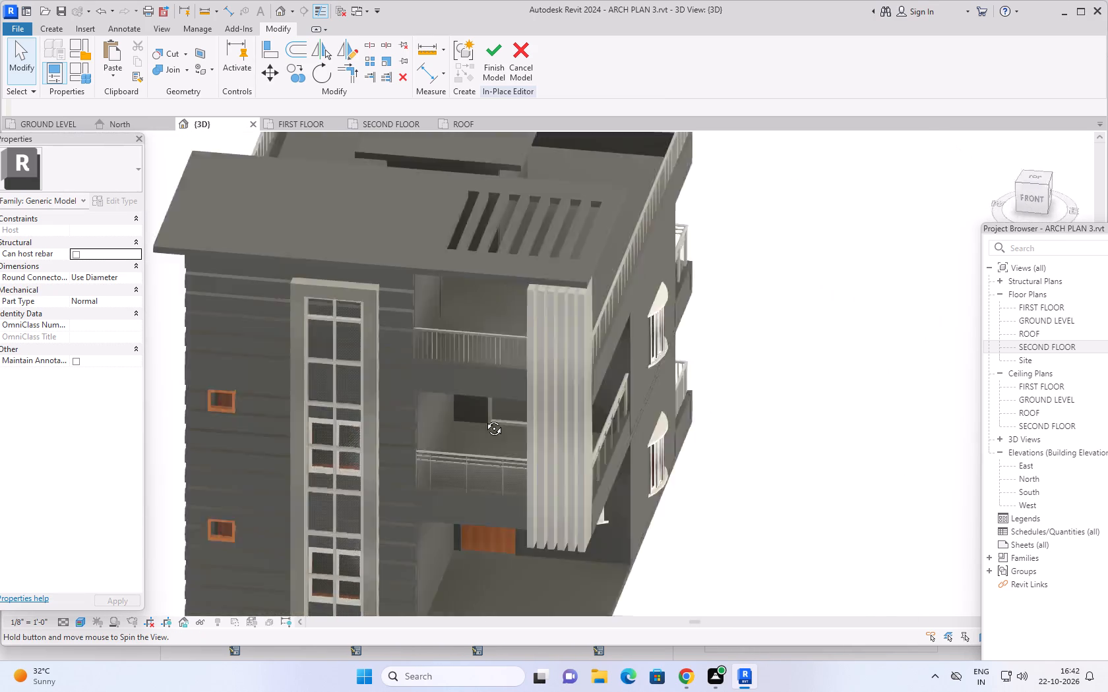
{"action": "middle_click_drag", "start_coordinate": [484, 418], "coordinate": [431, 395], "text": "shift"}
Align the top face of the innermost vertical fin with the bottom edge of the upper balcony's parapet band.
{"action": "left_click", "coordinate": [272, 49]}
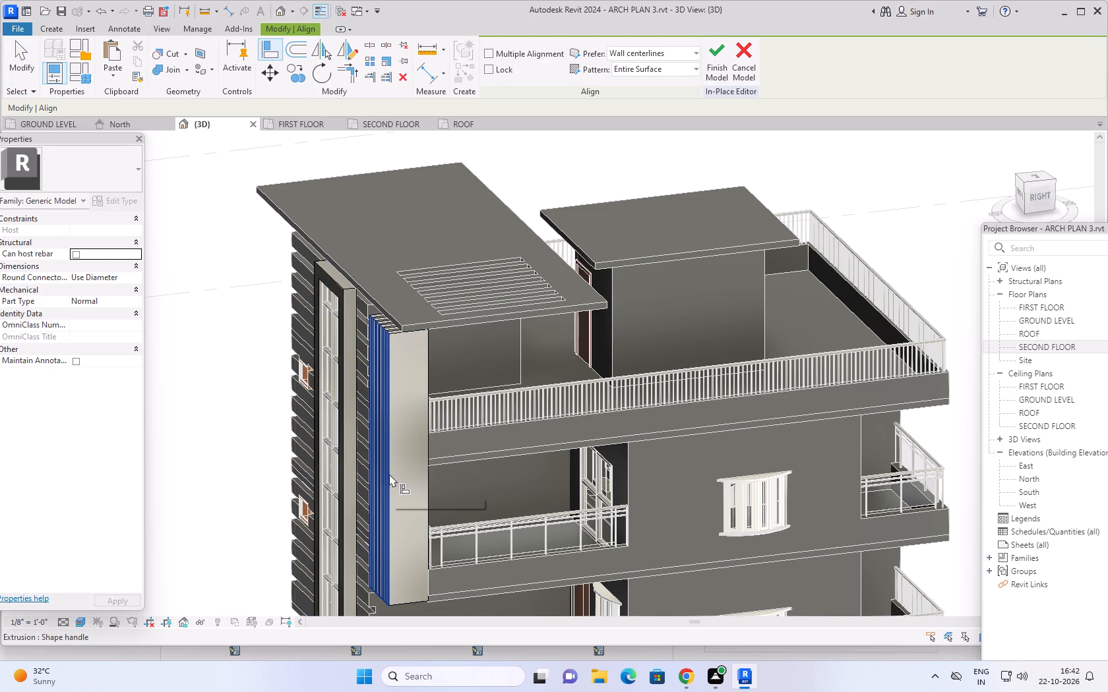
{"action": "scroll", "coordinate": [212, 460], "scroll_direction": "down", "scroll_amount": 1}
{"action": "middle_click_drag", "start_coordinate": [219, 453], "coordinate": [222, 453], "text": "shift"}
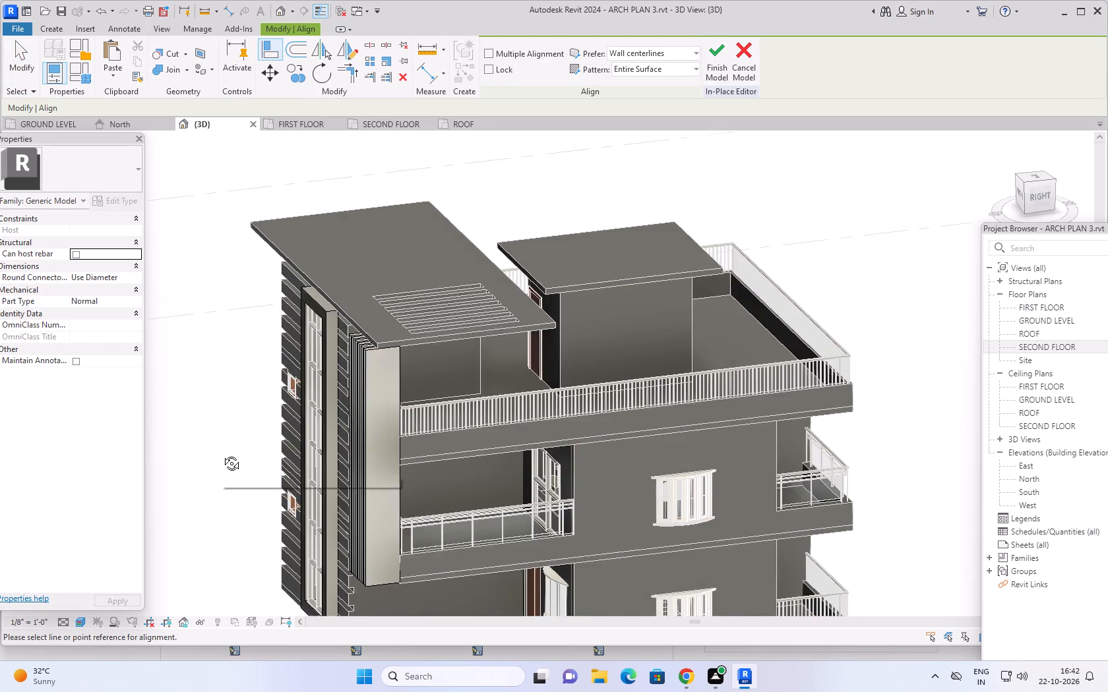
{"action": "middle_click_drag", "start_coordinate": [222, 453], "coordinate": [284, 486], "text": "shift"}
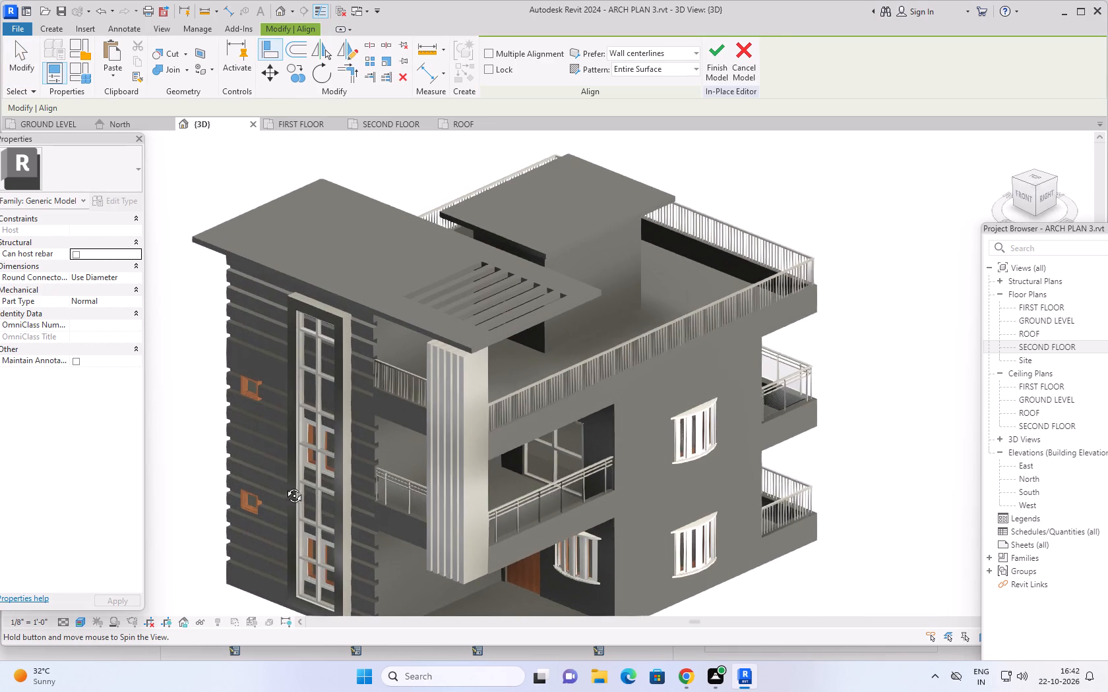
{"action": "middle_click_drag", "start_coordinate": [284, 486], "coordinate": [201, 422], "text": "shift"}
{"action": "scroll", "coordinate": [357, 447], "scroll_direction": "up", "scroll_amount": 7}
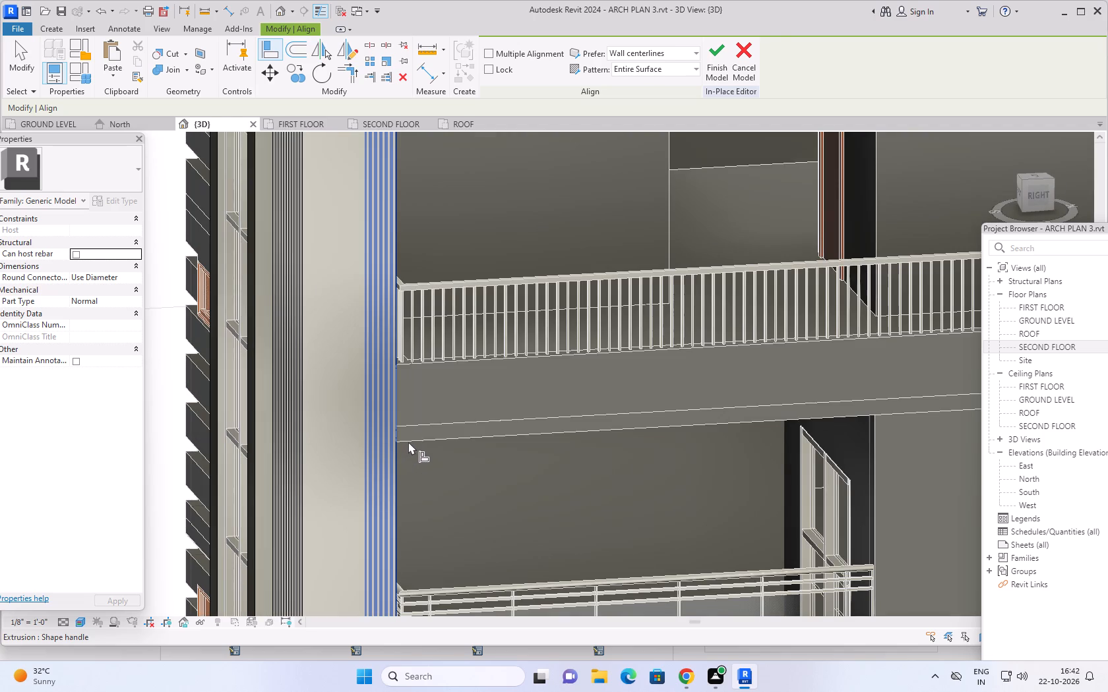
{"action": "left_click", "coordinate": [408, 442]}
{"action": "scroll", "coordinate": [303, 438], "scroll_direction": "down", "scroll_amount": 4}
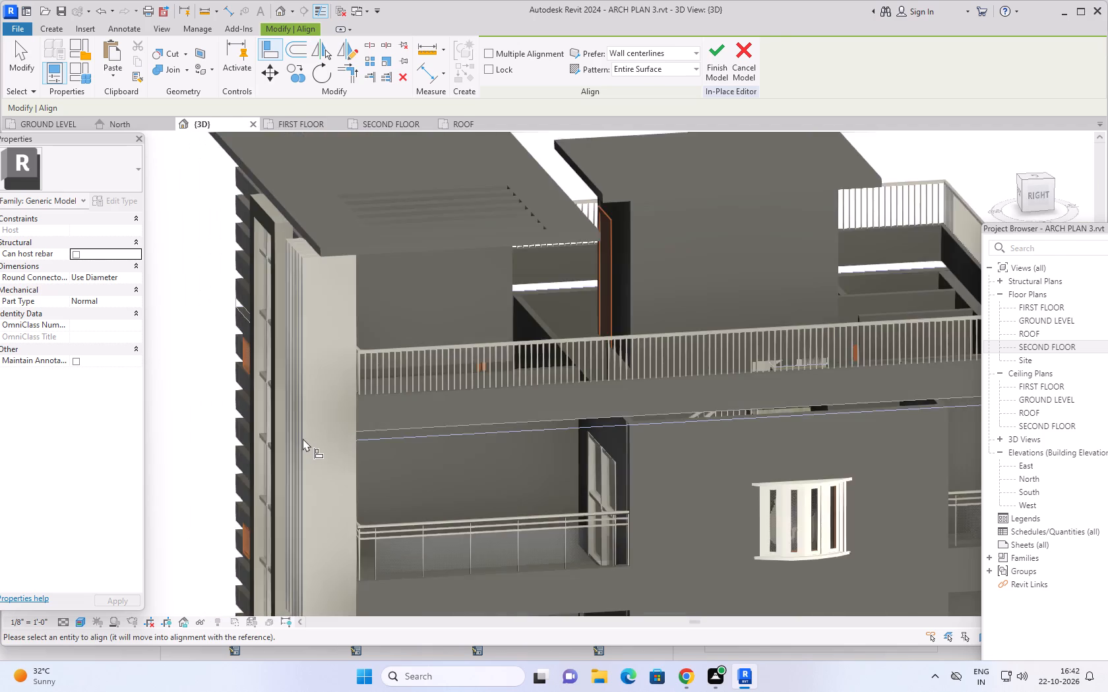
{"action": "scroll", "coordinate": [303, 438], "scroll_direction": "down", "scroll_amount": 2}
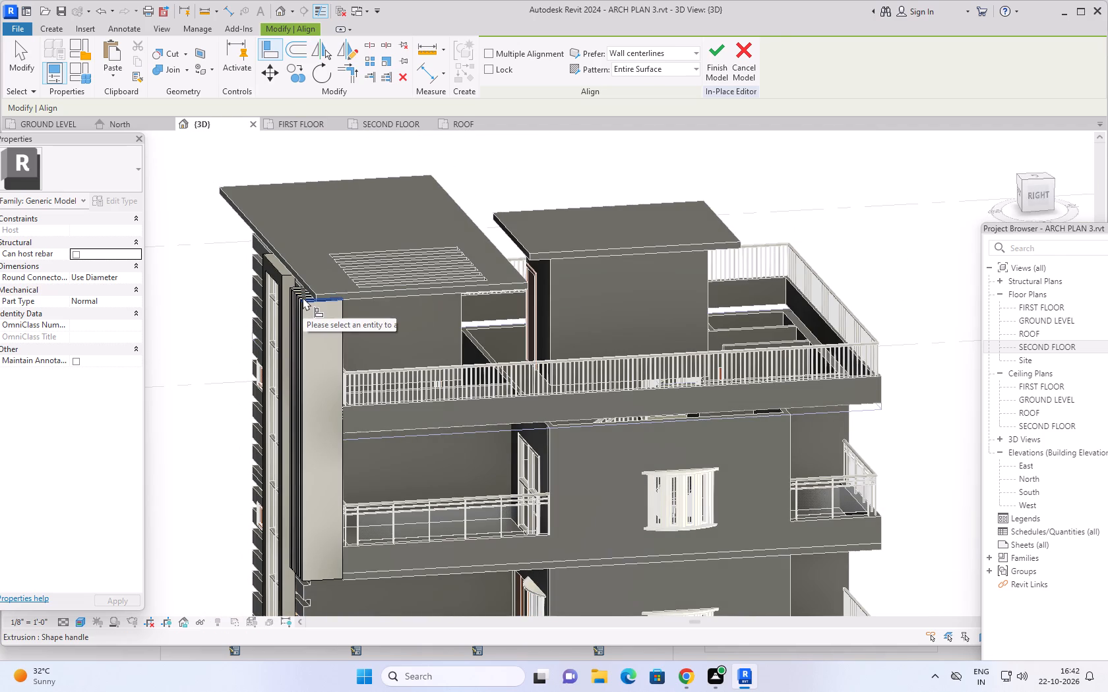
{"action": "scroll", "coordinate": [303, 297], "scroll_direction": "up", "scroll_amount": 6}
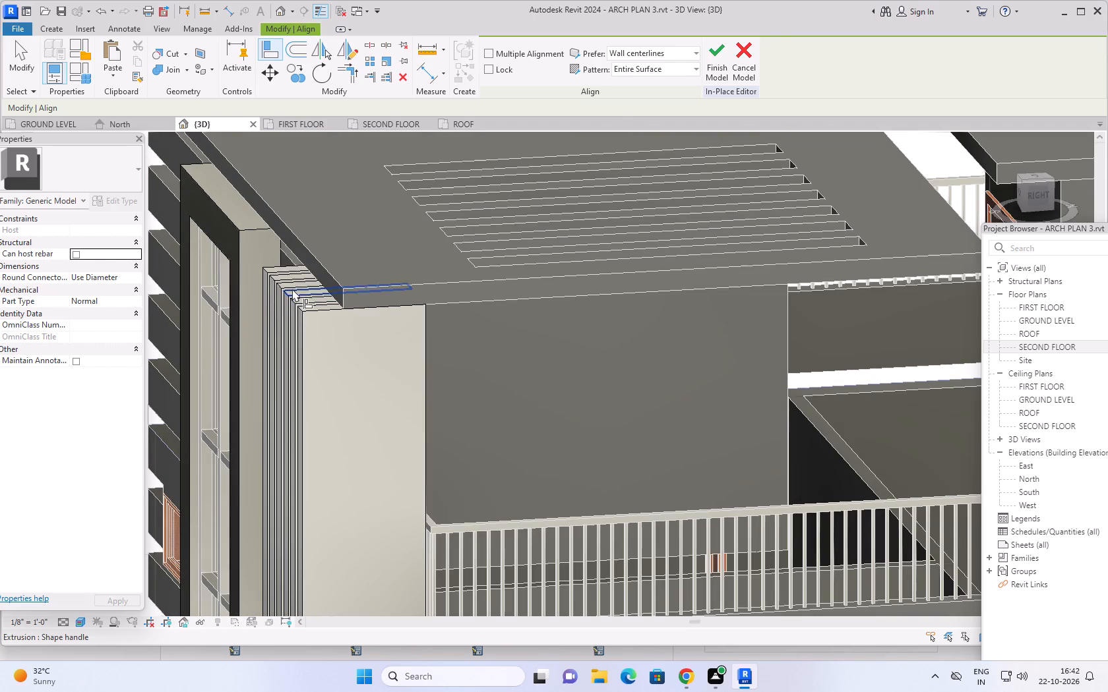
{"action": "left_click", "coordinate": [275, 268]}
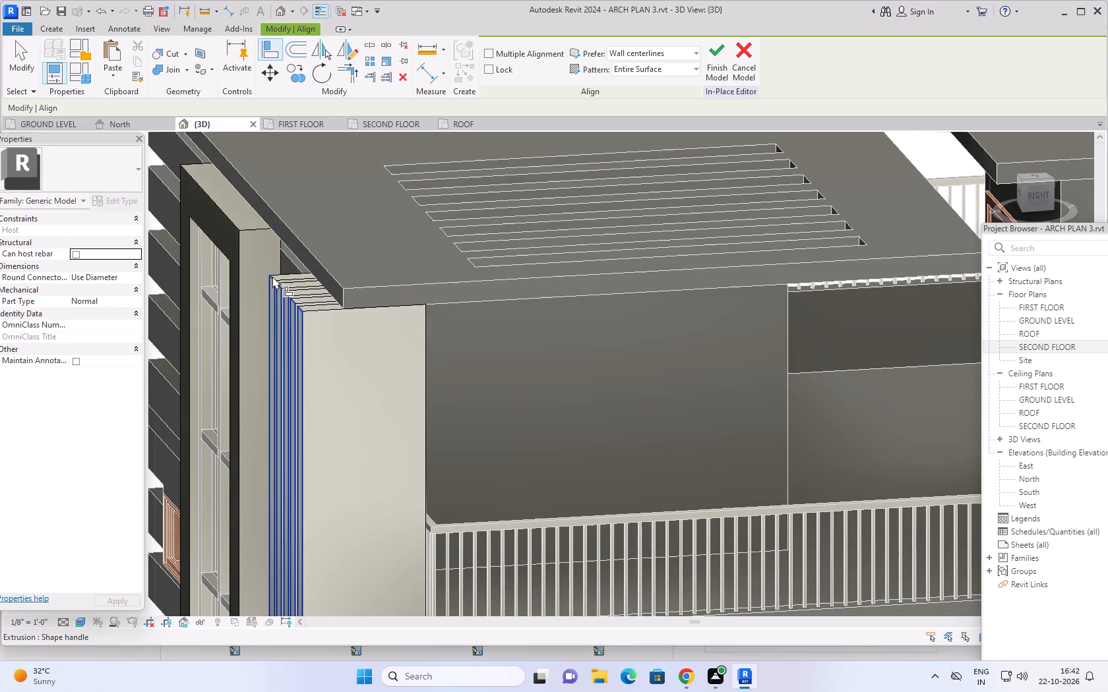
Align the top faces of the five remaining vertical fins, one after another, with the top of the neighbouring shortened fin.
{"action": "scroll", "coordinate": [275, 273], "scroll_direction": "down", "scroll_amount": 4}
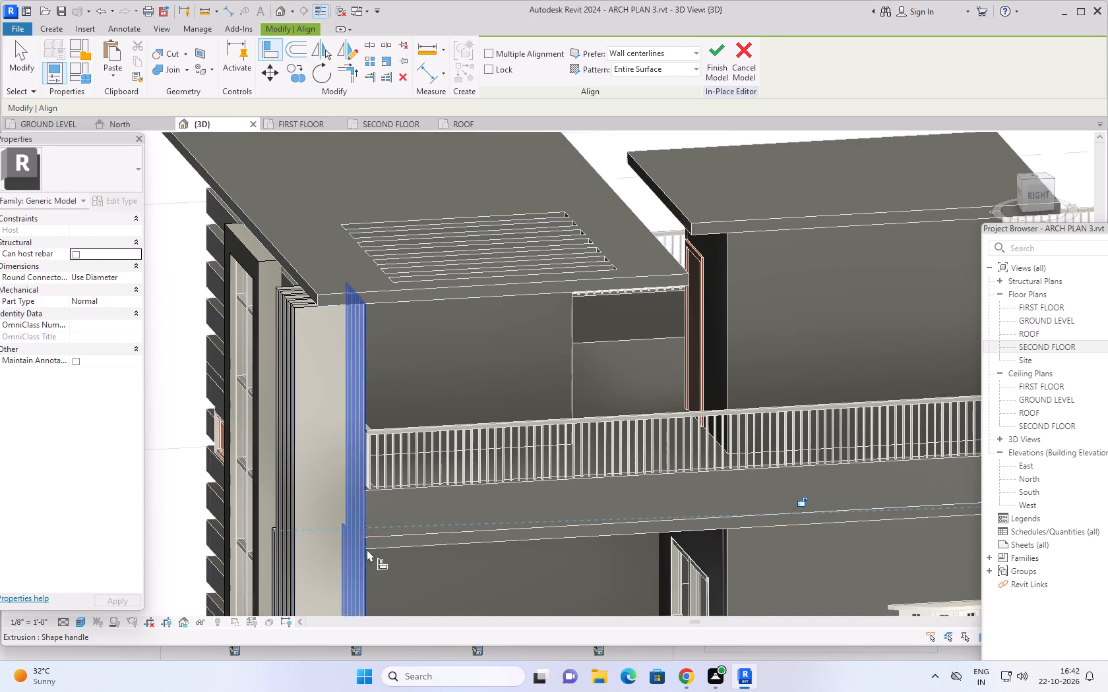
{"action": "middle_click_drag", "start_coordinate": [375, 545], "coordinate": [561, 528], "text": "shift"}
{"action": "middle_click_drag", "start_coordinate": [558, 493], "coordinate": [512, 388]}
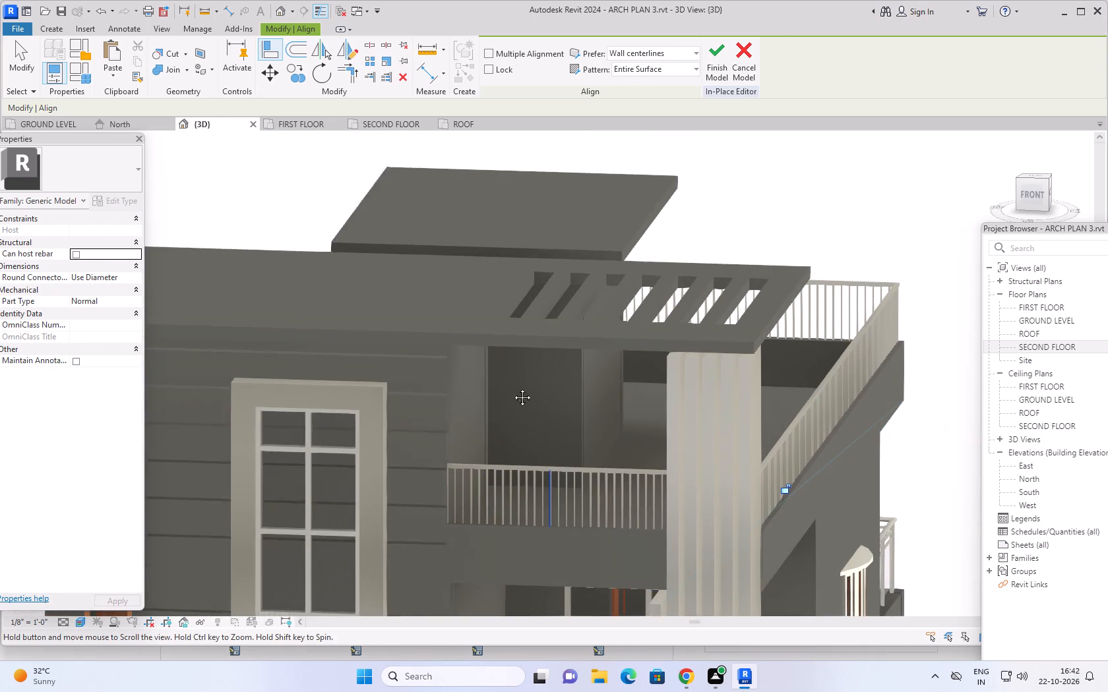
{"action": "middle_click_drag", "start_coordinate": [512, 388], "coordinate": [483, 335]}
{"action": "middle_click_drag", "start_coordinate": [545, 459], "coordinate": [584, 477]}
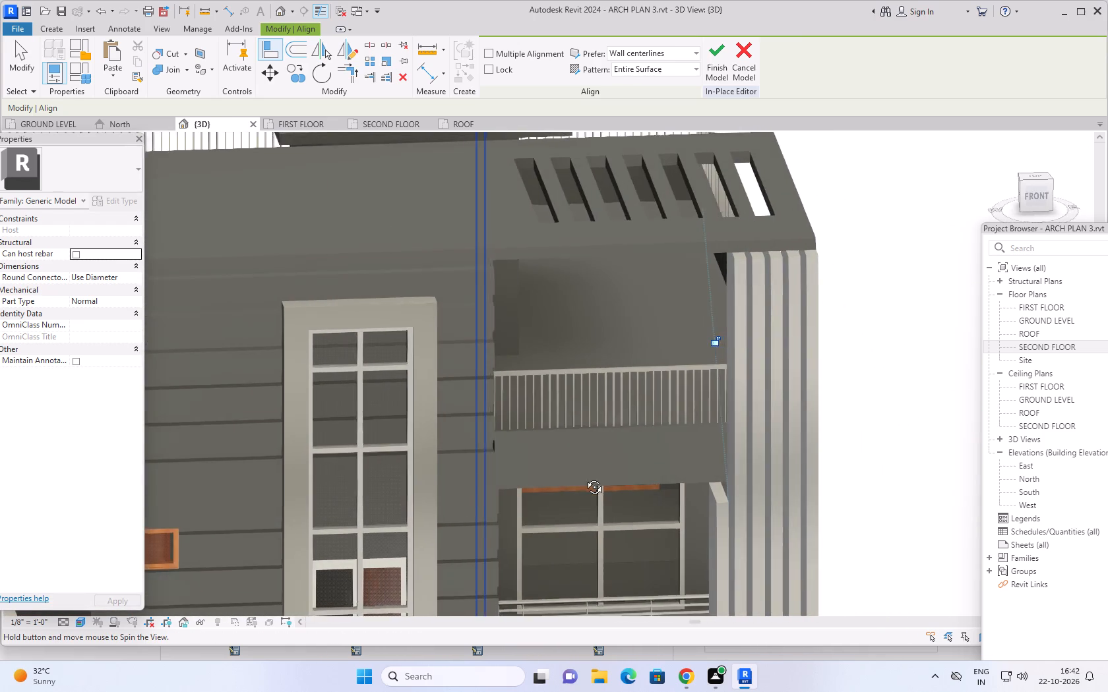
{"action": "middle_click_drag", "start_coordinate": [584, 477], "coordinate": [584, 469]}
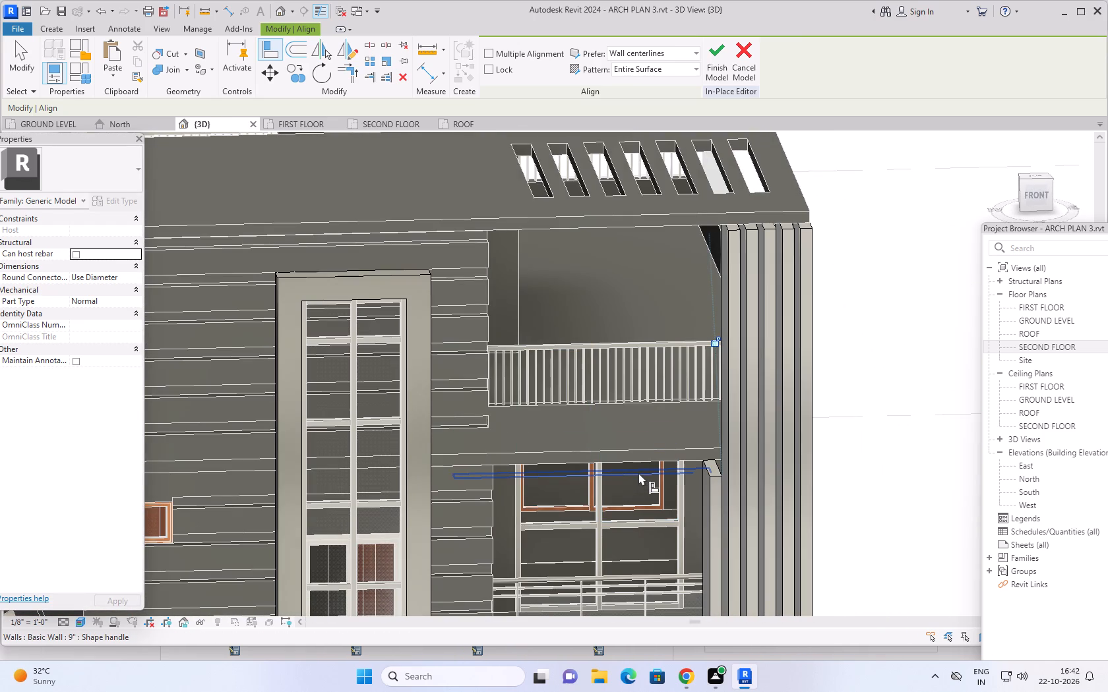
{"action": "left_click", "coordinate": [708, 462]}
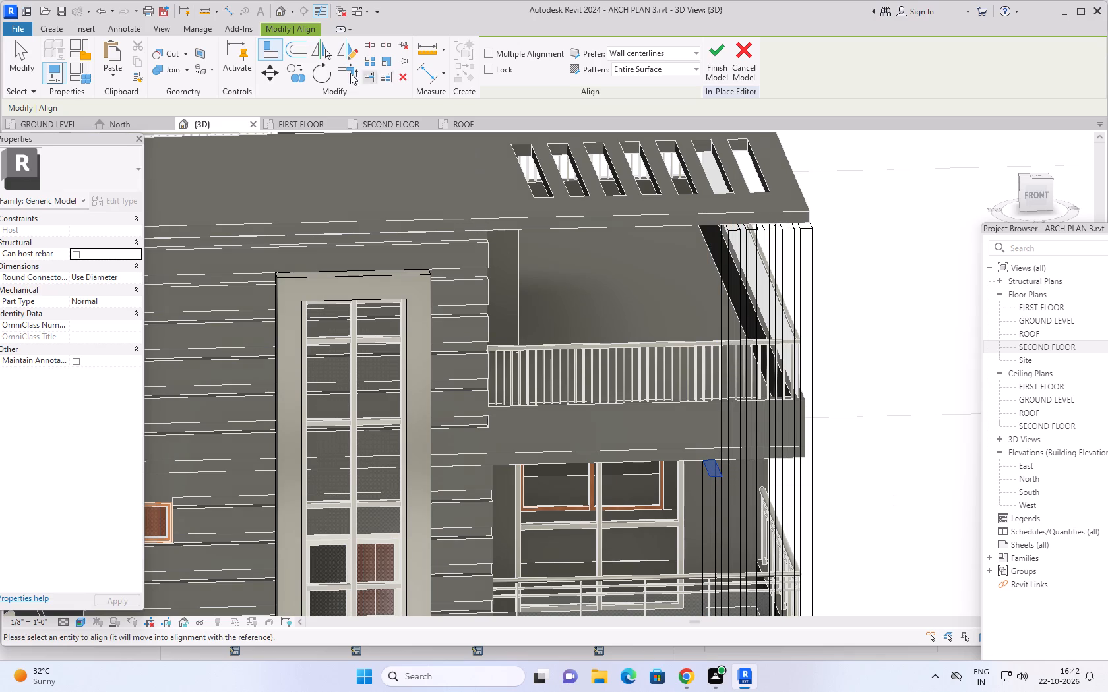
{"action": "left_click", "coordinate": [731, 226]}
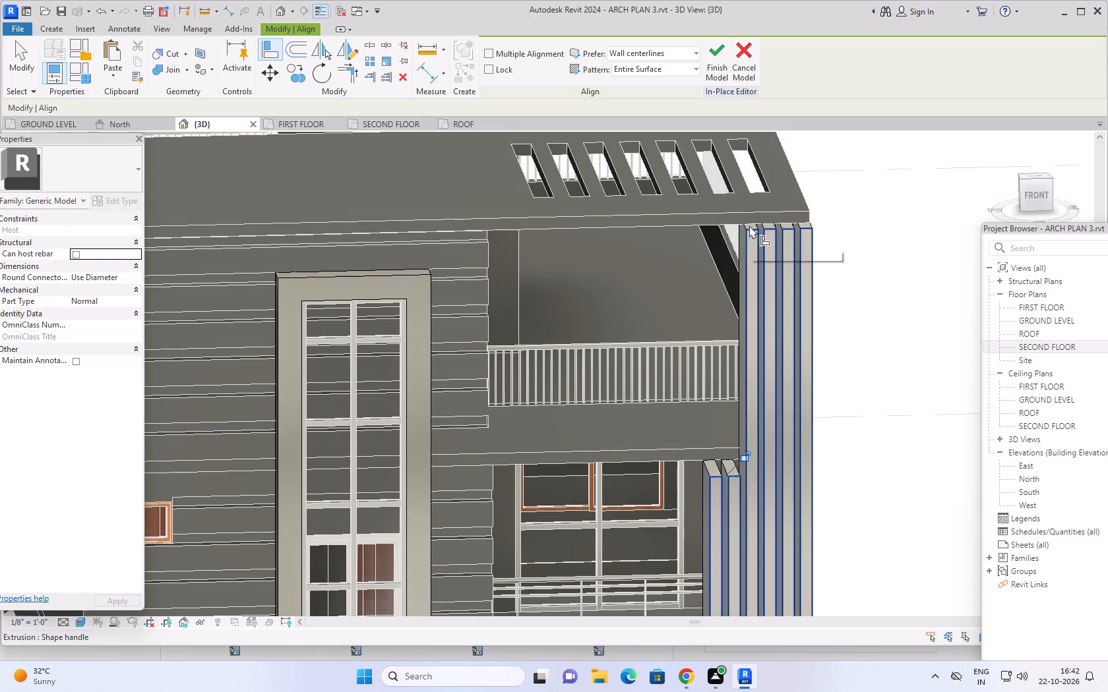
{"action": "left_click", "coordinate": [730, 467]}
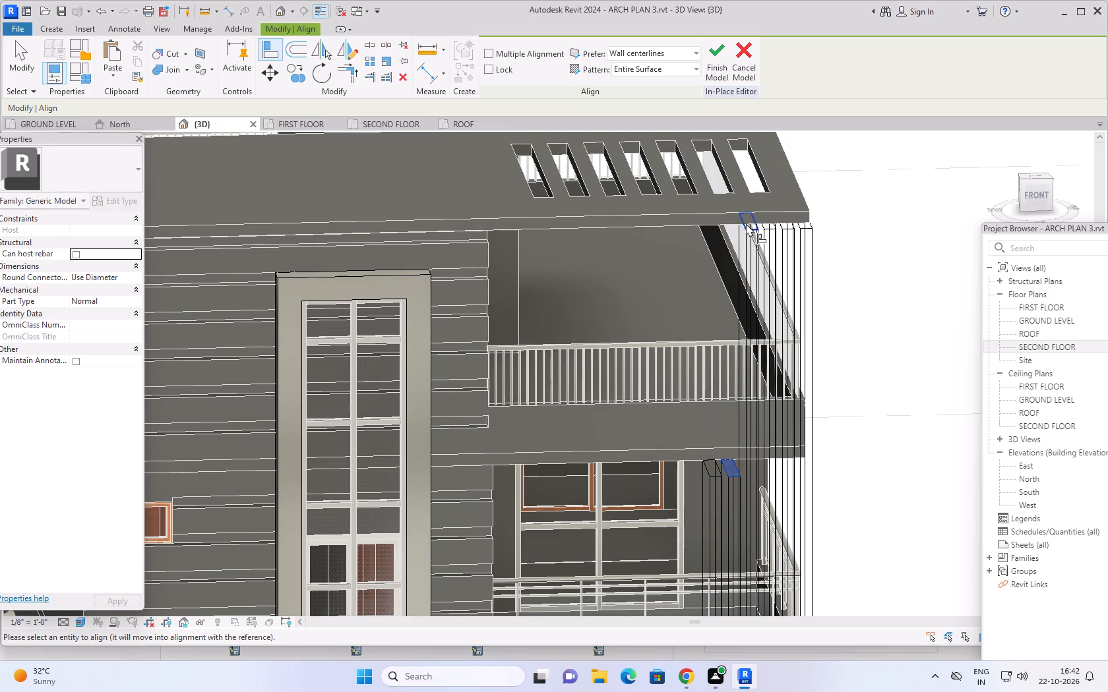
{"action": "left_click", "coordinate": [746, 223]}
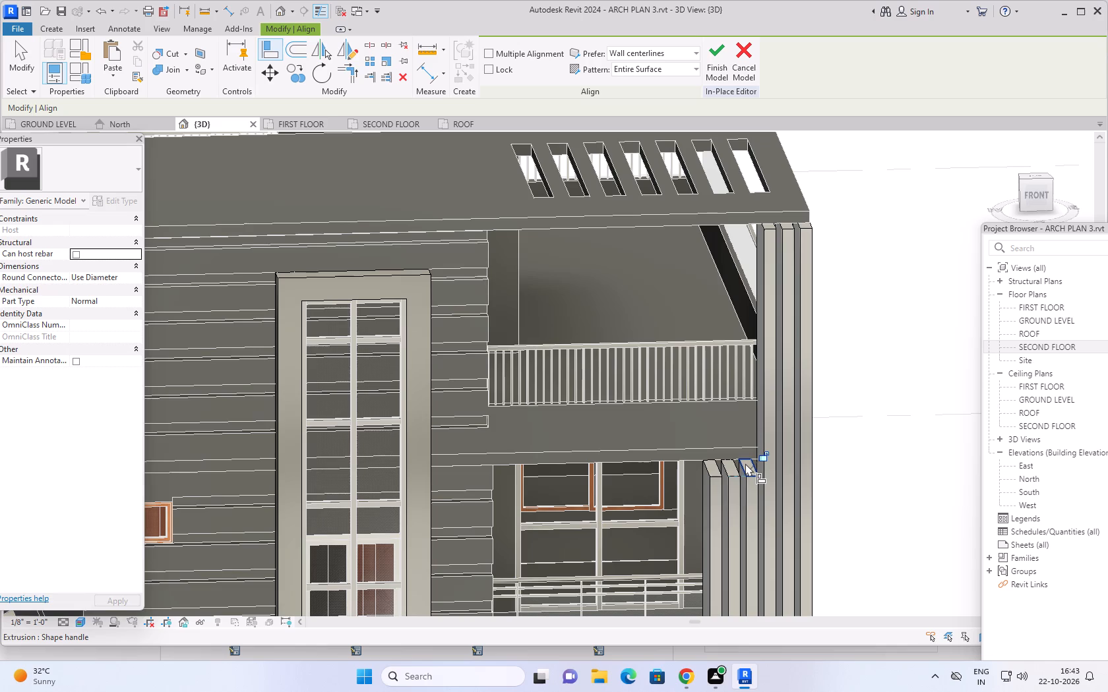
{"action": "left_click", "coordinate": [745, 463]}
{"action": "left_click", "coordinate": [766, 224]}
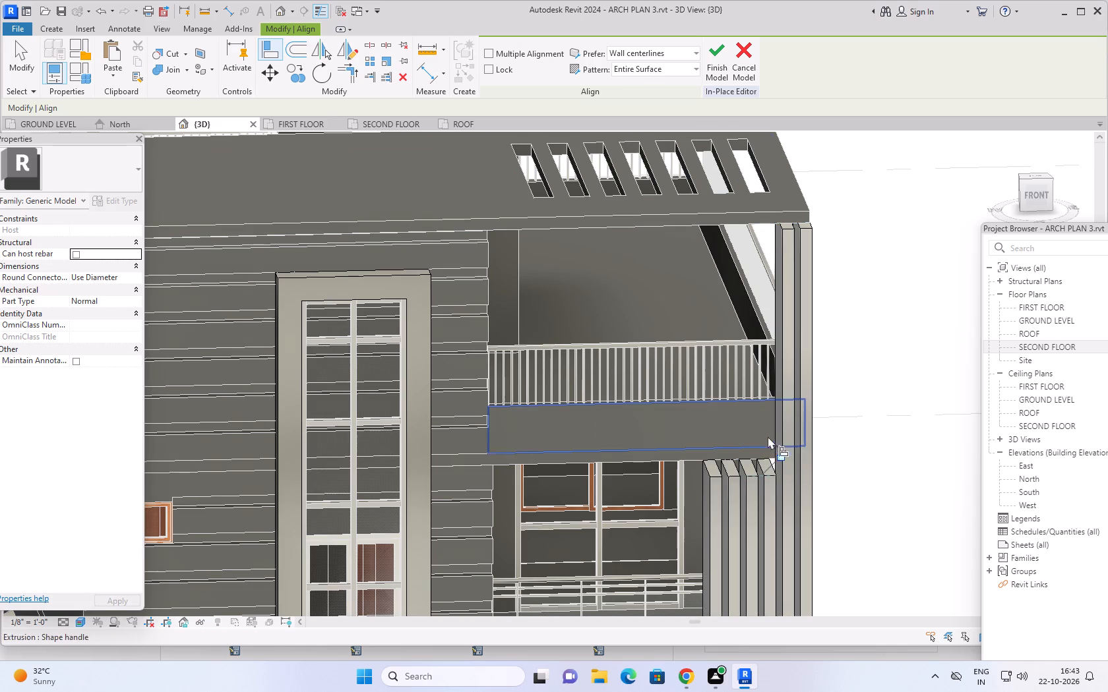
{"action": "left_click", "coordinate": [762, 467]}
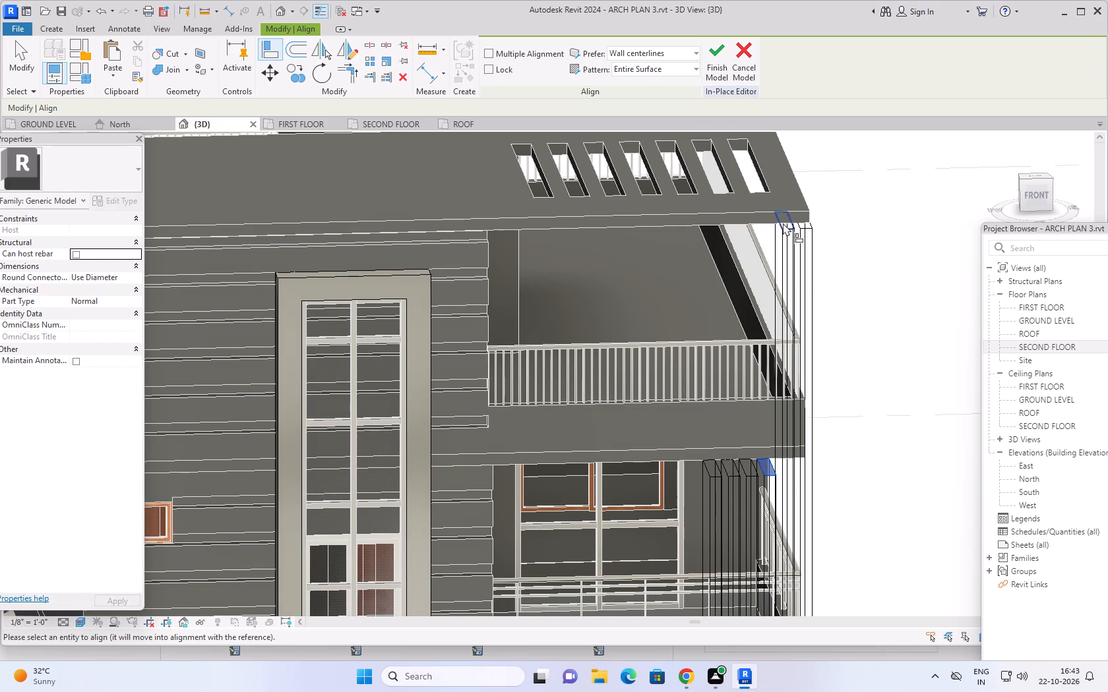
{"action": "left_click", "coordinate": [784, 225]}
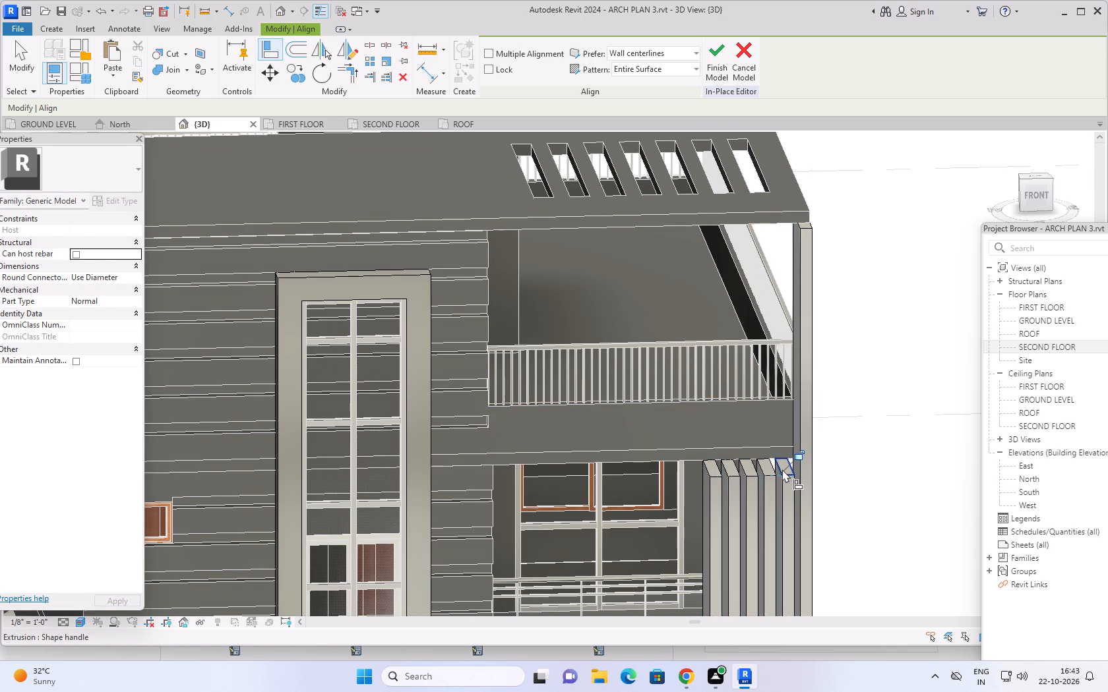
{"action": "left_click", "coordinate": [783, 468]}
{"action": "left_click", "coordinate": [803, 223]}
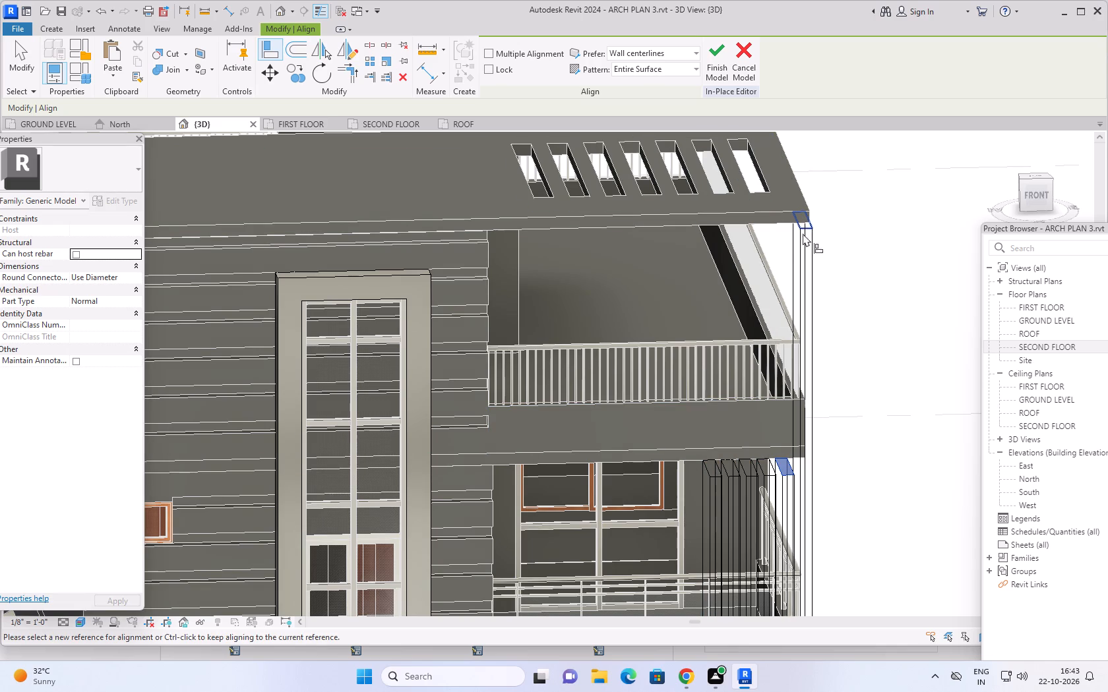
Examine the shortened fins beside the first-floor balcony in 3D from the front and the front corner, and leave the Align command.
{"action": "scroll", "coordinate": [836, 408], "scroll_direction": "down", "scroll_amount": 4}
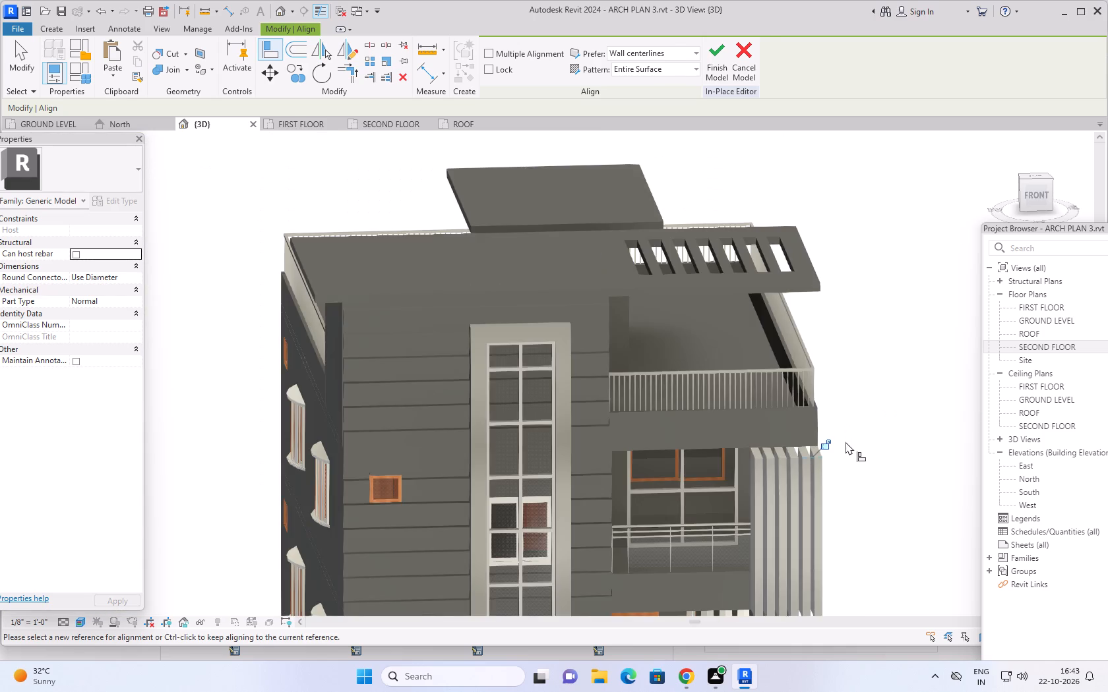
{"action": "middle_click_drag", "start_coordinate": [855, 455], "coordinate": [816, 422]}
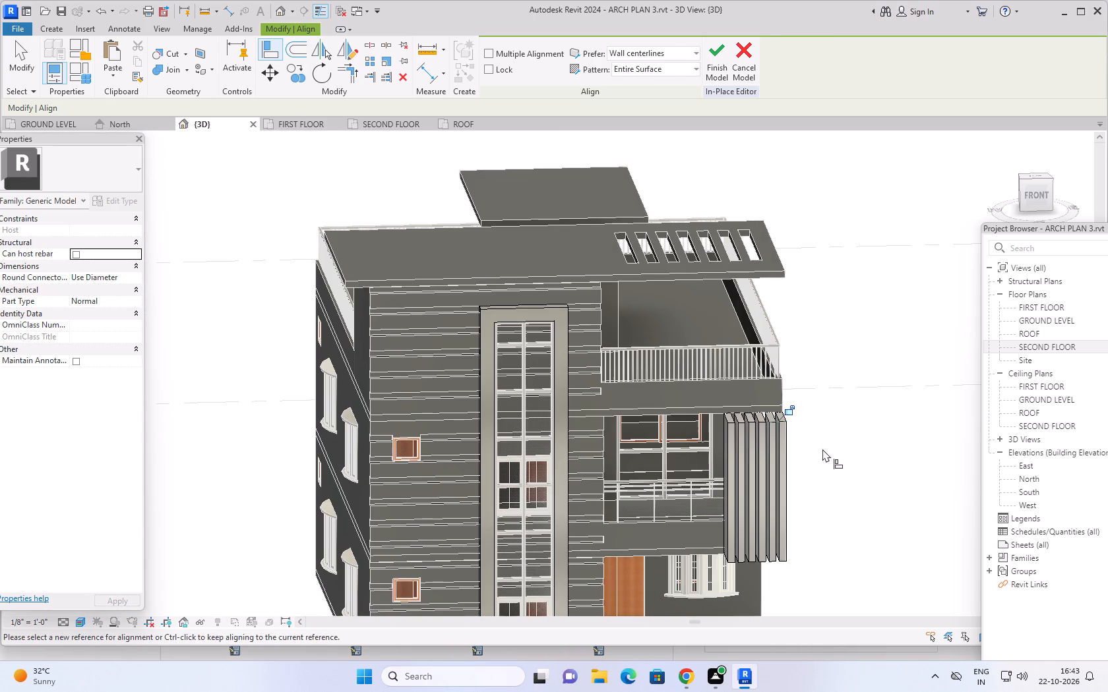
{"action": "middle_click_drag", "start_coordinate": [820, 449], "coordinate": [898, 407], "text": "shift"}
{"action": "middle_click_drag", "start_coordinate": [820, 457], "coordinate": [846, 442], "text": "shift"}
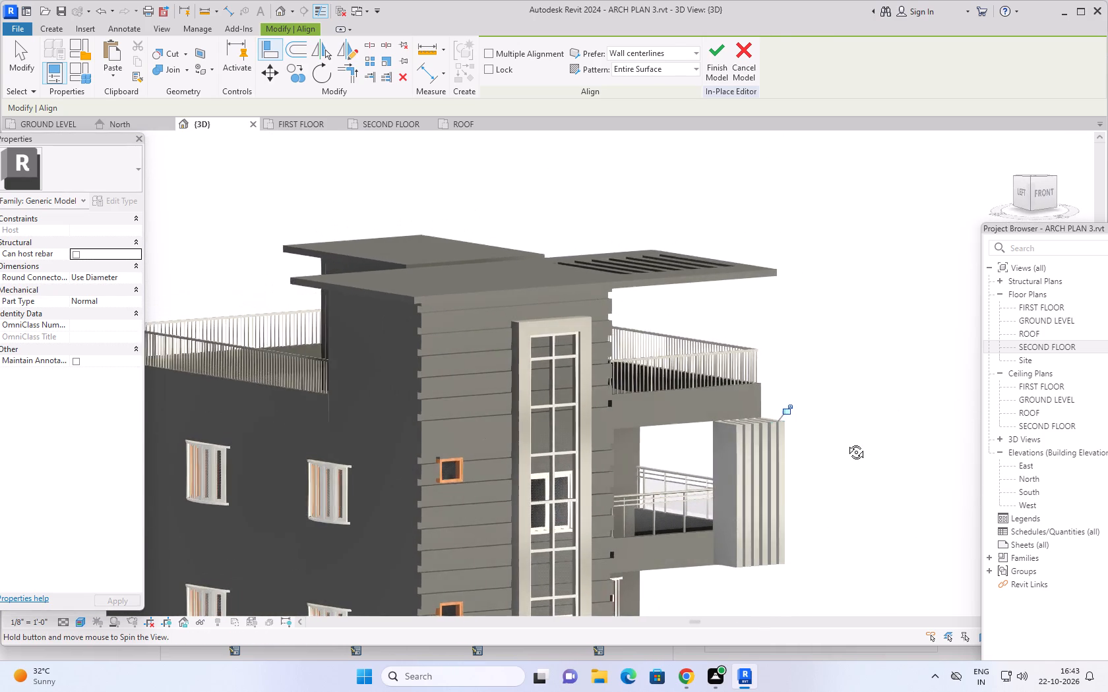
{"action": "middle_click_drag", "start_coordinate": [846, 442], "coordinate": [785, 480], "text": "shift"}
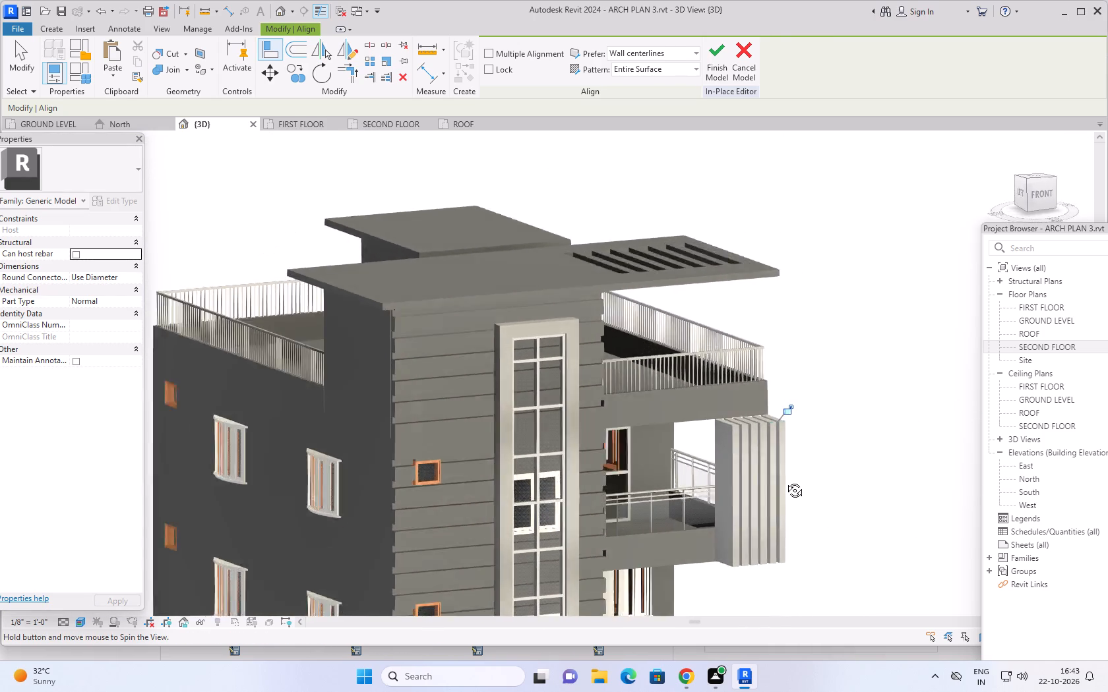
{"action": "middle_click_drag", "start_coordinate": [785, 480], "coordinate": [729, 484], "text": "shift"}
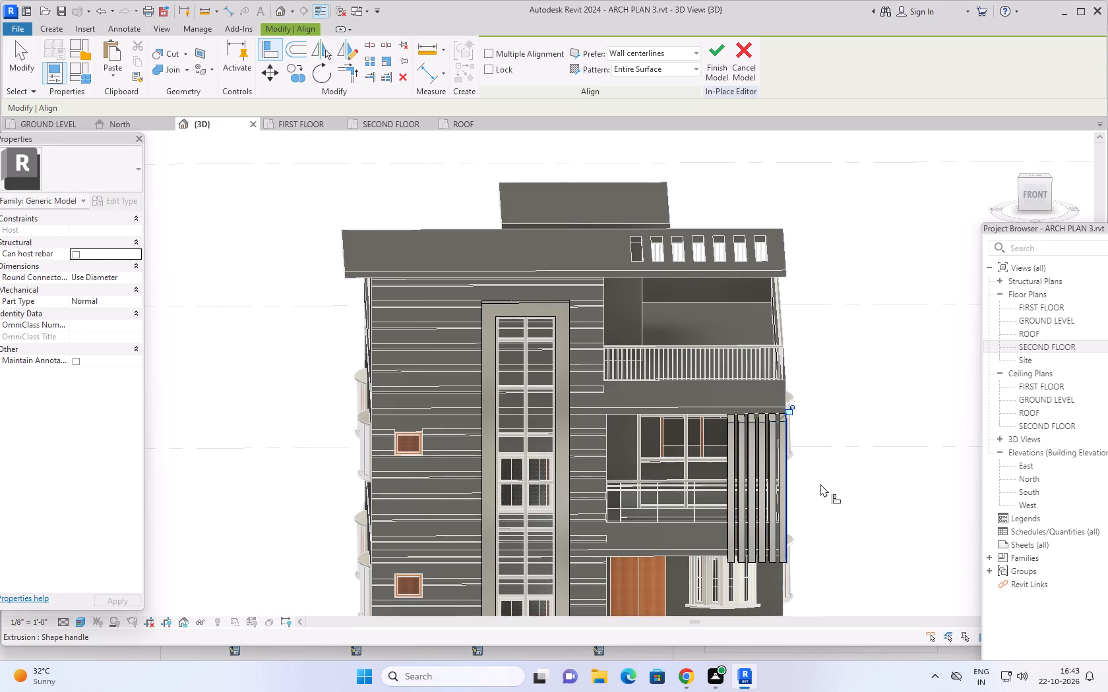
{"action": "key", "text": "Escape"}
{"action": "key", "text": "Escape"}
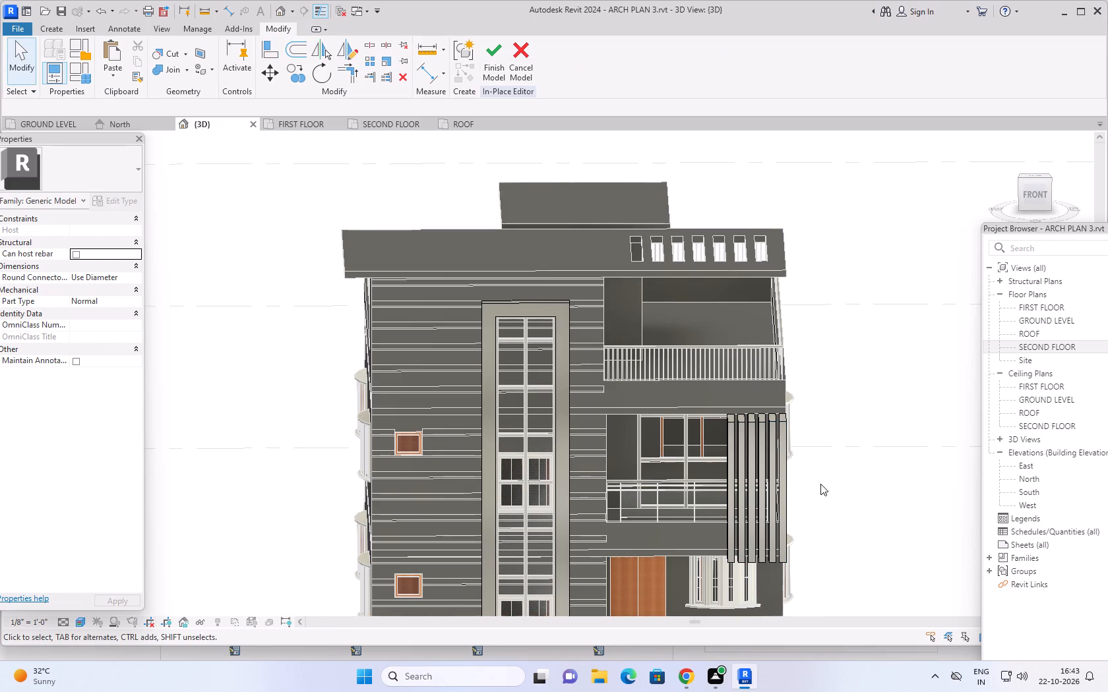
{"action": "key", "text": "Escape"}
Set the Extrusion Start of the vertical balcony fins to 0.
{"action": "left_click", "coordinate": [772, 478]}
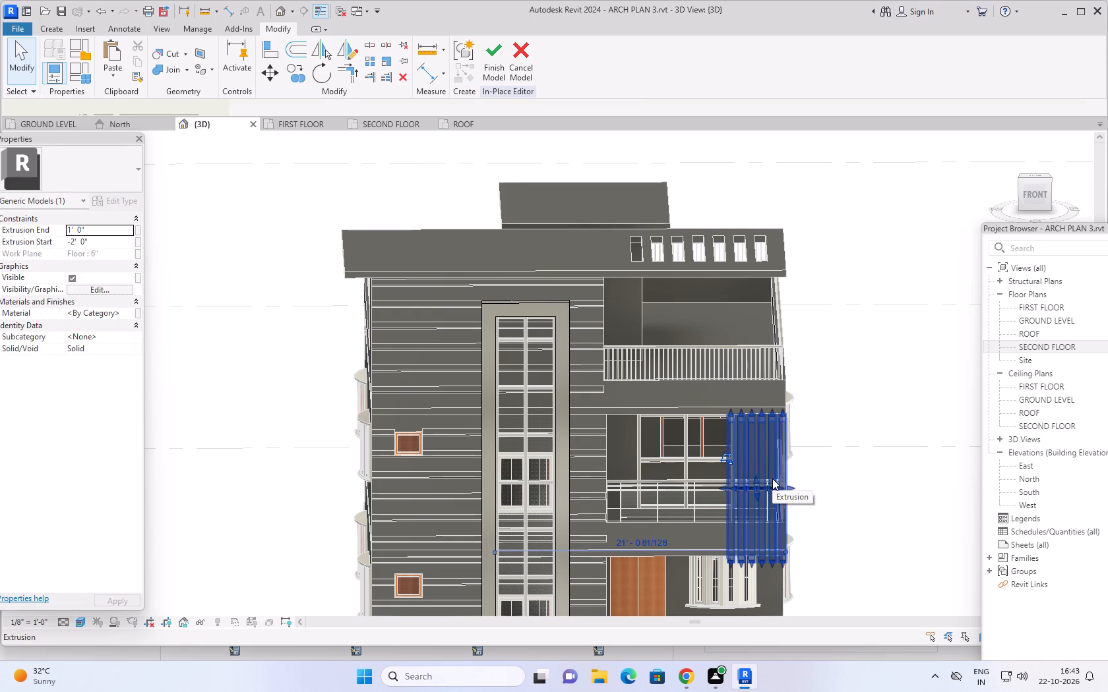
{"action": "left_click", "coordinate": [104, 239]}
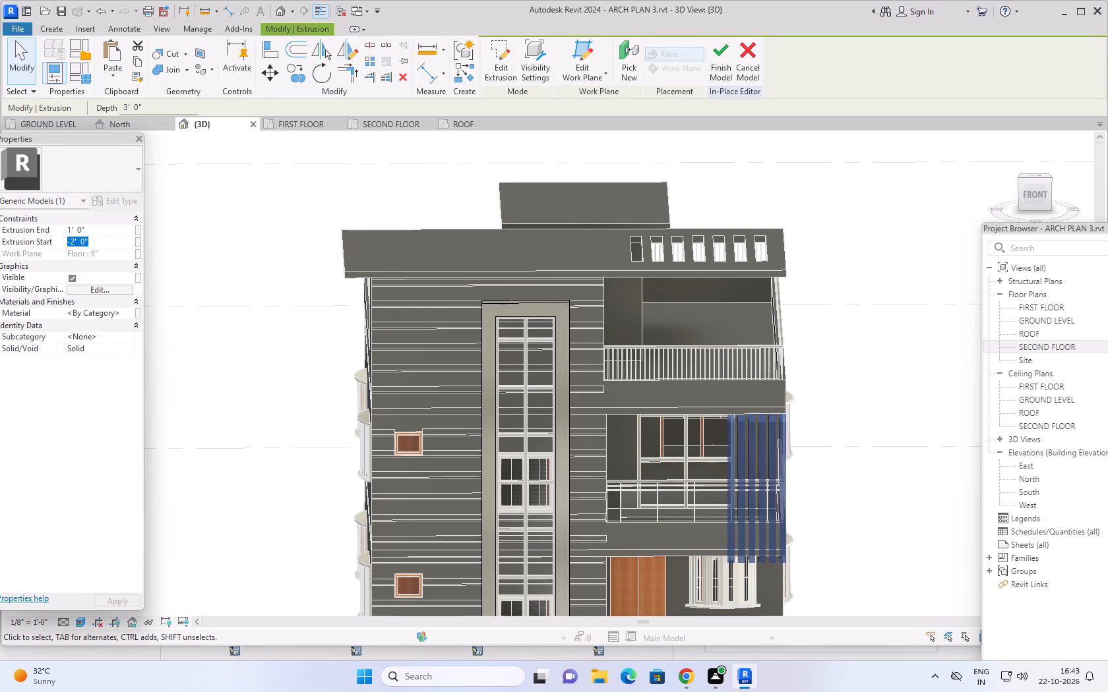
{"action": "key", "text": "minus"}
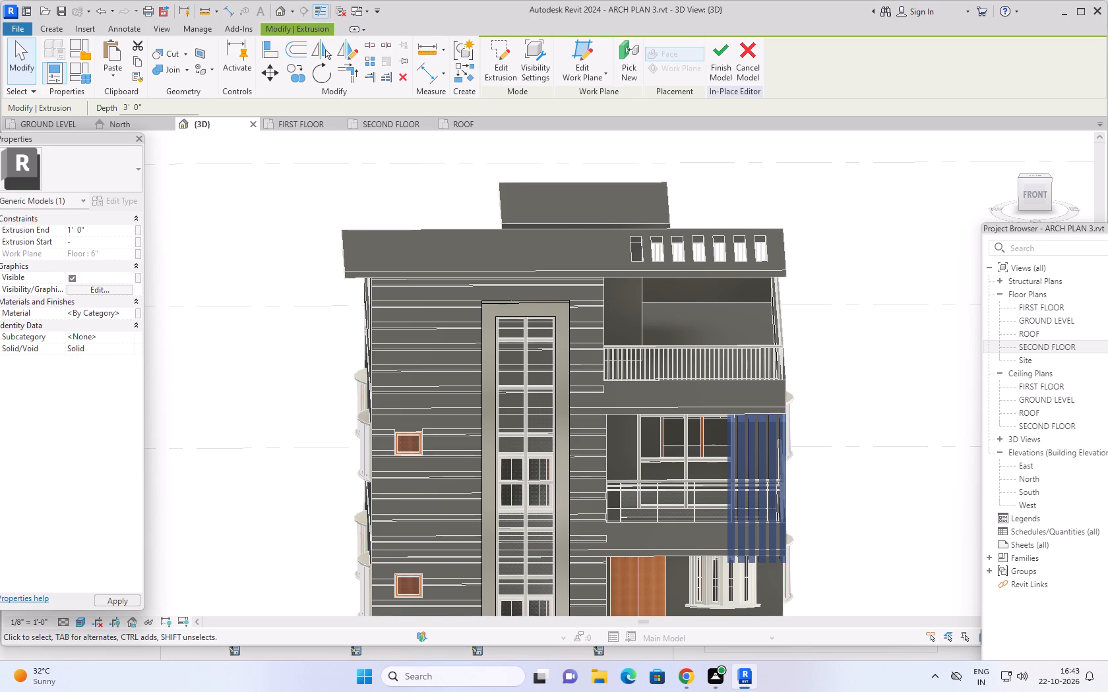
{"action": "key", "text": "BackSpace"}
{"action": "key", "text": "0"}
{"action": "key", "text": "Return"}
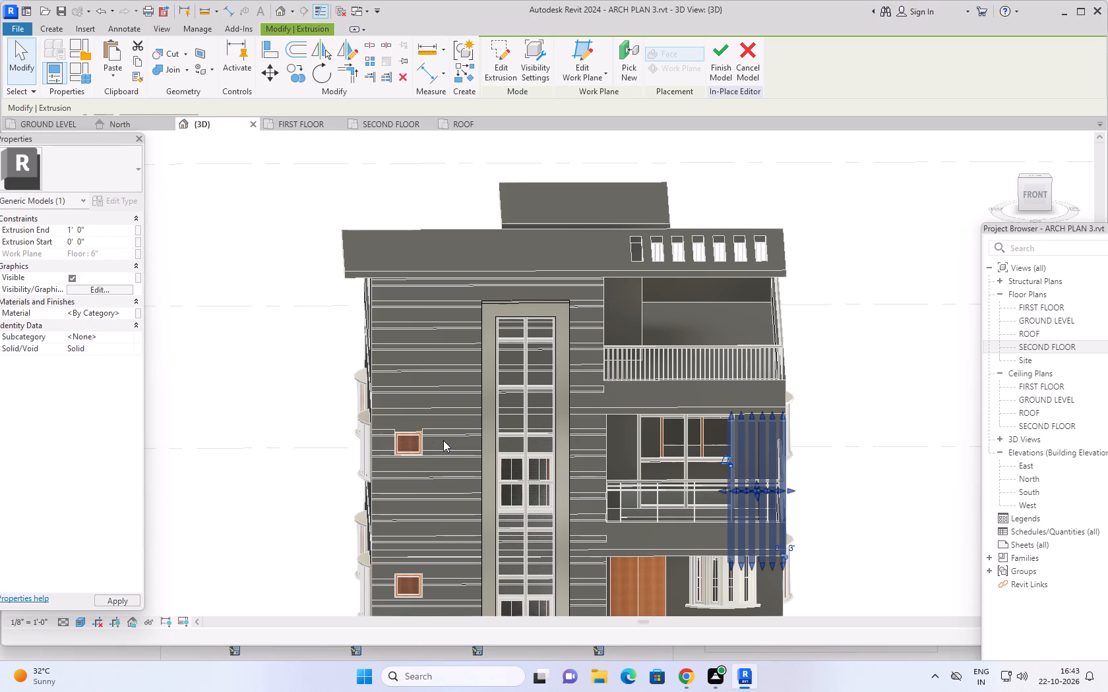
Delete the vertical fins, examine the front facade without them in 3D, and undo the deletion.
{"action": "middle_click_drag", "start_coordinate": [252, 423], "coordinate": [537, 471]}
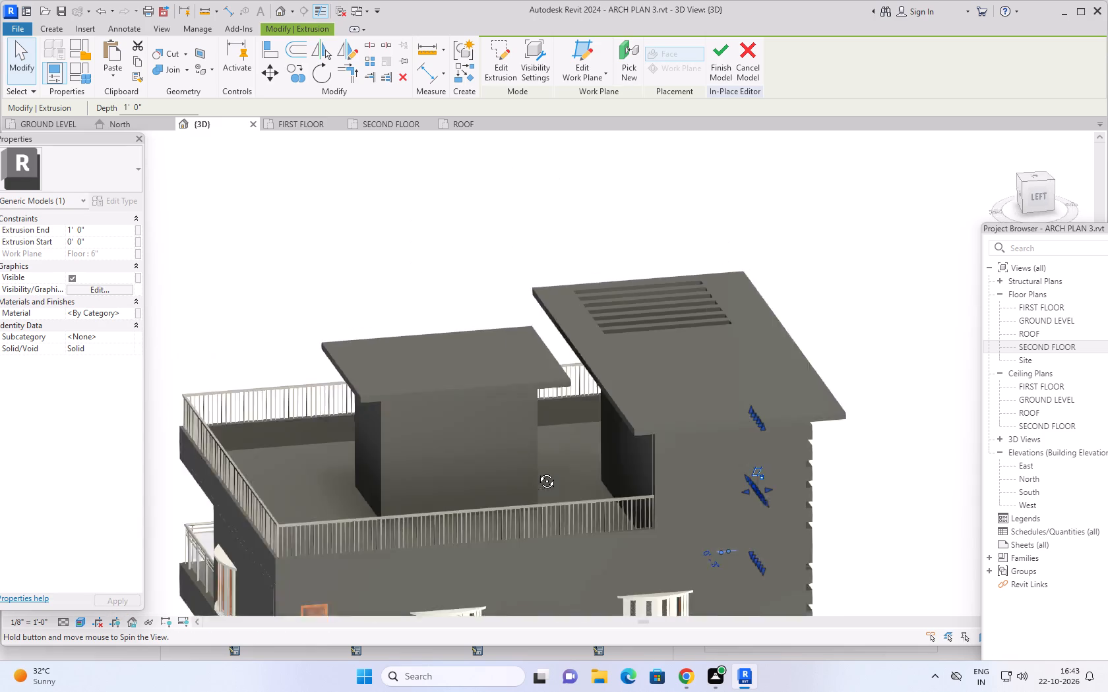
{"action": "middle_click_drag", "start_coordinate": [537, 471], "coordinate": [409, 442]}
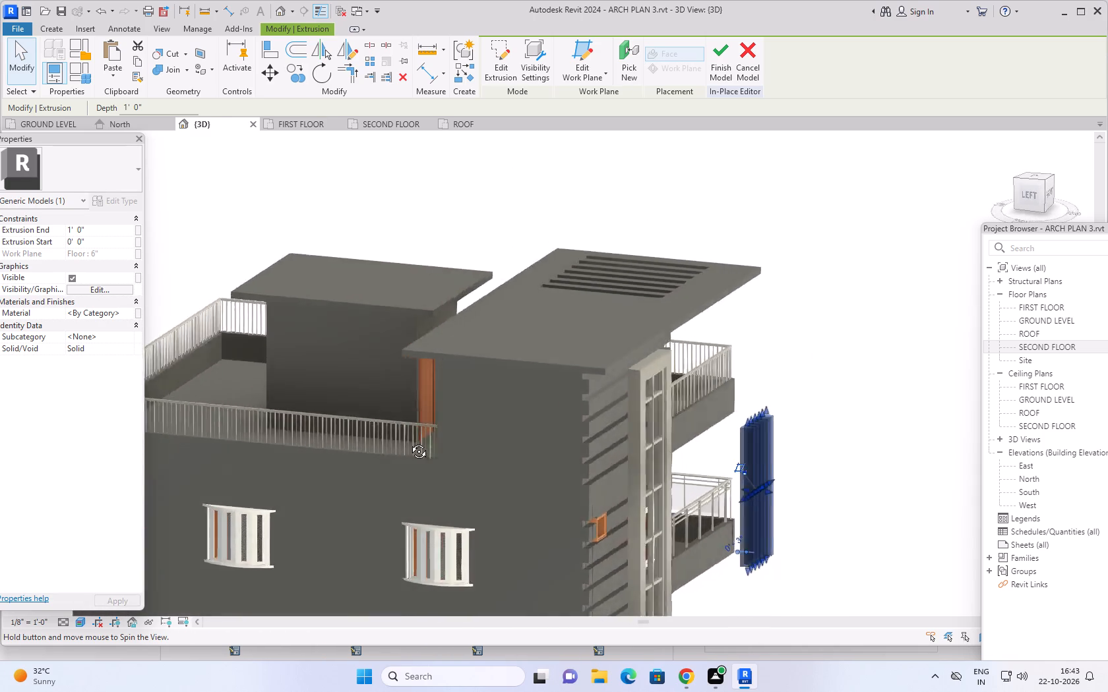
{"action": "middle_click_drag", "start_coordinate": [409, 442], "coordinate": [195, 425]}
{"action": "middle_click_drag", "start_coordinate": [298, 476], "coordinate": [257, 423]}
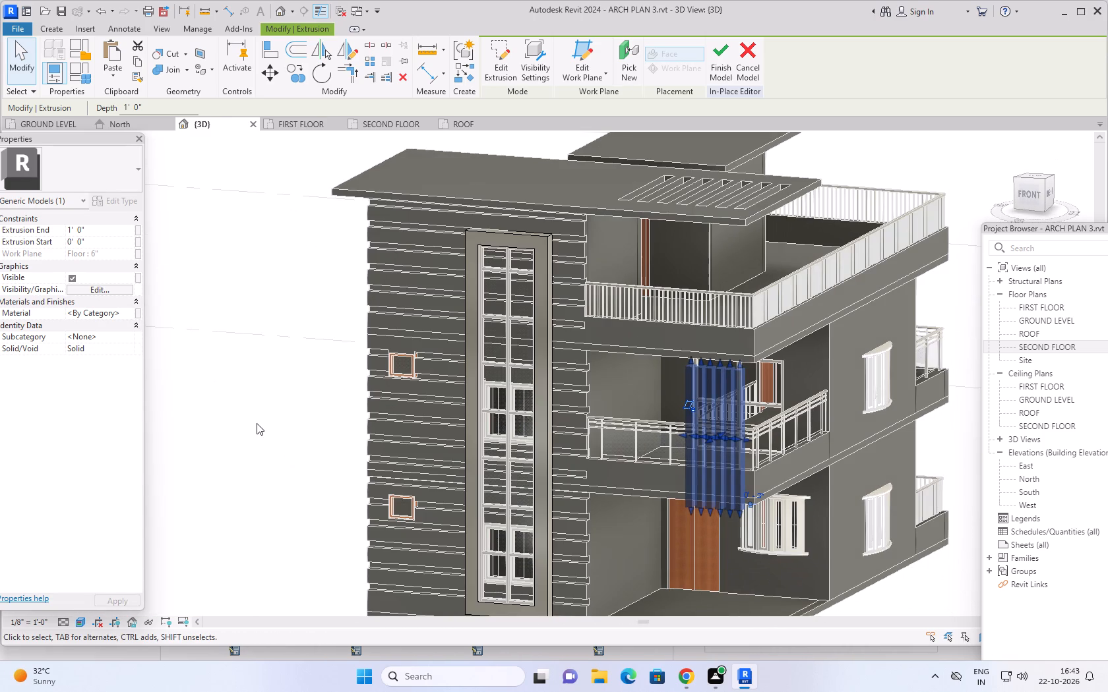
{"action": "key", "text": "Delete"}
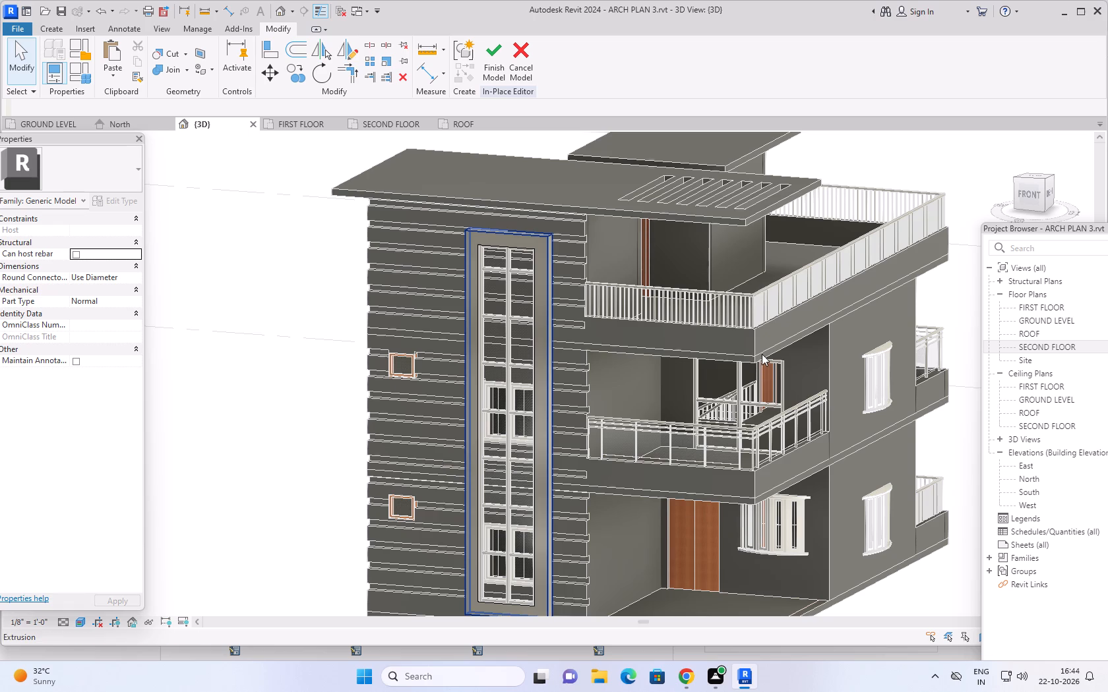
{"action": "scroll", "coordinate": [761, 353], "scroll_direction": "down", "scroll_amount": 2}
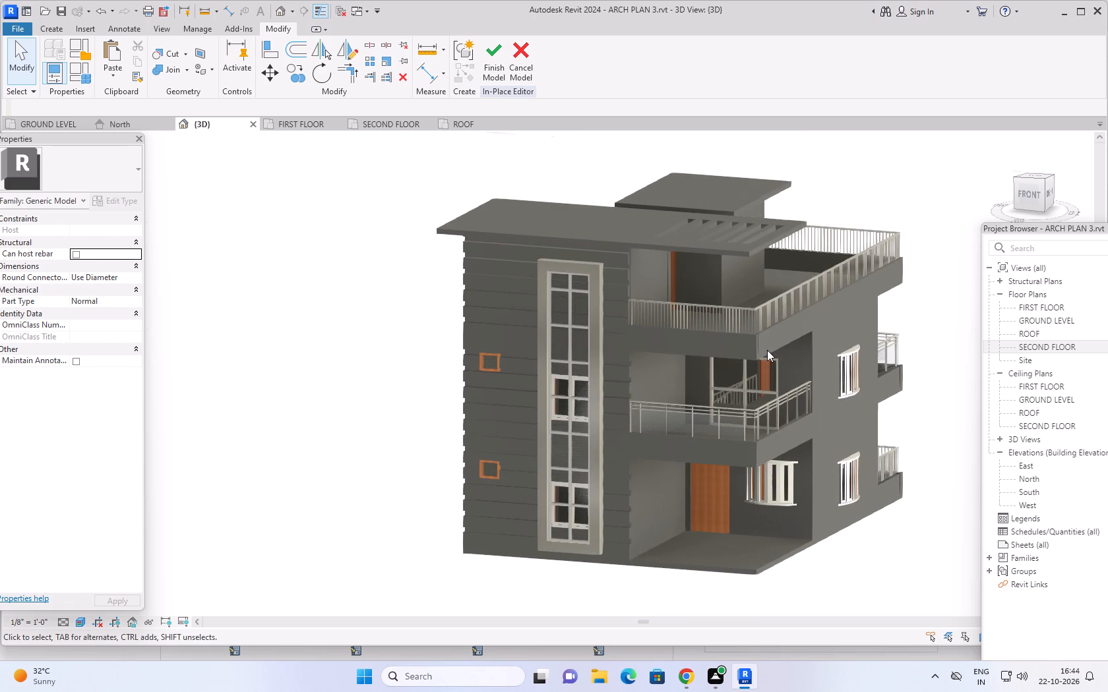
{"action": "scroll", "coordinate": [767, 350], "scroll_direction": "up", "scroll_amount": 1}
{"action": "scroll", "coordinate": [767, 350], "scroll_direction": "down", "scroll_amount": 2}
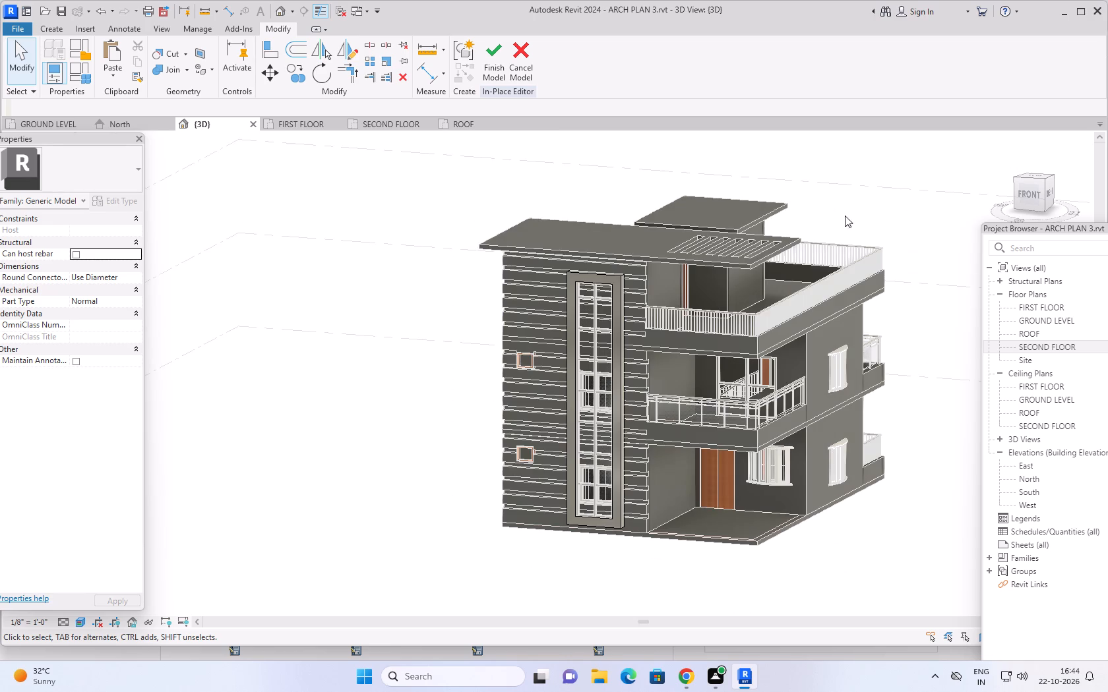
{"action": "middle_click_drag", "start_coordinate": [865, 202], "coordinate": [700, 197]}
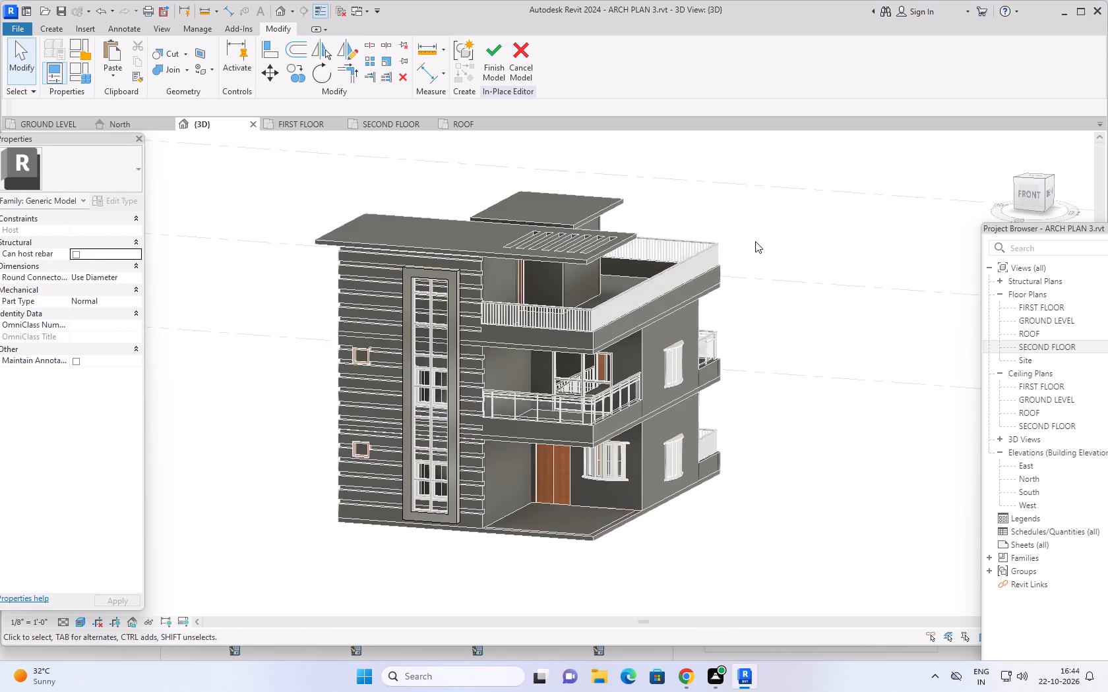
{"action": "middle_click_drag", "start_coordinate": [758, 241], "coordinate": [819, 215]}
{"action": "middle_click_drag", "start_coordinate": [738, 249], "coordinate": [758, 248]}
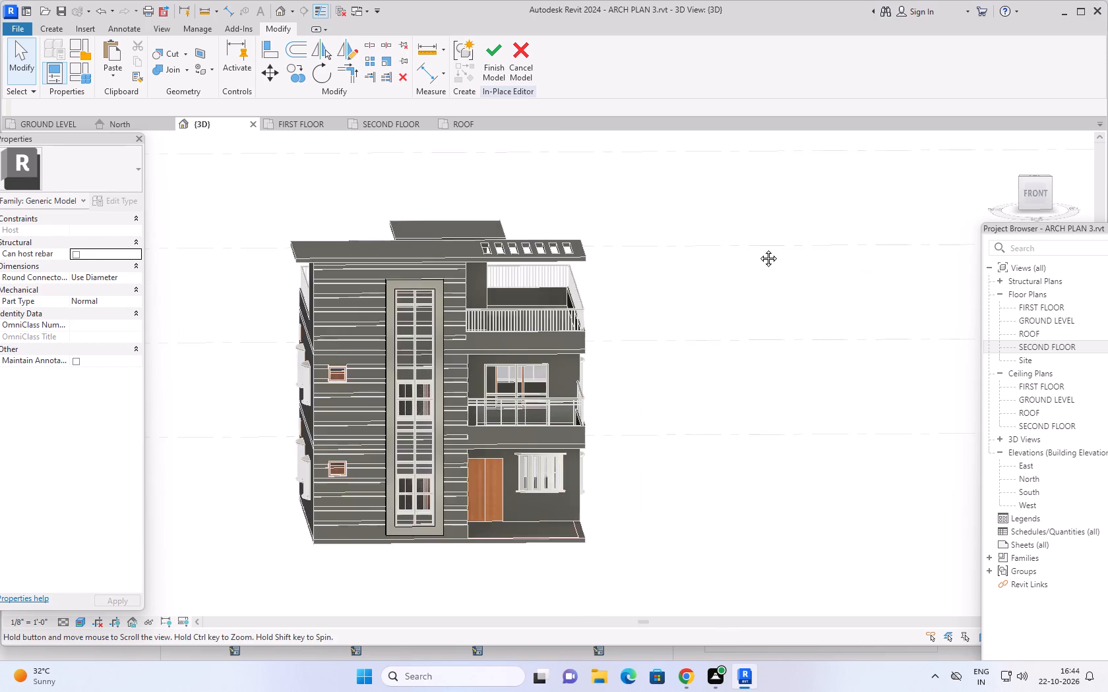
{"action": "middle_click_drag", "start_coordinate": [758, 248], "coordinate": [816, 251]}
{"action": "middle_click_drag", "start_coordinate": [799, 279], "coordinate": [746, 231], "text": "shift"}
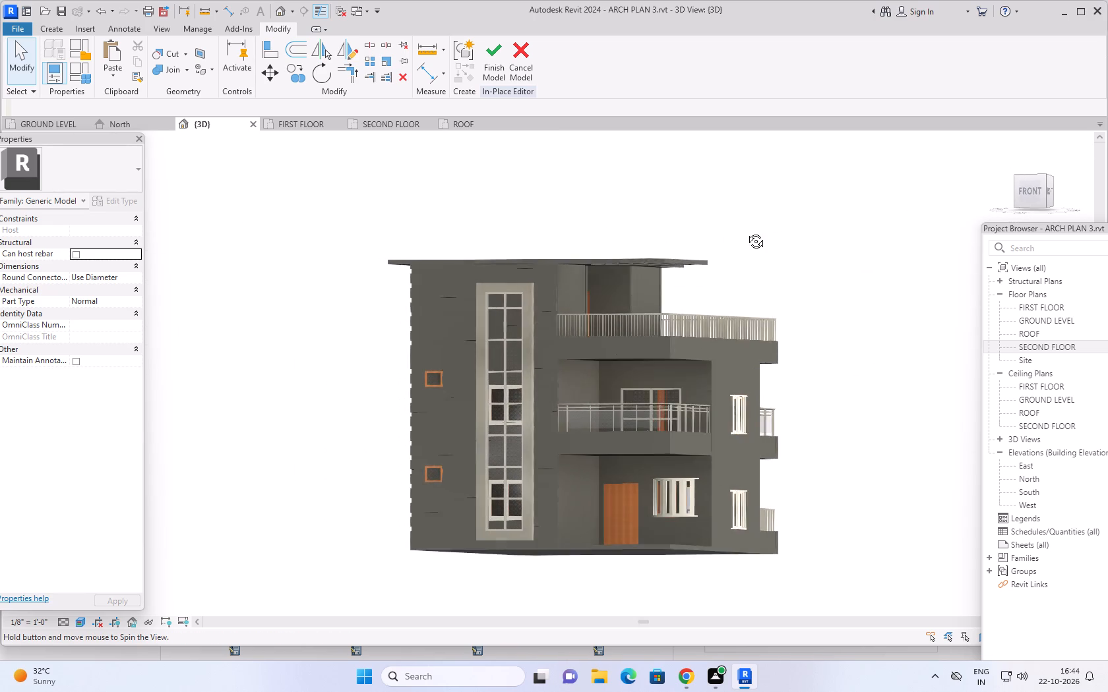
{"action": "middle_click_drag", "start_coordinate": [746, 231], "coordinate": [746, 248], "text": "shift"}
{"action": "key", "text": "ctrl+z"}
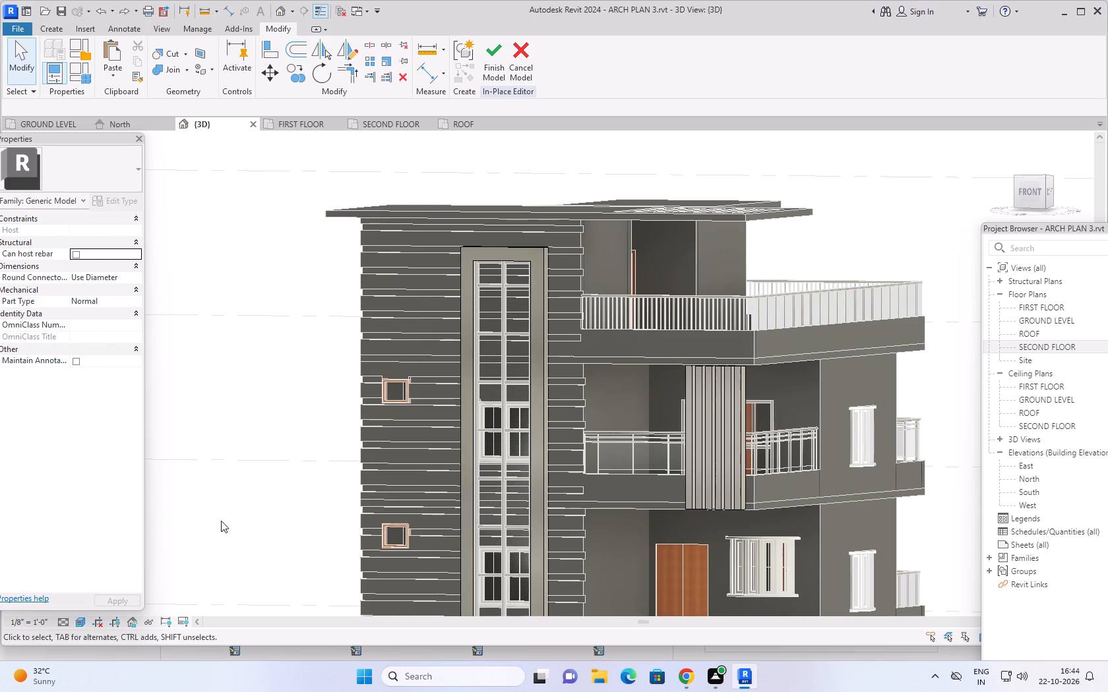
Set the vertical fins' Extrusion Start to -2' and their Extrusion End to 0.
{"action": "middle_click_drag", "start_coordinate": [239, 488], "coordinate": [243, 445]}
{"action": "middle_click_drag", "start_coordinate": [278, 506], "coordinate": [206, 491]}
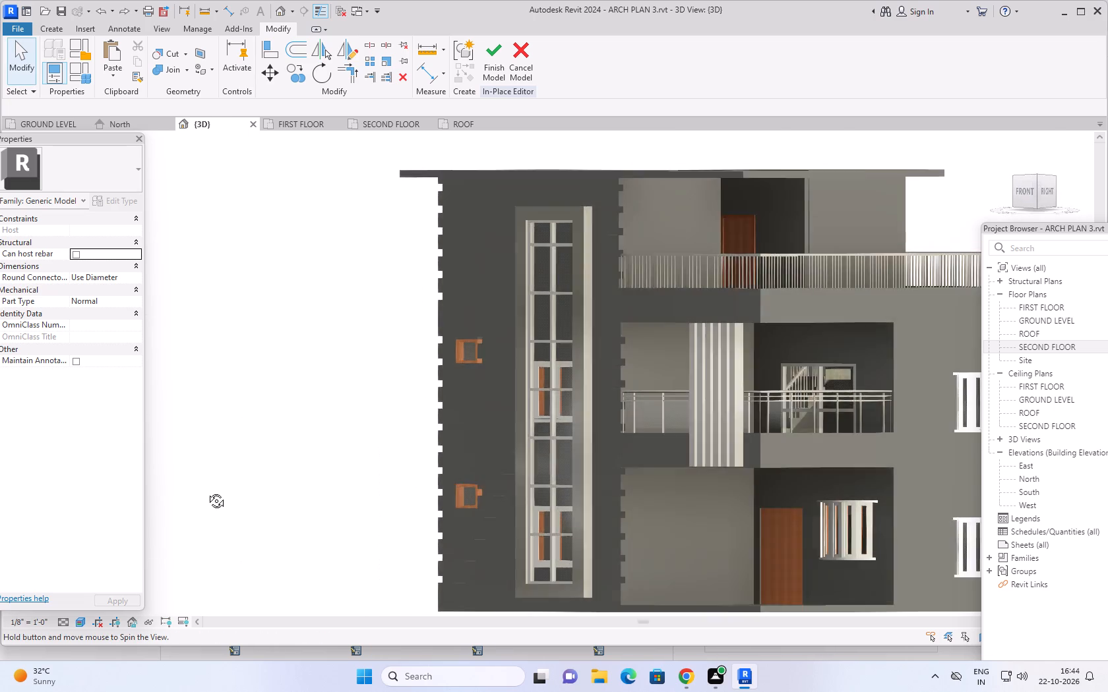
{"action": "middle_click_drag", "start_coordinate": [206, 491], "coordinate": [193, 486]}
{"action": "middle_click_drag", "start_coordinate": [337, 516], "coordinate": [245, 540]}
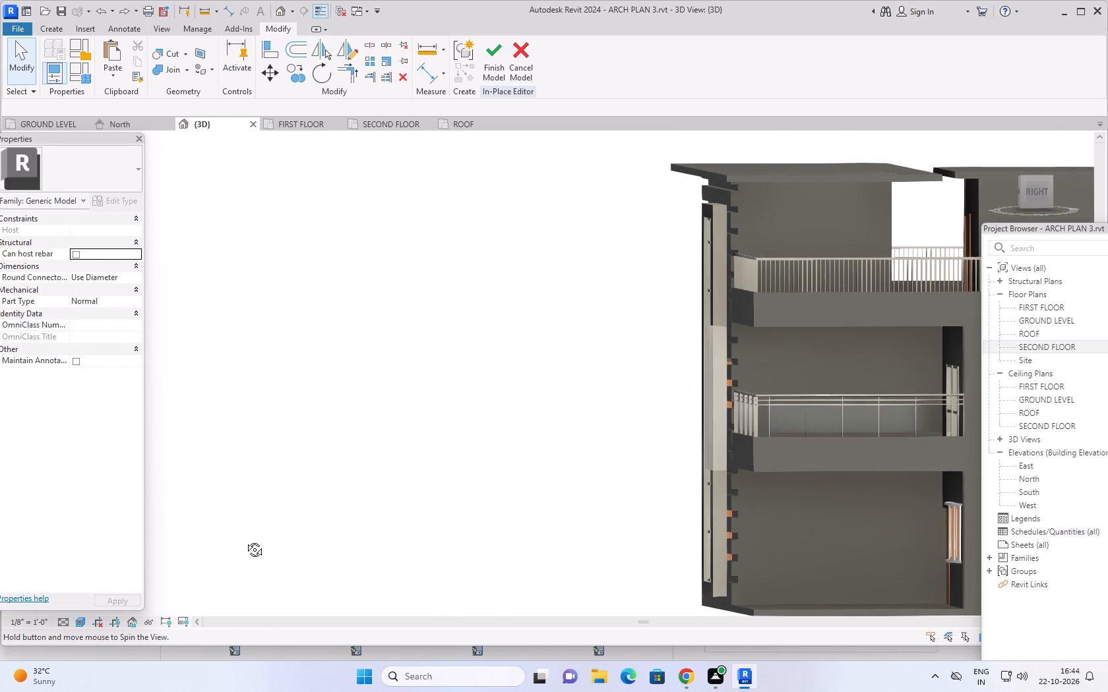
{"action": "middle_click_drag", "start_coordinate": [245, 540], "coordinate": [245, 541]}
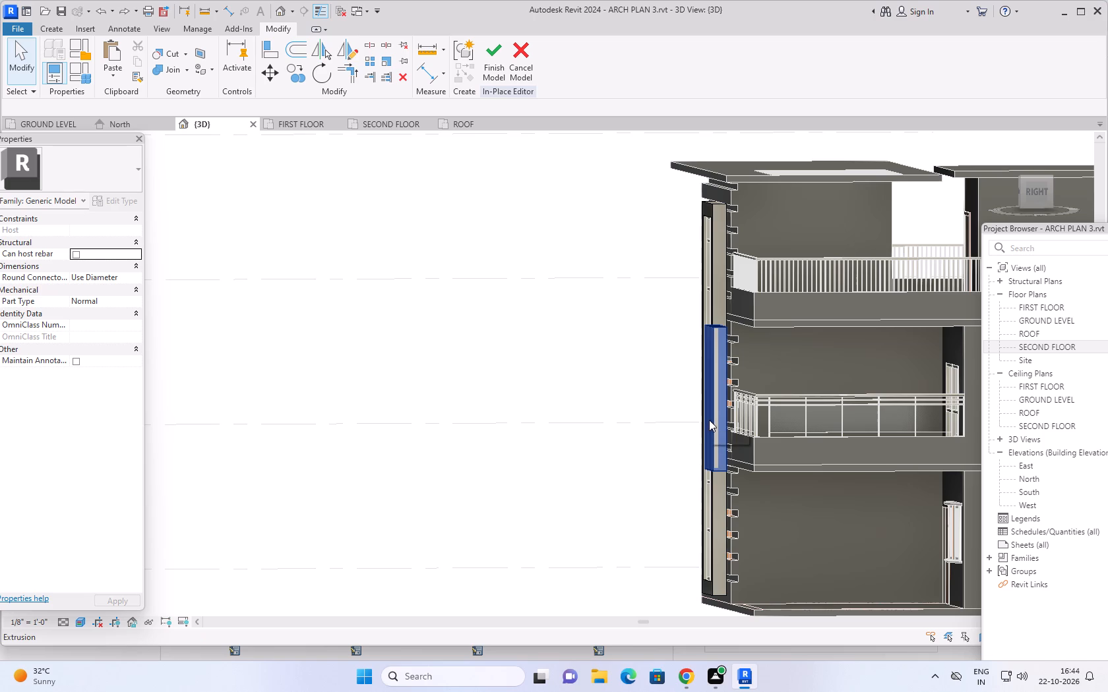
{"action": "left_click", "coordinate": [709, 420]}
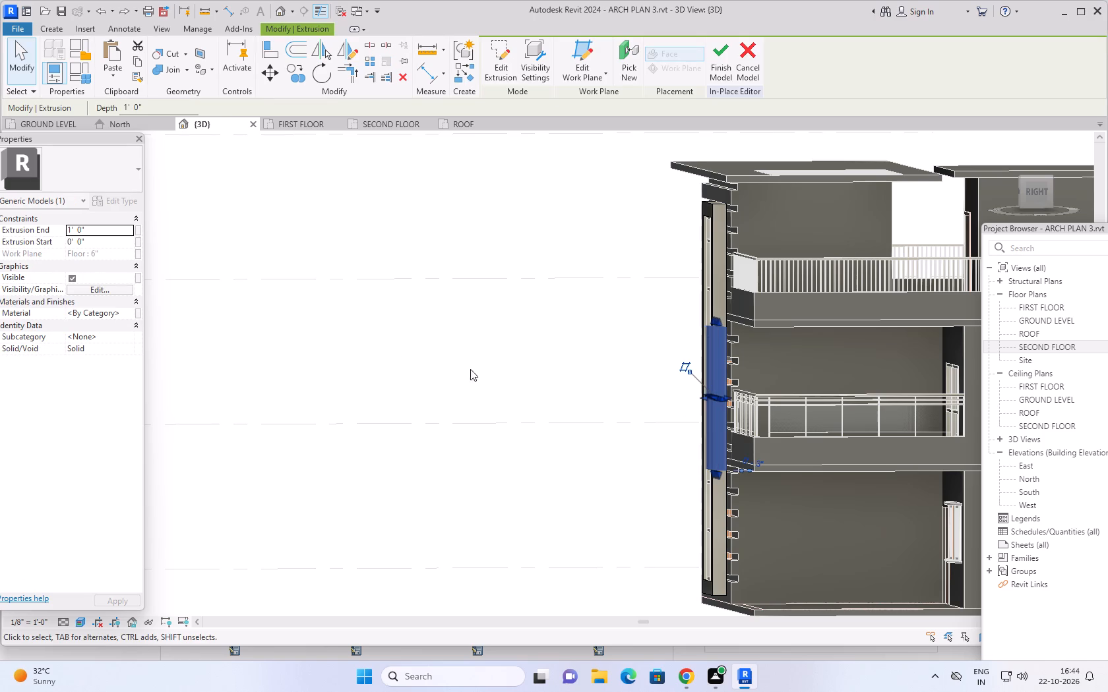
{"action": "left_click", "coordinate": [91, 241]}
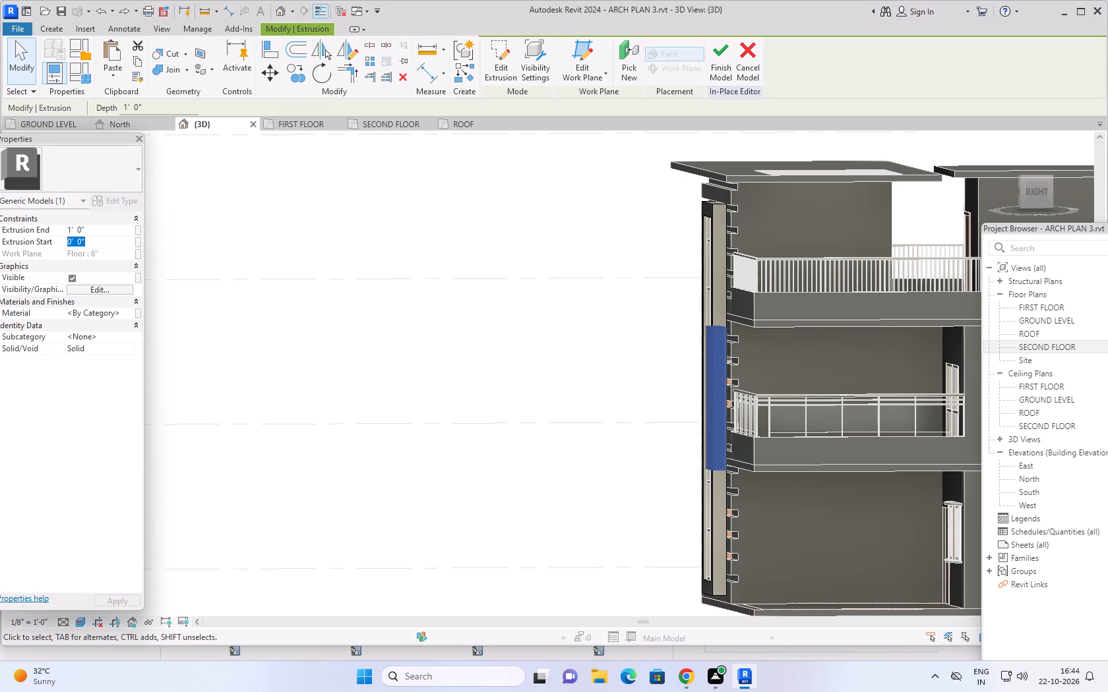
{"action": "type", "text": "-2'"}
{"action": "key", "text": "Return"}
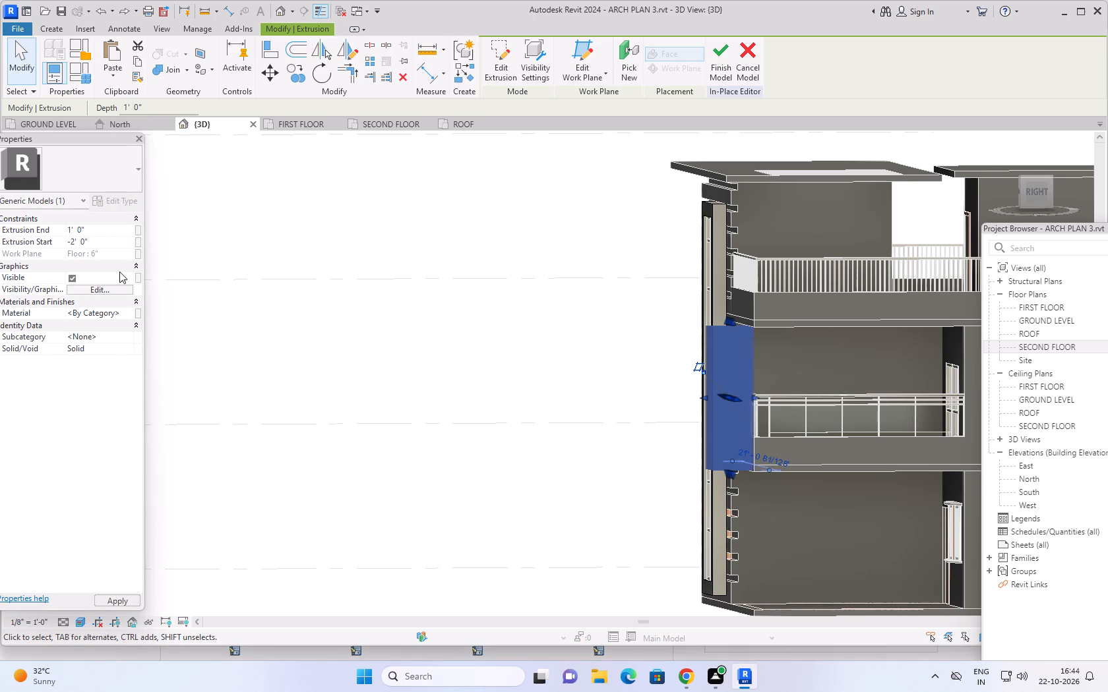
{"action": "left_click", "coordinate": [97, 227]}
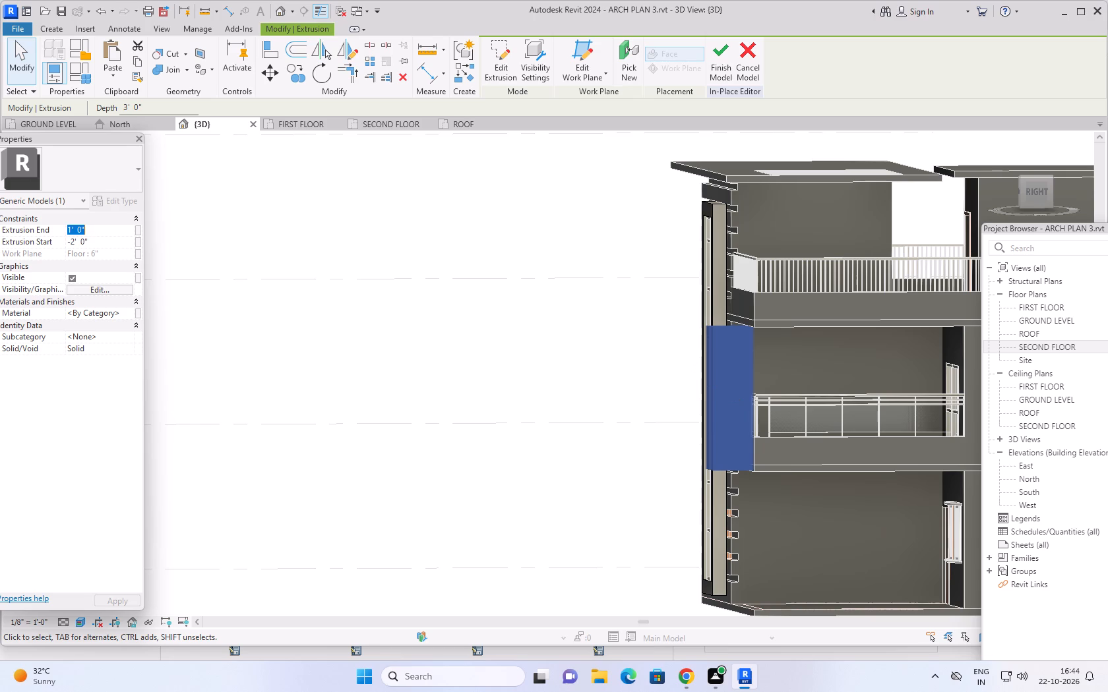
{"action": "key", "text": "0"}
{"action": "key", "text": "Return"}
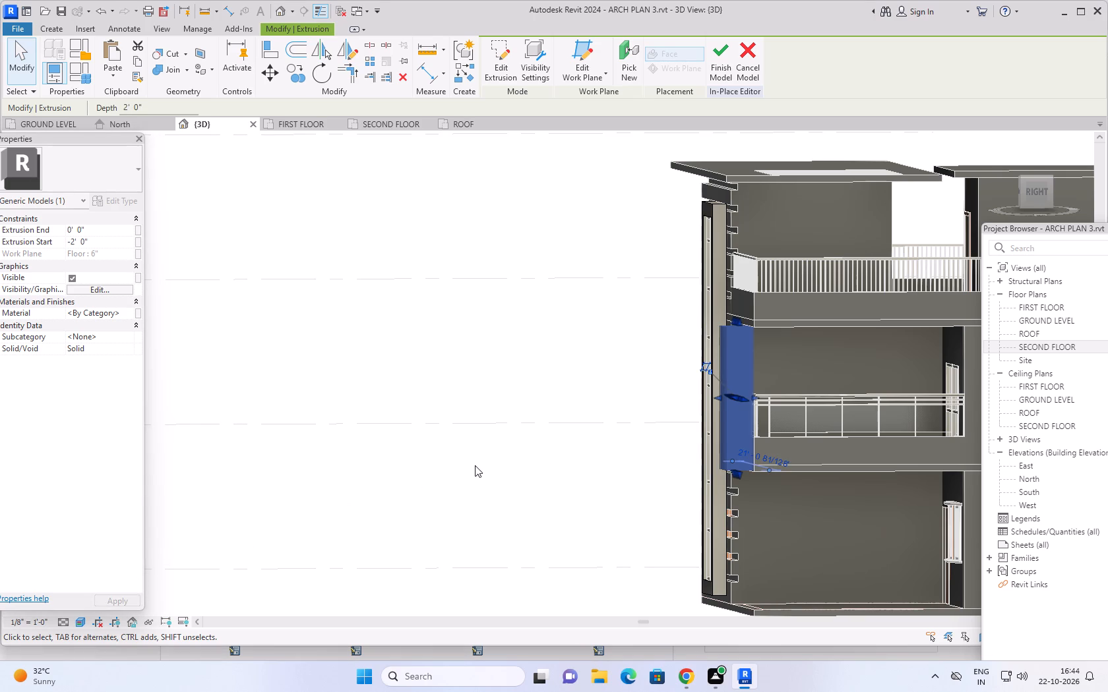
Check the fins' depth against the first-floor balcony edge in 3D and set their Extrusion Start to -1'.
{"action": "middle_click_drag", "start_coordinate": [457, 466], "coordinate": [667, 494], "text": "shift"}
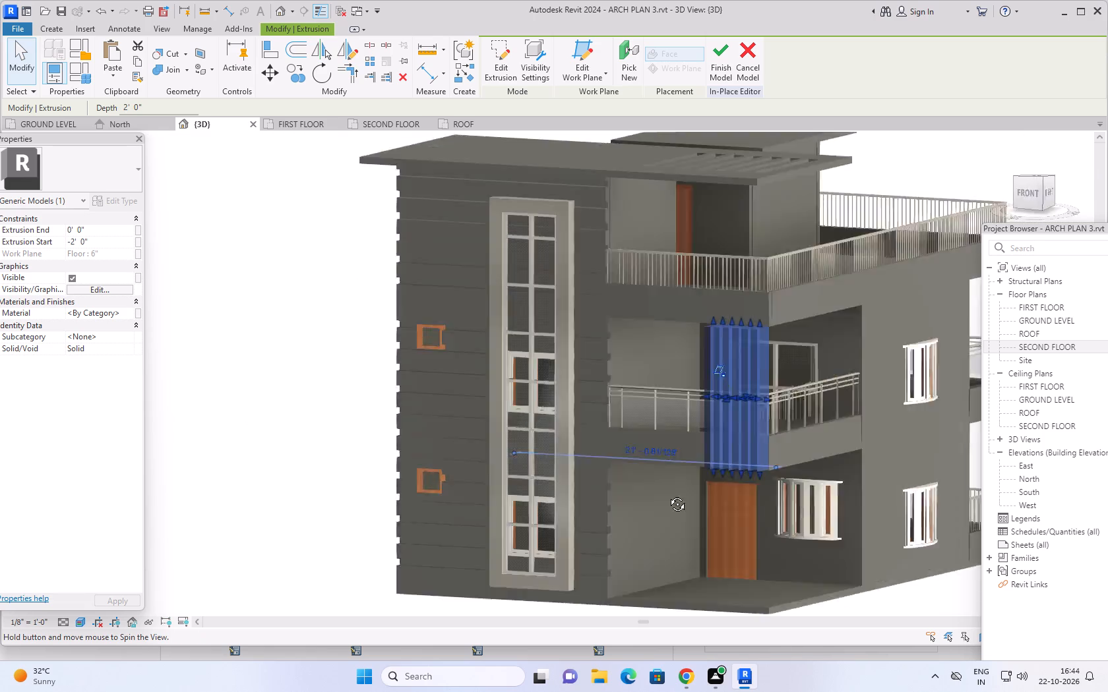
{"action": "middle_click_drag", "start_coordinate": [667, 494], "coordinate": [832, 479], "text": "shift"}
{"action": "left_click", "coordinate": [830, 476]}
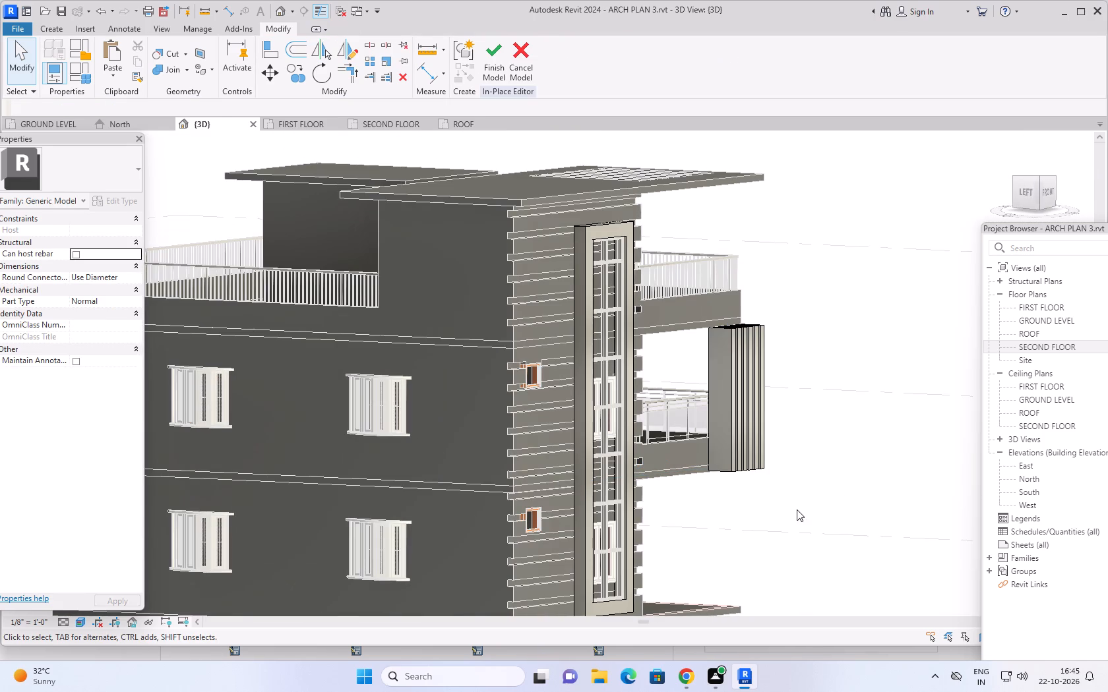
{"action": "middle_click_drag", "start_coordinate": [777, 512], "coordinate": [734, 519], "text": "shift"}
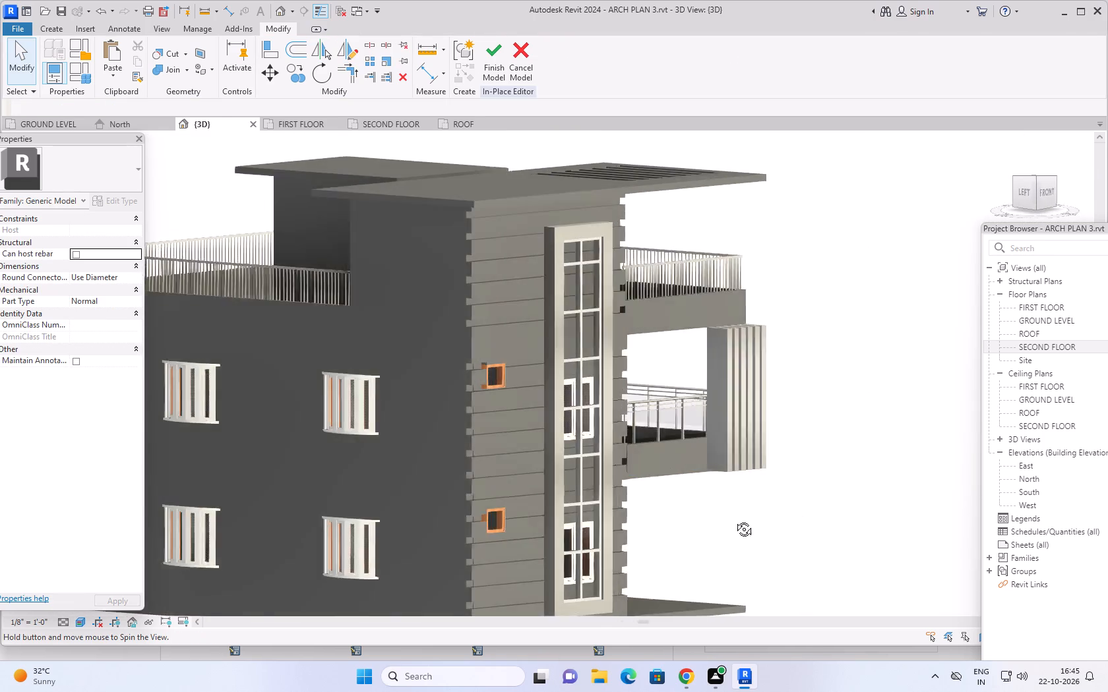
{"action": "middle_click_drag", "start_coordinate": [734, 519], "coordinate": [686, 511], "text": "shift"}
{"action": "left_click", "coordinate": [714, 401]}
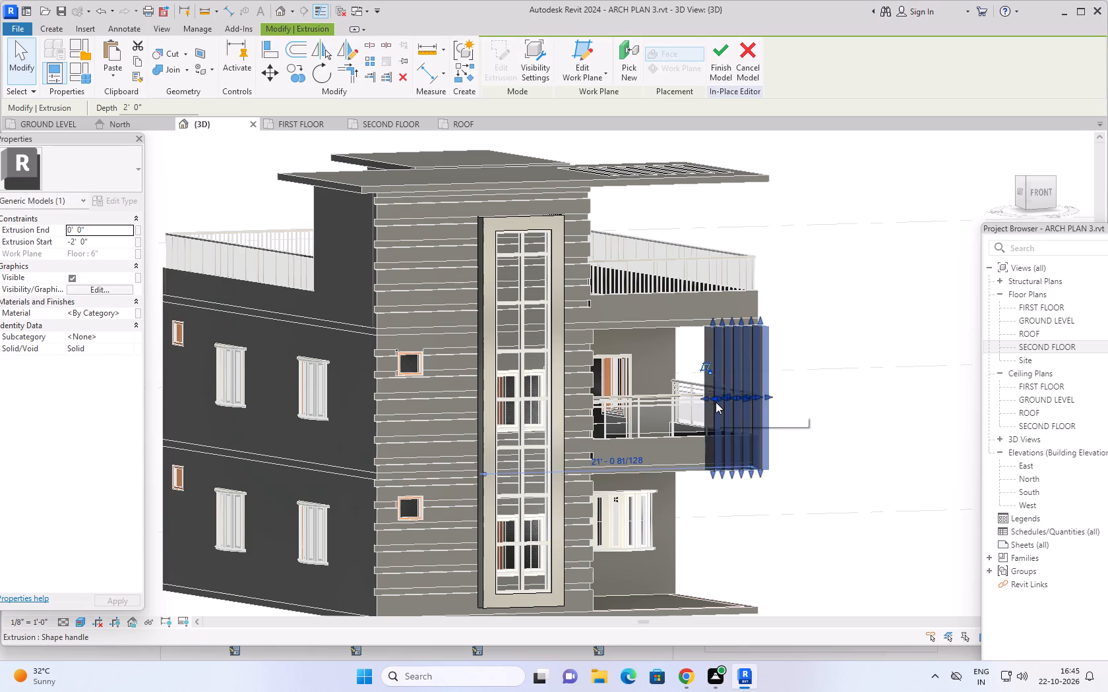
{"action": "middle_click_drag", "start_coordinate": [806, 447], "coordinate": [631, 507], "text": "shift"}
{"action": "scroll", "coordinate": [799, 453], "scroll_direction": "down", "scroll_amount": 1, "text": "shift"}
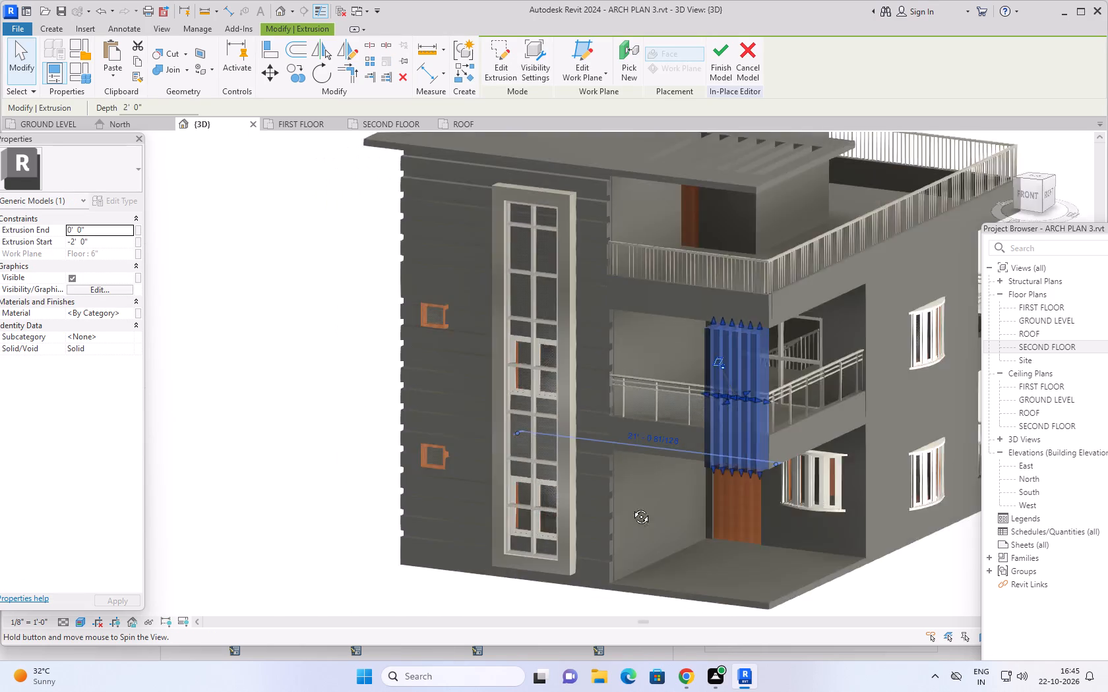
{"action": "middle_click_drag", "start_coordinate": [631, 507], "coordinate": [488, 472], "text": "shift"}
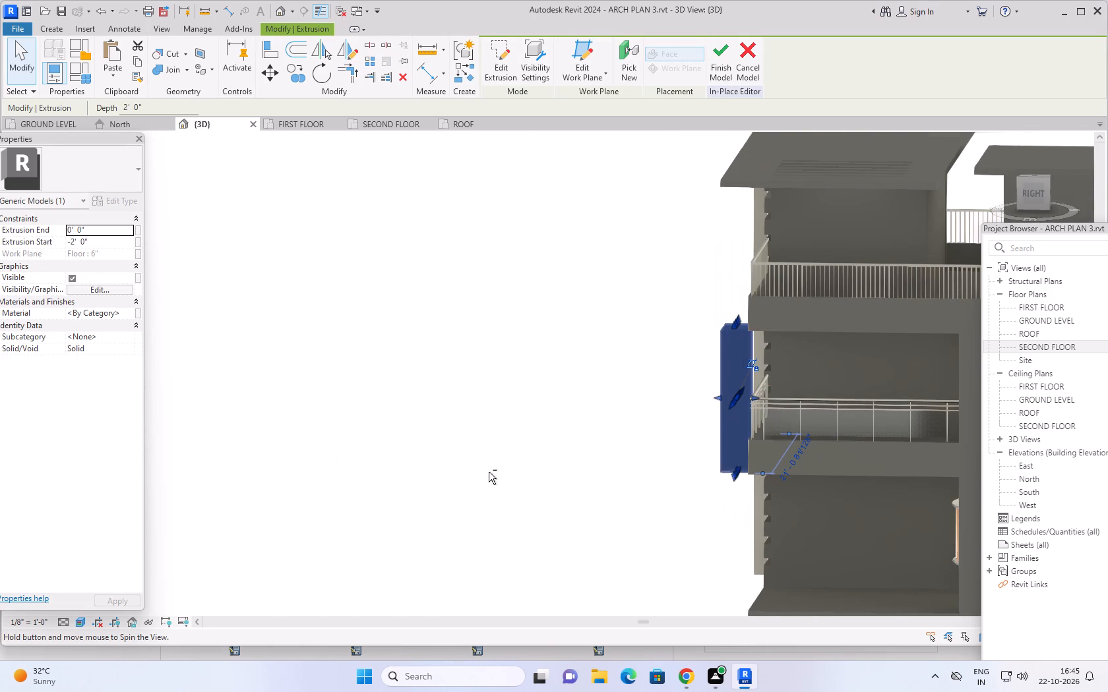
{"action": "scroll", "coordinate": [745, 401], "scroll_direction": "up", "scroll_amount": 3}
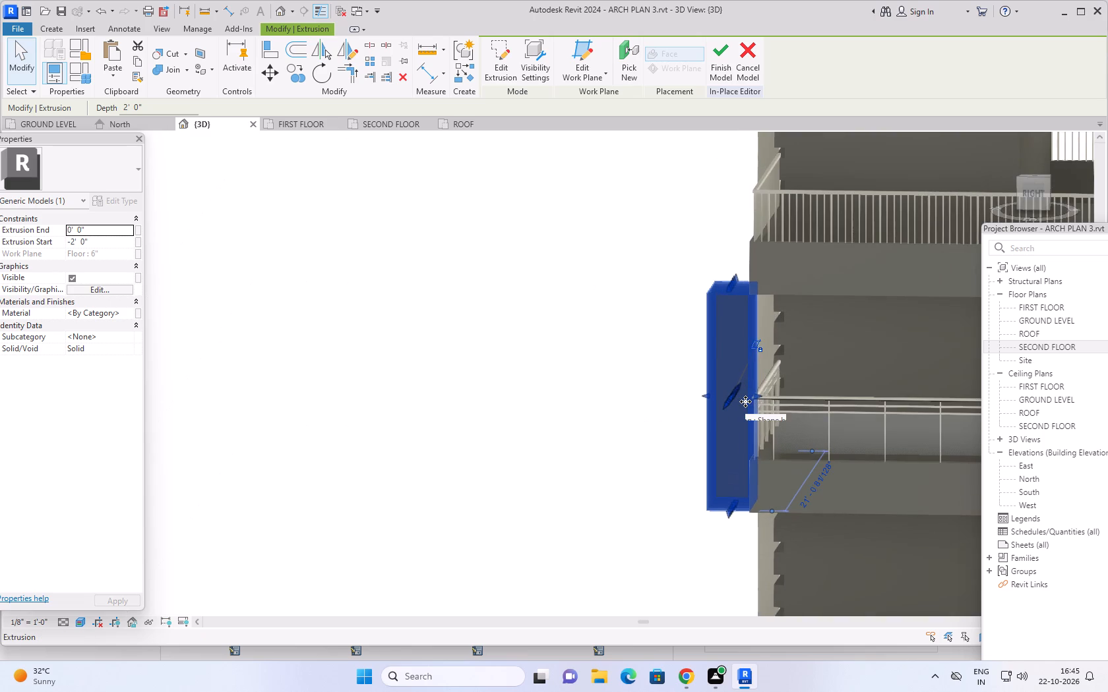
{"action": "scroll", "coordinate": [753, 403], "scroll_direction": "up", "scroll_amount": 5}
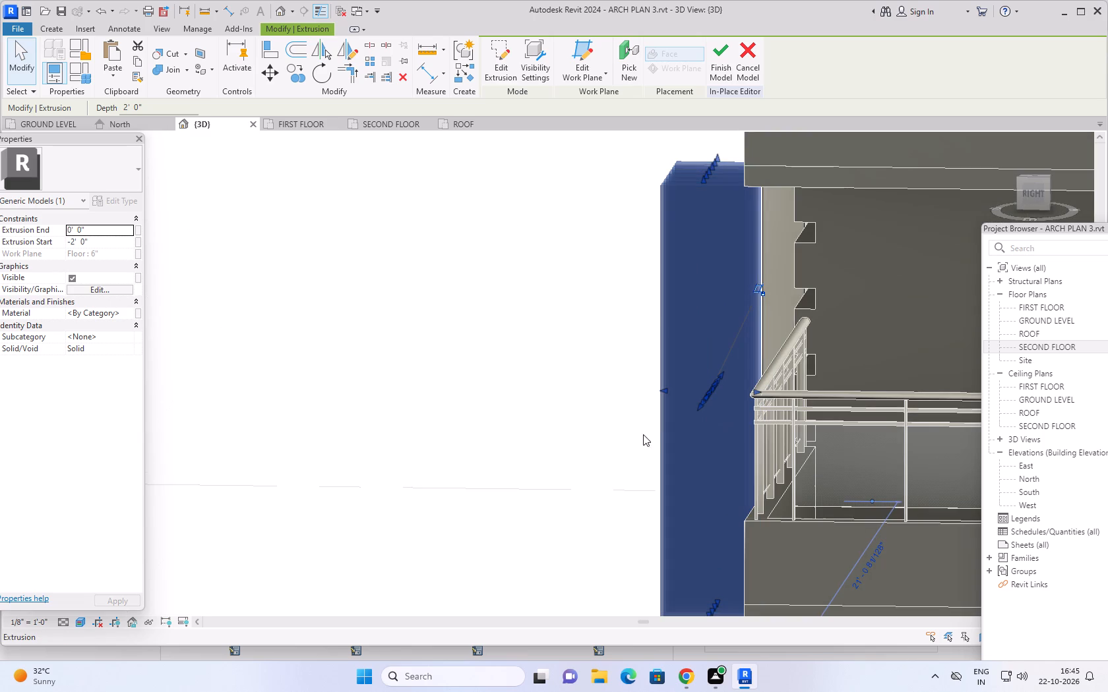
{"action": "left_click", "coordinate": [102, 242]}
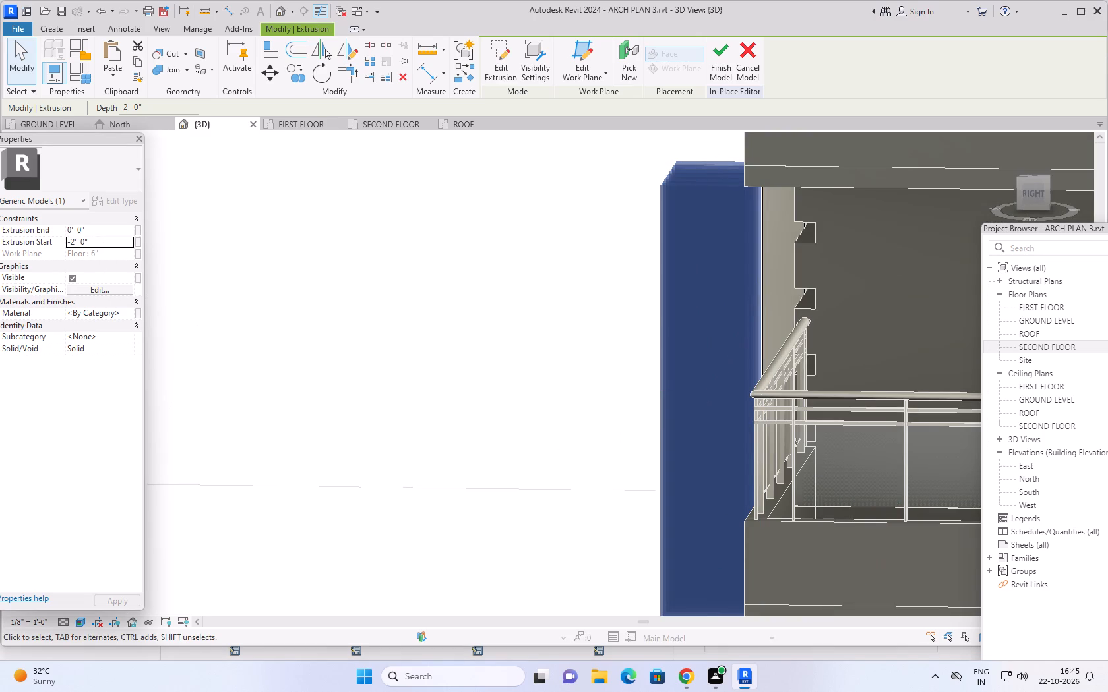
{"action": "type", "text": "-1'"}
{"action": "key", "text": "Return"}
{"action": "left_click", "coordinate": [106, 598]}
Check the vertical fins against the first-floor balcony in 3D and delete them from the in-place model.
{"action": "scroll", "coordinate": [464, 382], "scroll_direction": "down", "scroll_amount": 2}
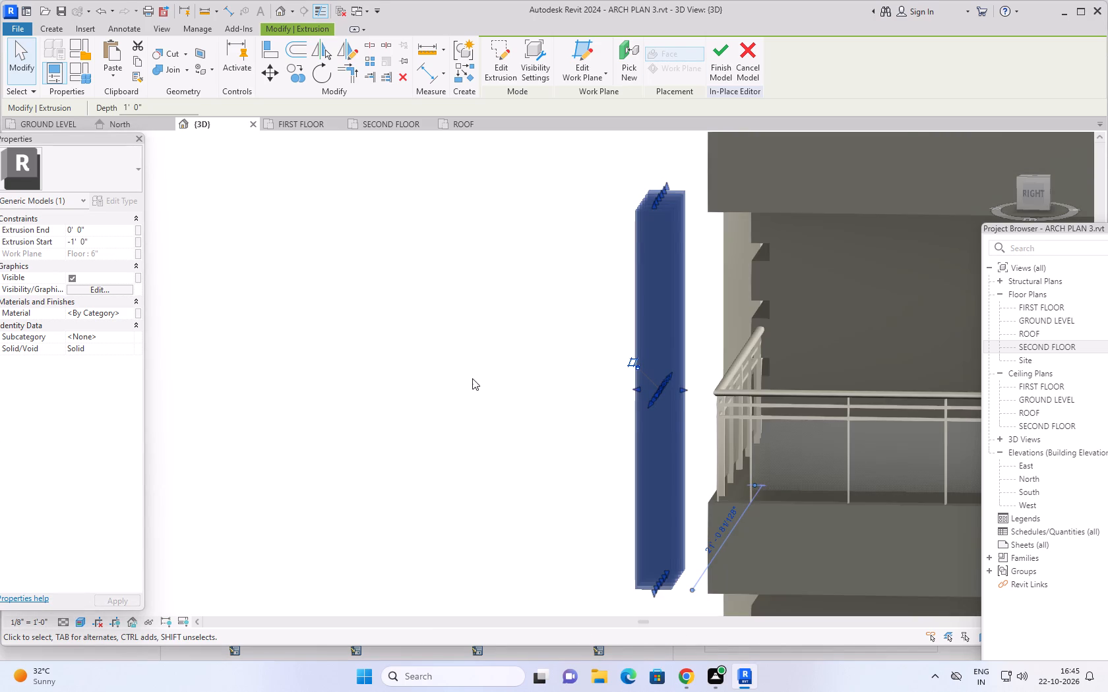
{"action": "middle_click_drag", "start_coordinate": [477, 370], "coordinate": [470, 358]}
{"action": "middle_click_drag", "start_coordinate": [470, 358], "coordinate": [637, 415], "text": "shift"}
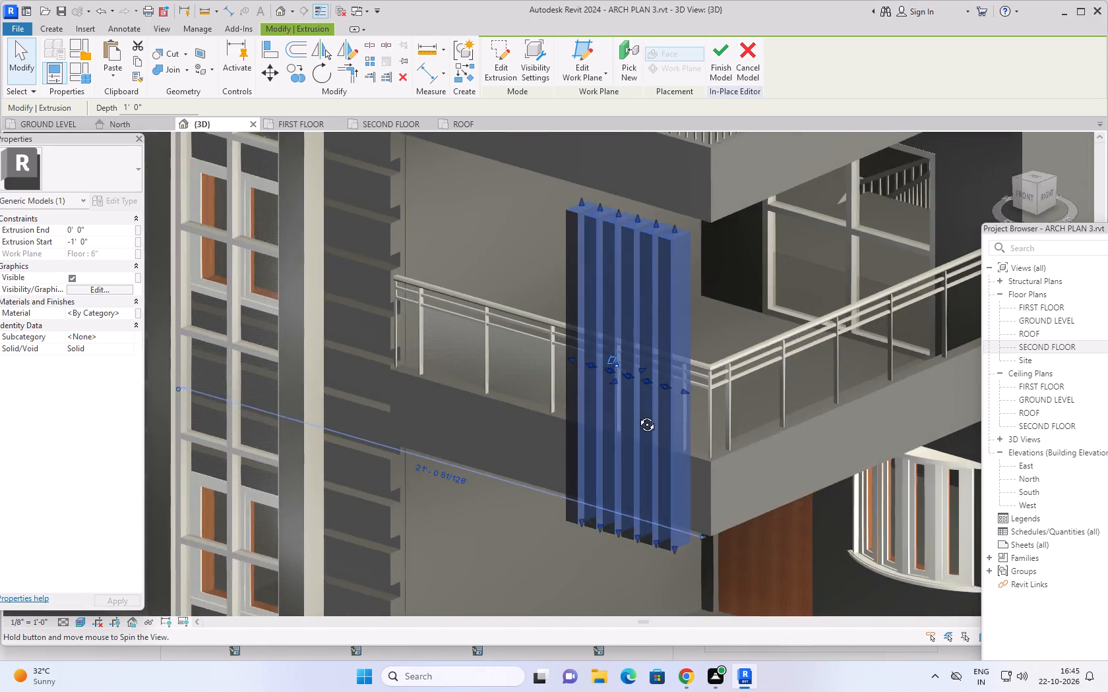
{"action": "middle_click_drag", "start_coordinate": [637, 415], "coordinate": [689, 416], "text": "shift"}
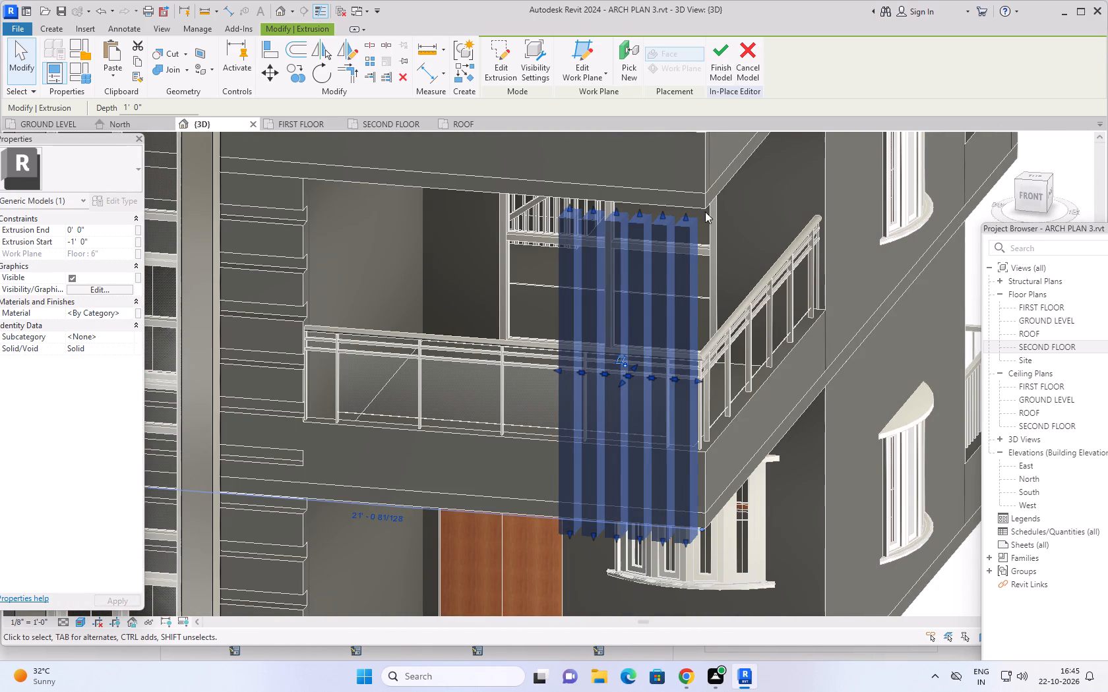
{"action": "key", "text": "Delete"}
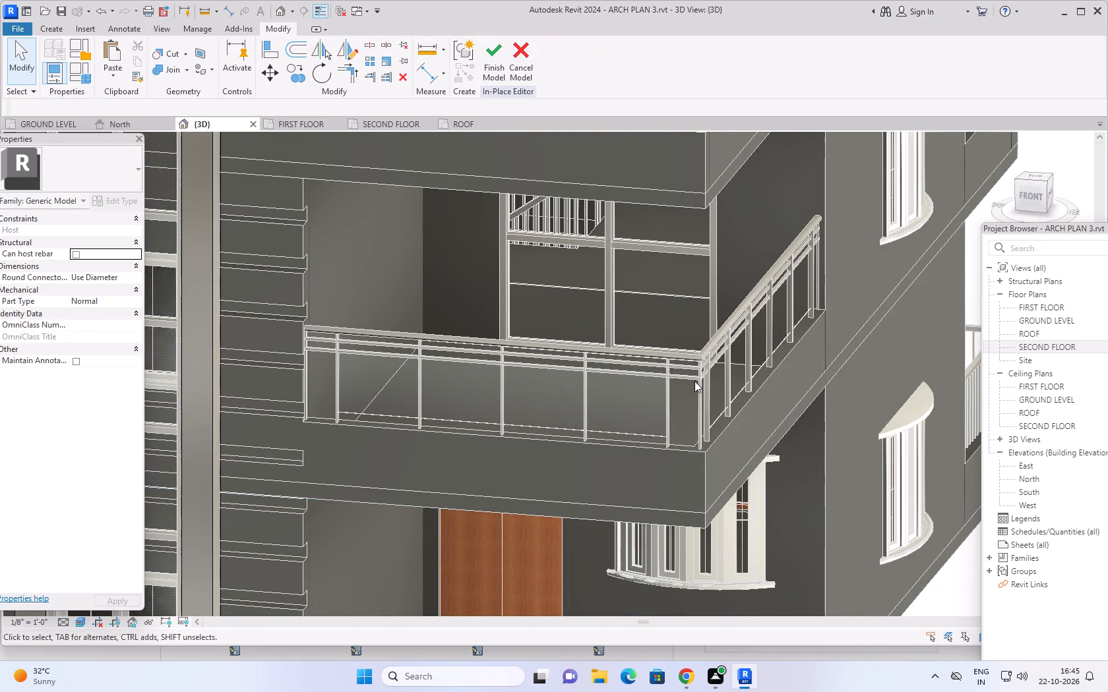
{"action": "scroll", "coordinate": [694, 381], "scroll_direction": "down", "scroll_amount": 3}
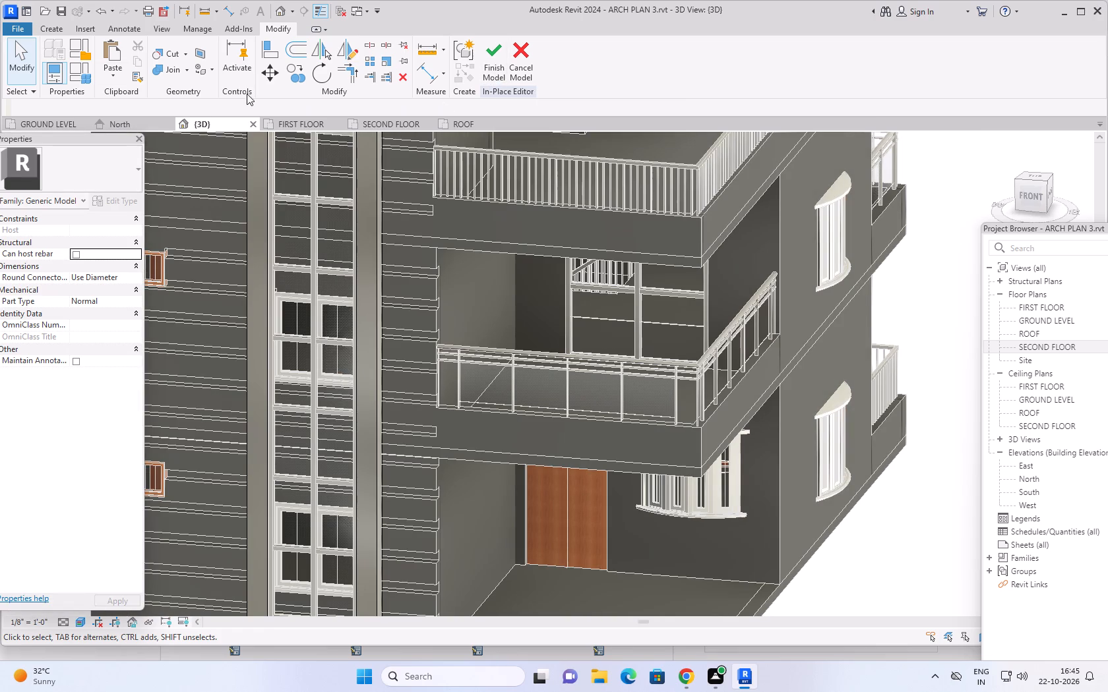
Start a new extrusion and sketch a rectangle about 9" wide and 10'-6" high at the balcony's outer corner, between the two floor slabs' undersides.
{"action": "left_click", "coordinate": [57, 27]}
{"action": "left_click", "coordinate": [117, 57]}
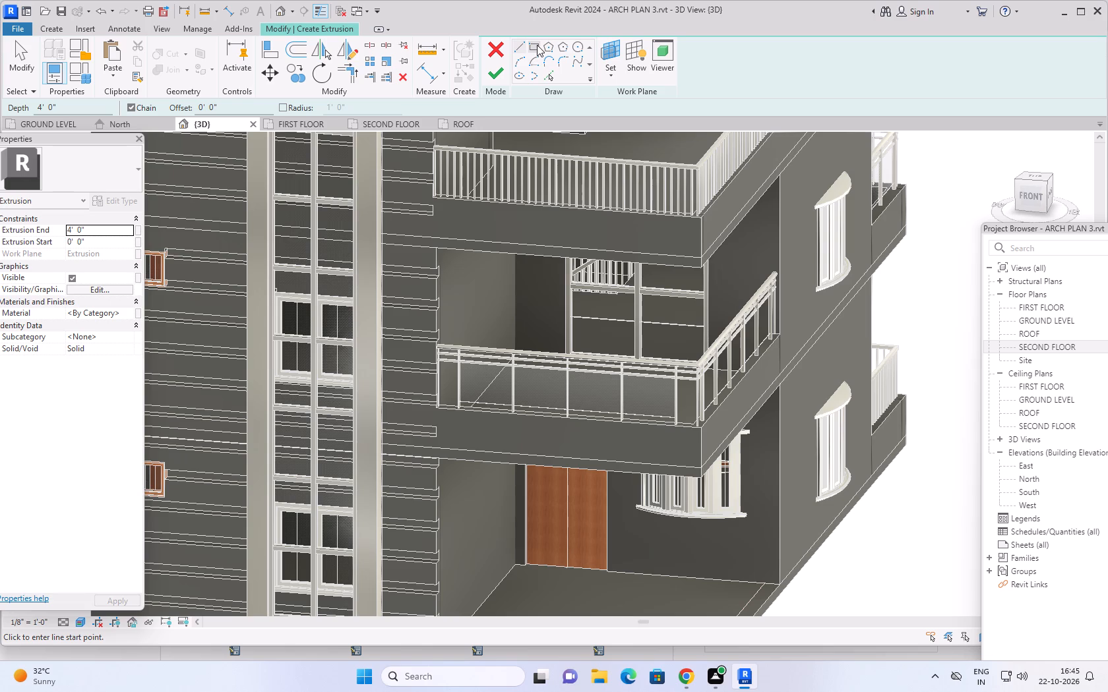
{"action": "left_click", "coordinate": [537, 45]}
{"action": "scroll", "coordinate": [838, 465], "scroll_direction": "down", "scroll_amount": 1}
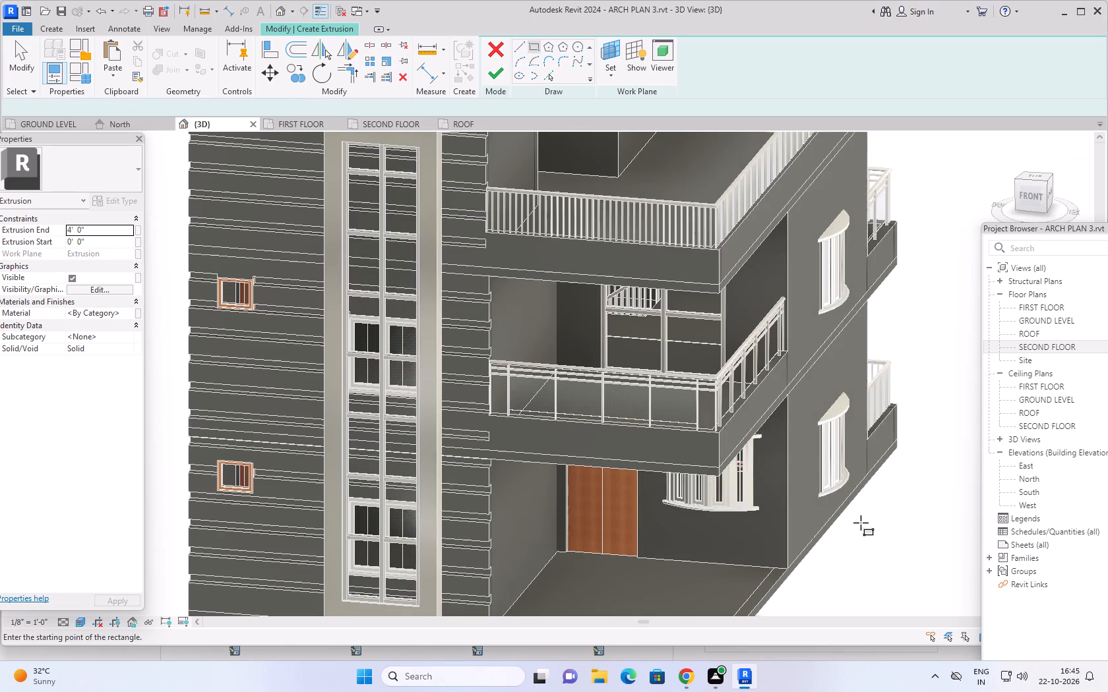
{"action": "middle_click_drag", "start_coordinate": [861, 523], "coordinate": [899, 428], "text": "shift"}
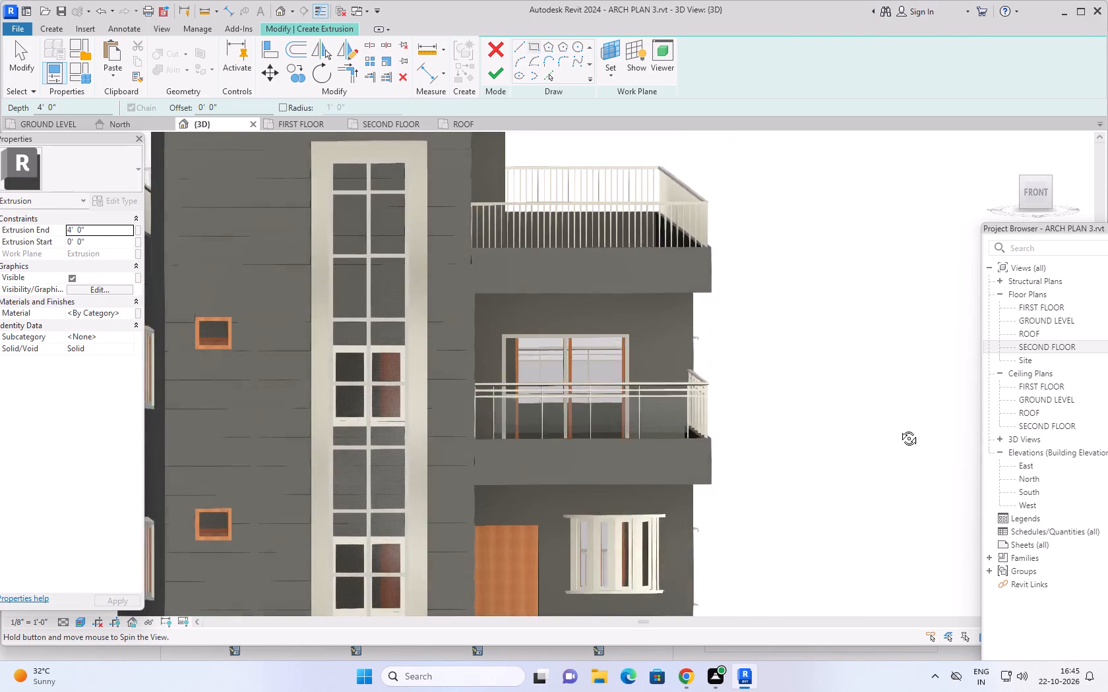
{"action": "middle_click_drag", "start_coordinate": [899, 428], "coordinate": [898, 413], "text": "shift"}
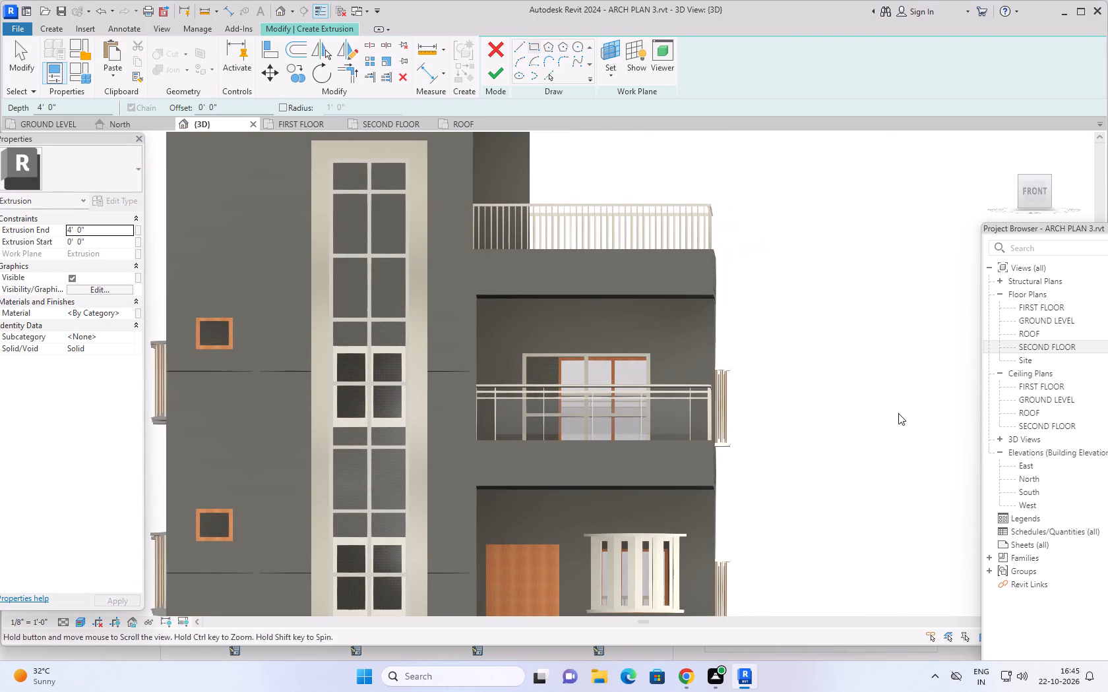
{"action": "scroll", "coordinate": [894, 422], "scroll_direction": "down", "scroll_amount": 2}
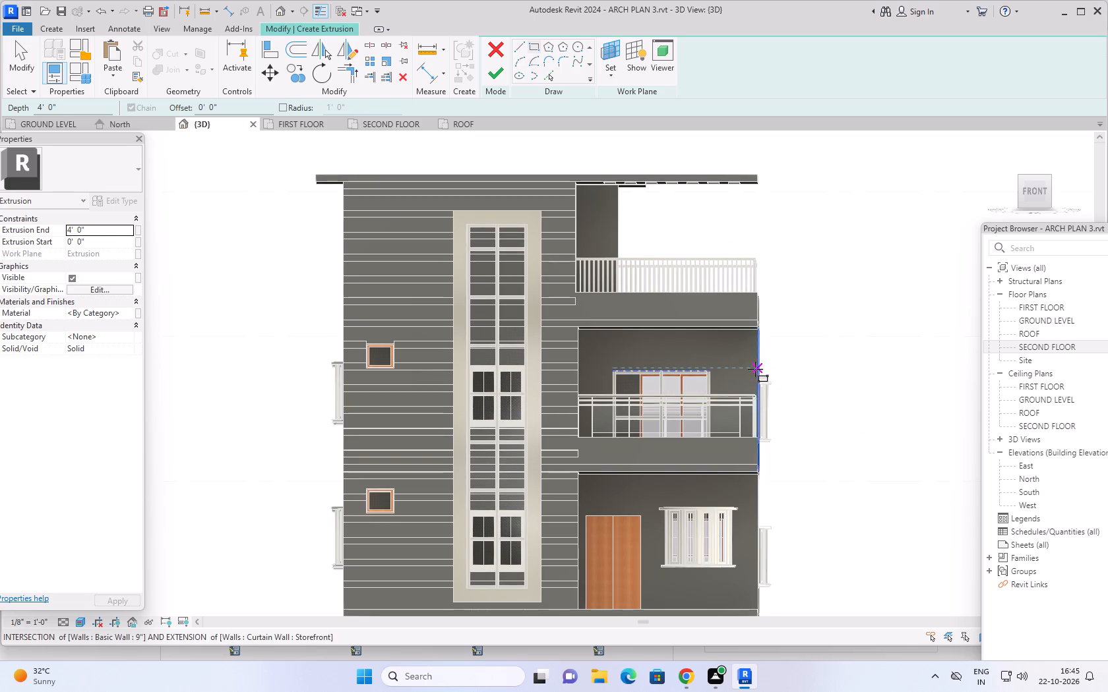
{"action": "scroll", "coordinate": [751, 364], "scroll_direction": "up", "scroll_amount": 2}
{"action": "middle_click_drag", "start_coordinate": [816, 335], "coordinate": [820, 372], "text": "shift"}
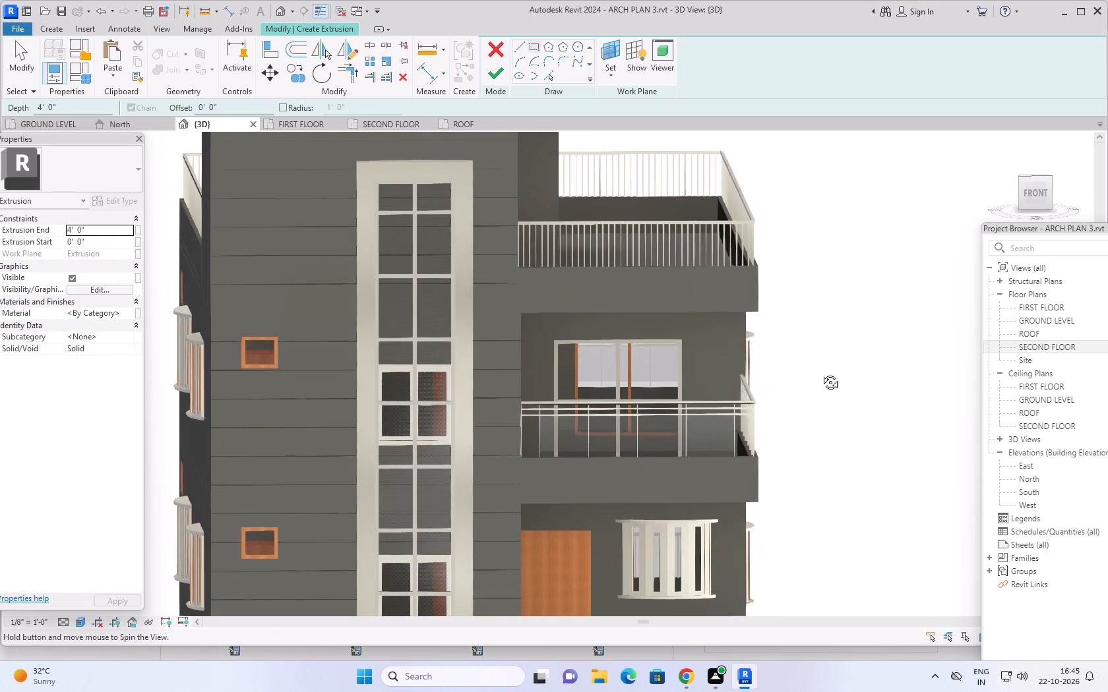
{"action": "middle_click_drag", "start_coordinate": [820, 372], "coordinate": [809, 368], "text": "shift"}
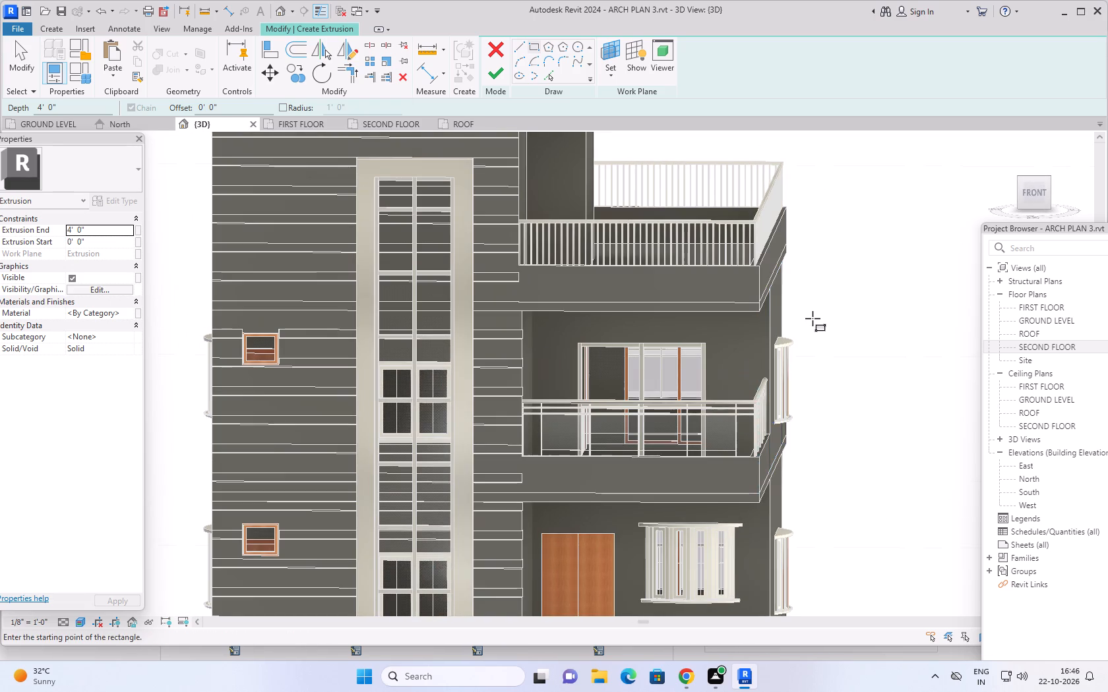
{"action": "middle_click_drag", "start_coordinate": [818, 309], "coordinate": [826, 281], "text": "shift"}
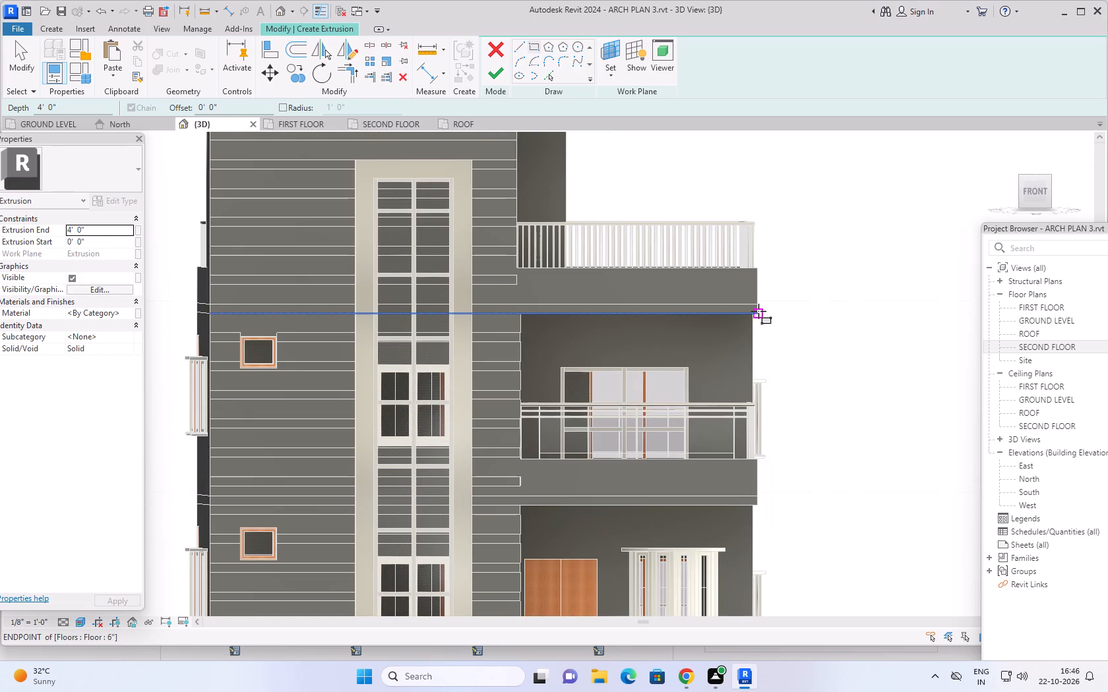
{"action": "left_click", "coordinate": [758, 312]}
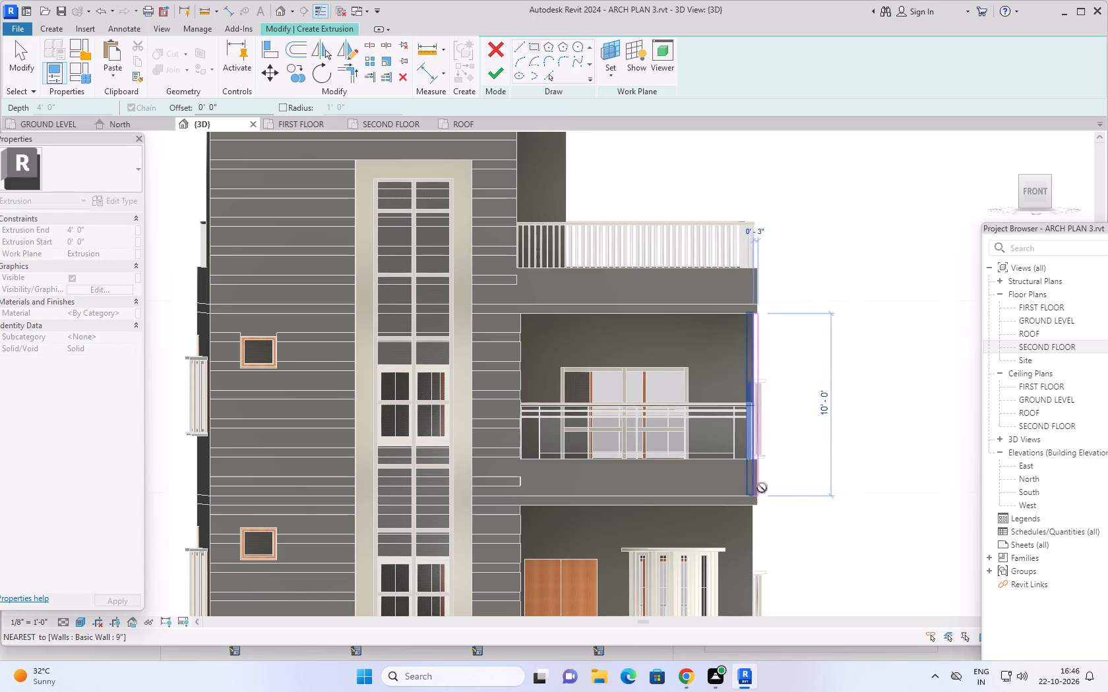
{"action": "scroll", "coordinate": [742, 493], "scroll_direction": "up", "scroll_amount": 4}
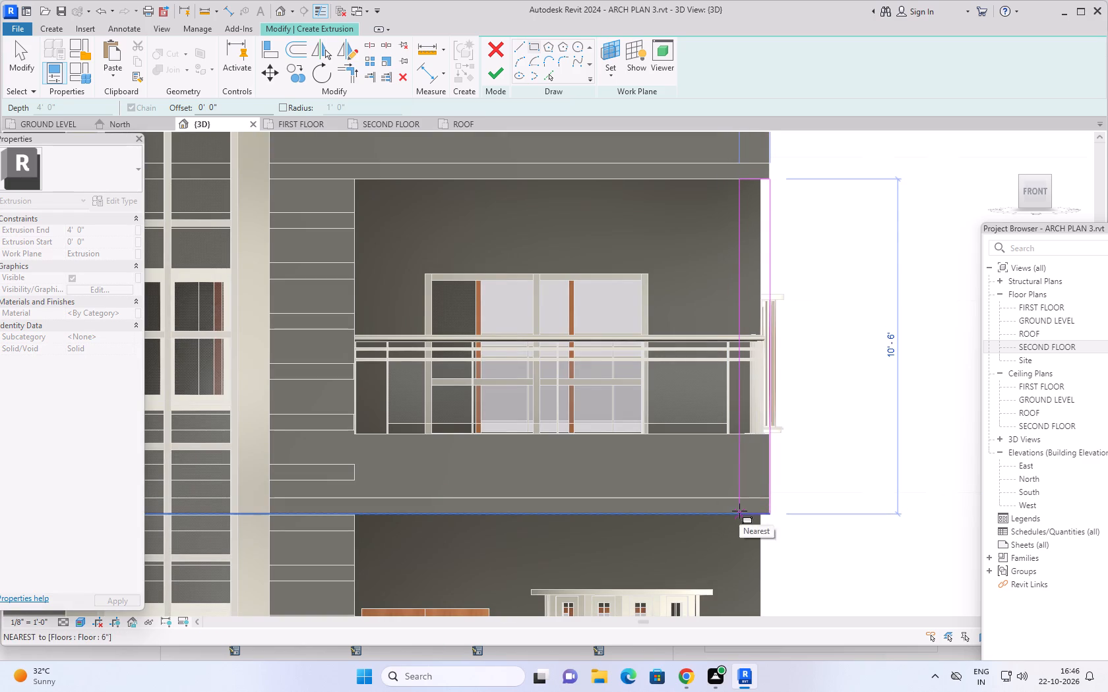
{"action": "scroll", "coordinate": [741, 511], "scroll_direction": "up", "scroll_amount": 2}
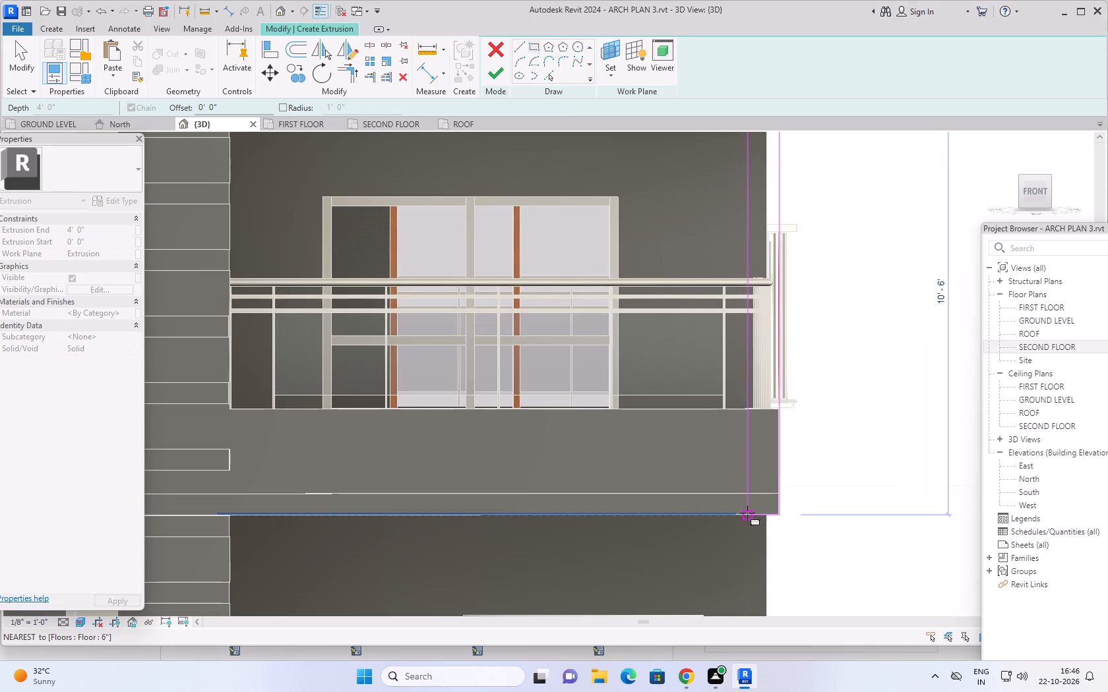
{"action": "left_click", "coordinate": [747, 513]}
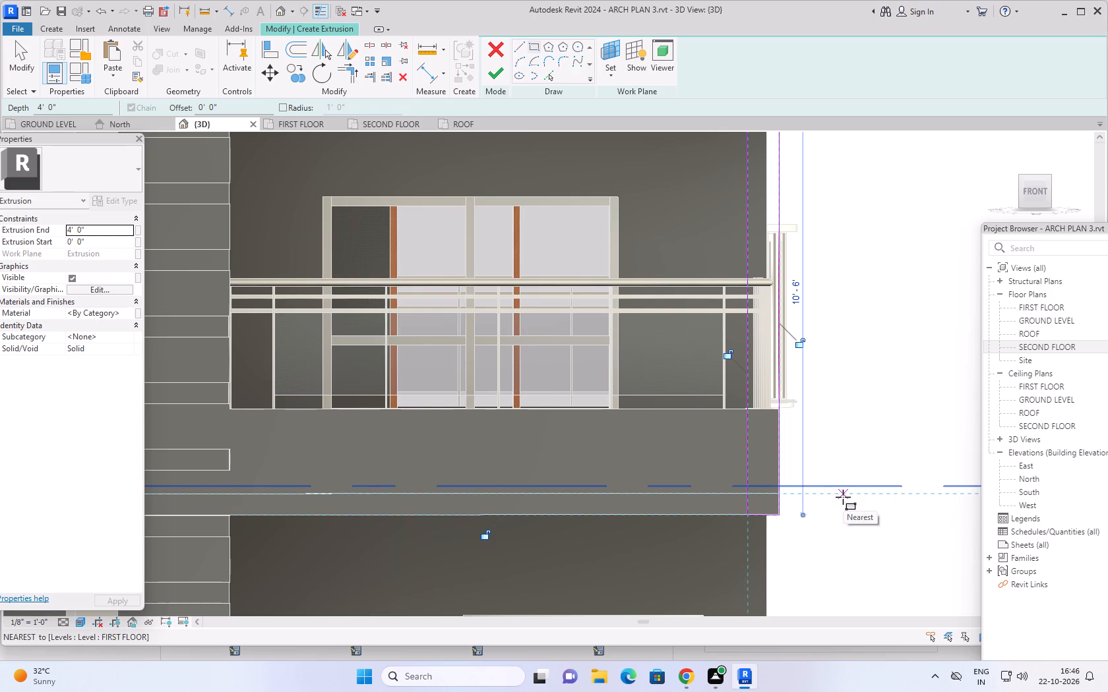
{"action": "key", "text": "Escape"}
{"action": "key", "text": "Escape"}
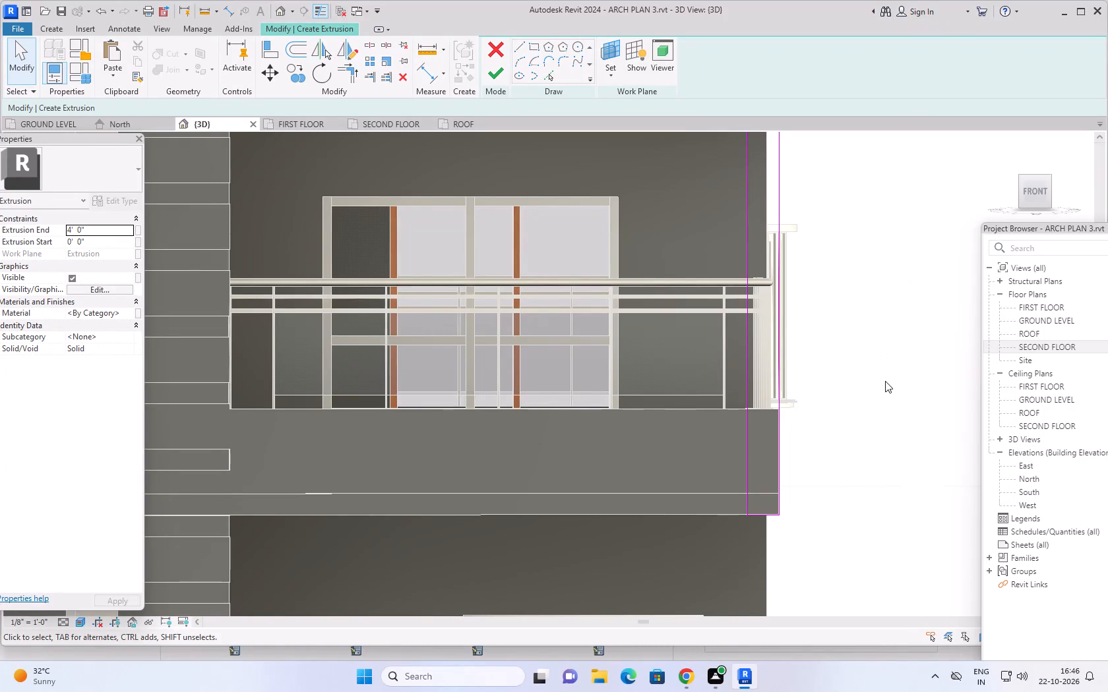
{"action": "key", "text": "Escape"}
{"action": "key", "text": "Escape"}
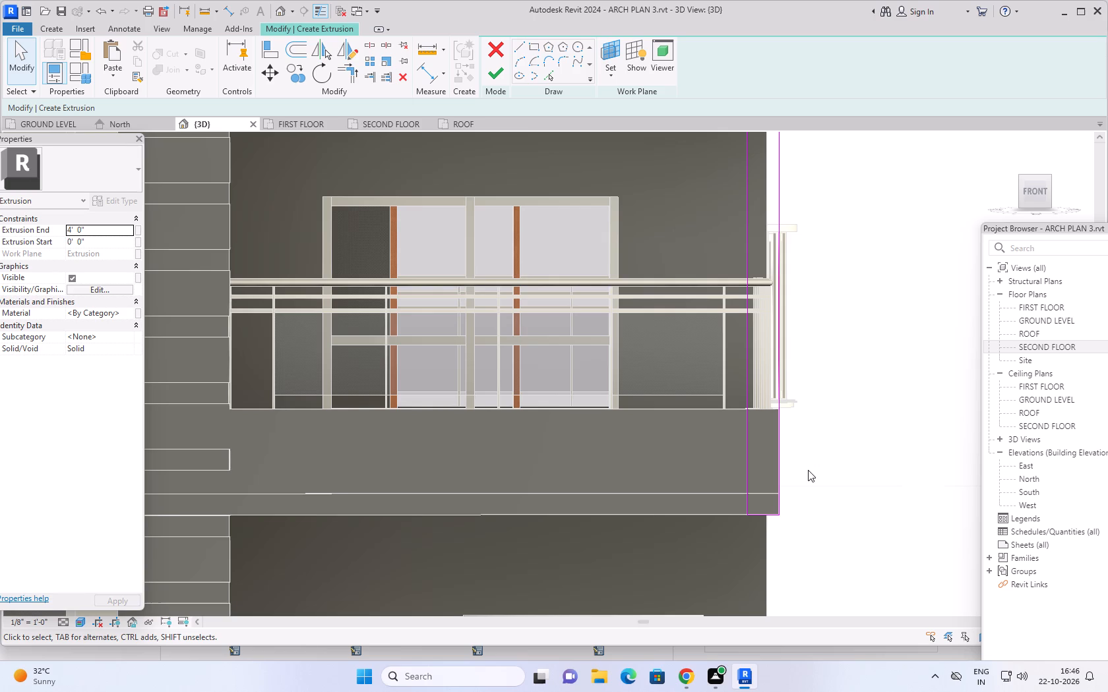
Set the sketched rectangle's width to 6" by repositioning its inner vertical line.
{"action": "left_click", "coordinate": [746, 479]}
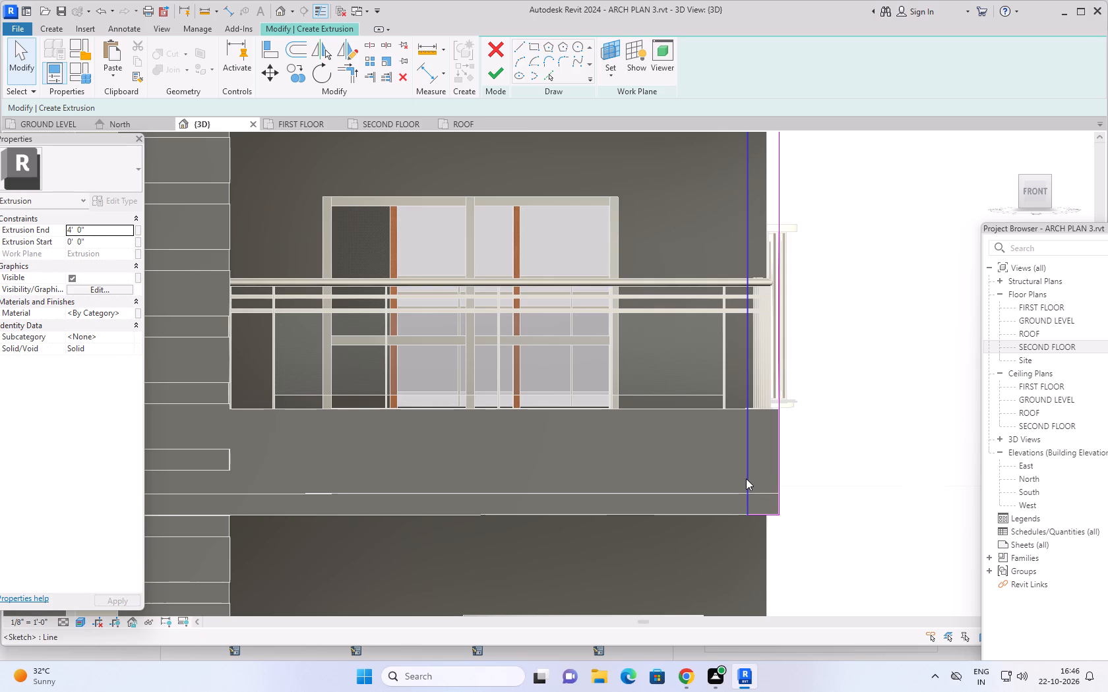
{"action": "scroll", "coordinate": [824, 476], "scroll_direction": "down", "scroll_amount": 2}
{"action": "scroll", "coordinate": [851, 419], "scroll_direction": "down", "scroll_amount": 2}
{"action": "middle_click_drag", "start_coordinate": [867, 364], "coordinate": [863, 393]}
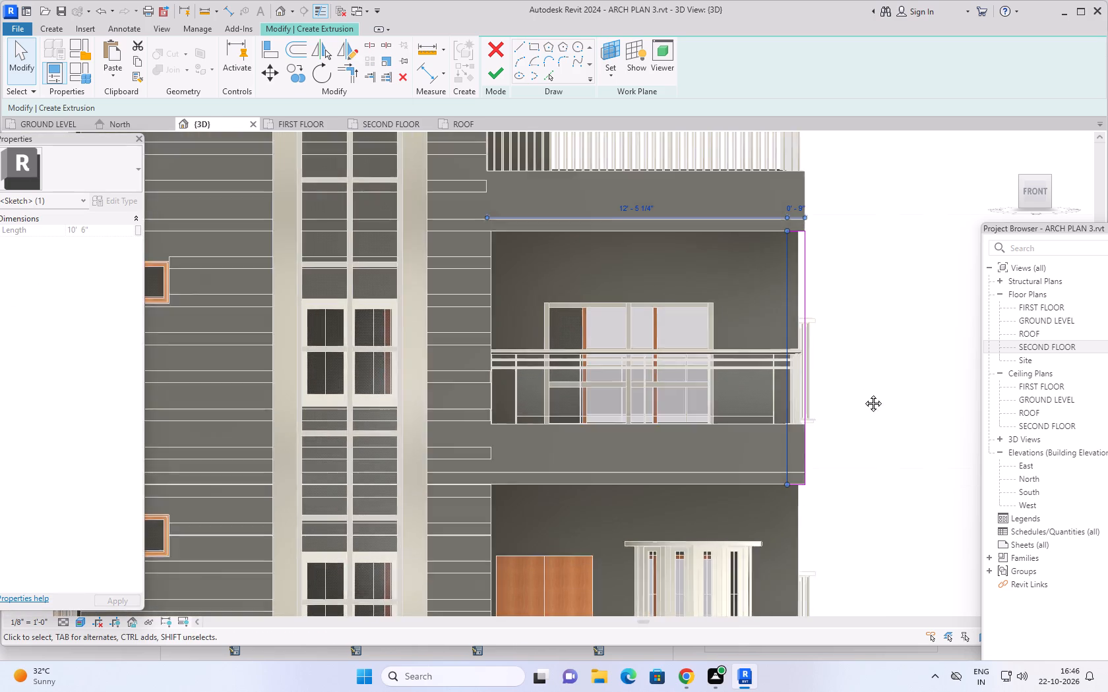
{"action": "middle_click_drag", "start_coordinate": [863, 393], "coordinate": [847, 508]}
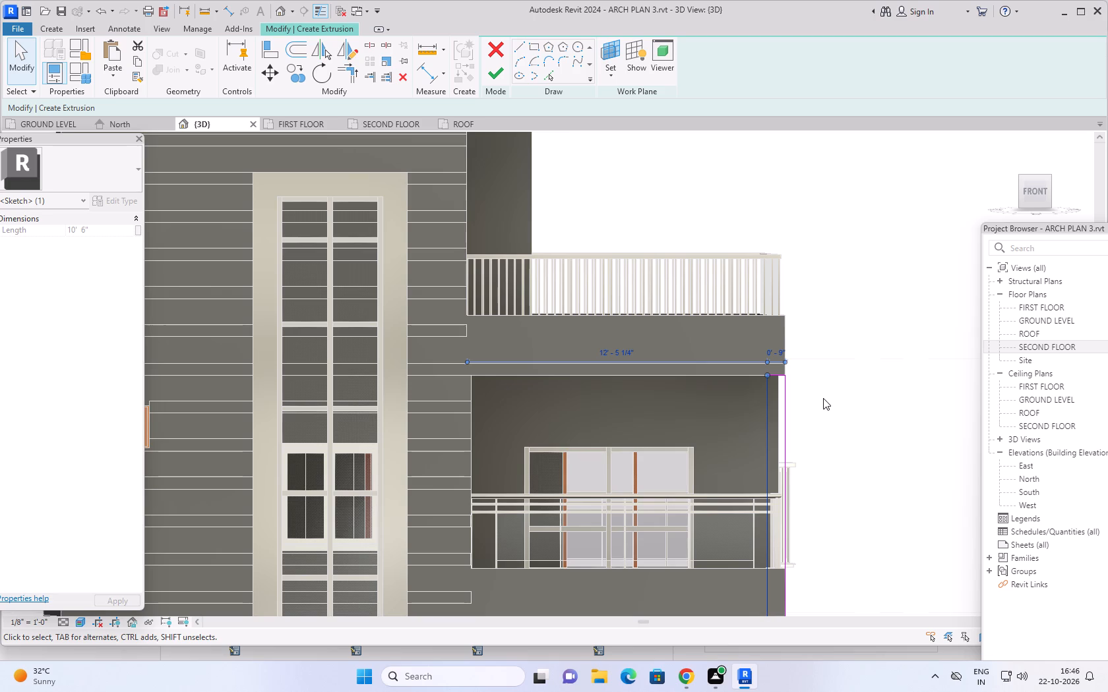
{"action": "scroll", "coordinate": [803, 368], "scroll_direction": "up", "scroll_amount": 2}
{"action": "scroll", "coordinate": [745, 344], "scroll_direction": "up", "scroll_amount": 5}
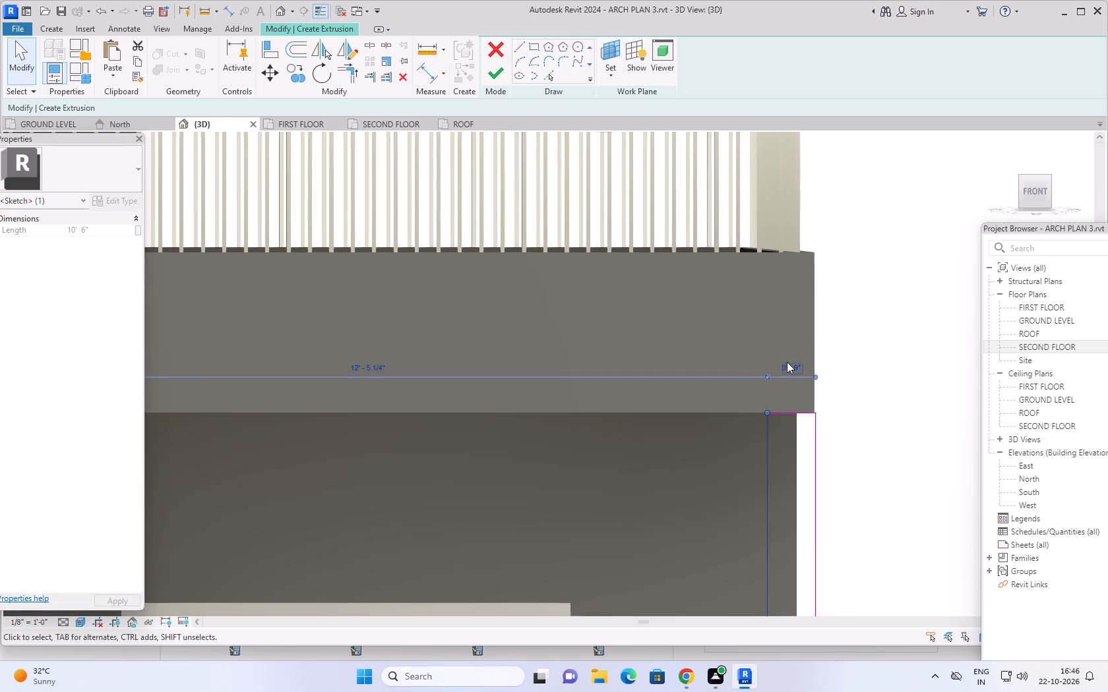
{"action": "scroll", "coordinate": [788, 362], "scroll_direction": "up", "scroll_amount": 2}
{"action": "left_click", "coordinate": [793, 369]}
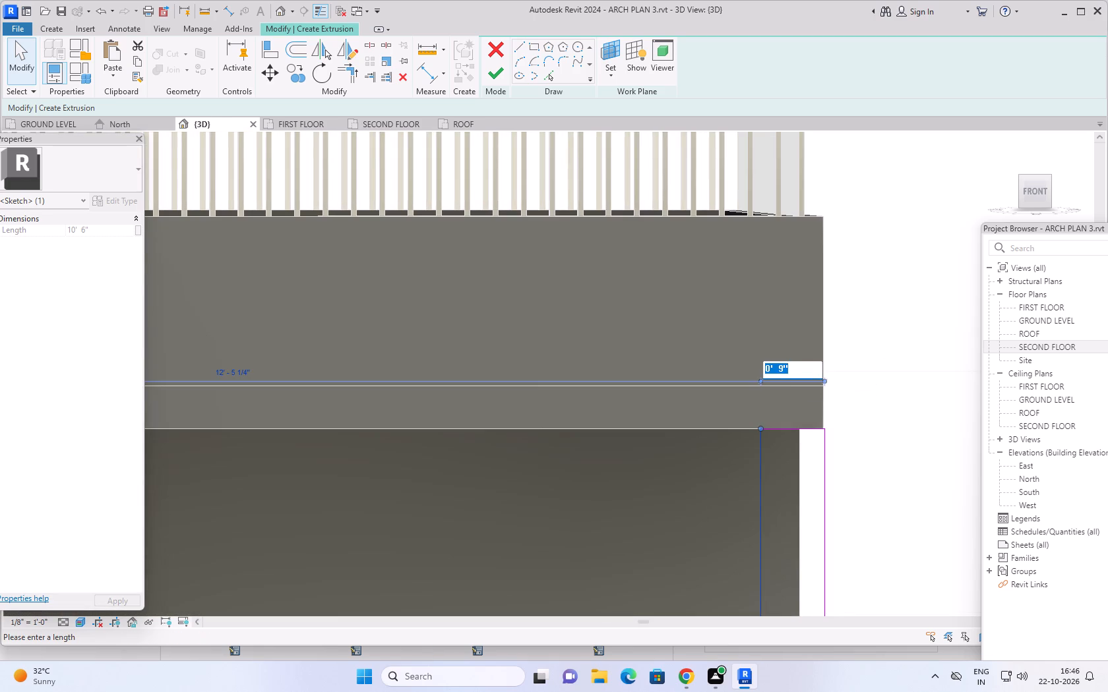
{"action": "key", "text": "6"}
{"action": "key", "text": "shift+quotedbl"}
{"action": "key", "text": "Return"}
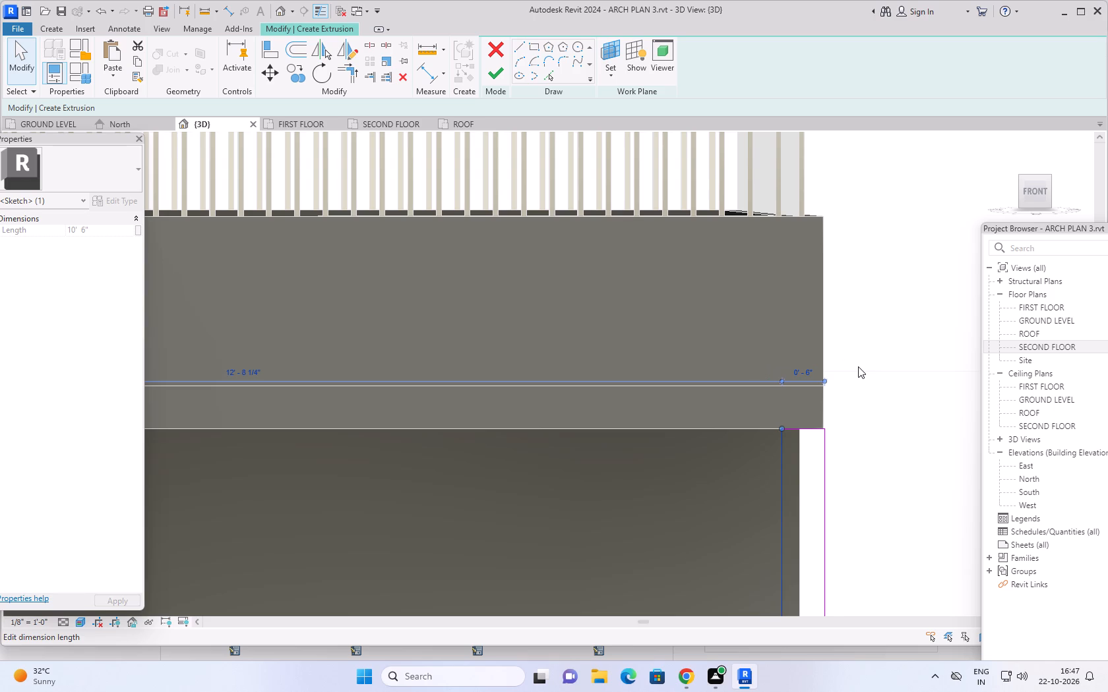
Examine the narrow rectangle sketch's position against the balcony slabs and railings from the front and both sides in 3D.
{"action": "scroll", "coordinate": [859, 368], "scroll_direction": "down", "scroll_amount": 5}
{"action": "scroll", "coordinate": [865, 422], "scroll_direction": "down", "scroll_amount": 3}
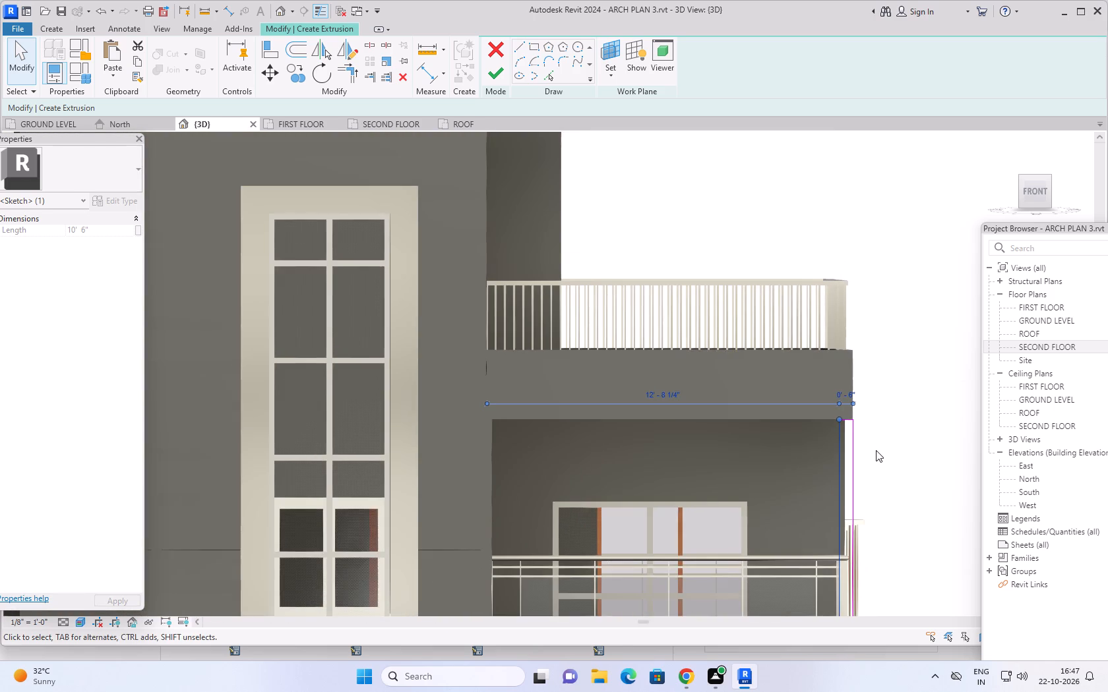
{"action": "middle_click_drag", "start_coordinate": [876, 450], "coordinate": [805, 394]}
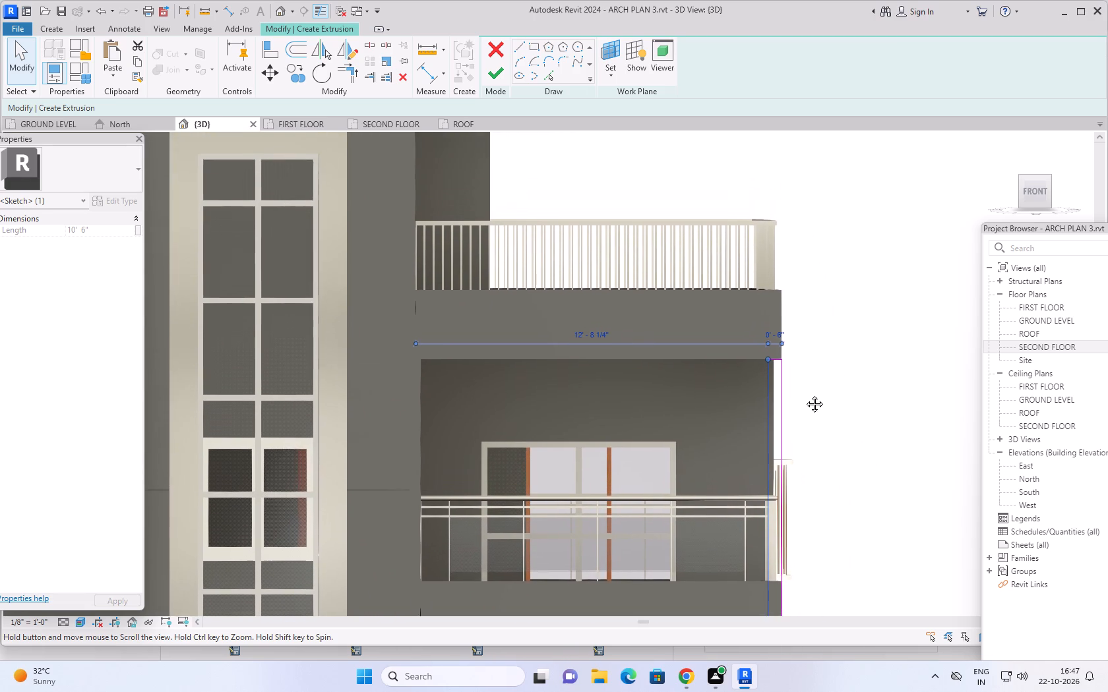
{"action": "middle_click_drag", "start_coordinate": [805, 394], "coordinate": [785, 451]}
{"action": "scroll", "coordinate": [764, 408], "scroll_direction": "up", "scroll_amount": 4}
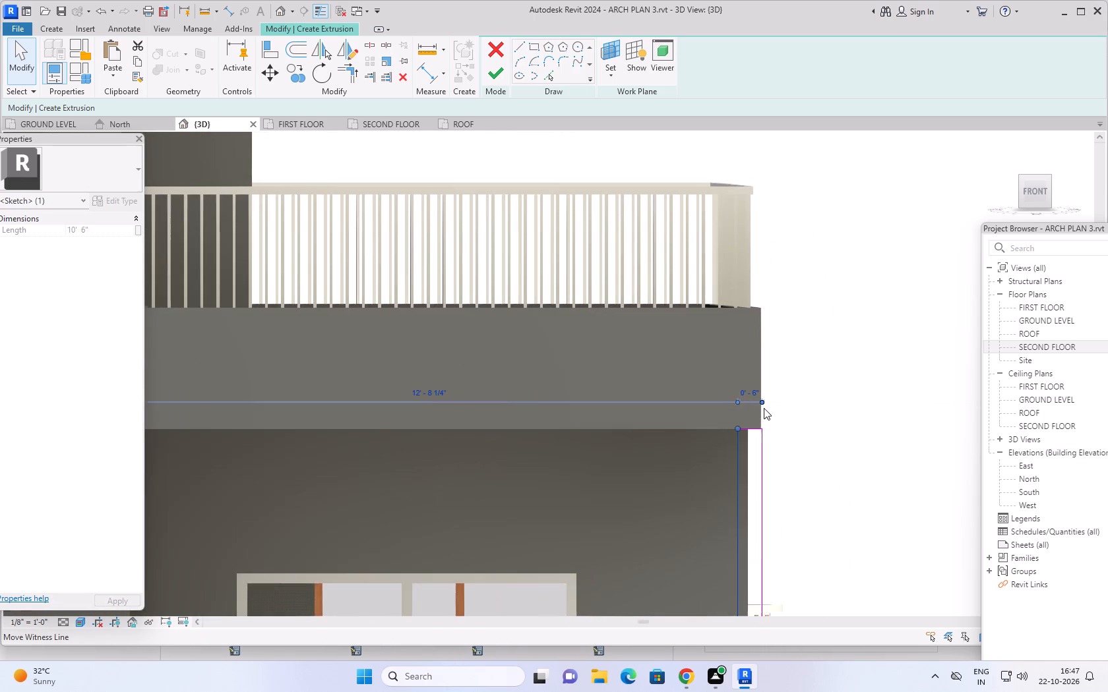
{"action": "scroll", "coordinate": [755, 401], "scroll_direction": "up", "scroll_amount": 3}
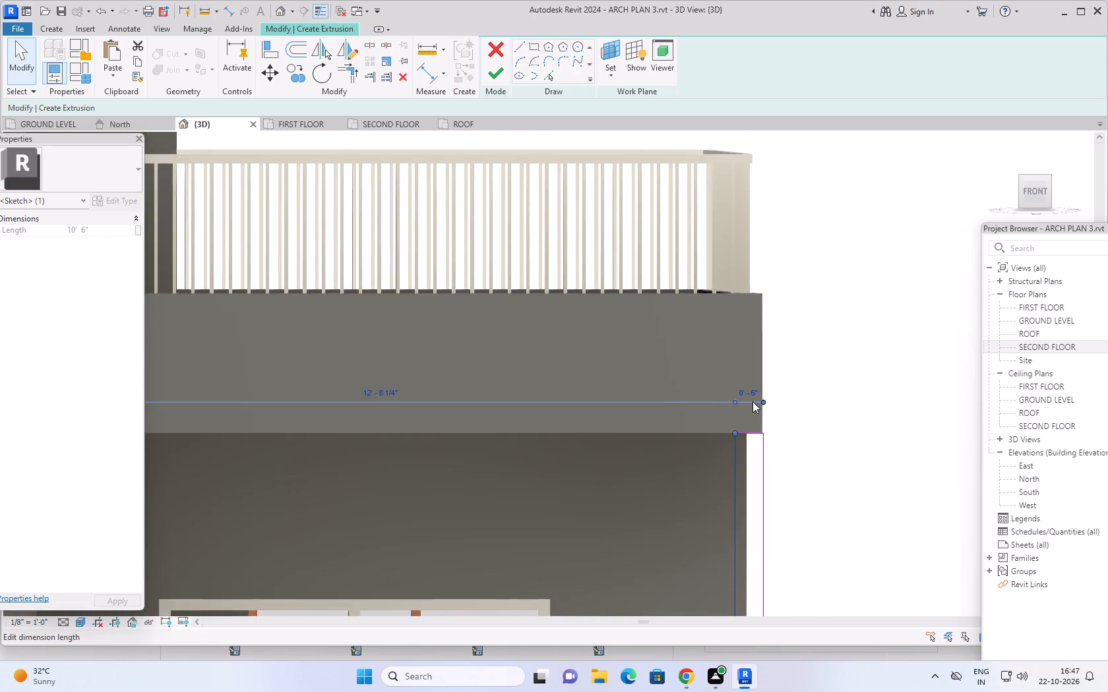
{"action": "scroll", "coordinate": [753, 401], "scroll_direction": "up", "scroll_amount": 2}
{"action": "scroll", "coordinate": [814, 411], "scroll_direction": "down", "scroll_amount": 3}
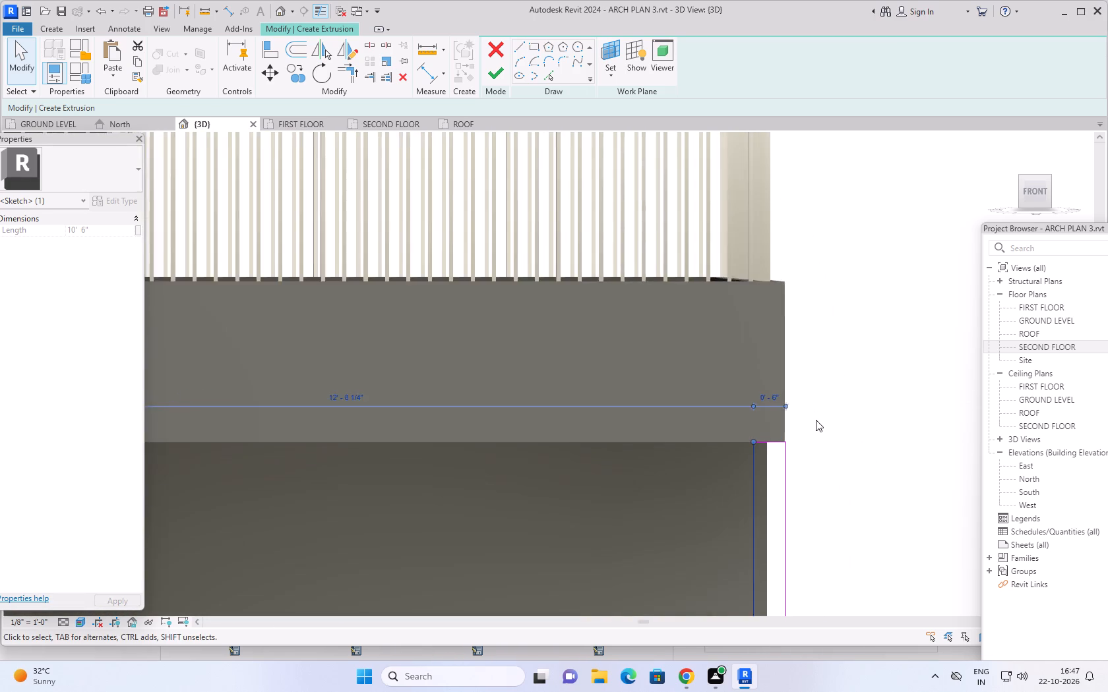
{"action": "scroll", "coordinate": [818, 429], "scroll_direction": "down", "scroll_amount": 6}
{"action": "middle_click_drag", "start_coordinate": [838, 451], "coordinate": [784, 351]}
{"action": "middle_click_drag", "start_coordinate": [791, 384], "coordinate": [843, 455]}
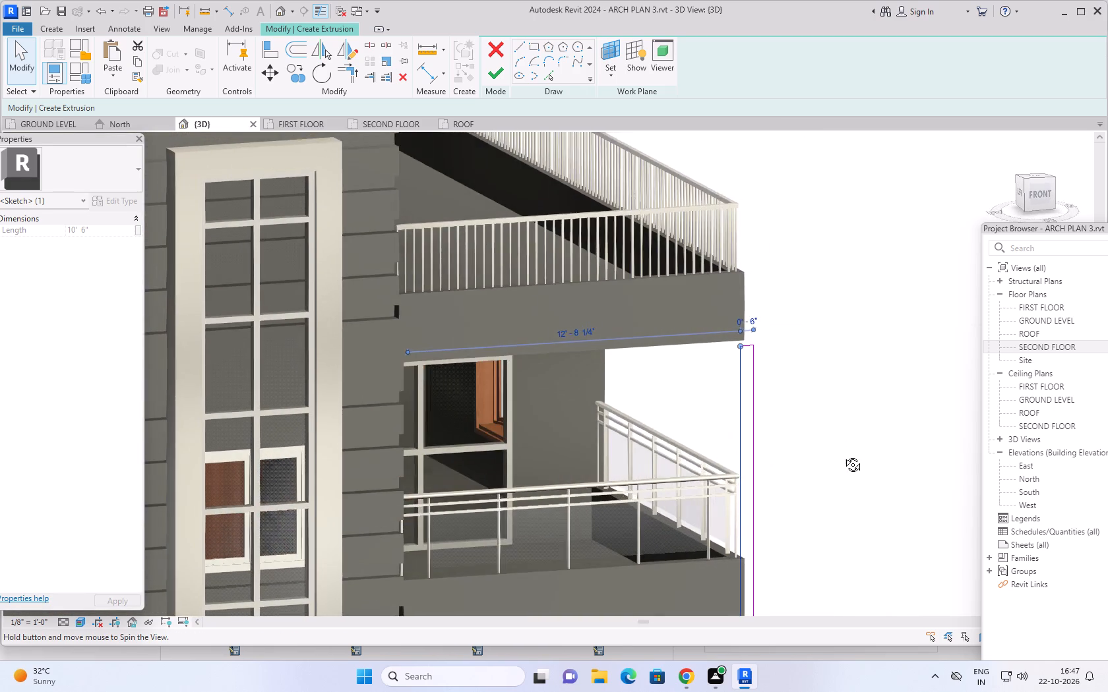
{"action": "middle_click_drag", "start_coordinate": [843, 455], "coordinate": [872, 479]}
{"action": "middle_click_drag", "start_coordinate": [816, 429], "coordinate": [905, 438]}
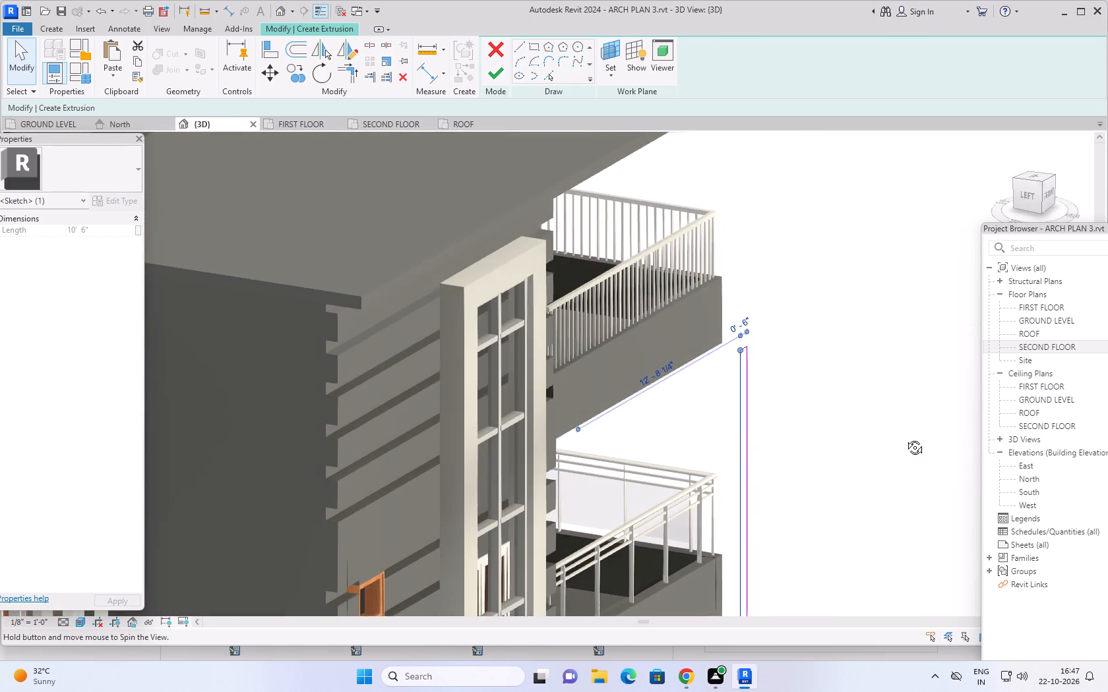
{"action": "middle_click_drag", "start_coordinate": [905, 438], "coordinate": [766, 483]}
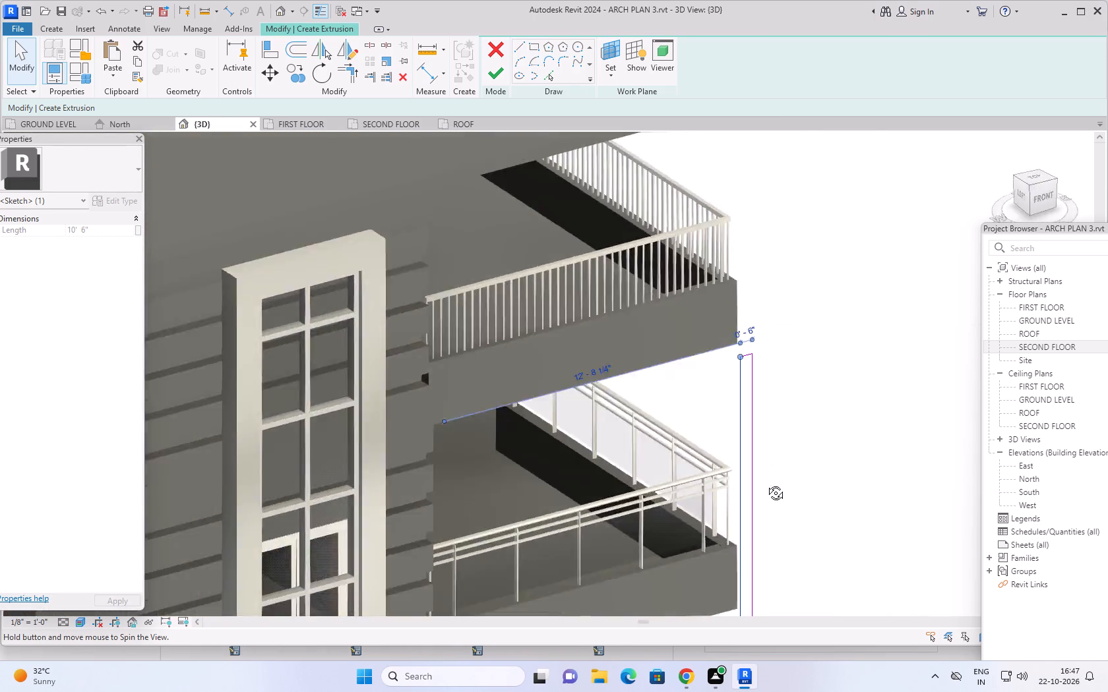
{"action": "middle_click_drag", "start_coordinate": [766, 483], "coordinate": [482, 424]}
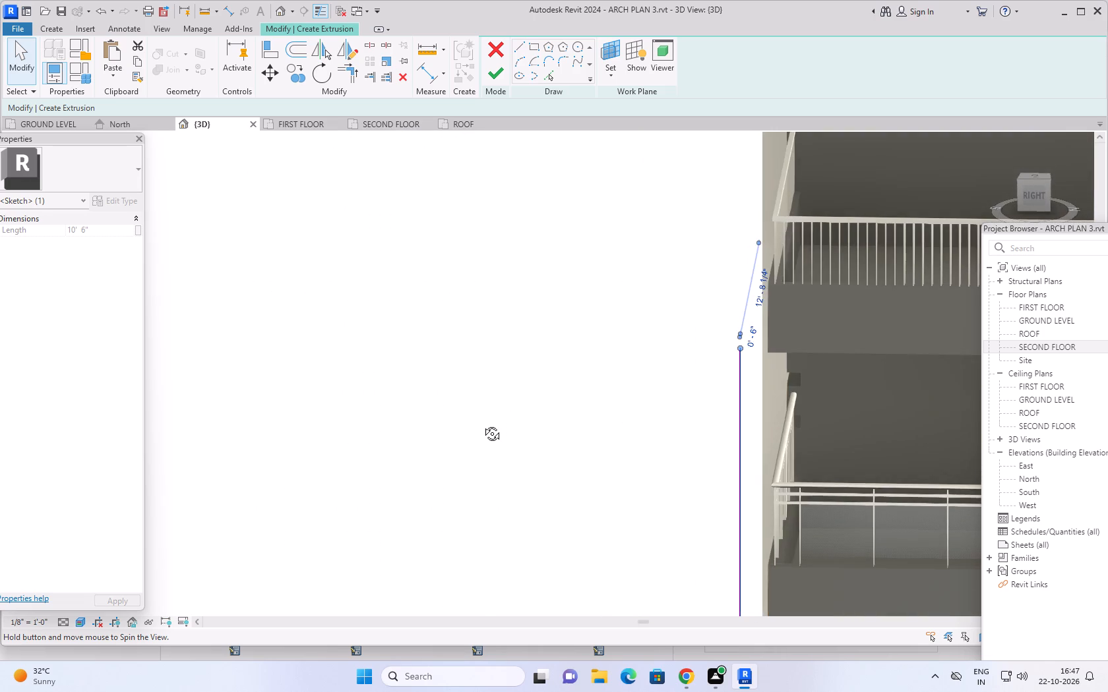
{"action": "middle_click_drag", "start_coordinate": [482, 424], "coordinate": [863, 428]}
{"action": "scroll", "coordinate": [862, 431], "scroll_direction": "down", "scroll_amount": 3}
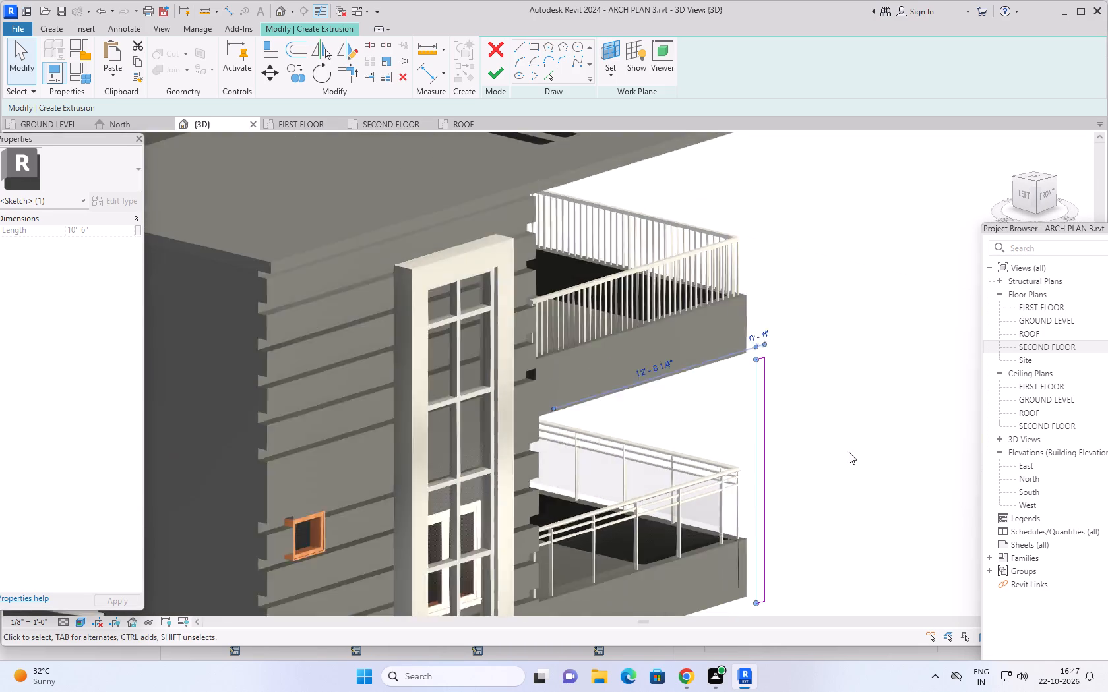
Discard the narrow rectangle's extrusion sketch and finish the in-place model.
{"action": "middle_click_drag", "start_coordinate": [844, 457], "coordinate": [824, 392]}
{"action": "middle_click_drag", "start_coordinate": [826, 411], "coordinate": [758, 426], "text": "shift"}
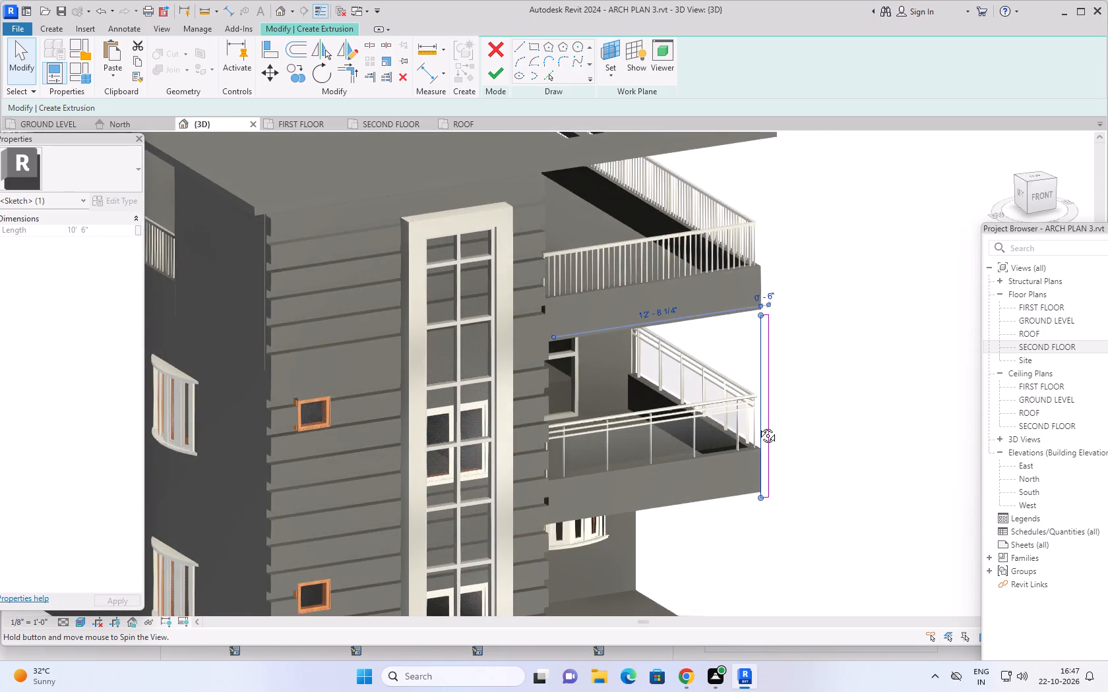
{"action": "middle_click_drag", "start_coordinate": [758, 426], "coordinate": [735, 428], "text": "shift"}
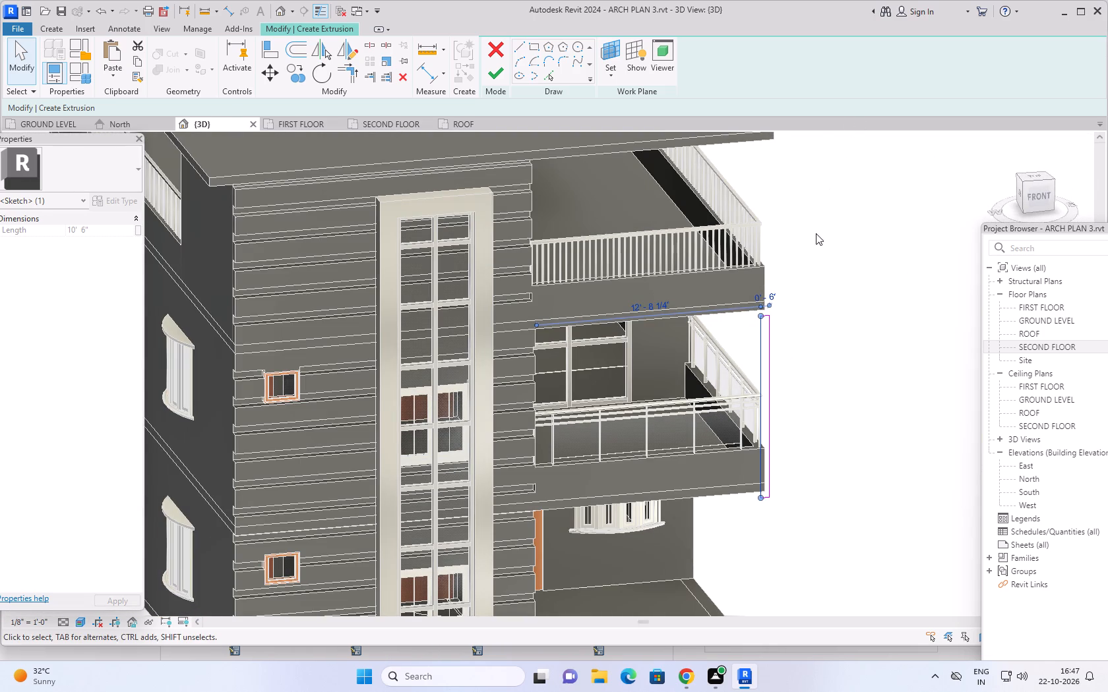
{"action": "left_click", "coordinate": [492, 51]}
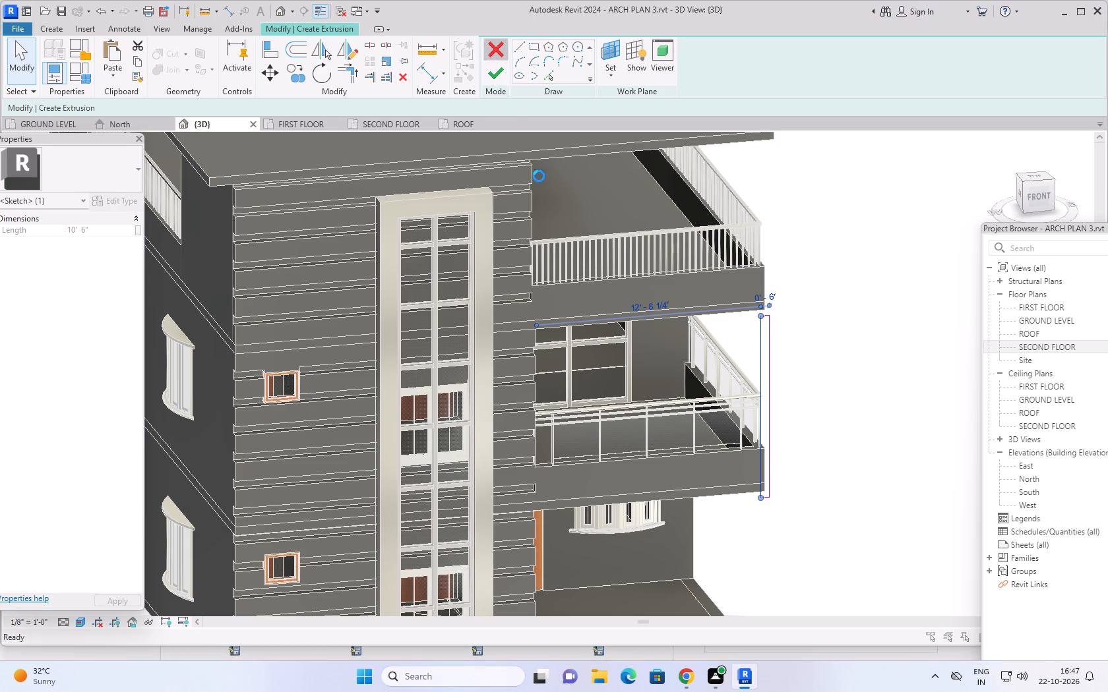
{"action": "left_click", "coordinate": [576, 342]}
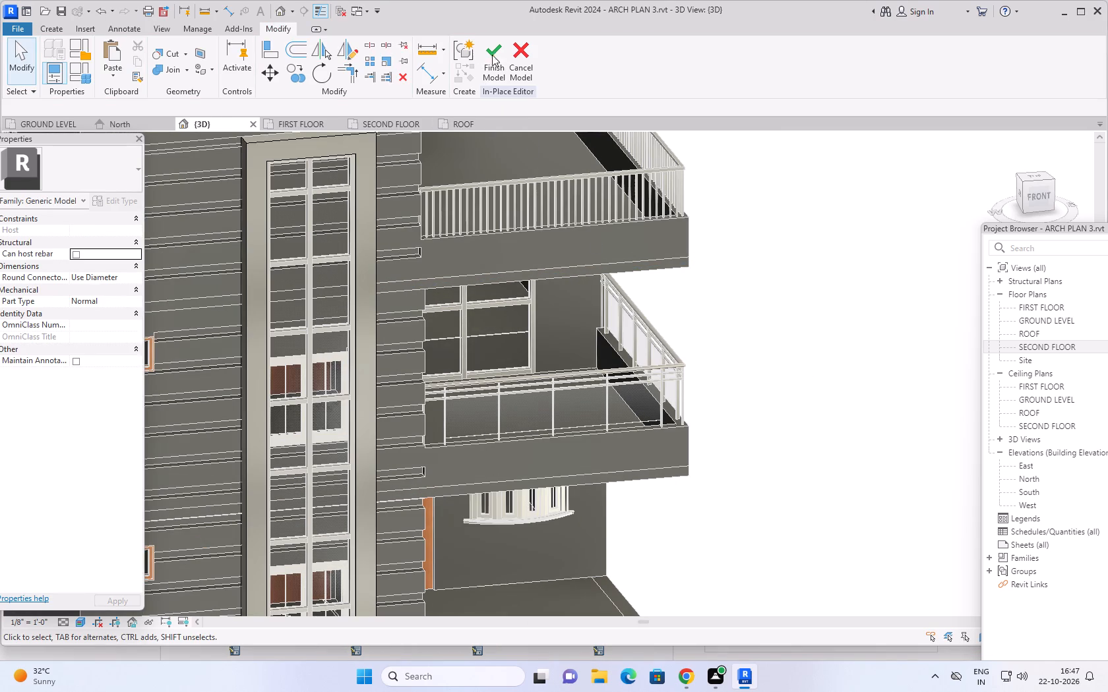
{"action": "left_click", "coordinate": [495, 55]}
Reopen the tall window frame's in-place model and start an extrusion with the upper balcony's front parapet face as work plane.
{"action": "scroll", "coordinate": [746, 320], "scroll_direction": "down", "scroll_amount": 1}
{"action": "middle_click_drag", "start_coordinate": [746, 320], "coordinate": [786, 321]}
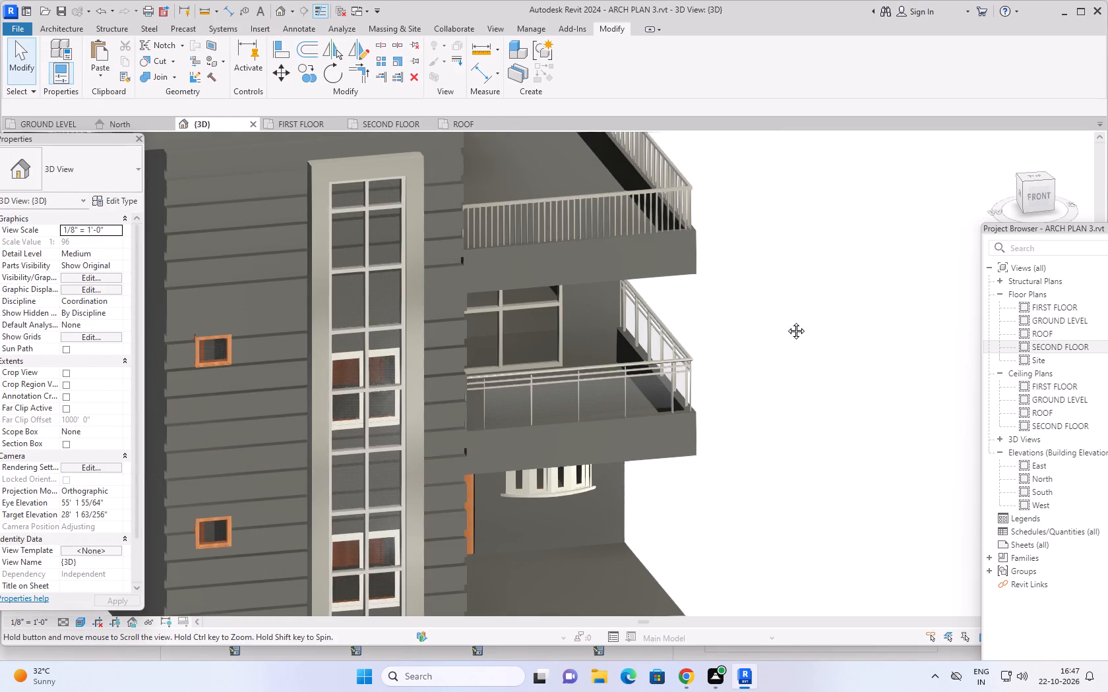
{"action": "middle_click_drag", "start_coordinate": [786, 321], "coordinate": [868, 311]}
{"action": "middle_click_drag", "start_coordinate": [870, 359], "coordinate": [821, 343]}
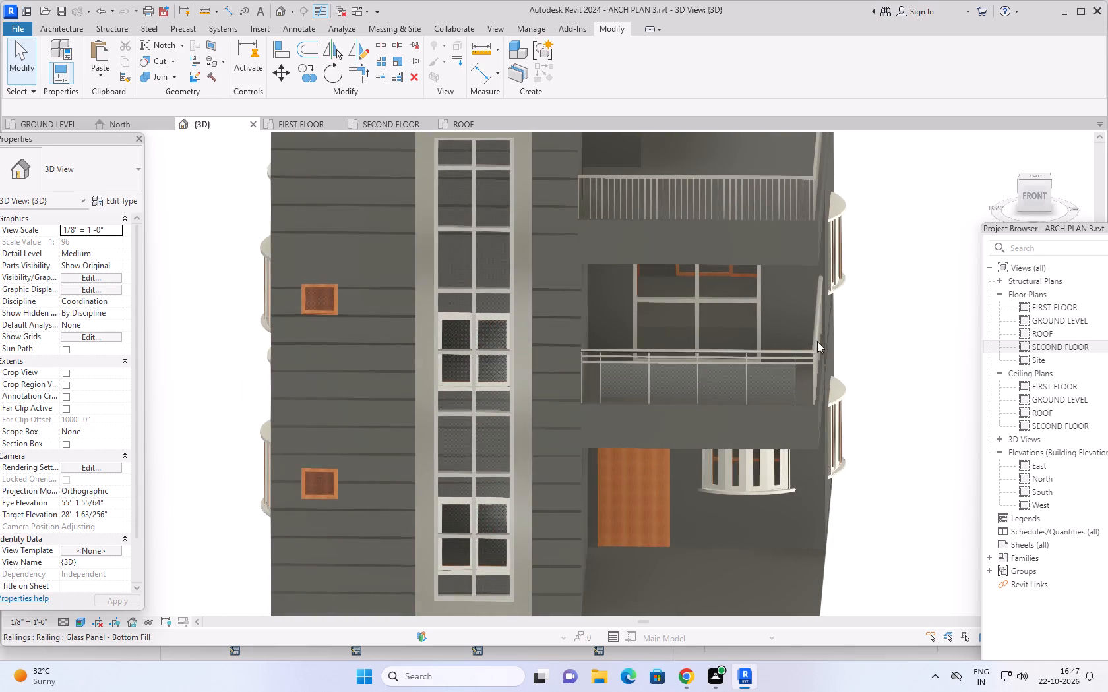
{"action": "left_click", "coordinate": [518, 251]}
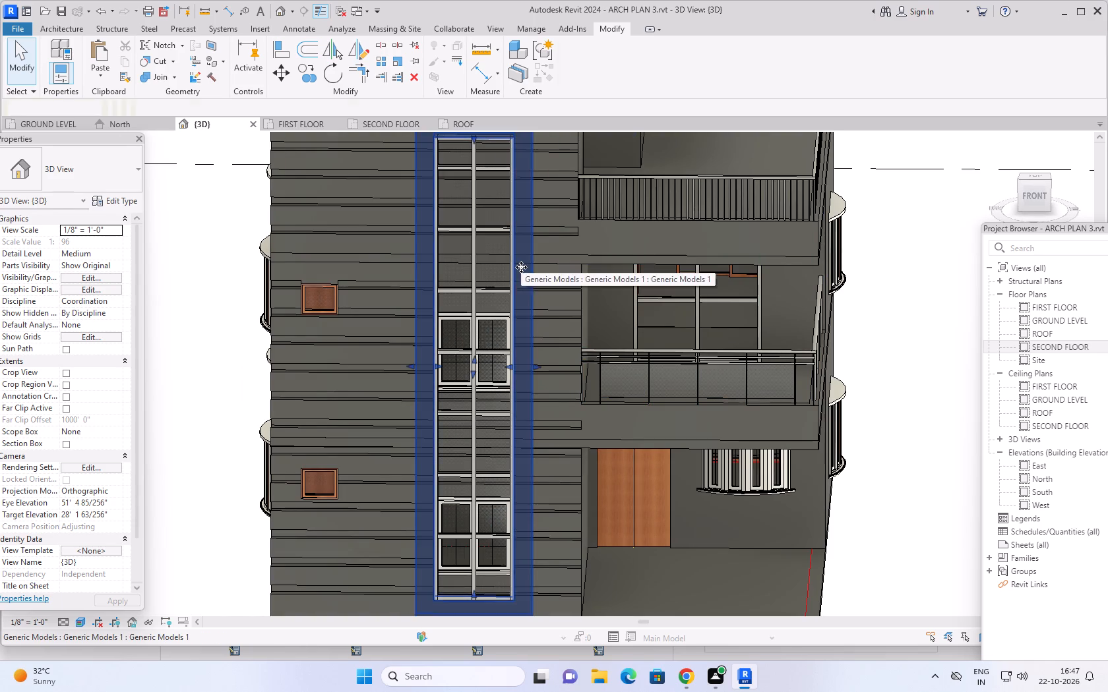
{"action": "left_click", "coordinate": [572, 64]}
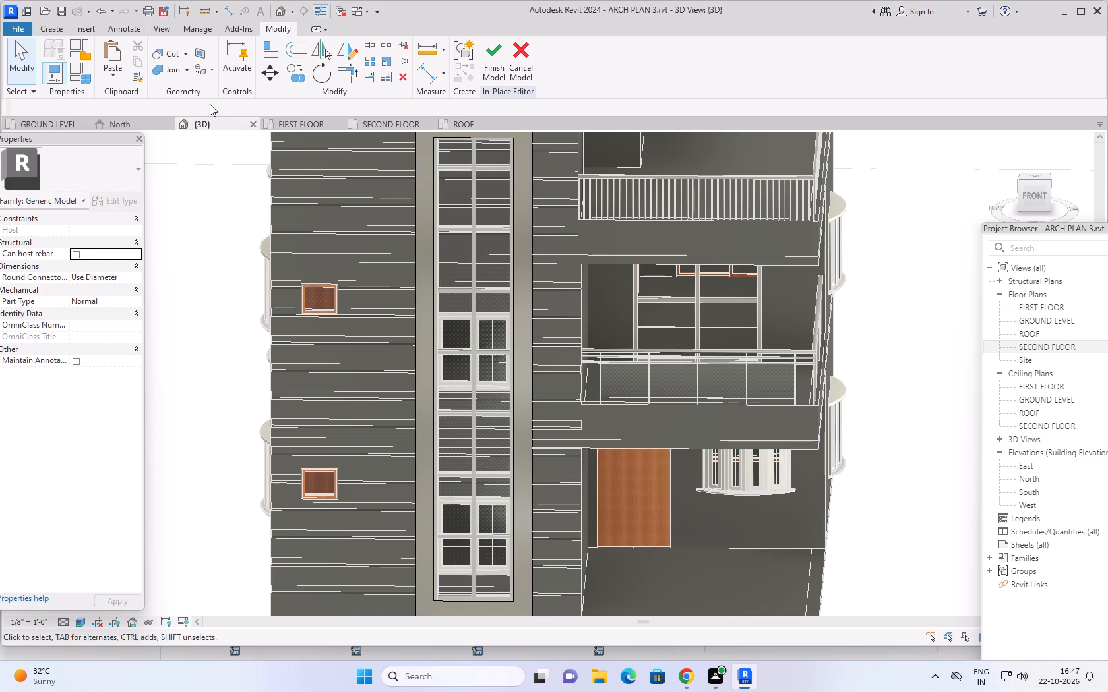
{"action": "left_click", "coordinate": [57, 30]}
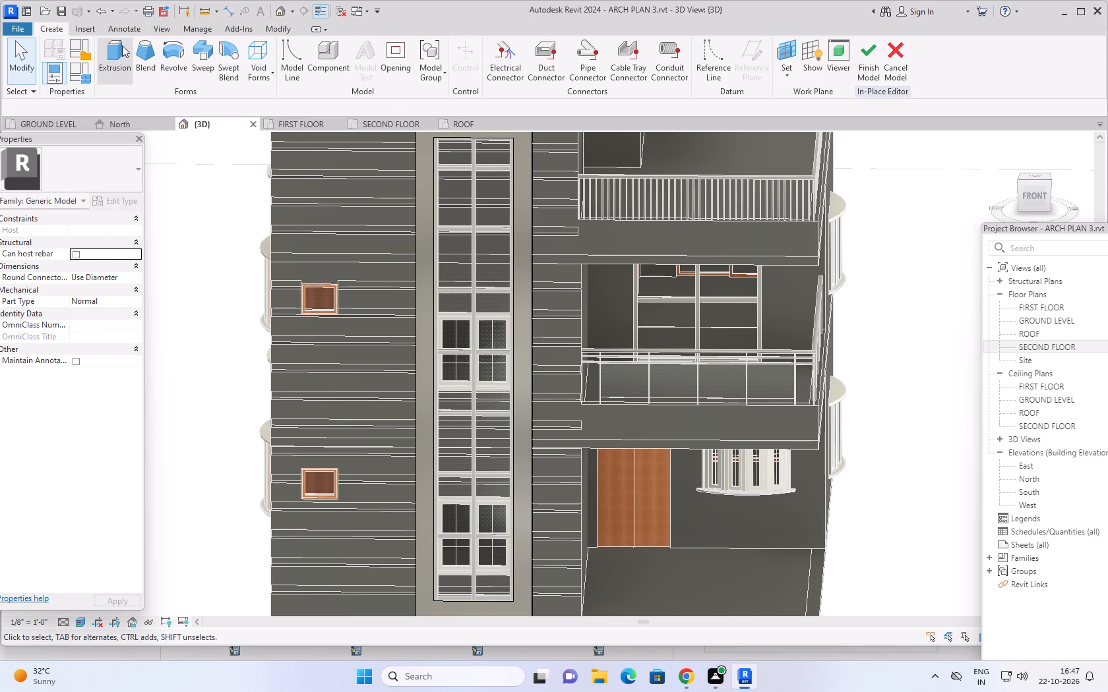
{"action": "left_click", "coordinate": [115, 49]}
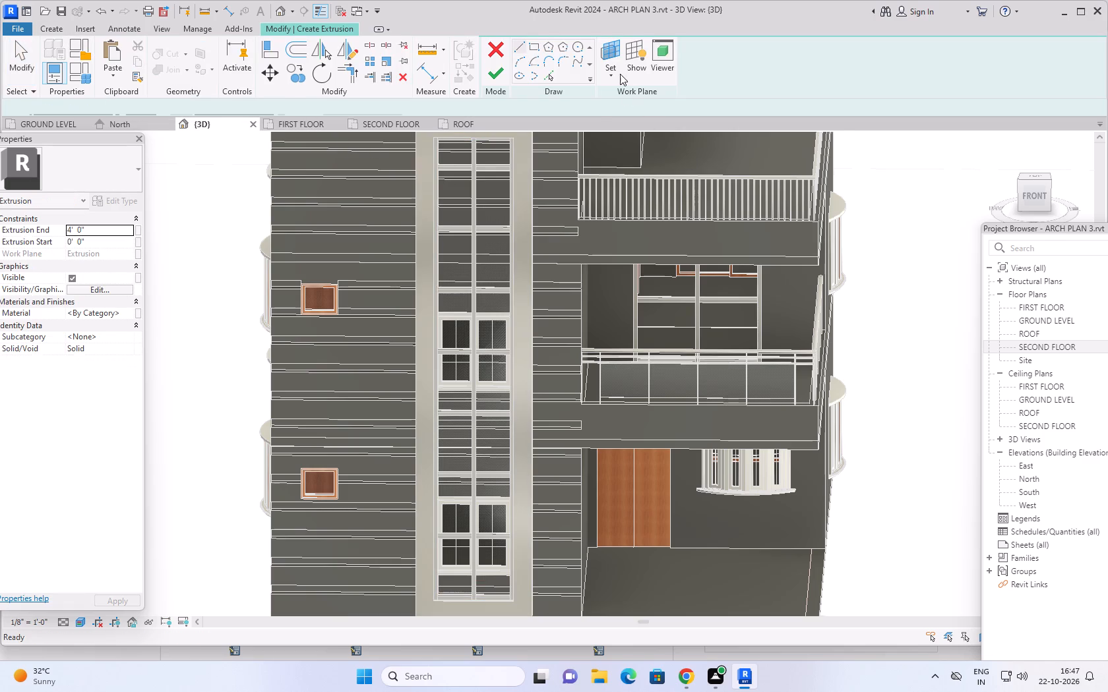
{"action": "left_click", "coordinate": [614, 76]}
{"action": "left_click", "coordinate": [626, 125]}
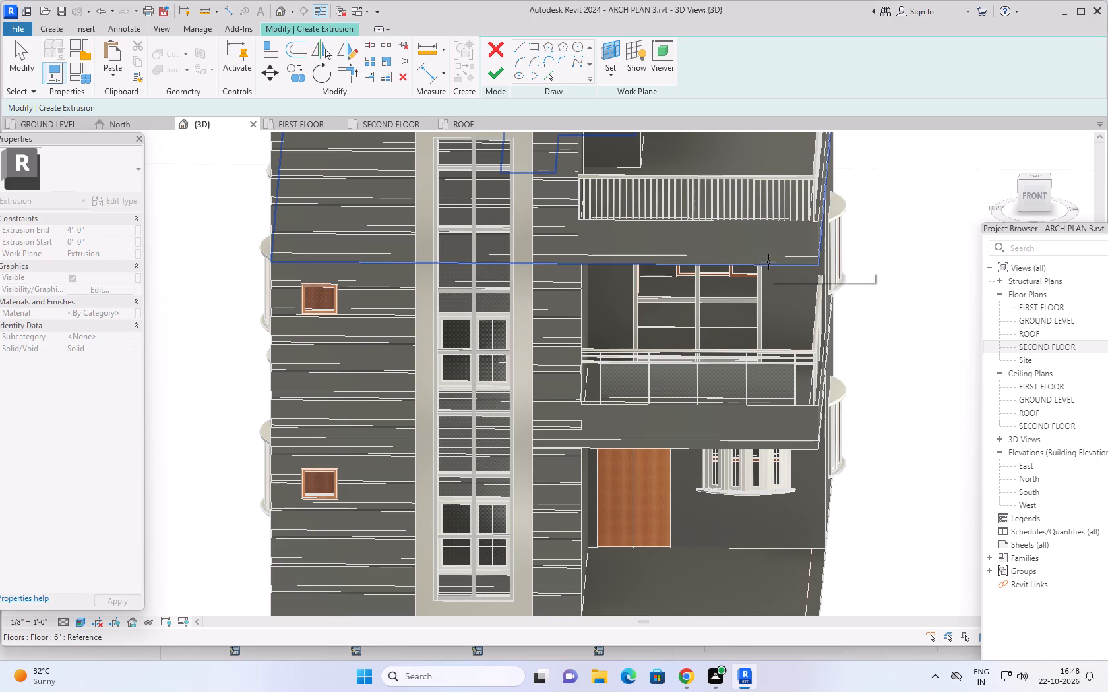
{"action": "scroll", "coordinate": [768, 259], "scroll_direction": "up", "scroll_amount": 4}
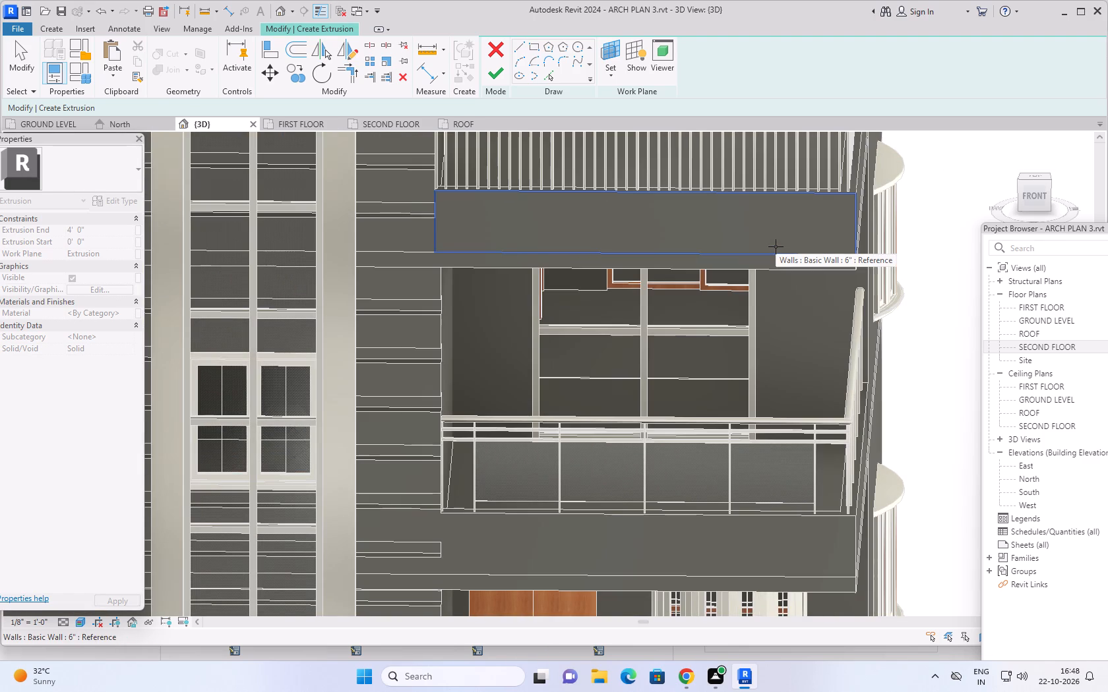
{"action": "left_click", "coordinate": [776, 246]}
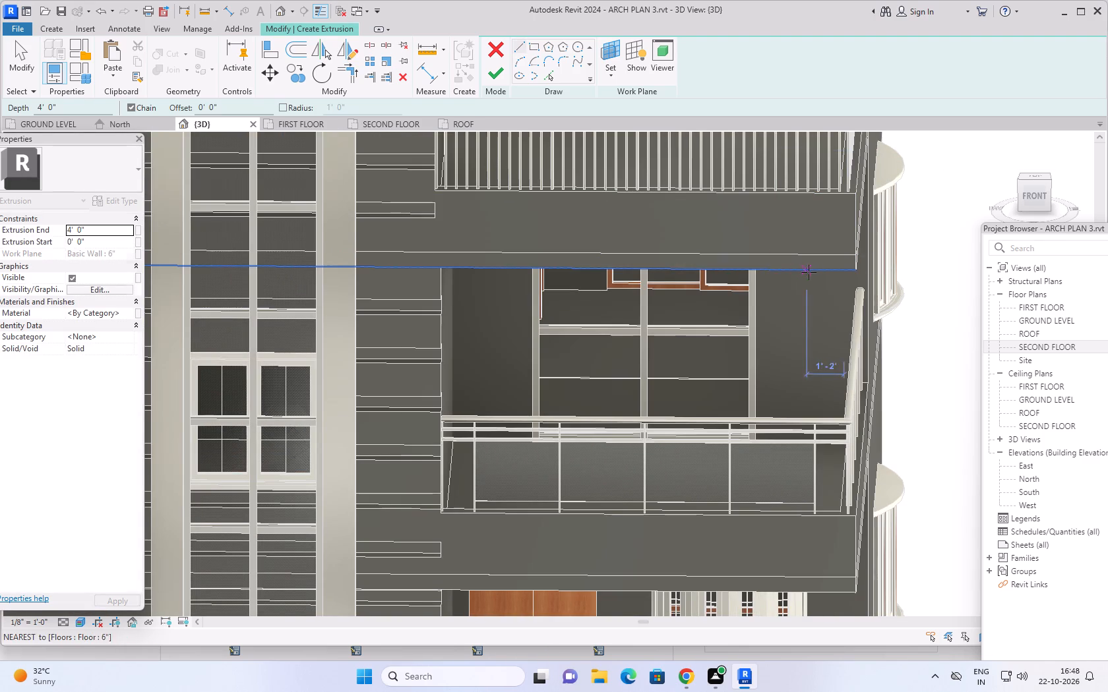
Sketch a rectangle about 4 1/2" wide and 13'-0" high at the outer corner, from the upper parapet's top to the lower balcony slab's underside.
{"action": "scroll", "coordinate": [828, 293], "scroll_direction": "down", "scroll_amount": 6}
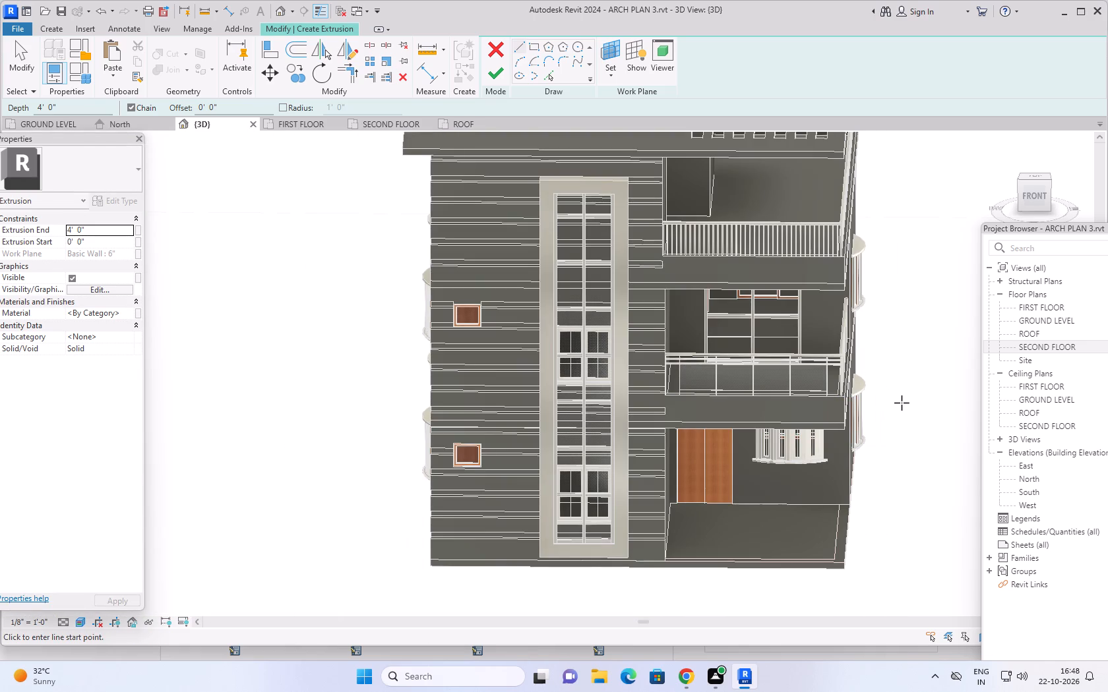
{"action": "middle_click_drag", "start_coordinate": [902, 403], "coordinate": [899, 367], "text": "shift"}
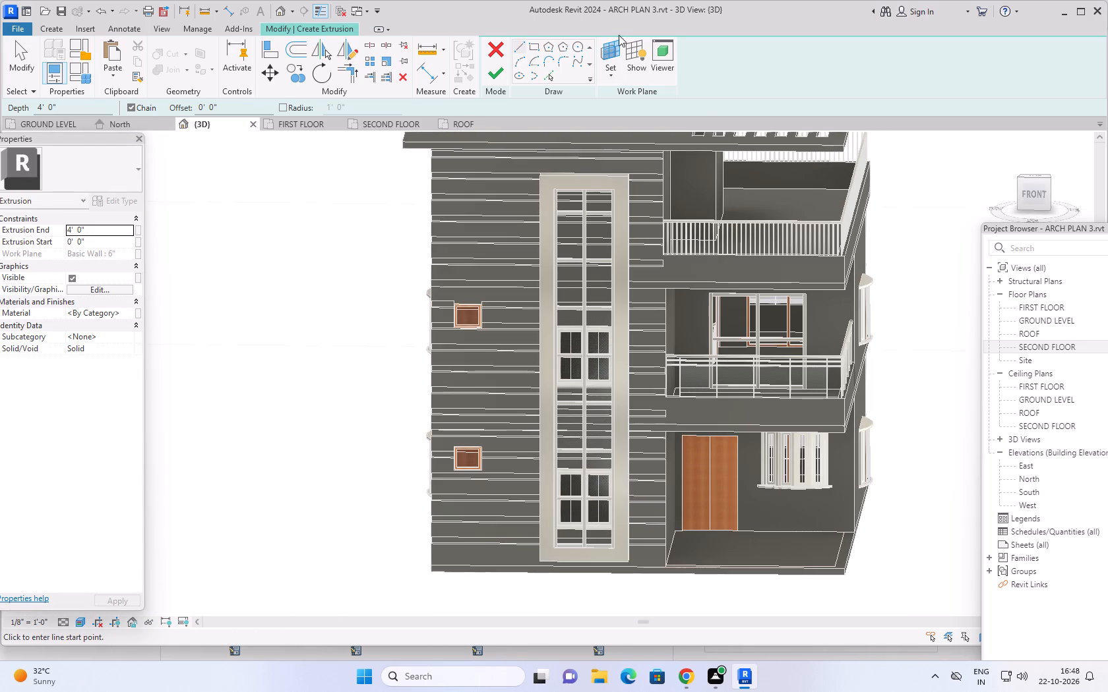
{"action": "left_click", "coordinate": [537, 45]}
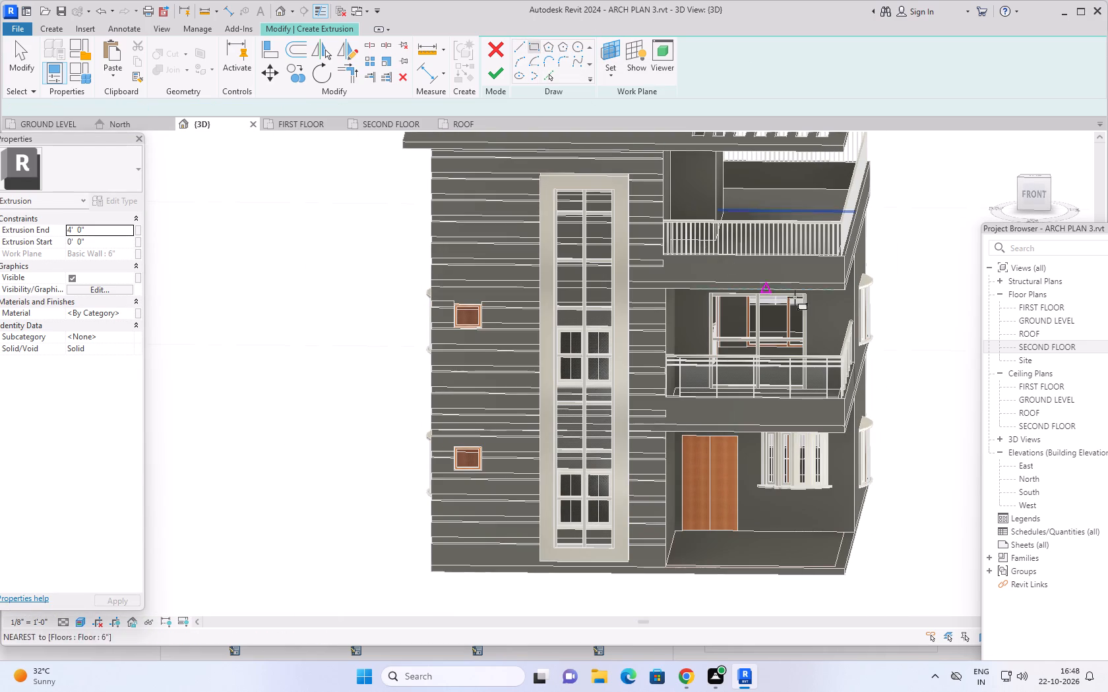
{"action": "middle_click_drag", "start_coordinate": [909, 317], "coordinate": [765, 316]}
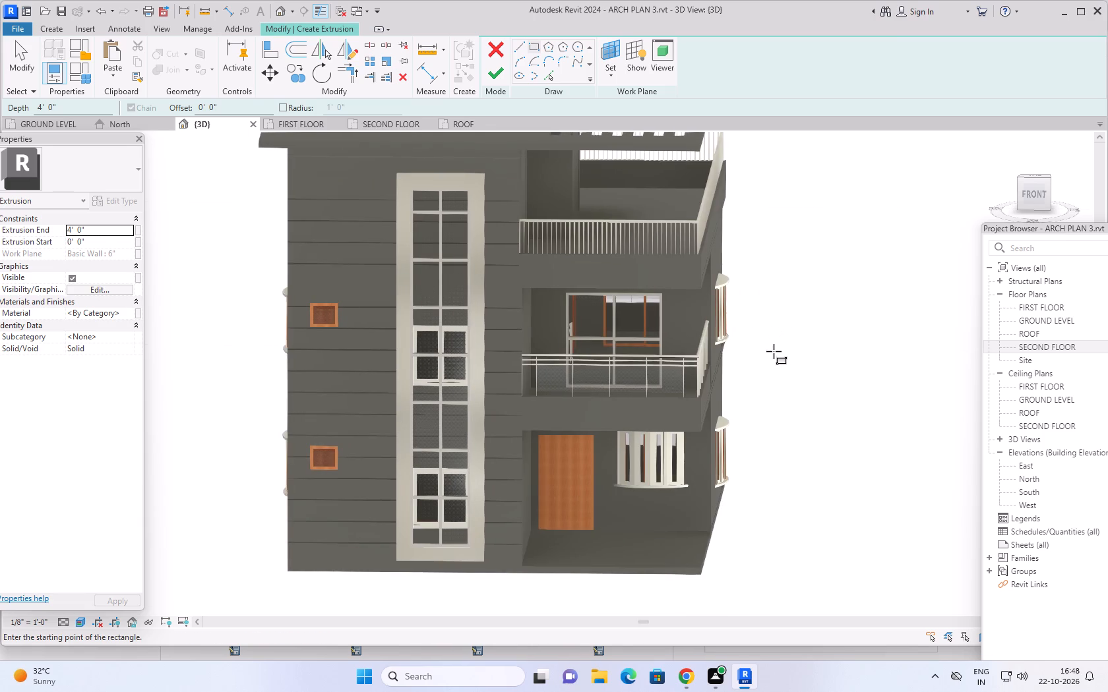
{"action": "middle_click_drag", "start_coordinate": [774, 351], "coordinate": [795, 382]}
{"action": "right_click_drag", "start_coordinate": [780, 357], "coordinate": [795, 382]}
{"action": "middle_click_drag", "start_coordinate": [794, 382], "coordinate": [807, 356]}
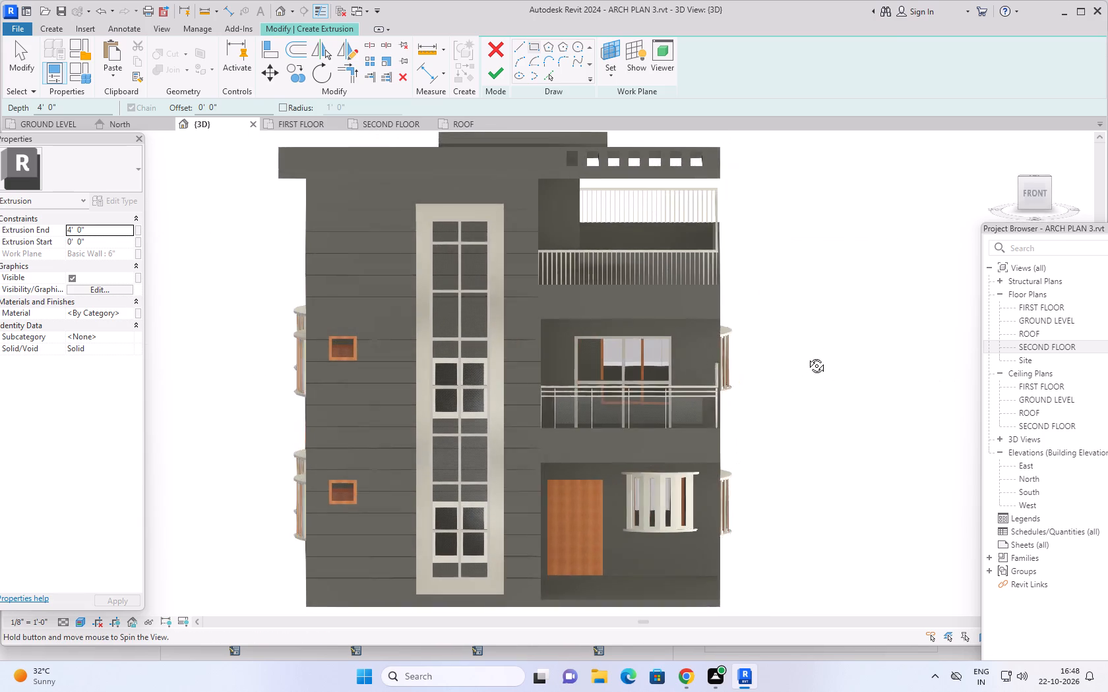
{"action": "middle_click_drag", "start_coordinate": [807, 356], "coordinate": [807, 357]}
{"action": "scroll", "coordinate": [702, 308], "scroll_direction": "up", "scroll_amount": 5}
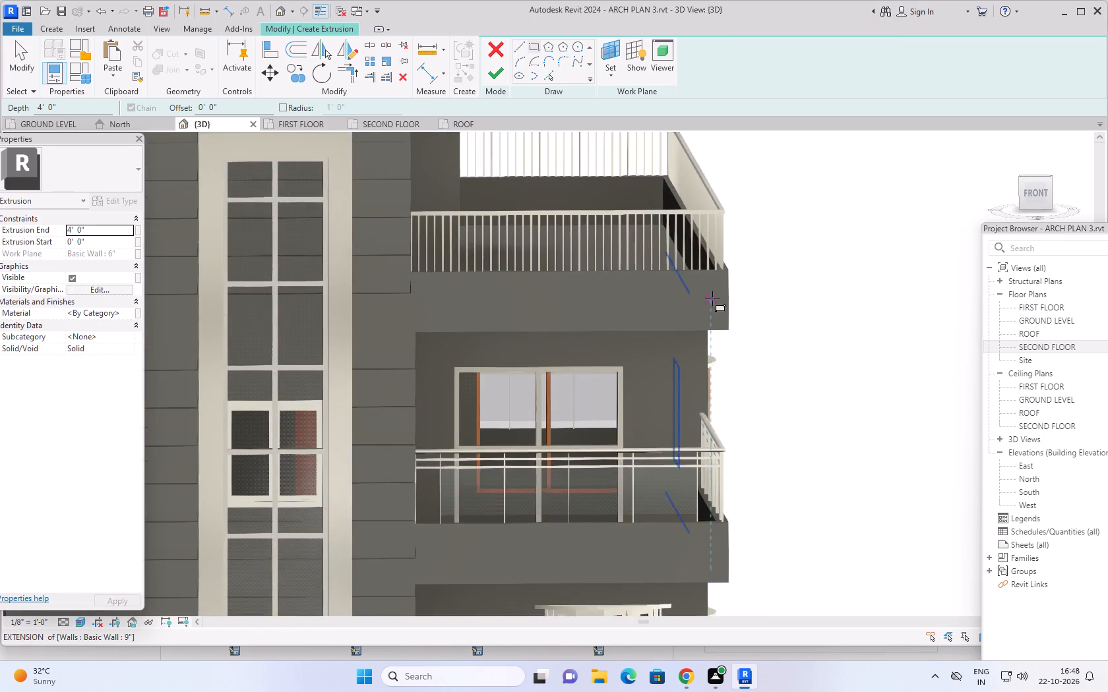
{"action": "scroll", "coordinate": [714, 297], "scroll_direction": "up", "scroll_amount": 4}
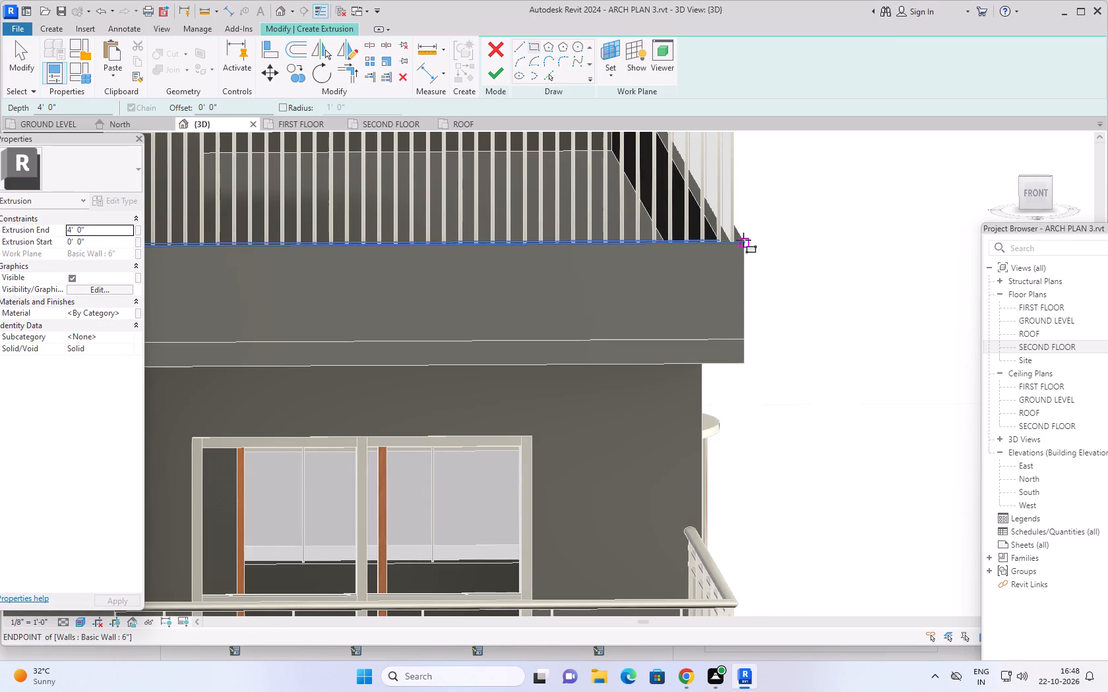
{"action": "left_click", "coordinate": [743, 241]}
{"action": "scroll", "coordinate": [718, 462], "scroll_direction": "down", "scroll_amount": 1}
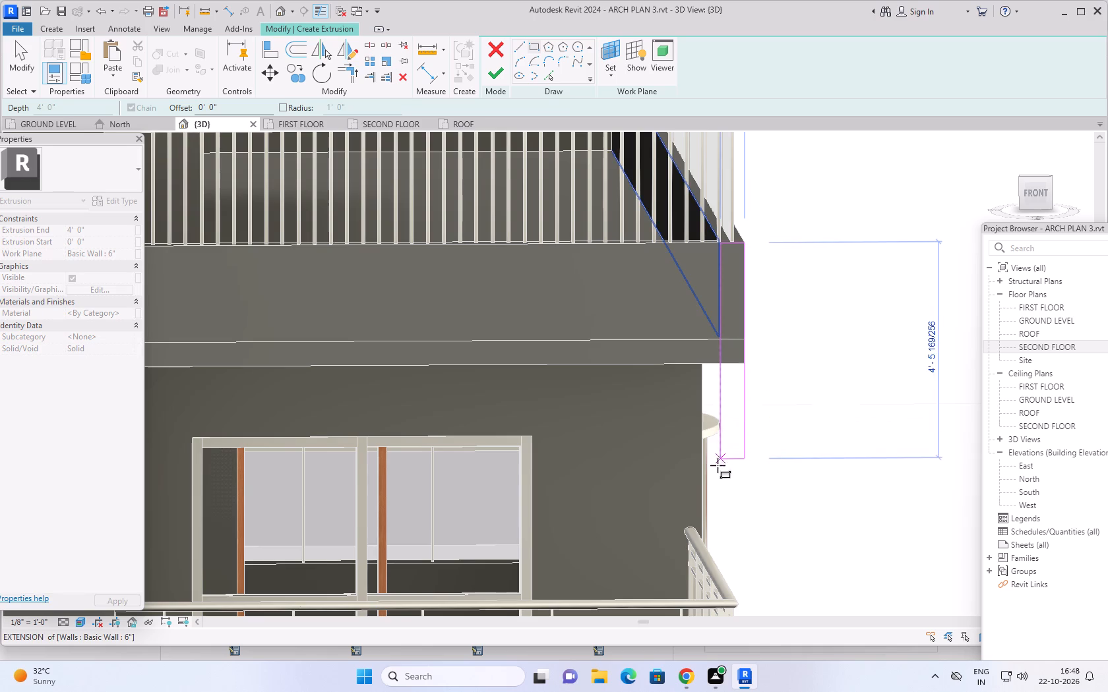
{"action": "scroll", "coordinate": [718, 465], "scroll_direction": "down", "scroll_amount": 2}
{"action": "middle_click_drag", "start_coordinate": [715, 458], "coordinate": [711, 285]}
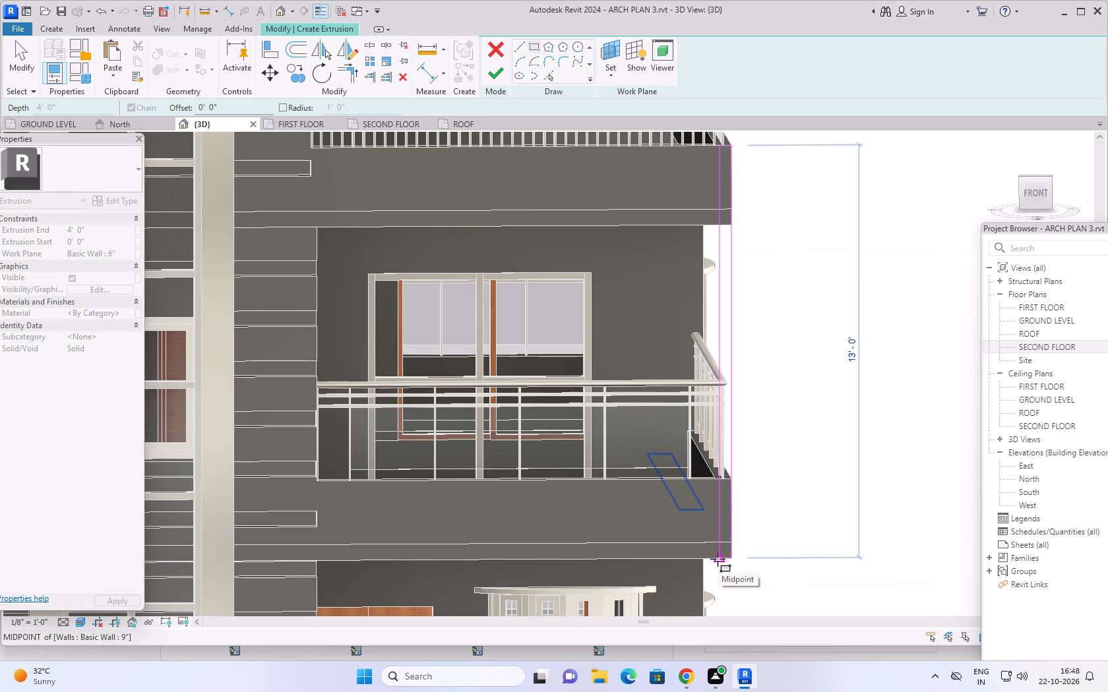
{"action": "middle_click_drag", "start_coordinate": [718, 559], "coordinate": [715, 552]}
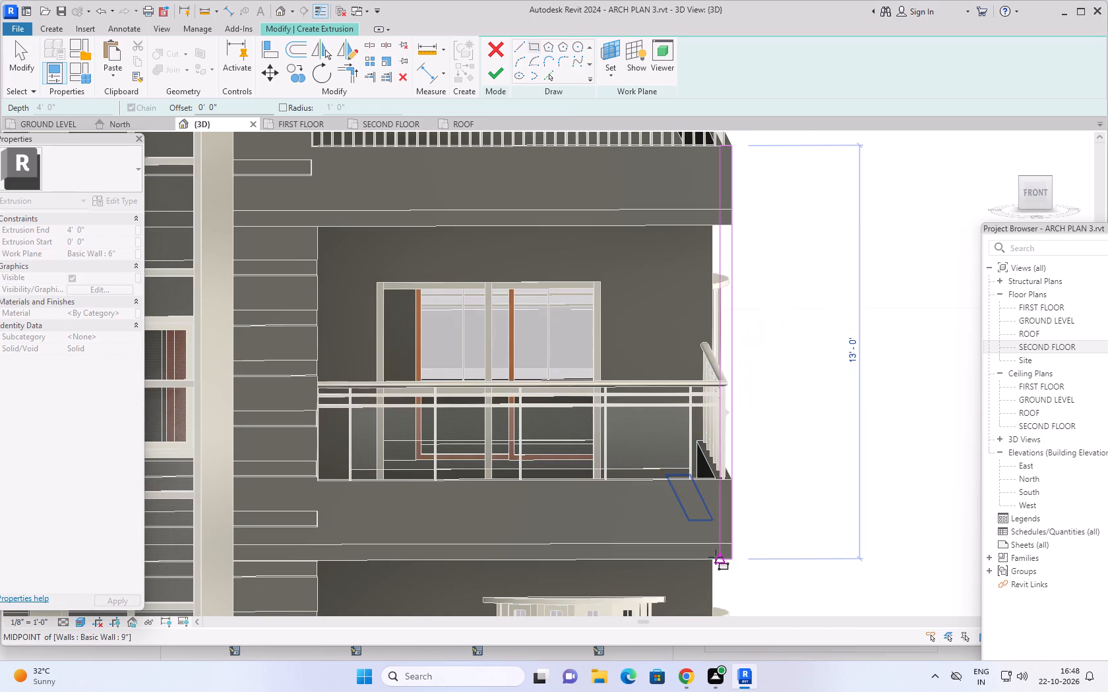
{"action": "left_click", "coordinate": [718, 558]}
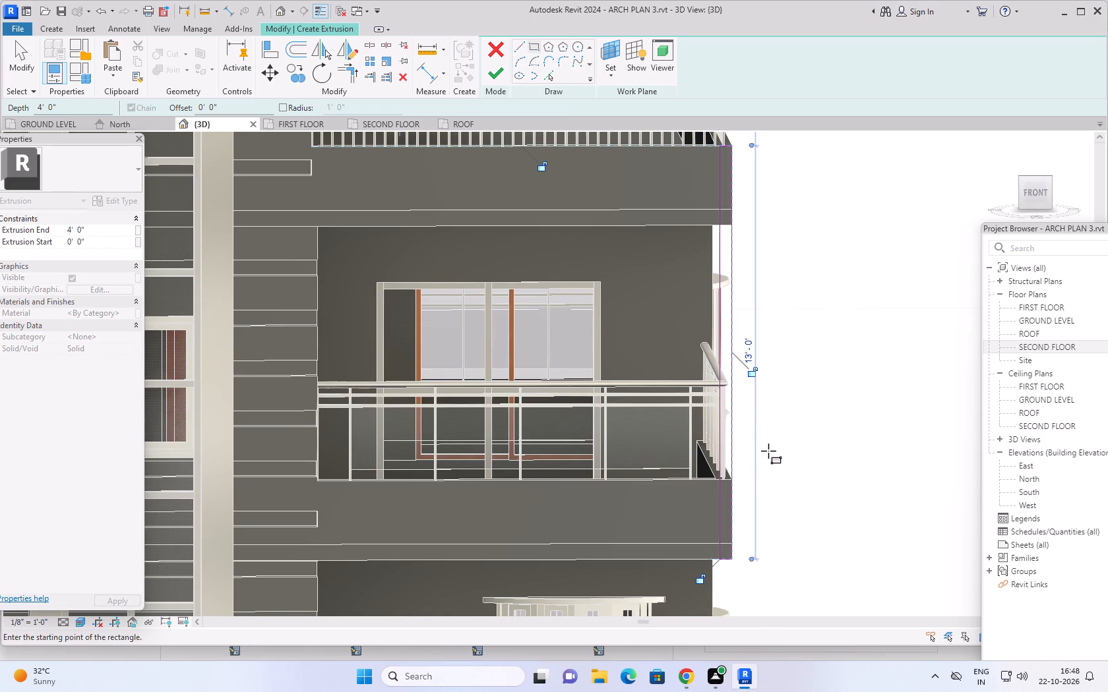
{"action": "middle_click_drag", "start_coordinate": [856, 320], "coordinate": [856, 334]}
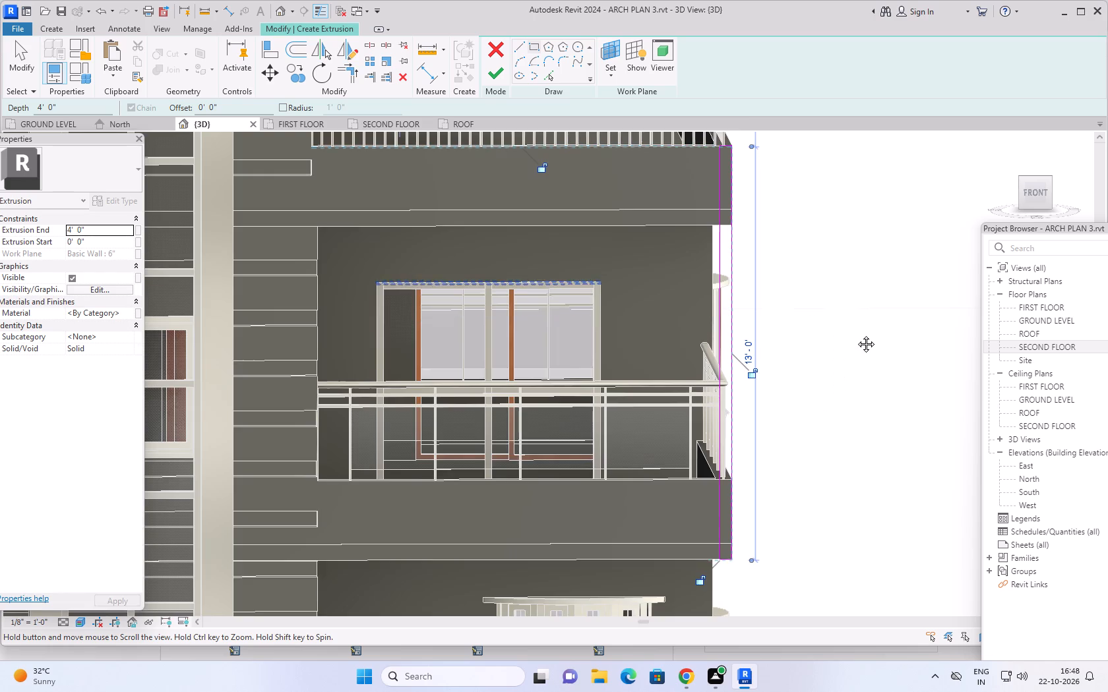
{"action": "middle_click_drag", "start_coordinate": [856, 334], "coordinate": [855, 377]}
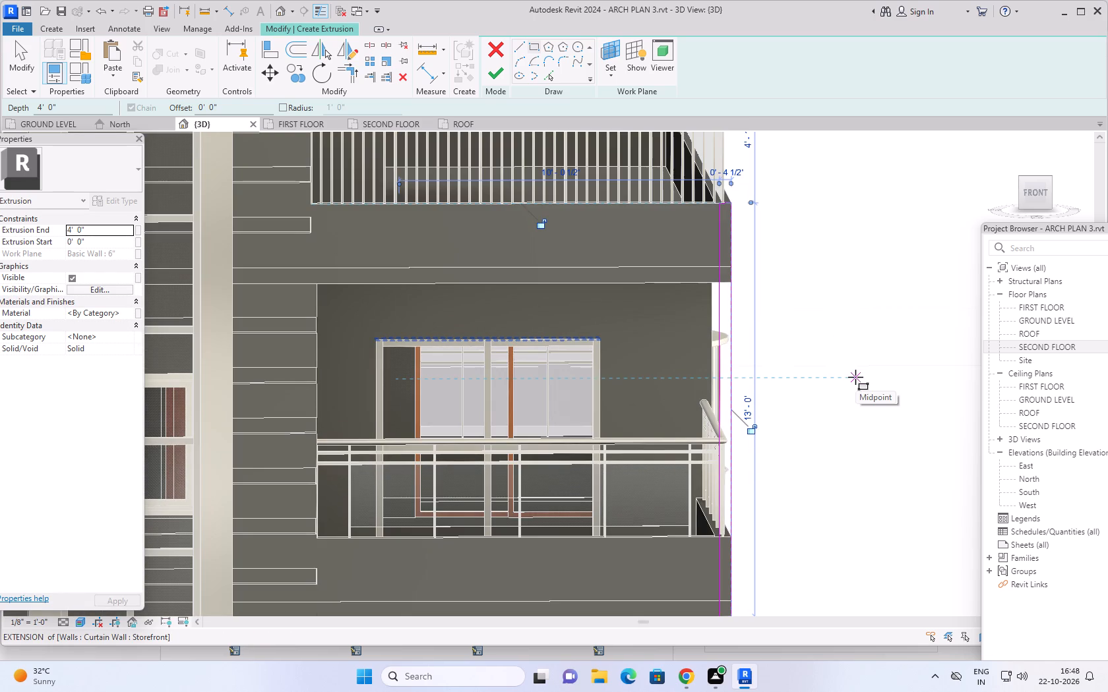
{"action": "key", "text": "Escape"}
{"action": "key", "text": "Escape"}
{"action": "key", "text": "Escape"}
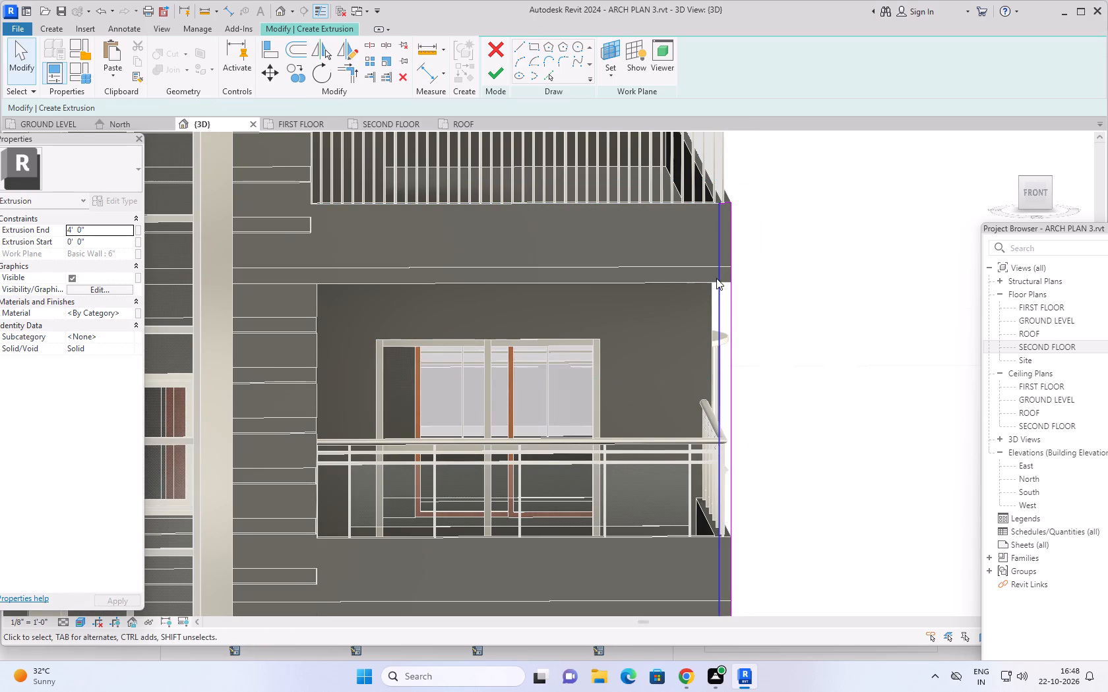
Set the tall rectangle's width to 6" by repositioning its inner vertical line.
{"action": "left_click", "coordinate": [716, 279]}
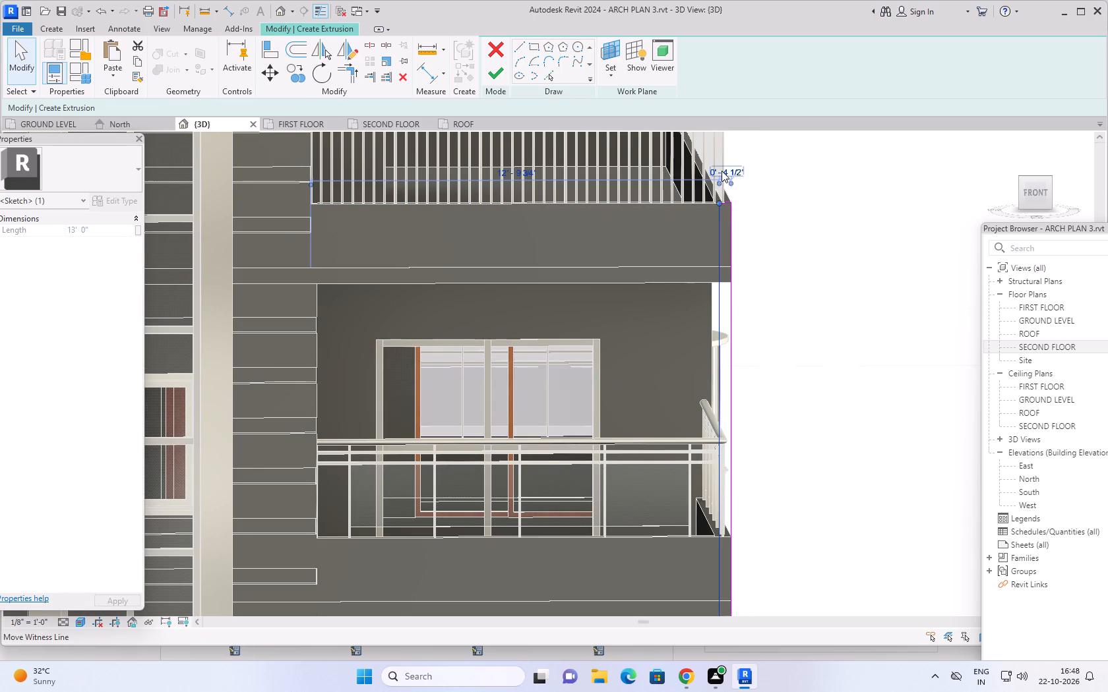
{"action": "left_click", "coordinate": [726, 171]}
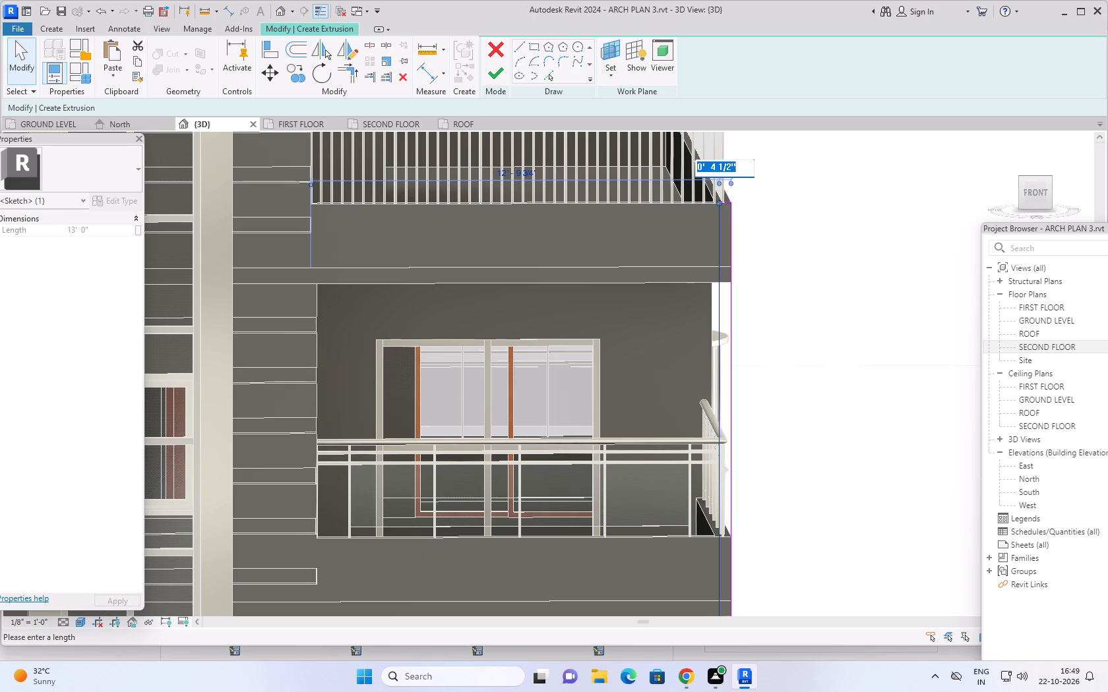
{"action": "type", "text": "6\""}
{"action": "key", "text": "Return"}
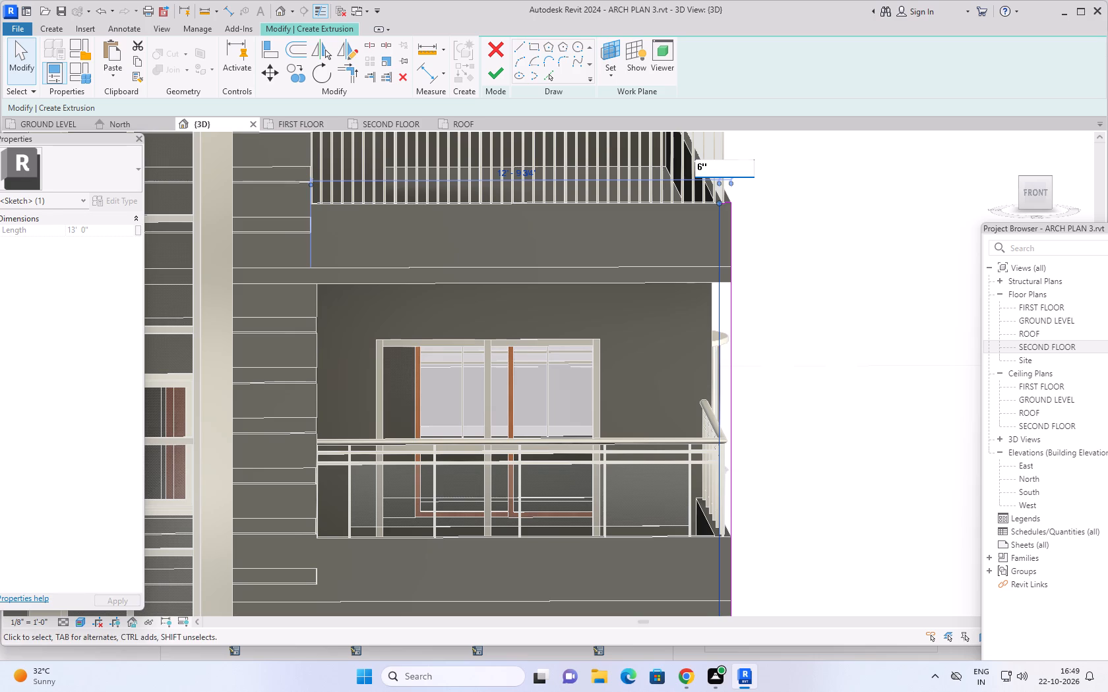
Copy the 6" wide vertical rectangle inward along the parapet seven times at about 9" spacing, using multiple copy.
{"action": "middle_click_drag", "start_coordinate": [830, 366], "coordinate": [772, 337]}
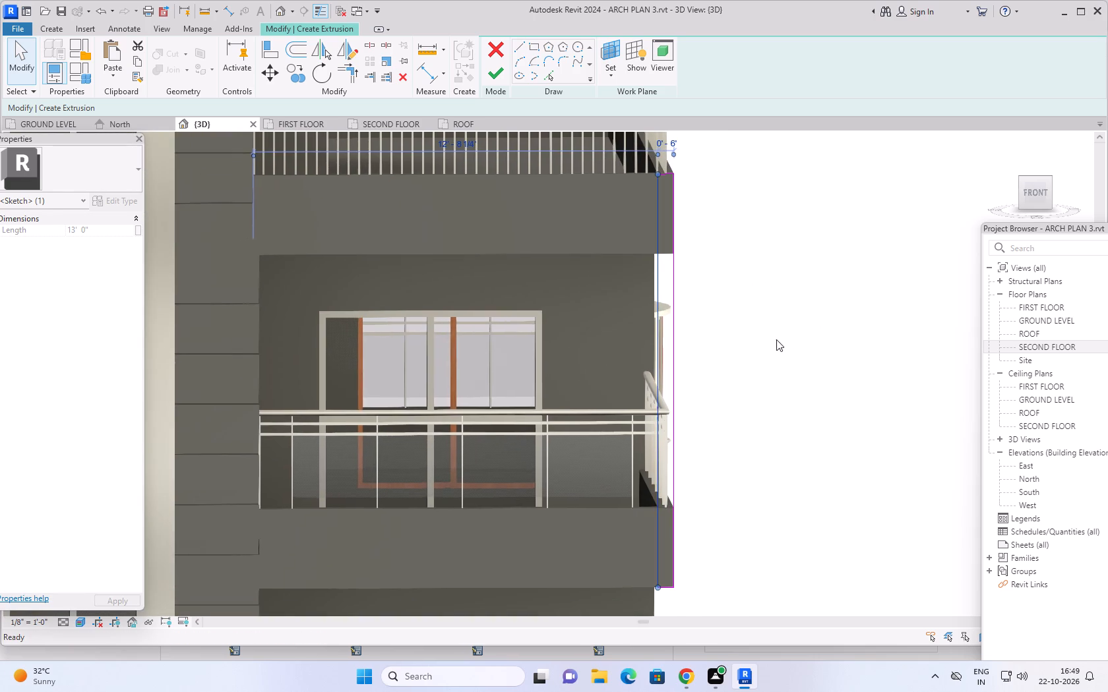
{"action": "middle_click_drag", "start_coordinate": [812, 356], "coordinate": [751, 389]}
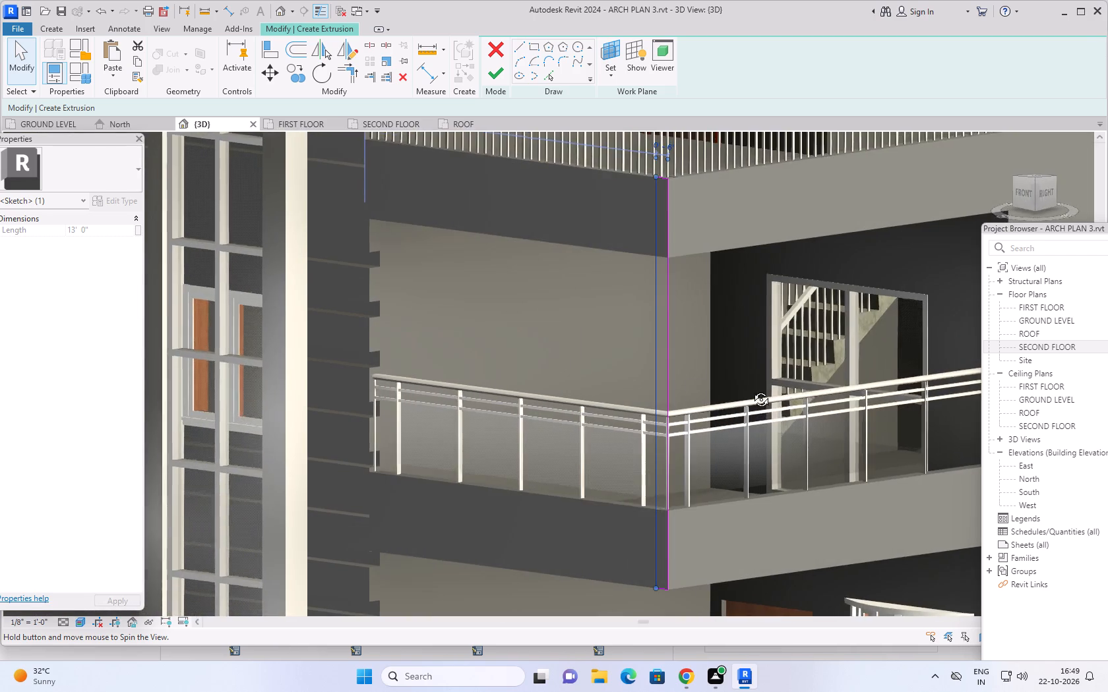
{"action": "middle_click_drag", "start_coordinate": [751, 389], "coordinate": [828, 392]}
{"action": "scroll", "coordinate": [791, 293], "scroll_direction": "down", "scroll_amount": 1}
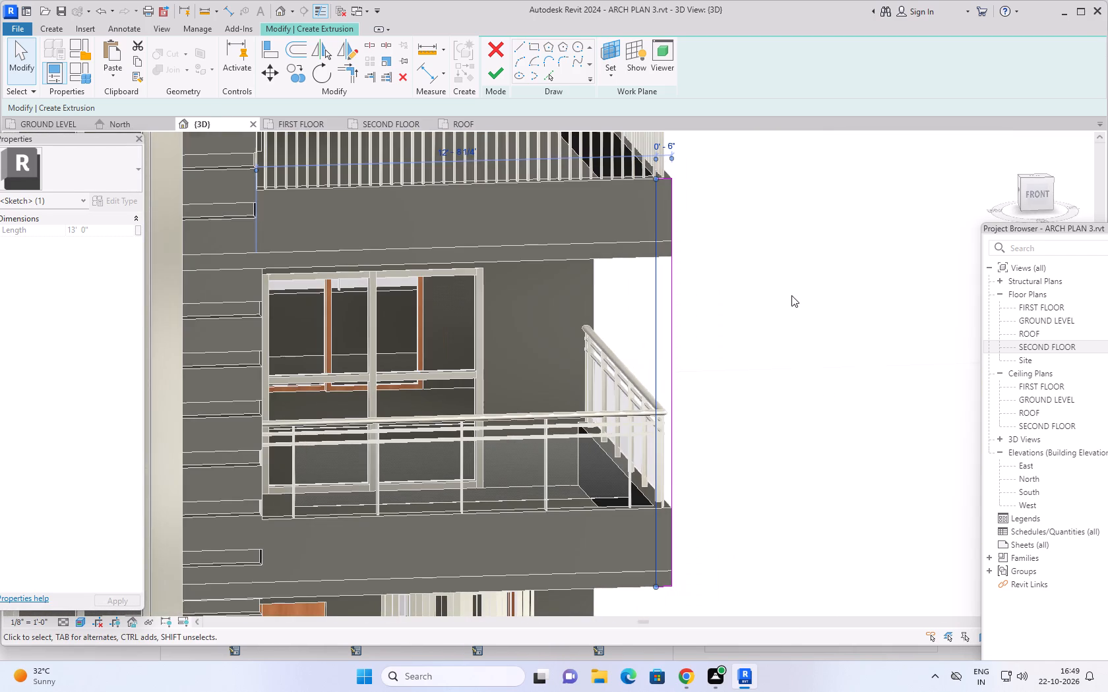
{"action": "scroll", "coordinate": [791, 295], "scroll_direction": "down", "scroll_amount": 1}
{"action": "key", "text": "Escape"}
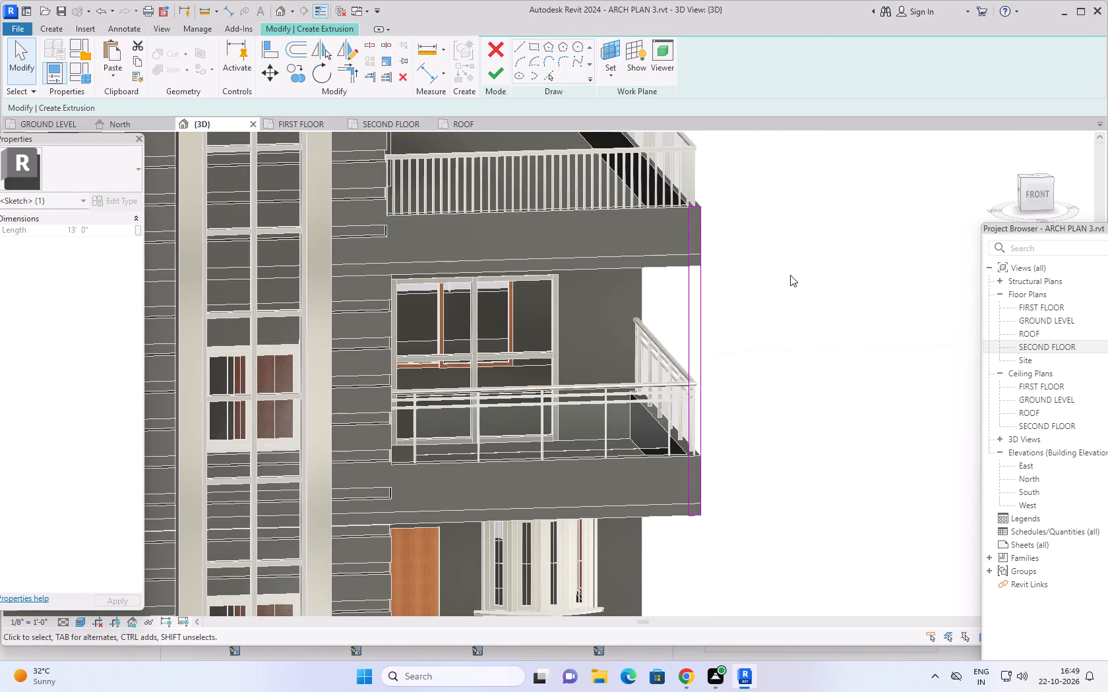
{"action": "key", "text": "Escape"}
{"action": "left_click_drag", "start_coordinate": [760, 163], "coordinate": [664, 500]}
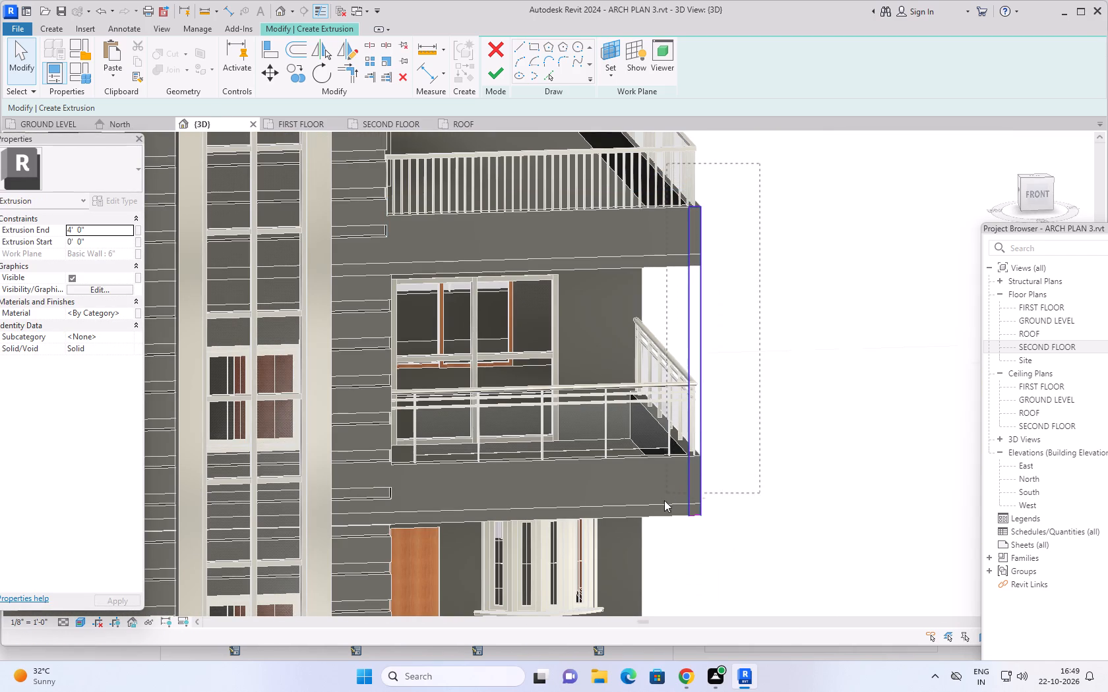
{"action": "left_click_drag", "start_coordinate": [664, 500], "coordinate": [660, 543]}
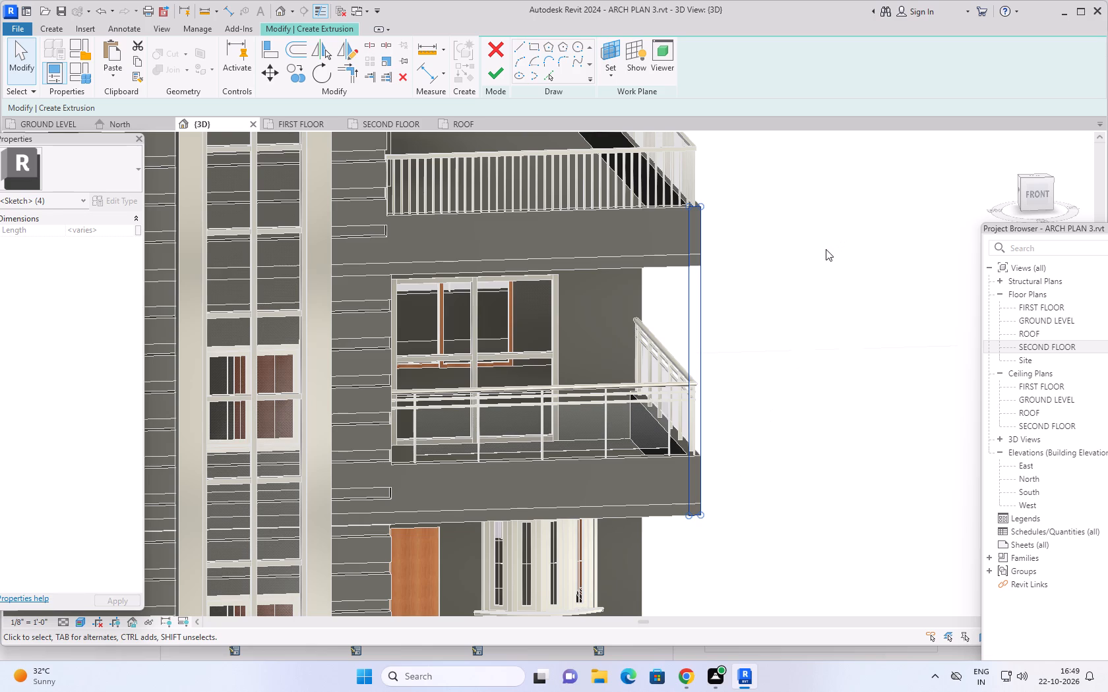
{"action": "left_click", "coordinate": [298, 73]}
{"action": "scroll", "coordinate": [717, 192], "scroll_direction": "up", "scroll_amount": 9}
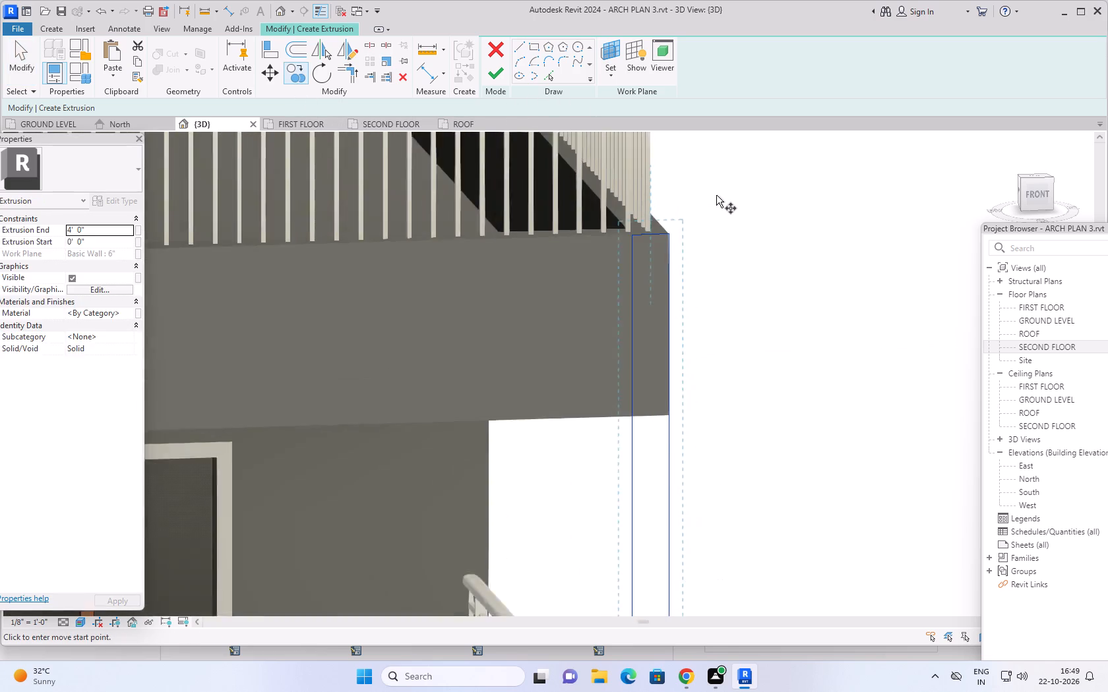
{"action": "left_click", "coordinate": [661, 238]}
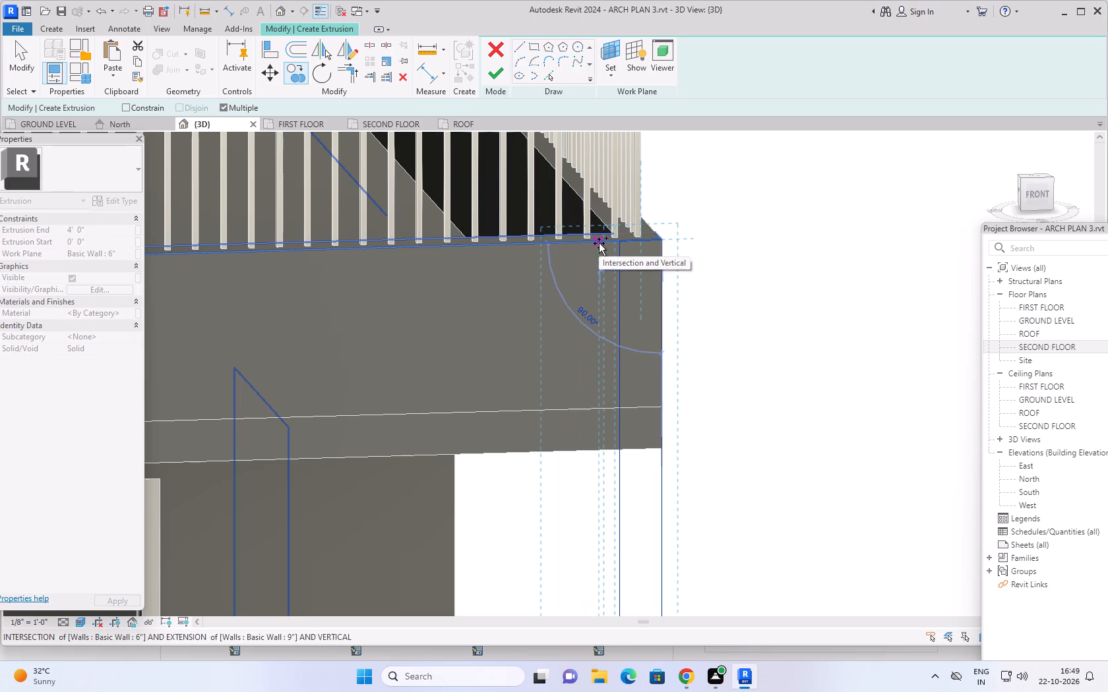
{"action": "left_click", "coordinate": [599, 243]}
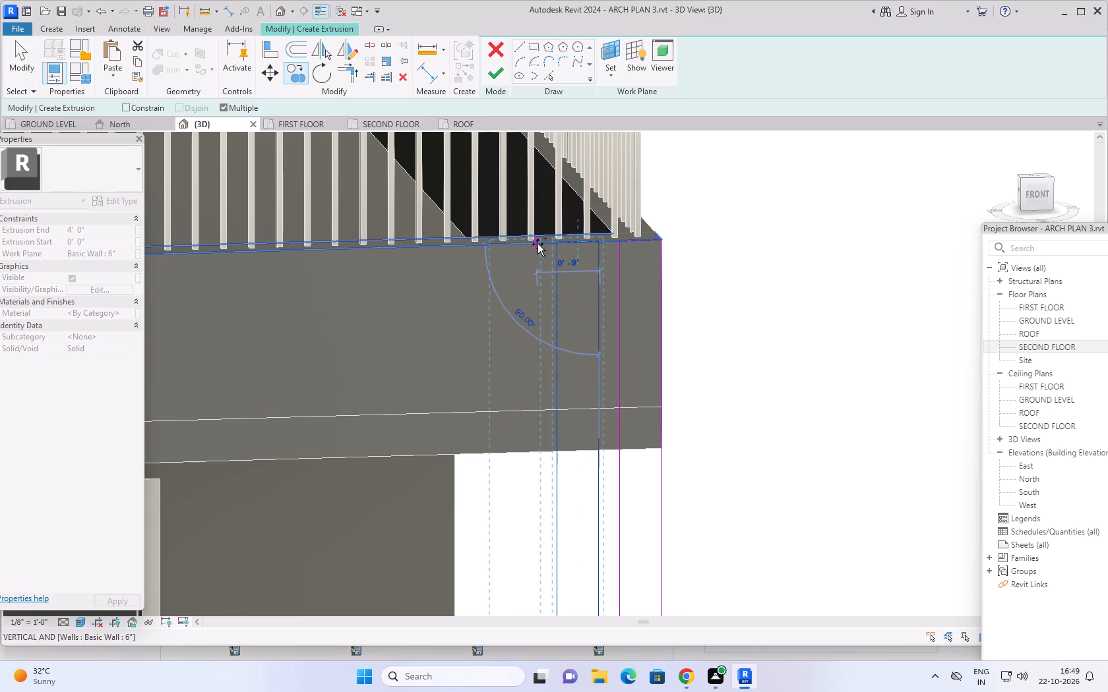
{"action": "left_click", "coordinate": [538, 244]}
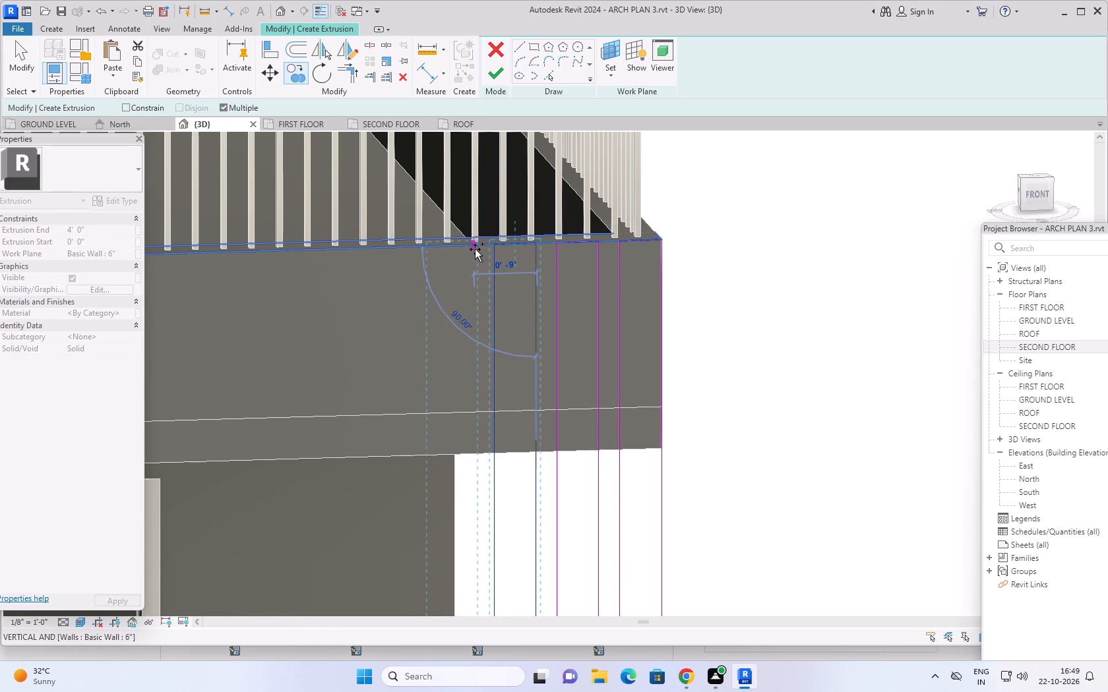
{"action": "left_click", "coordinate": [471, 248]}
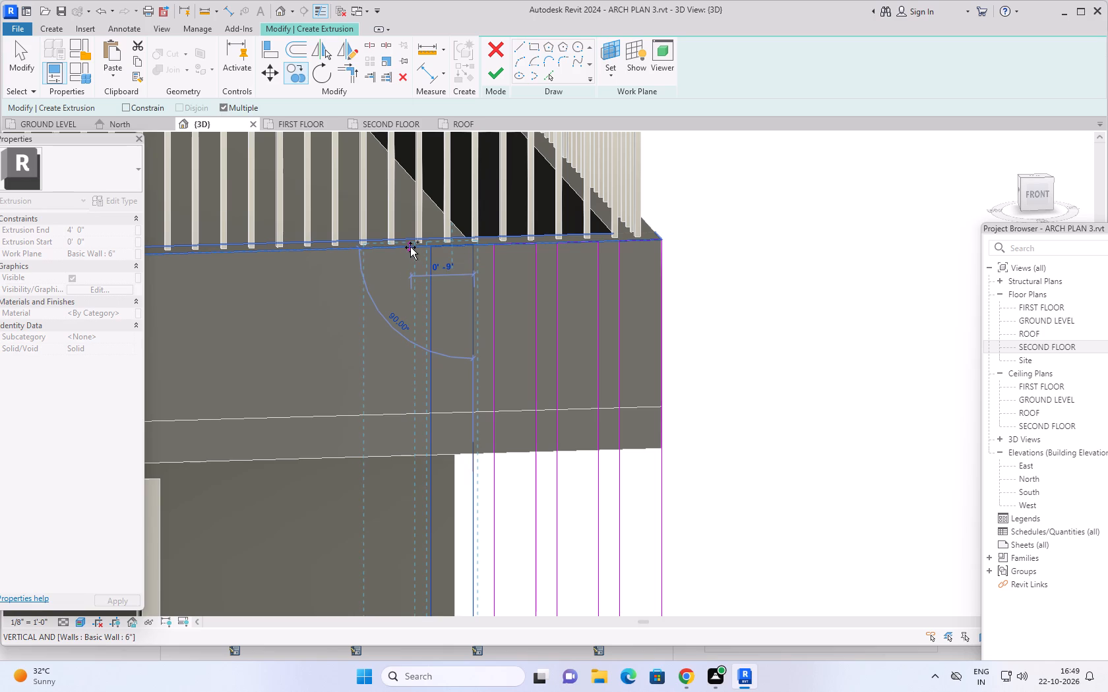
{"action": "left_click", "coordinate": [410, 247]}
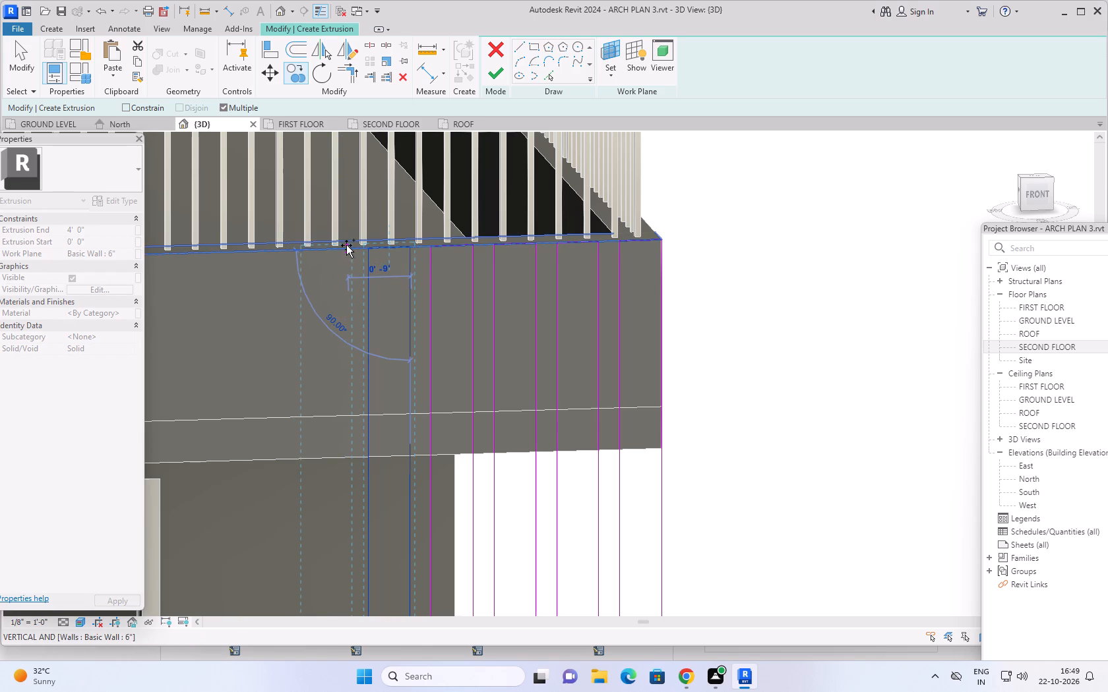
{"action": "left_click", "coordinate": [346, 245]}
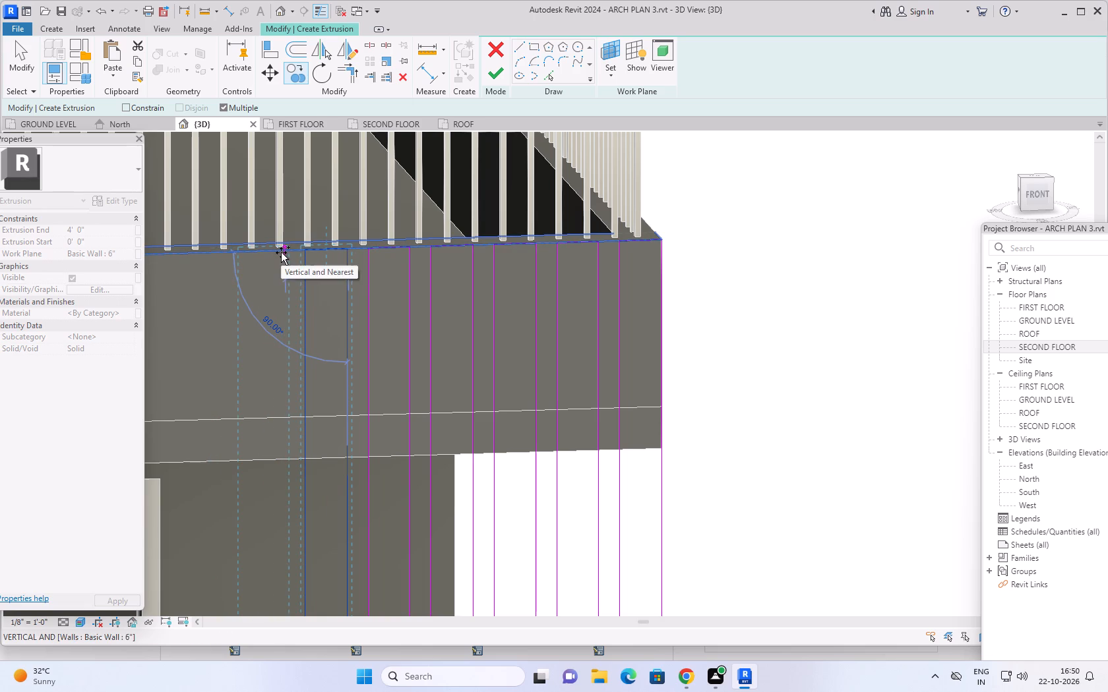
{"action": "left_click", "coordinate": [281, 252]}
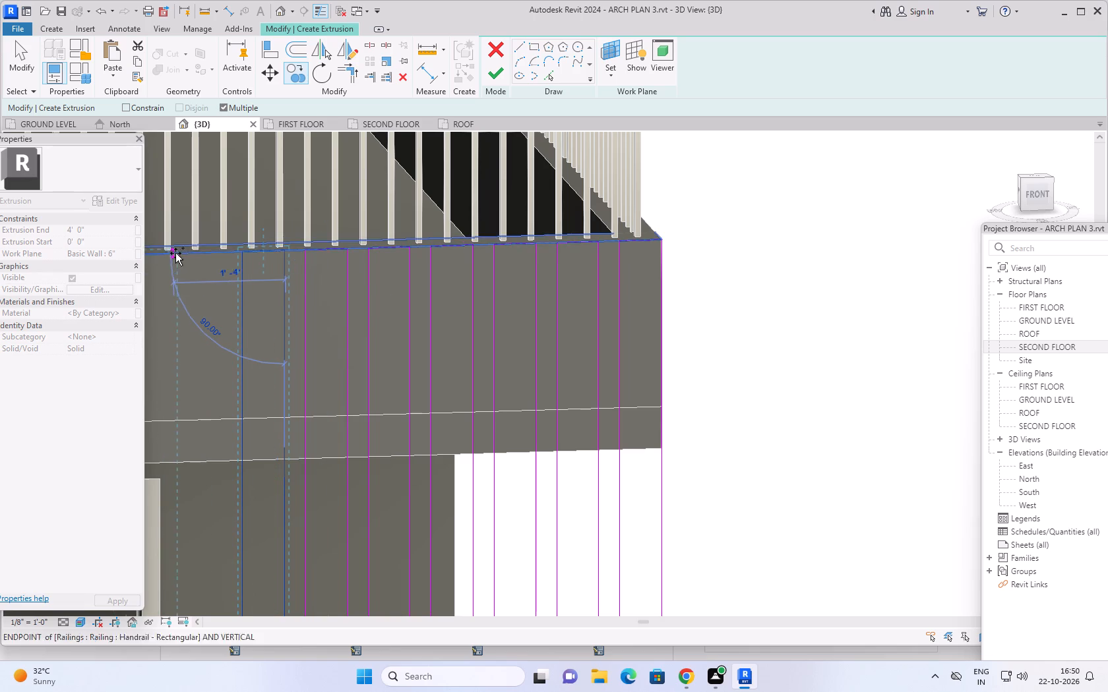
{"action": "left_click", "coordinate": [218, 250]}
{"action": "scroll", "coordinate": [410, 285], "scroll_direction": "down", "scroll_amount": 3}
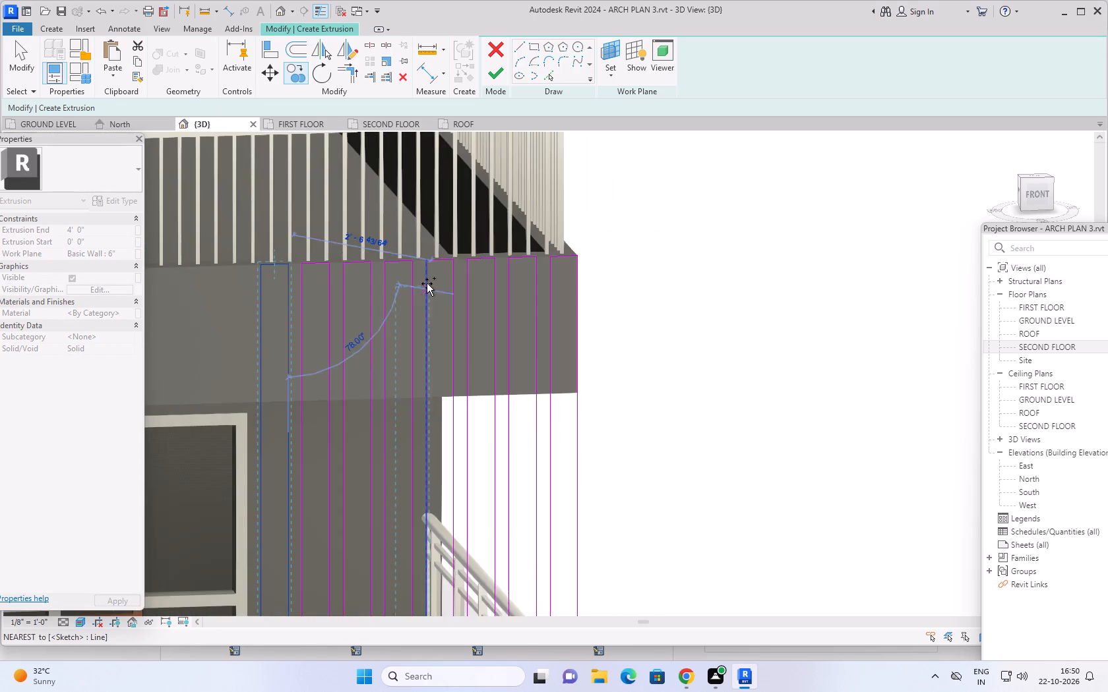
{"action": "scroll", "coordinate": [429, 285], "scroll_direction": "down", "scroll_amount": 7}
{"action": "key", "text": "Escape"}
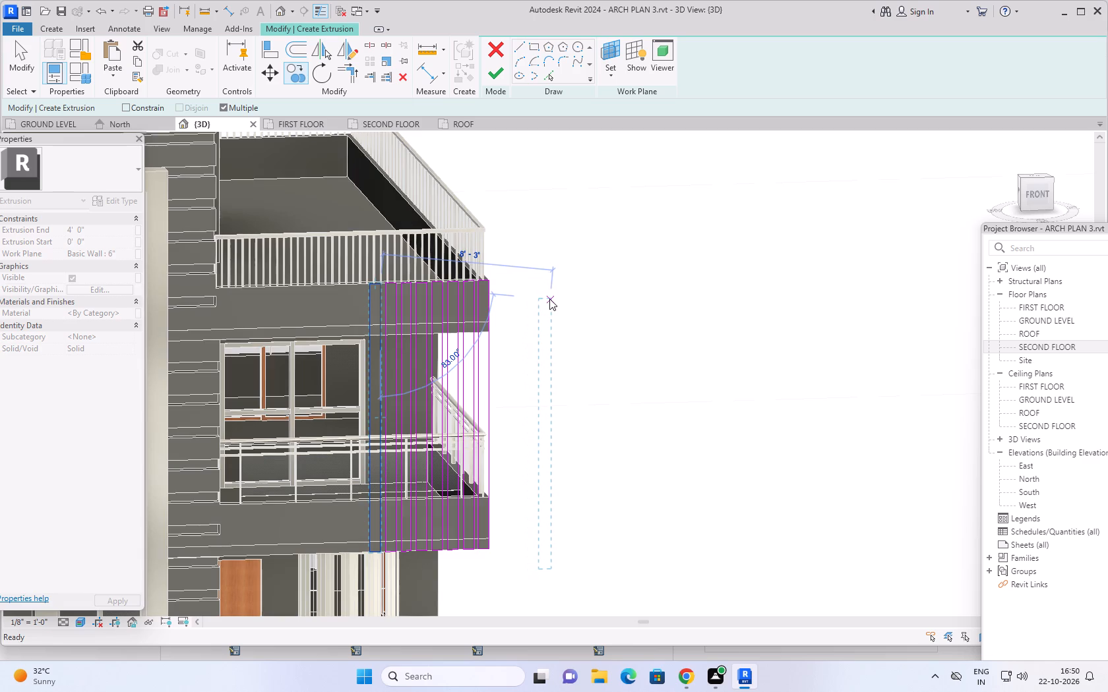
{"action": "key", "text": "Escape"}
Set the extrusion end of the fin sketch to 1'-0".
{"action": "scroll", "coordinate": [506, 223], "scroll_direction": "down", "scroll_amount": 1}
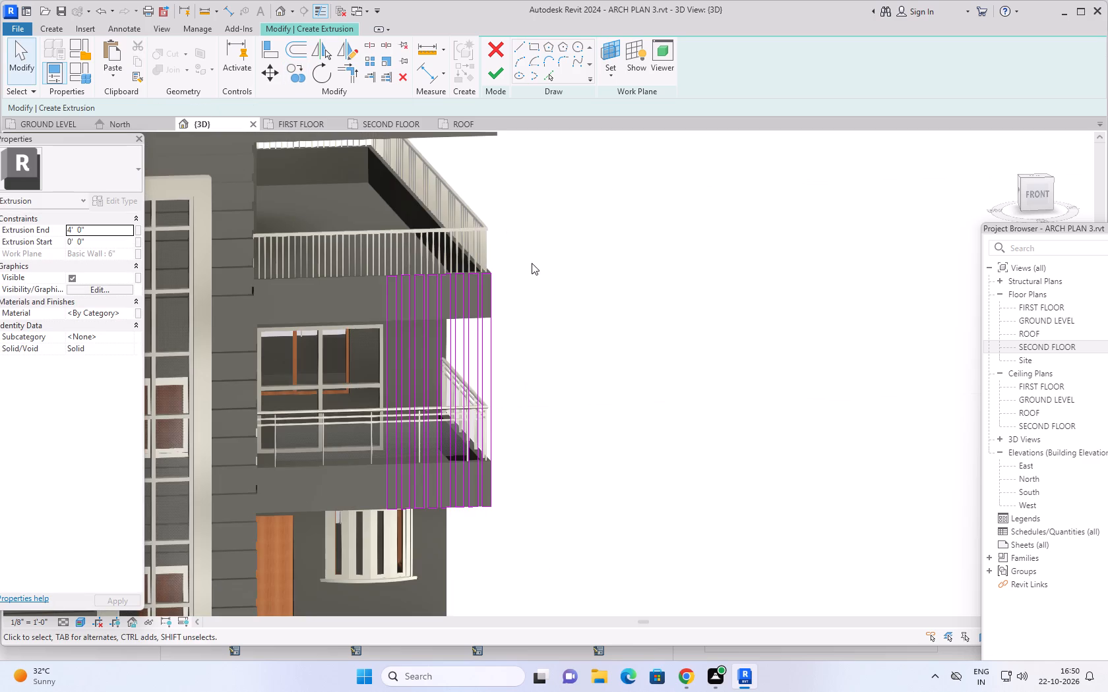
{"action": "middle_click_drag", "start_coordinate": [547, 269], "coordinate": [547, 254]}
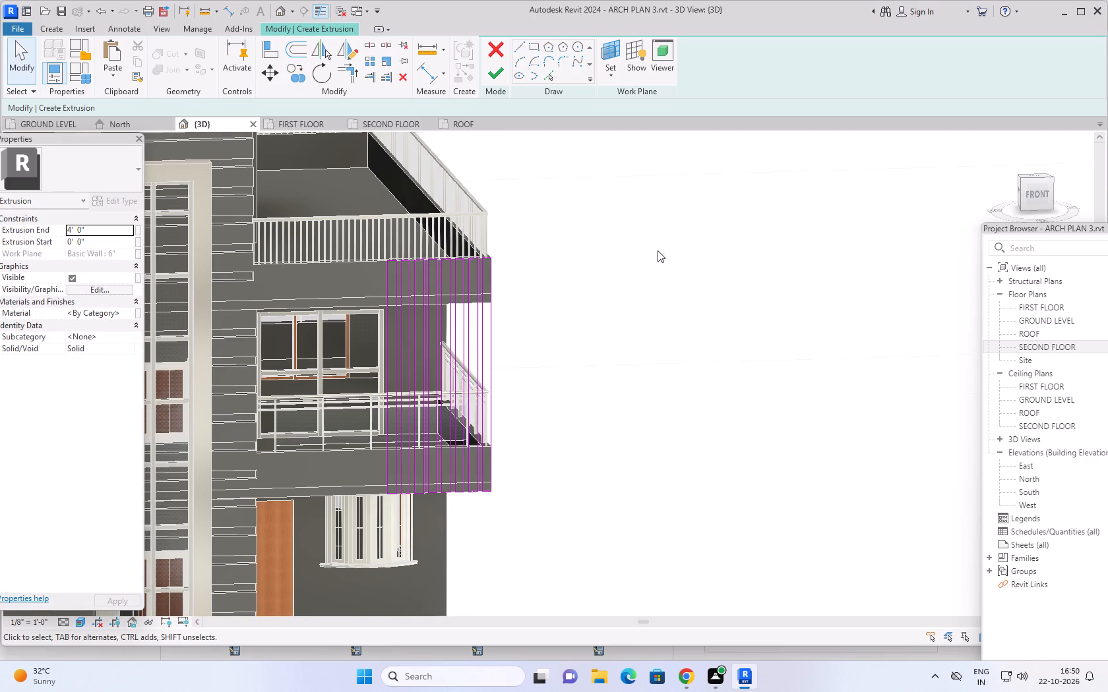
{"action": "middle_click_drag", "start_coordinate": [647, 360], "coordinate": [805, 370], "text": "shift"}
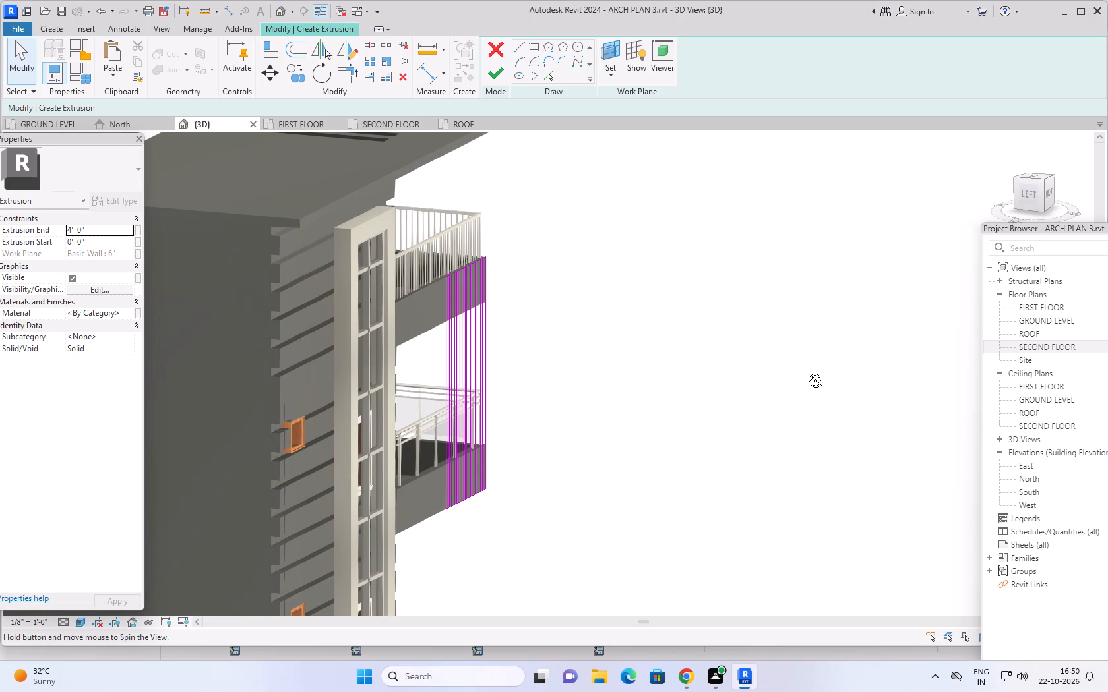
{"action": "middle_click_drag", "start_coordinate": [805, 370], "coordinate": [792, 379], "text": "shift"}
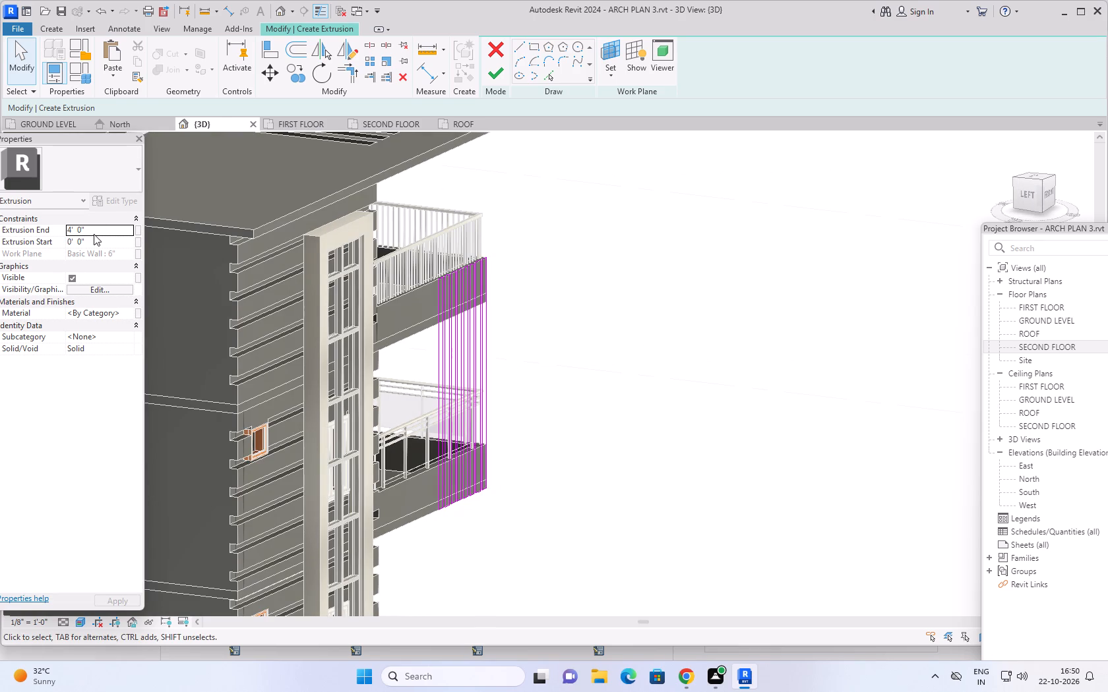
{"action": "left_click", "coordinate": [97, 231]}
{"action": "type", "text": "1'"}
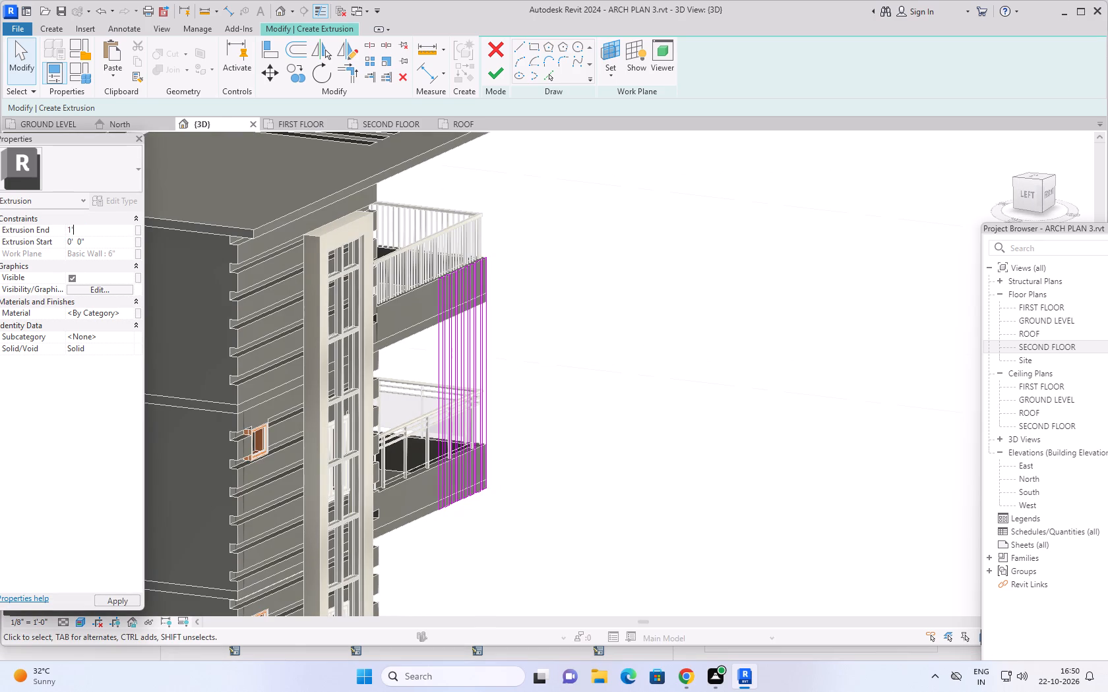
{"action": "key", "text": "Return"}
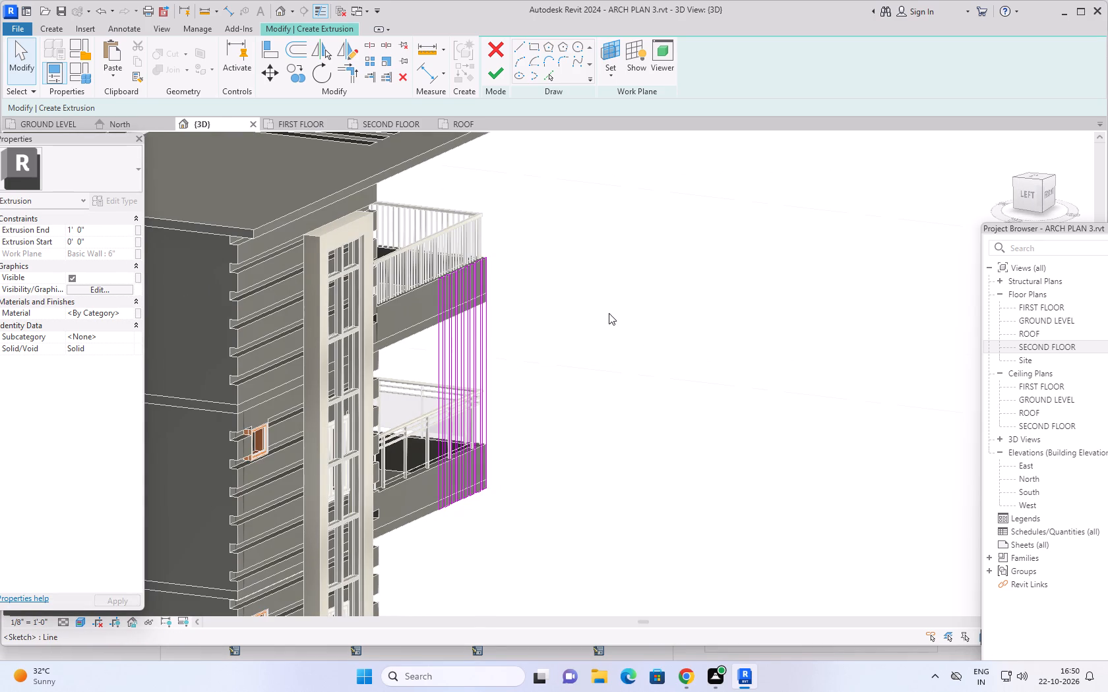
Finish the extrusion sketch to generate the row of eight vertical fins on the balcony front.
{"action": "middle_click_drag", "start_coordinate": [609, 313], "coordinate": [449, 334], "text": "shift"}
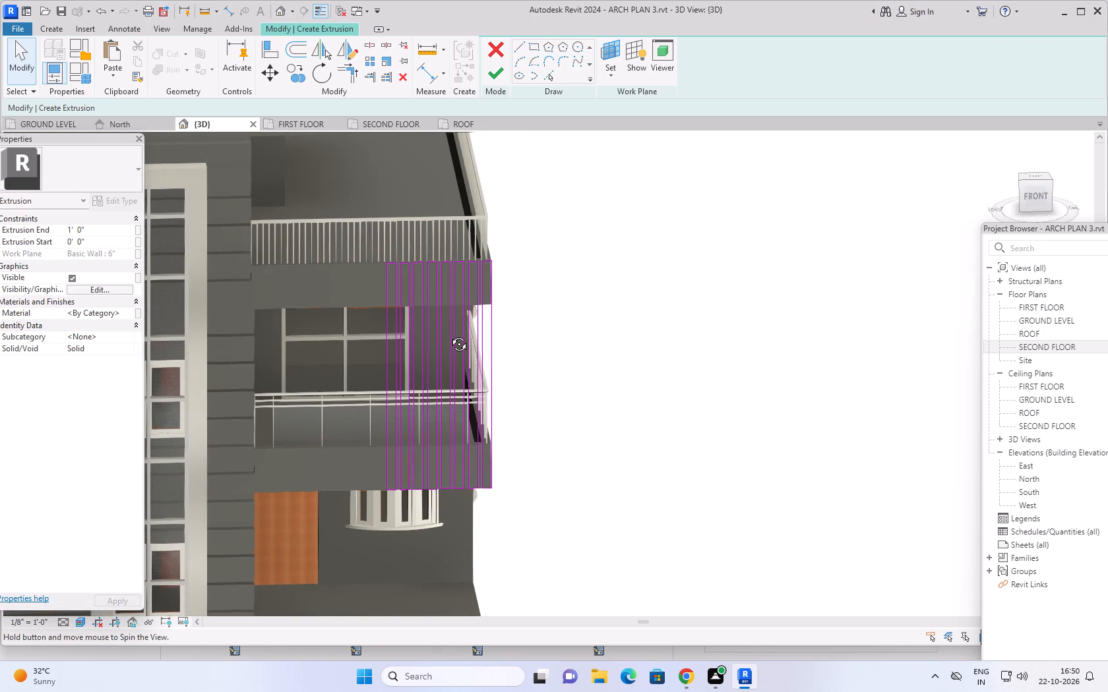
{"action": "middle_click_drag", "start_coordinate": [449, 334], "coordinate": [518, 335], "text": "shift"}
{"action": "middle_click_drag", "start_coordinate": [592, 288], "coordinate": [579, 318]}
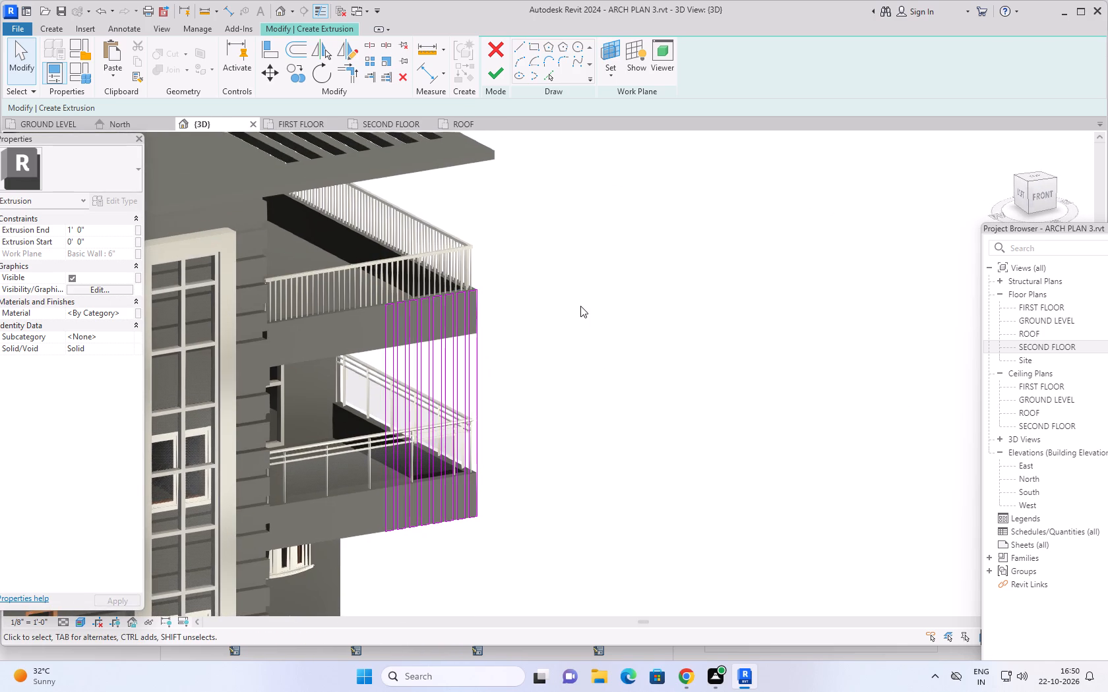
{"action": "middle_click_drag", "start_coordinate": [574, 308], "coordinate": [494, 281]}
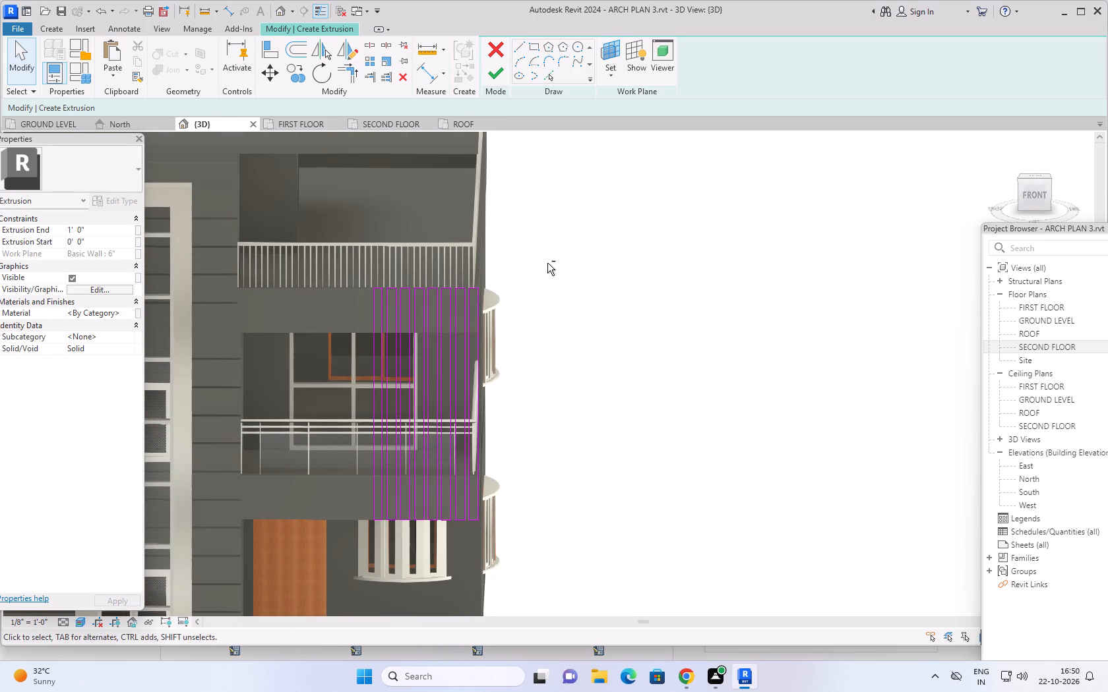
{"action": "middle_click_drag", "start_coordinate": [602, 248], "coordinate": [622, 238]}
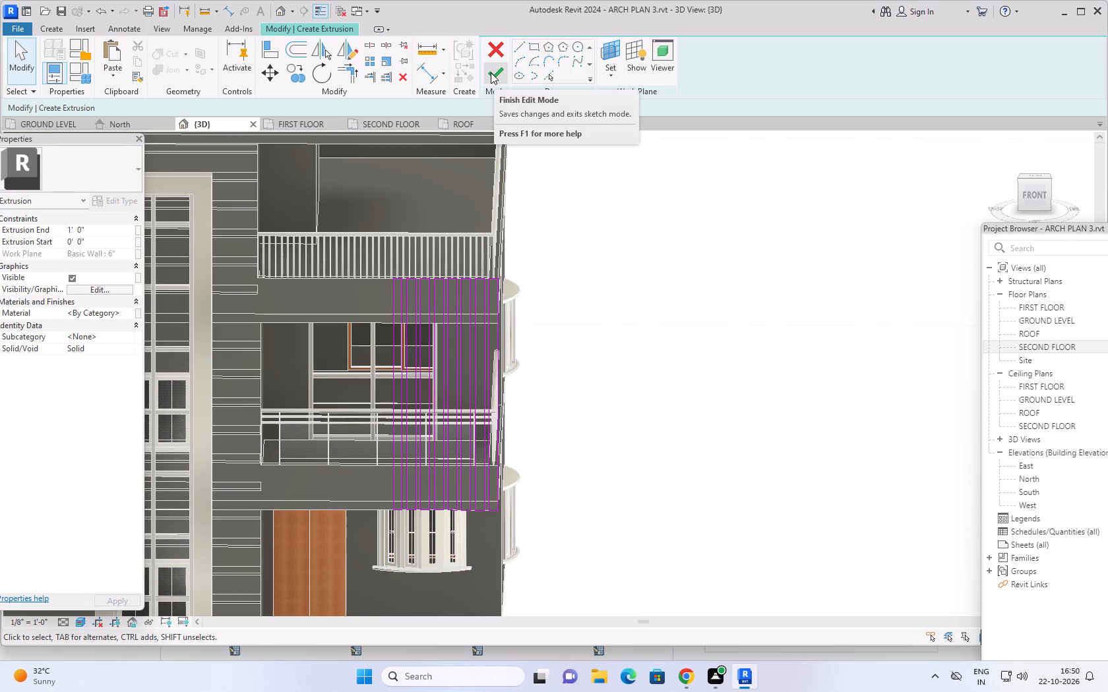
{"action": "middle_click_drag", "start_coordinate": [629, 242], "coordinate": [629, 184], "text": "shift"}
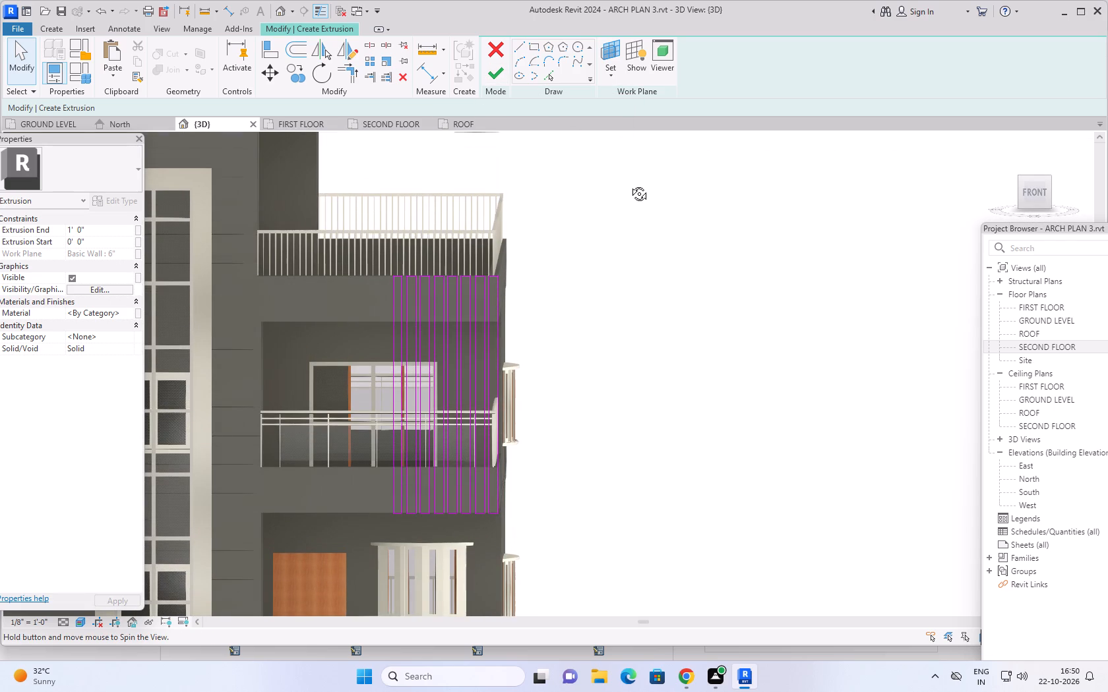
{"action": "middle_click_drag", "start_coordinate": [629, 184], "coordinate": [639, 237], "text": "shift"}
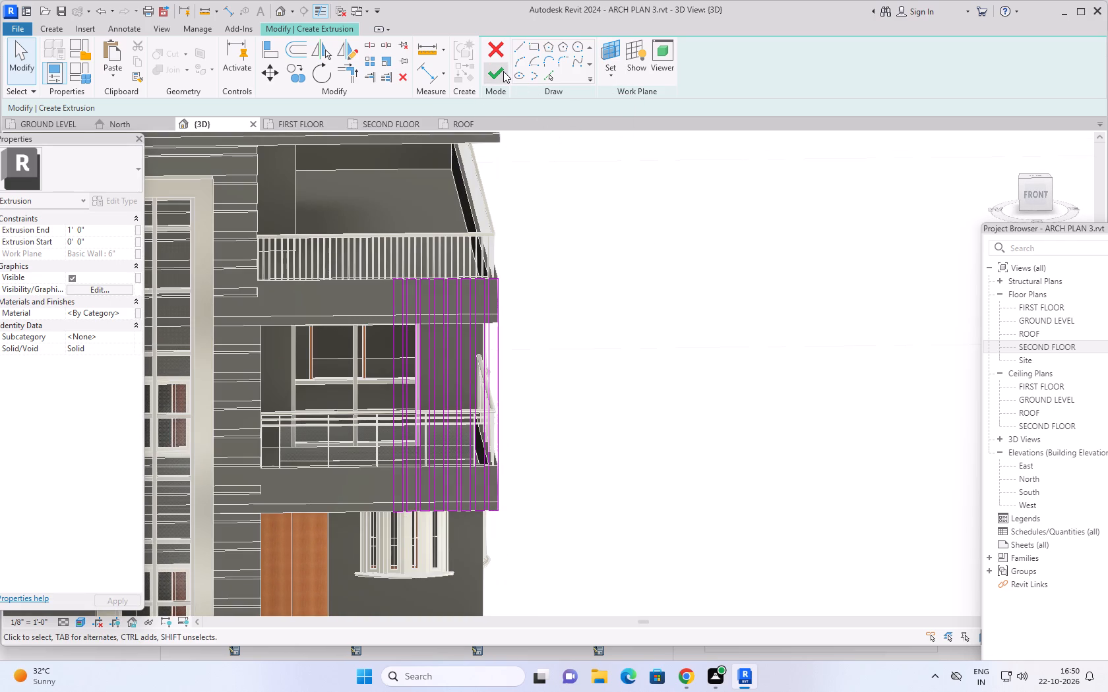
{"action": "left_click", "coordinate": [503, 71]}
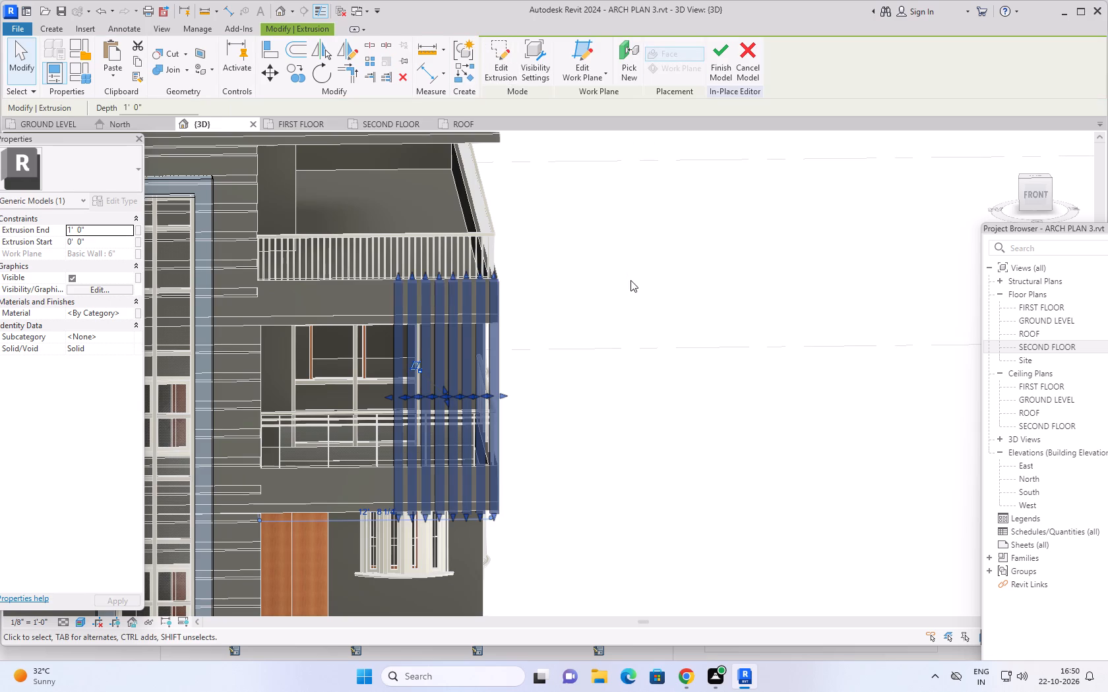
{"action": "left_click", "coordinate": [626, 304]}
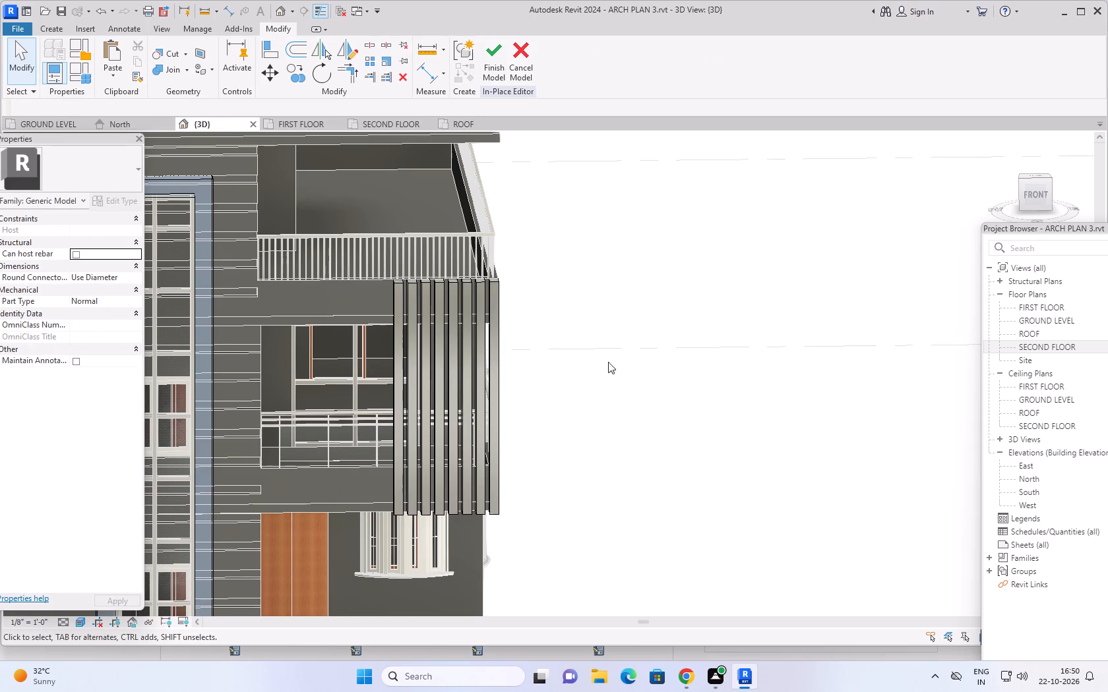
Examine the vertical balcony fins from several angles and against the whole front facade.
{"action": "middle_click_drag", "start_coordinate": [593, 386], "coordinate": [561, 299]}
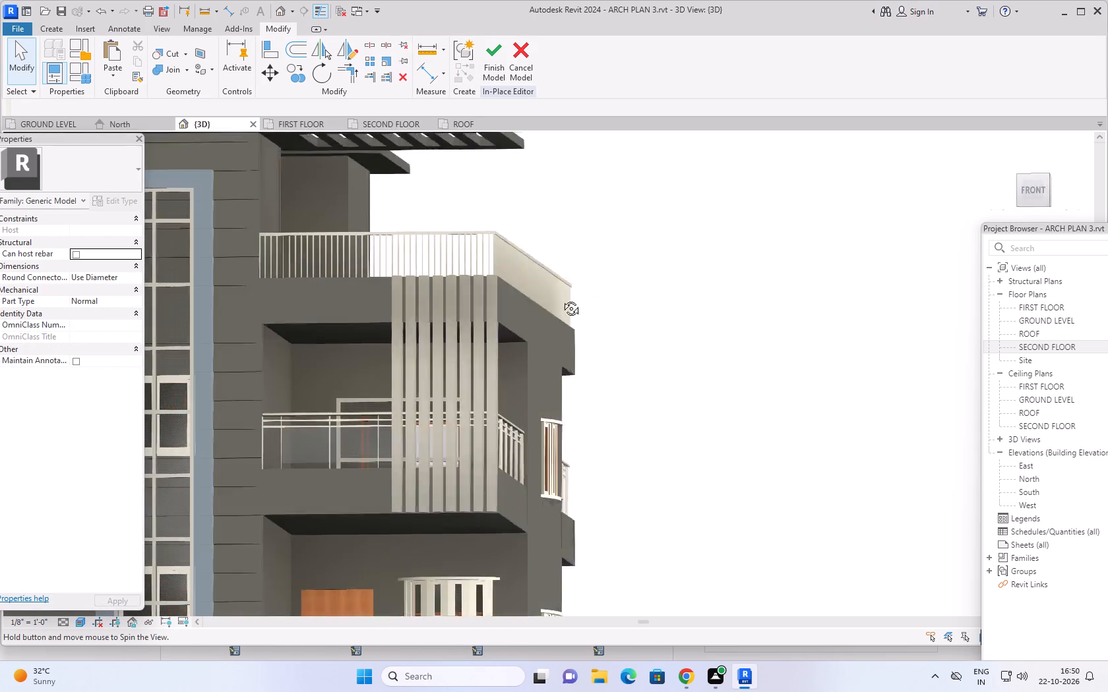
{"action": "middle_click_drag", "start_coordinate": [561, 299], "coordinate": [696, 370]}
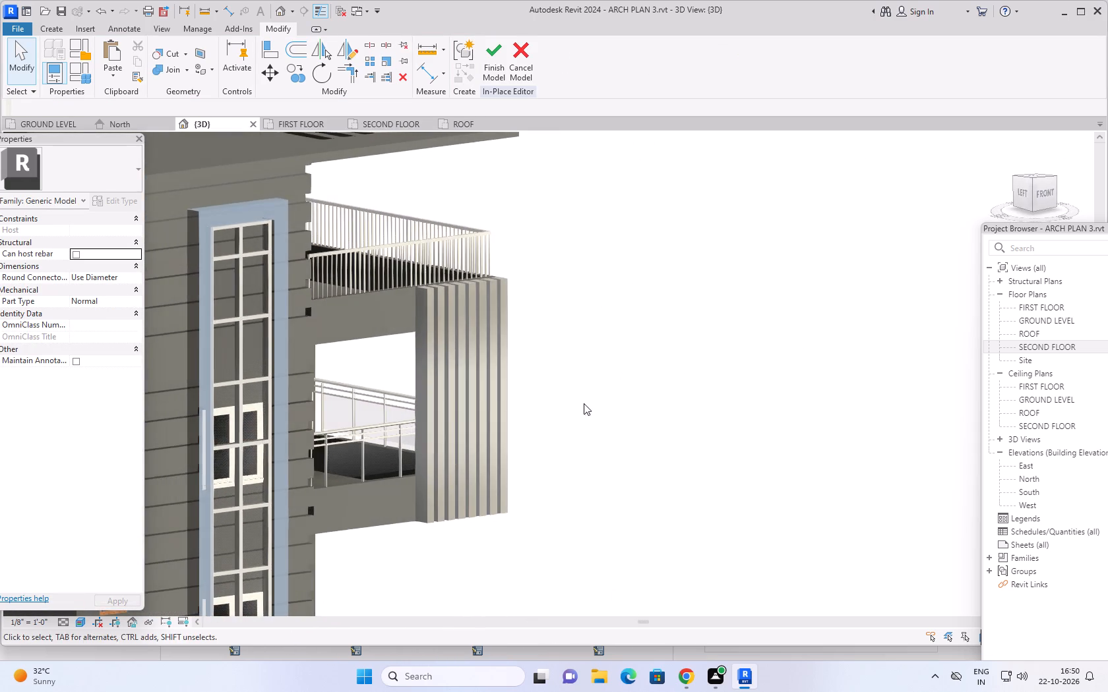
{"action": "middle_click_drag", "start_coordinate": [582, 403], "coordinate": [487, 492], "text": "shift"}
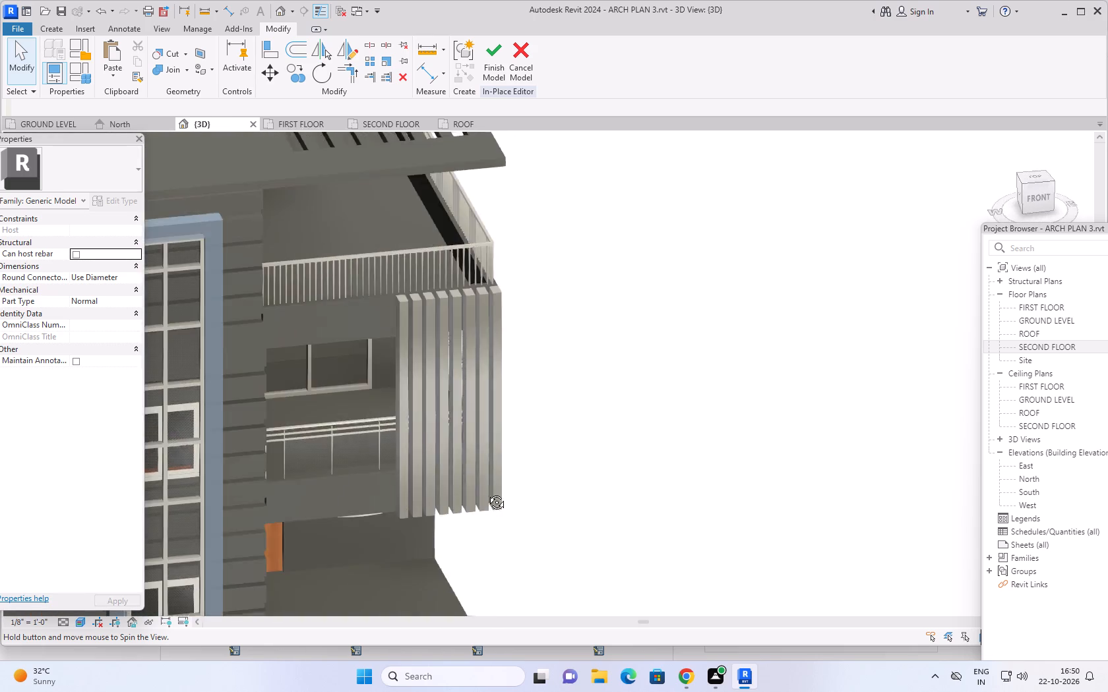
{"action": "middle_click_drag", "start_coordinate": [487, 492], "coordinate": [465, 380], "text": "shift"}
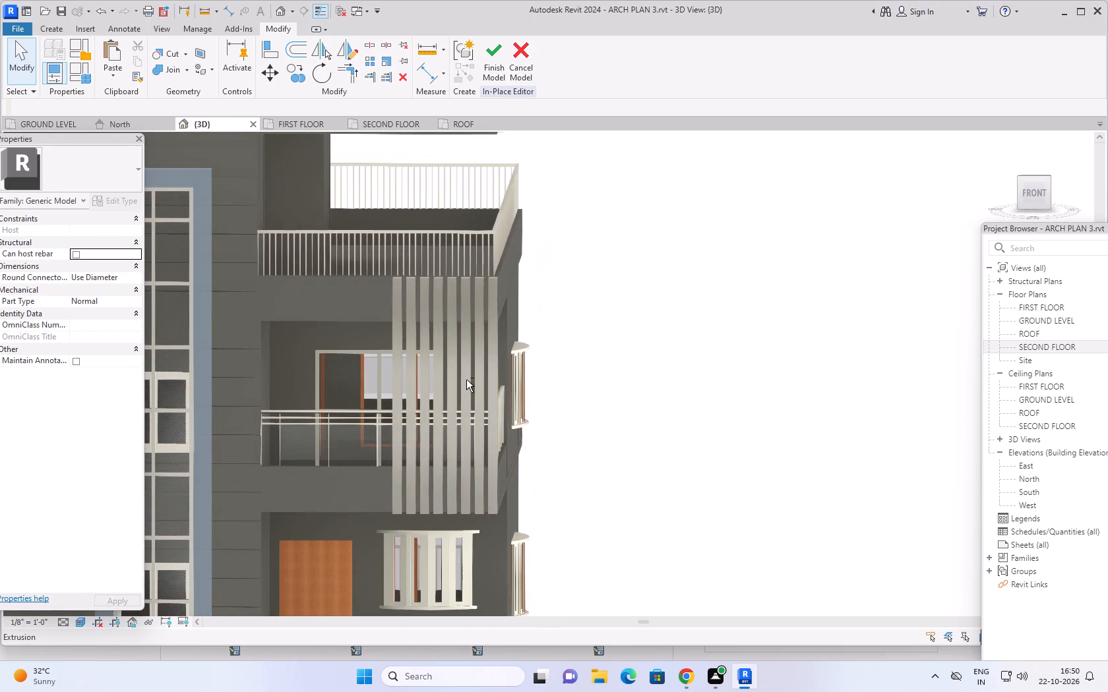
{"action": "scroll", "coordinate": [363, 467], "scroll_direction": "up", "scroll_amount": 2}
{"action": "scroll", "coordinate": [380, 481], "scroll_direction": "down", "scroll_amount": 6}
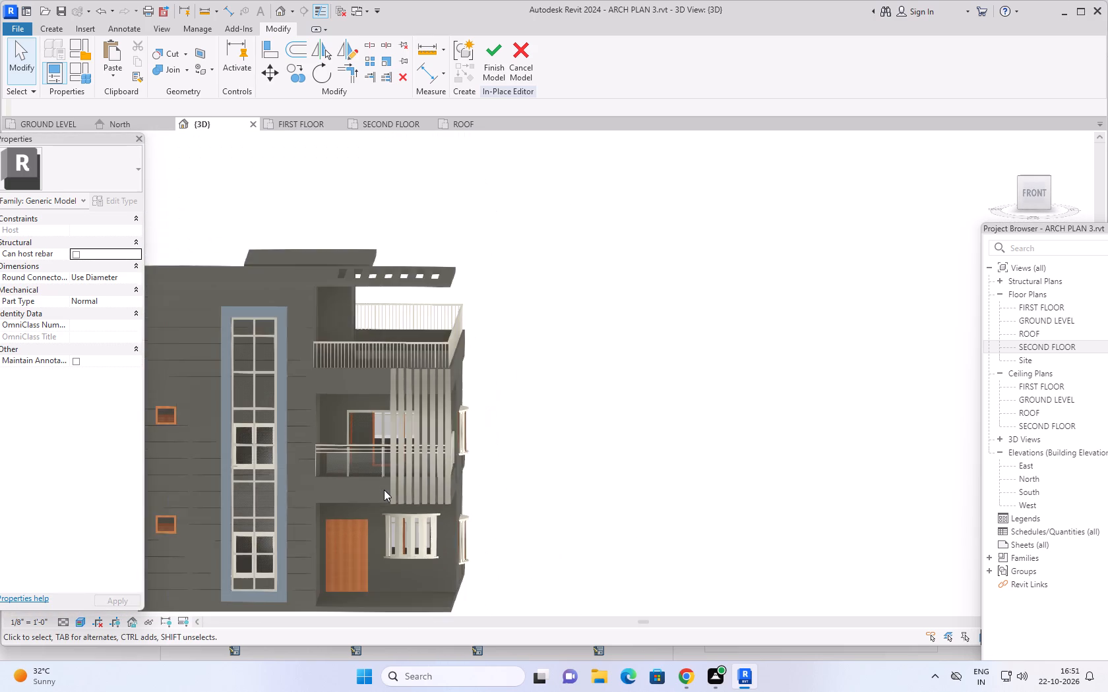
Examine the vertical balcony fins and their upper ends from the front and corner of the house.
{"action": "scroll", "coordinate": [388, 496], "scroll_direction": "down", "scroll_amount": 3}
{"action": "middle_click_drag", "start_coordinate": [491, 515], "coordinate": [516, 513], "text": "shift"}
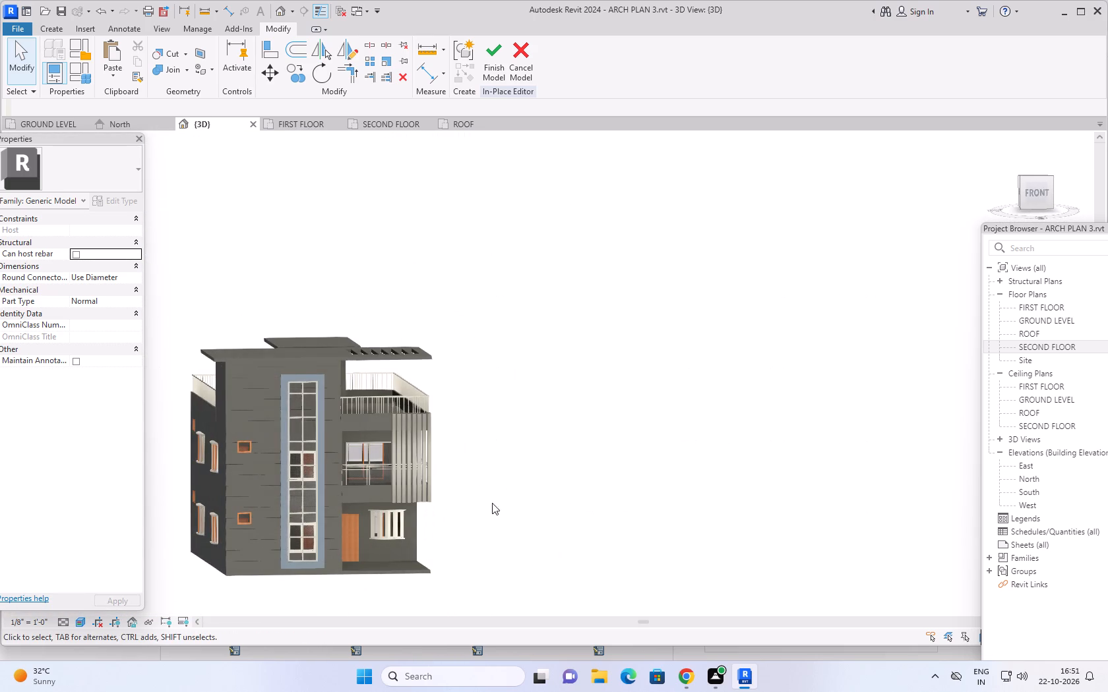
{"action": "middle_click_drag", "start_coordinate": [476, 440], "coordinate": [520, 448]}
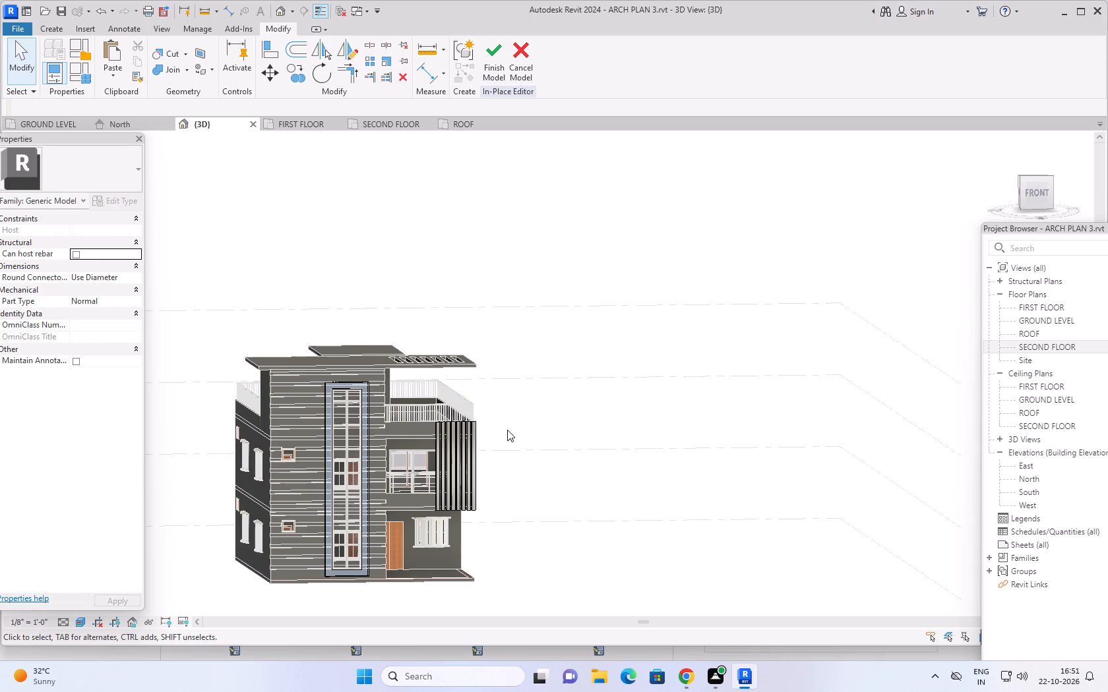
{"action": "scroll", "coordinate": [506, 391], "scroll_direction": "up", "scroll_amount": 1}
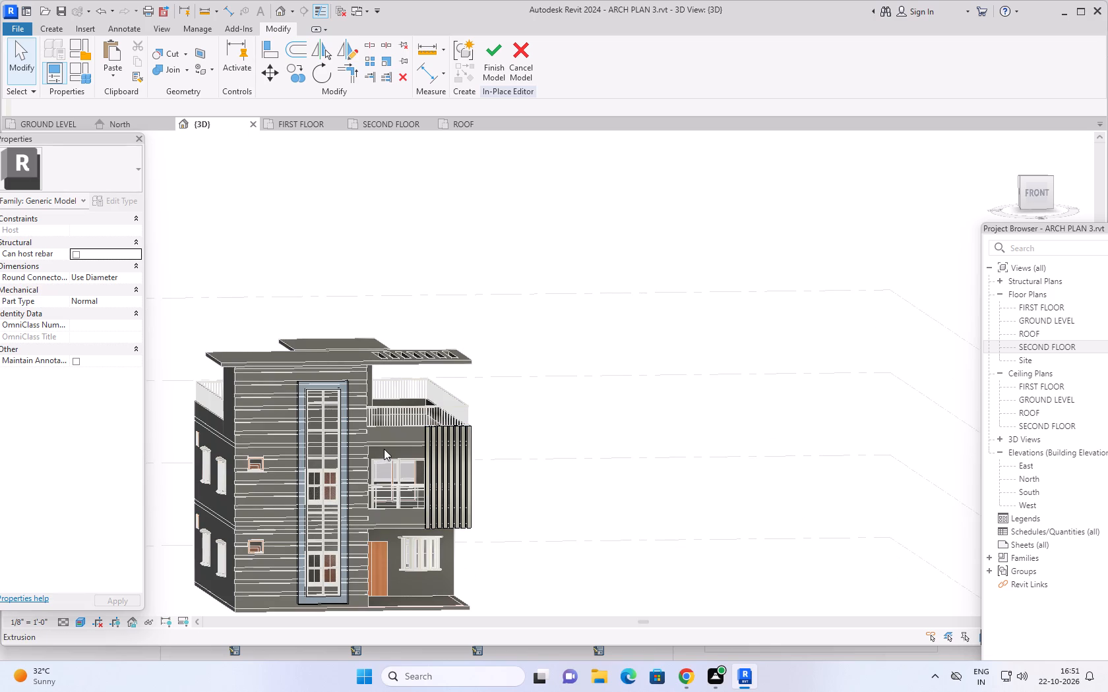
{"action": "scroll", "coordinate": [384, 449], "scroll_direction": "up", "scroll_amount": 6}
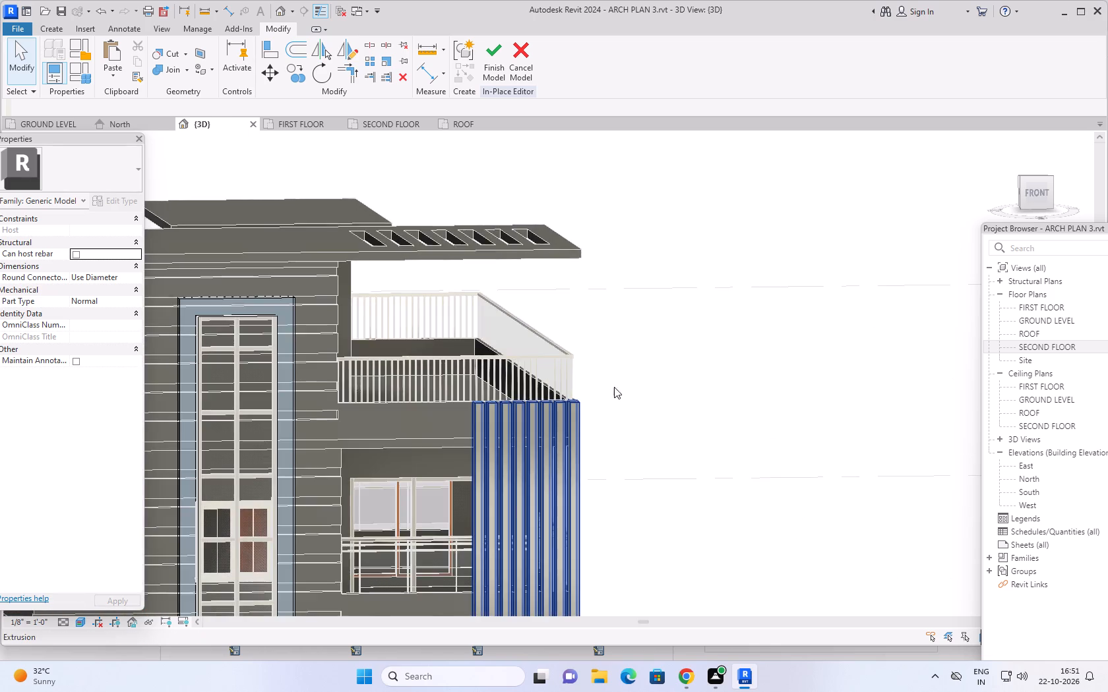
{"action": "scroll", "coordinate": [621, 385], "scroll_direction": "up", "scroll_amount": 3}
{"action": "scroll", "coordinate": [632, 379], "scroll_direction": "down", "scroll_amount": 2}
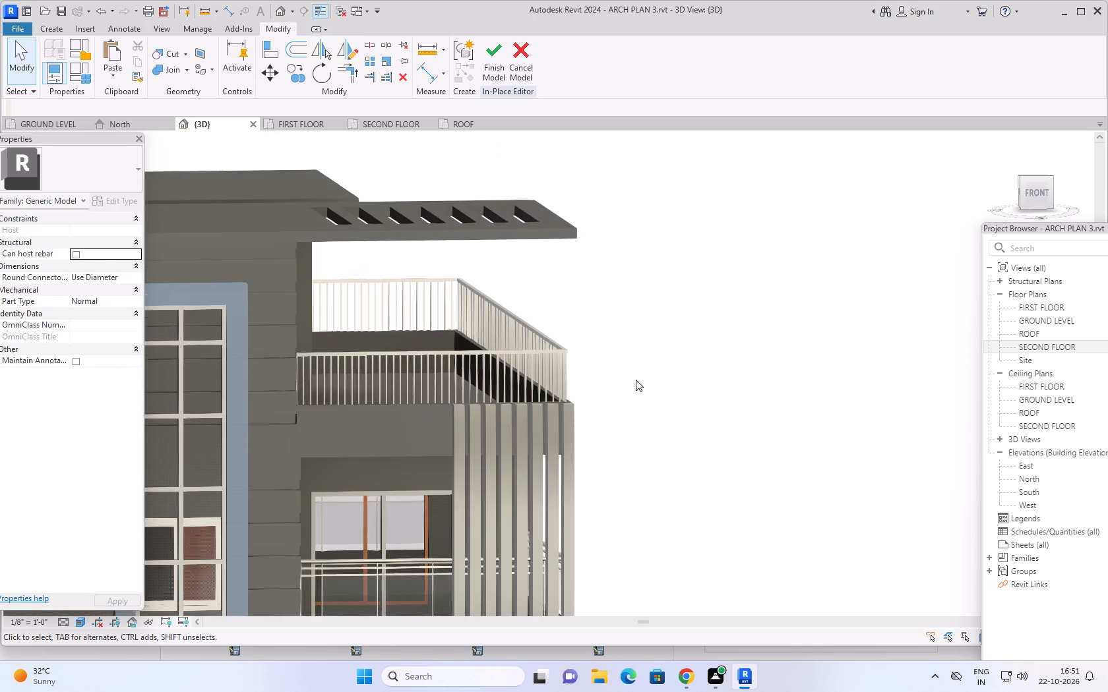
{"action": "scroll", "coordinate": [636, 380], "scroll_direction": "down", "scroll_amount": 4}
{"action": "middle_click_drag", "start_coordinate": [667, 421], "coordinate": [520, 472]}
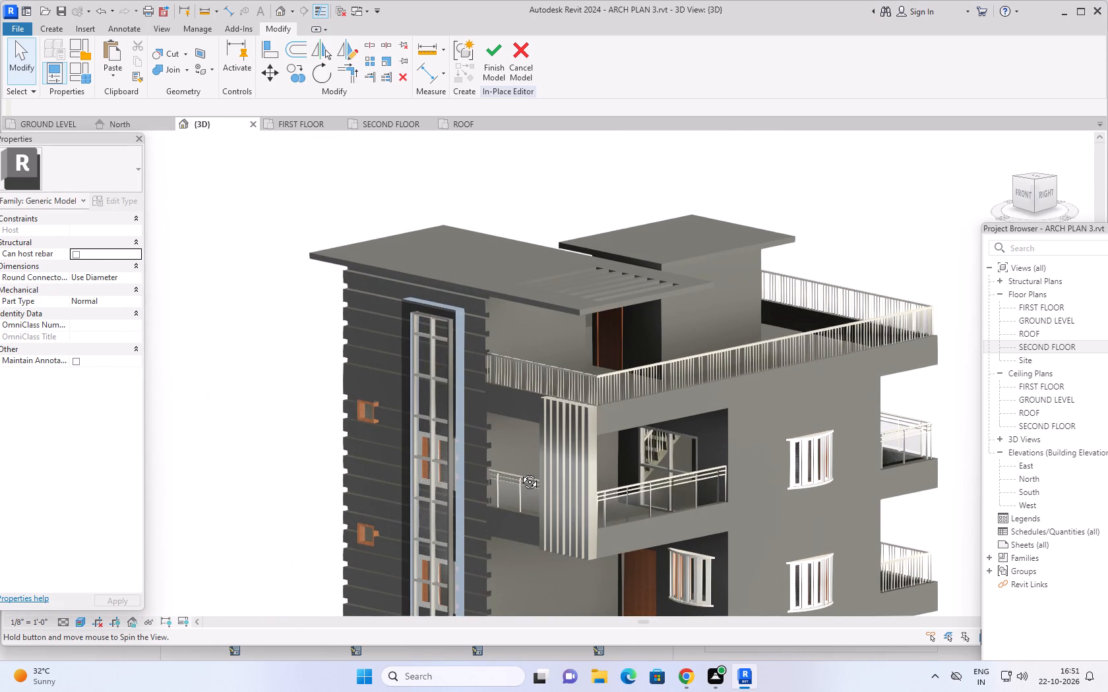
{"action": "middle_click_drag", "start_coordinate": [520, 472], "coordinate": [617, 470]}
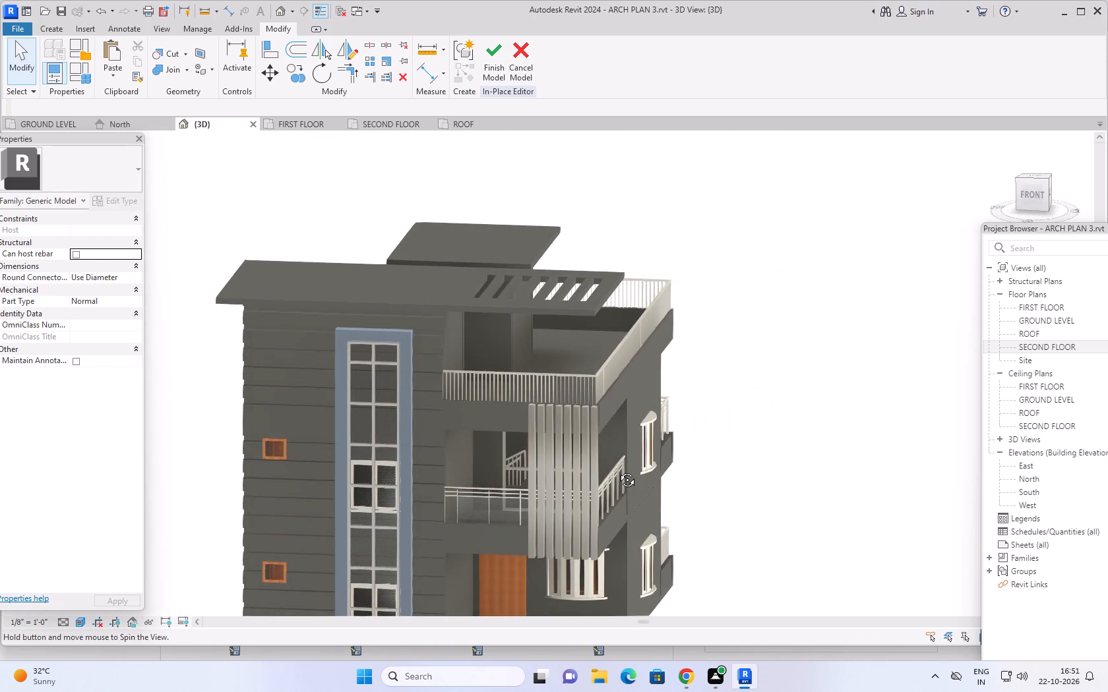
{"action": "middle_click_drag", "start_coordinate": [617, 470], "coordinate": [644, 415]}
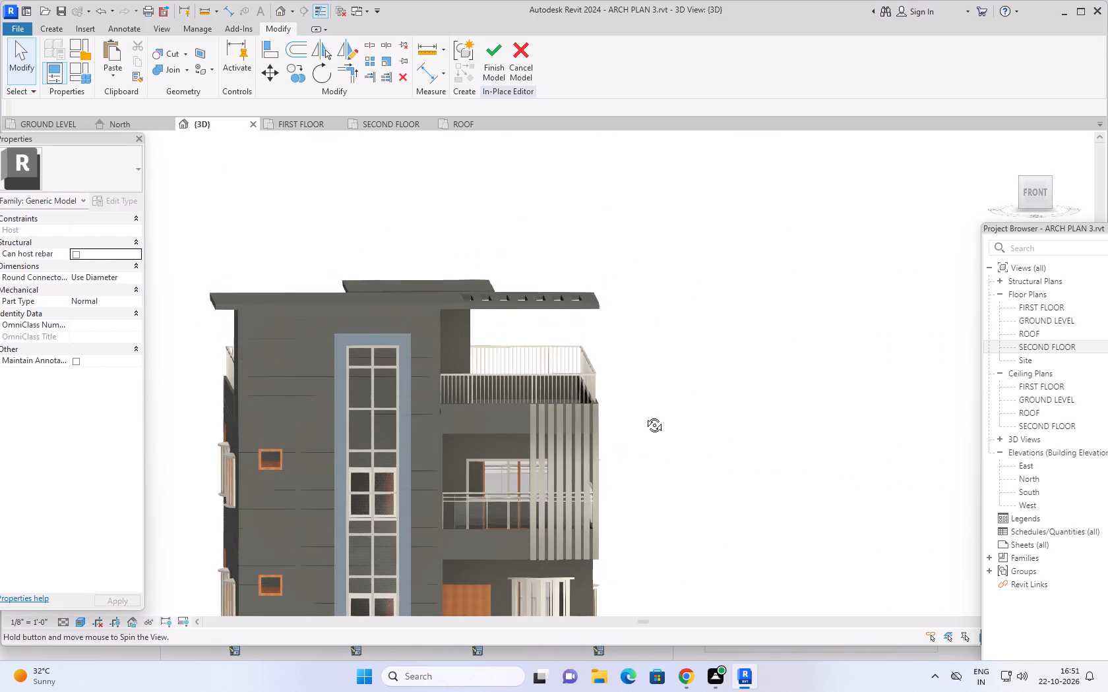
{"action": "middle_click_drag", "start_coordinate": [644, 415], "coordinate": [641, 408]}
{"action": "middle_click_drag", "start_coordinate": [651, 389], "coordinate": [632, 409]}
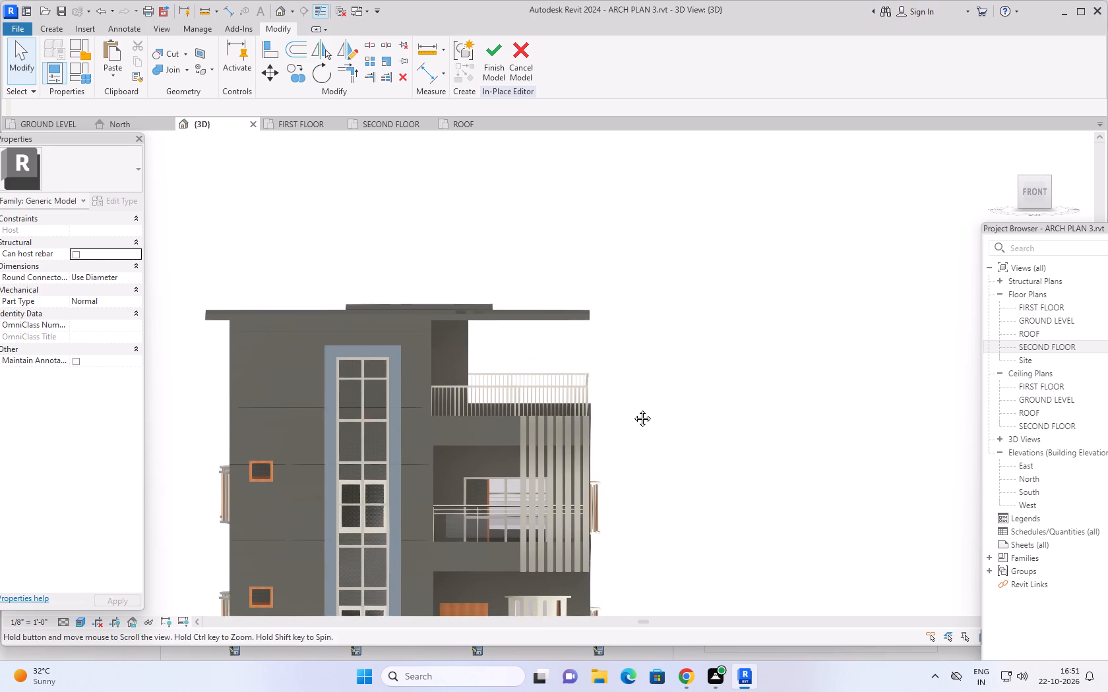
{"action": "middle_click_drag", "start_coordinate": [632, 409], "coordinate": [594, 430]}
{"action": "middle_click_drag", "start_coordinate": [620, 446], "coordinate": [465, 542], "text": "shift"}
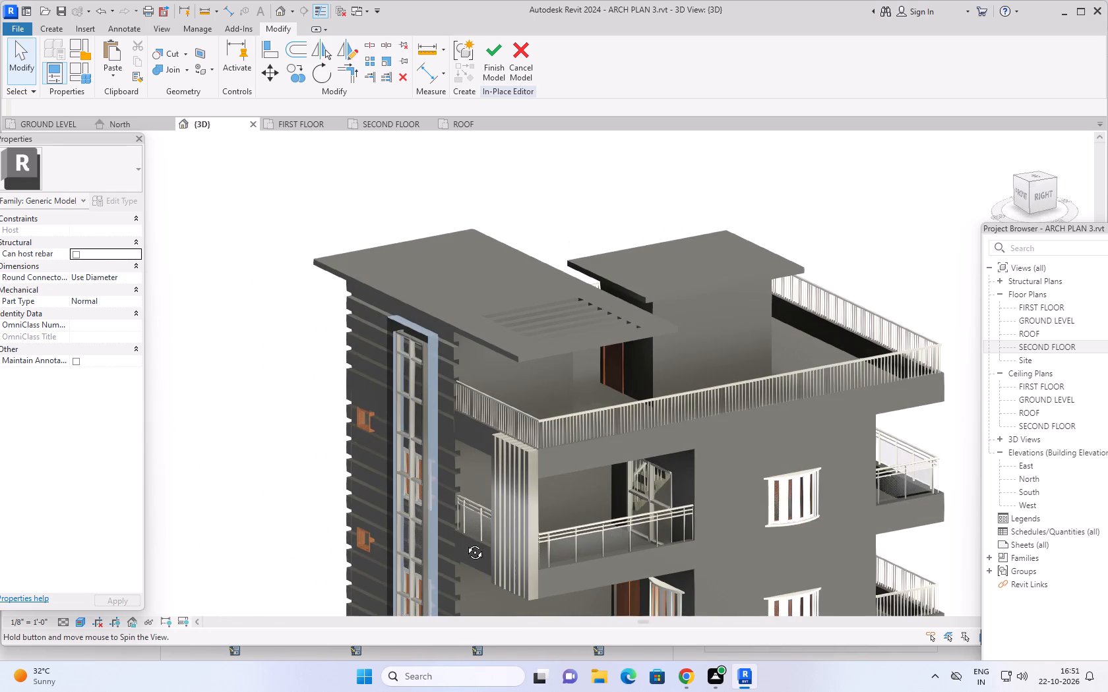
{"action": "middle_click_drag", "start_coordinate": [465, 542], "coordinate": [464, 542], "text": "shift"}
Edit the fin extrusion's sketch and align the top lines of the four innermost rectangles to the slab's lower edge beneath the terrace parapet.
{"action": "left_click", "coordinate": [525, 470]}
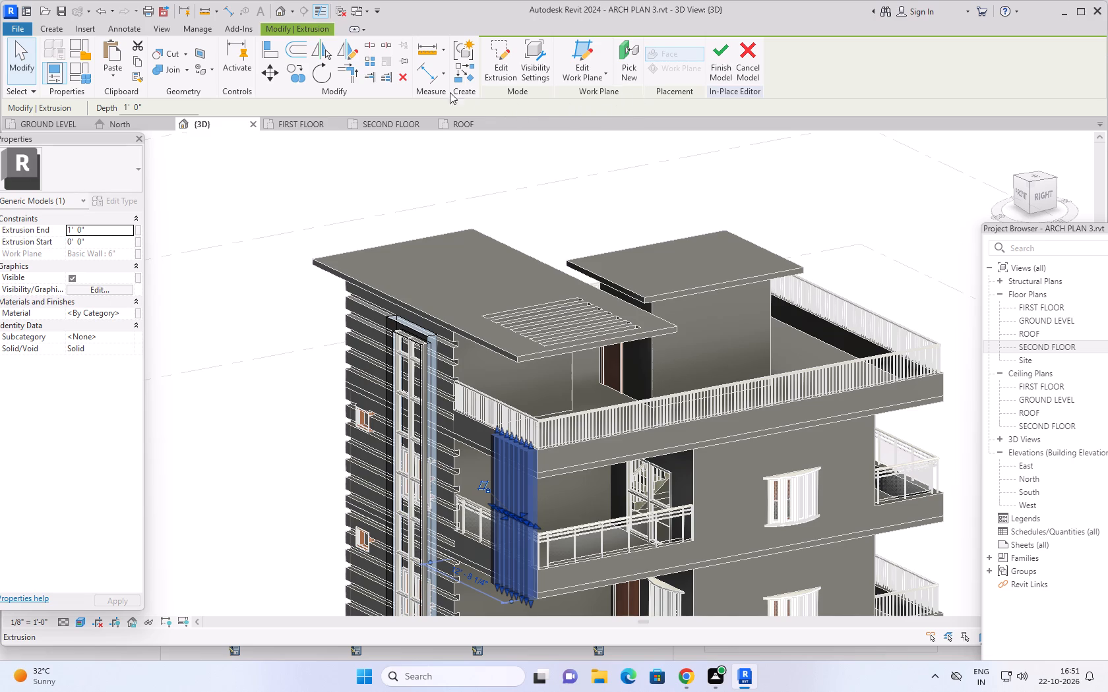
{"action": "left_click", "coordinate": [501, 63]}
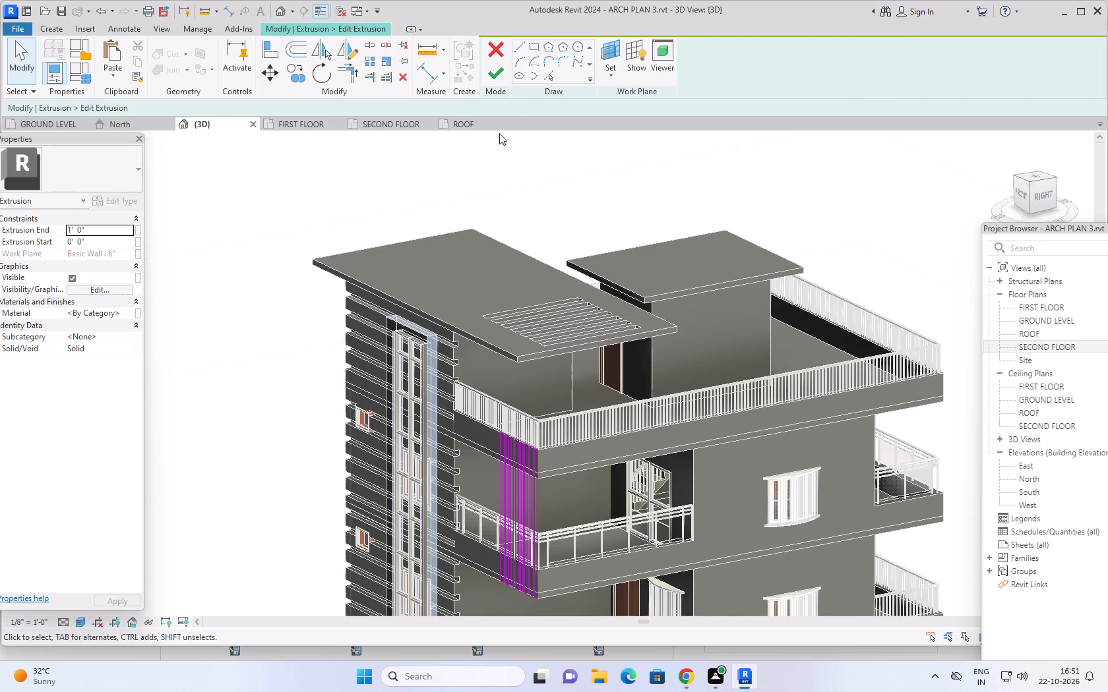
{"action": "left_click", "coordinate": [269, 53]}
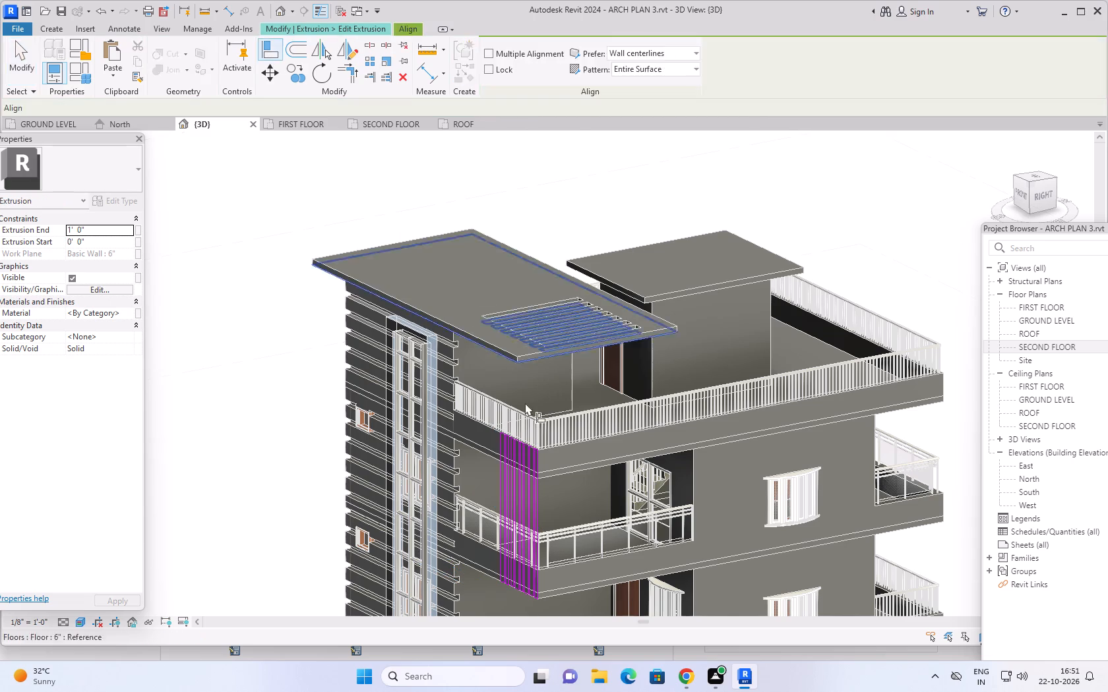
{"action": "scroll", "coordinate": [534, 453], "scroll_direction": "up", "scroll_amount": 9}
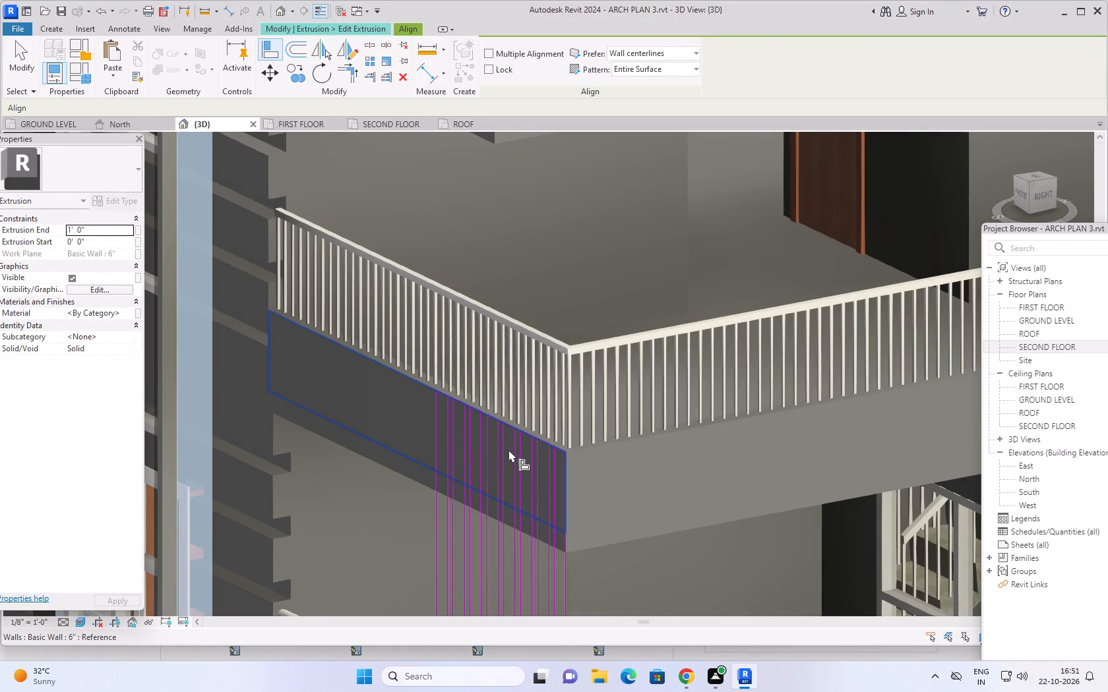
{"action": "left_click", "coordinate": [420, 482]}
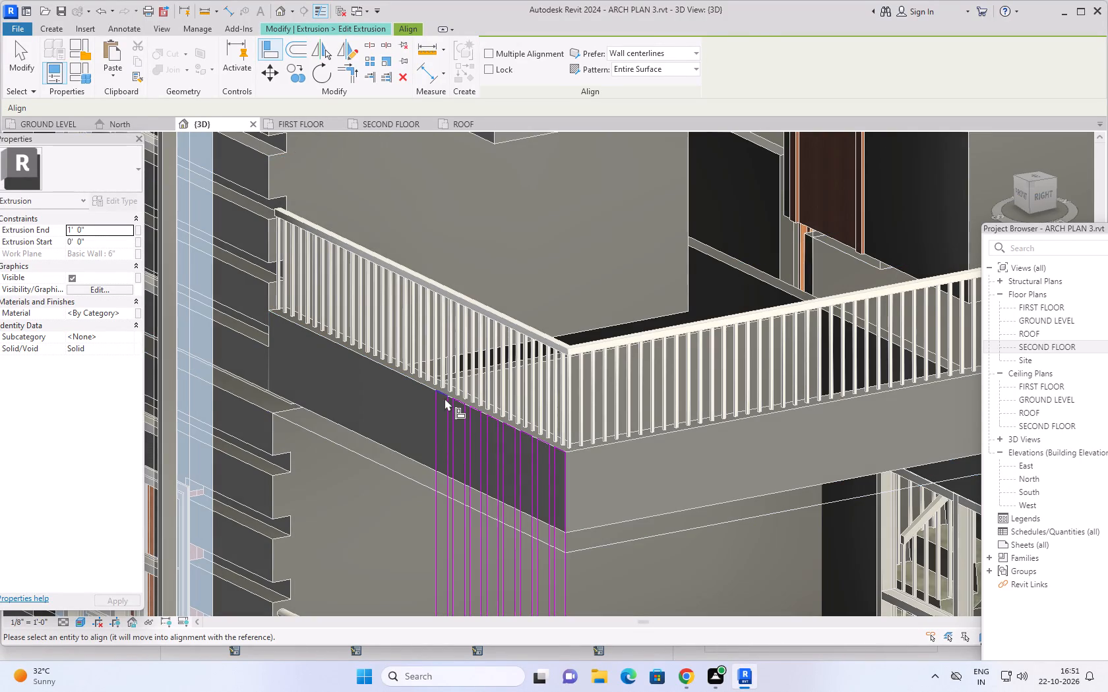
{"action": "left_click", "coordinate": [443, 392]}
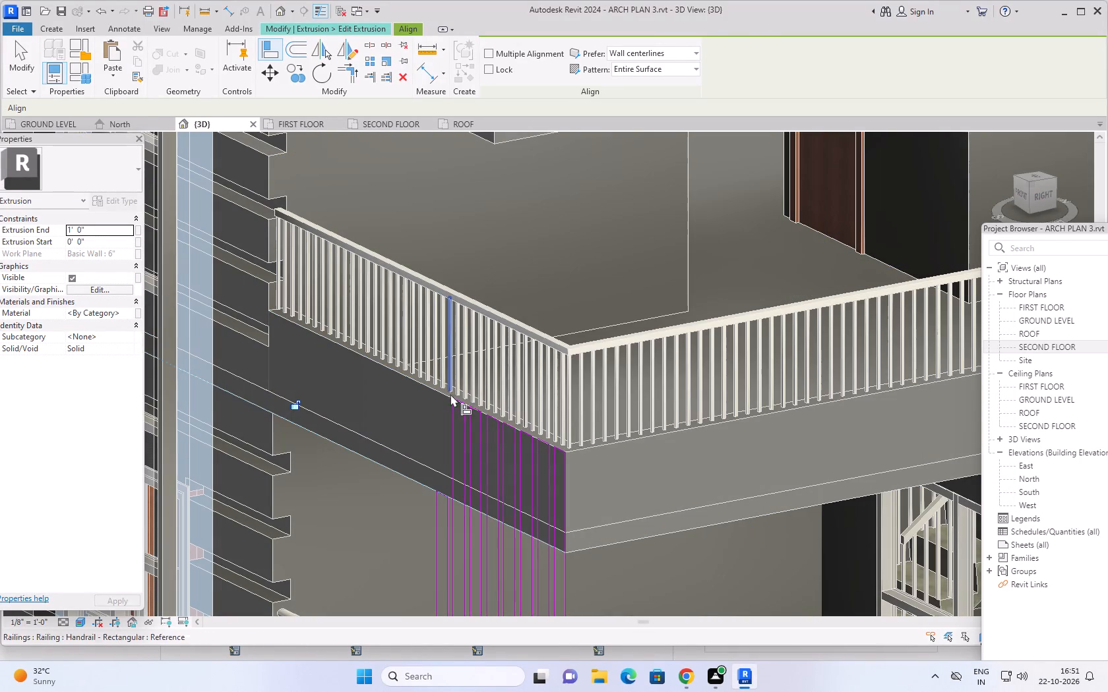
{"action": "left_click", "coordinate": [402, 473]}
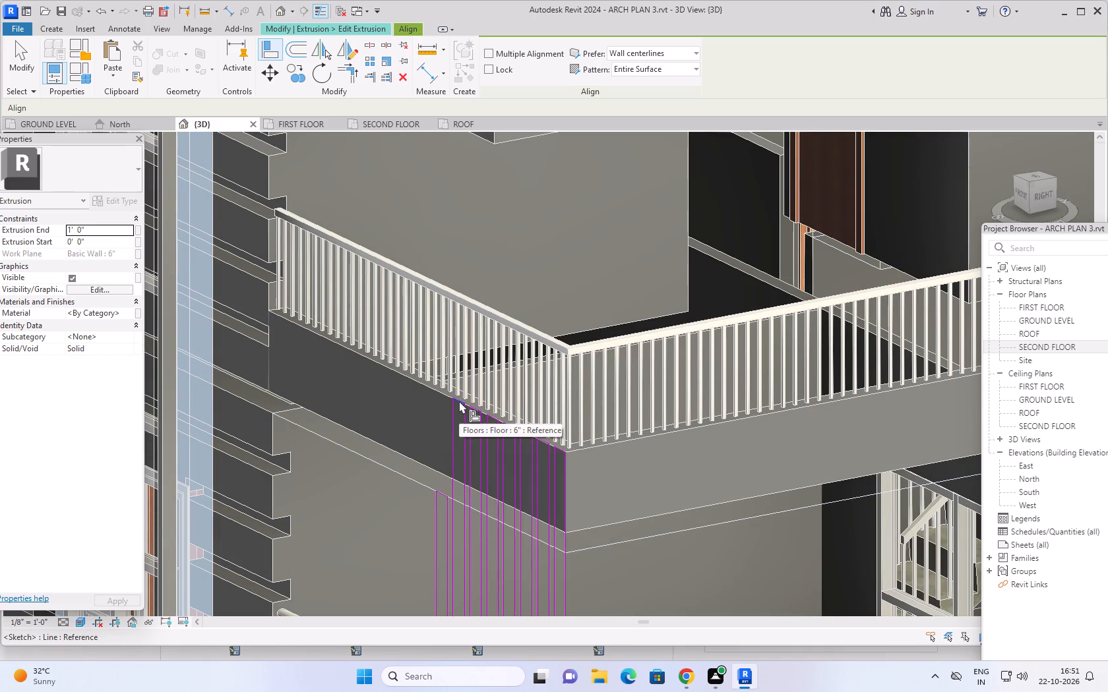
{"action": "left_click", "coordinate": [459, 401]}
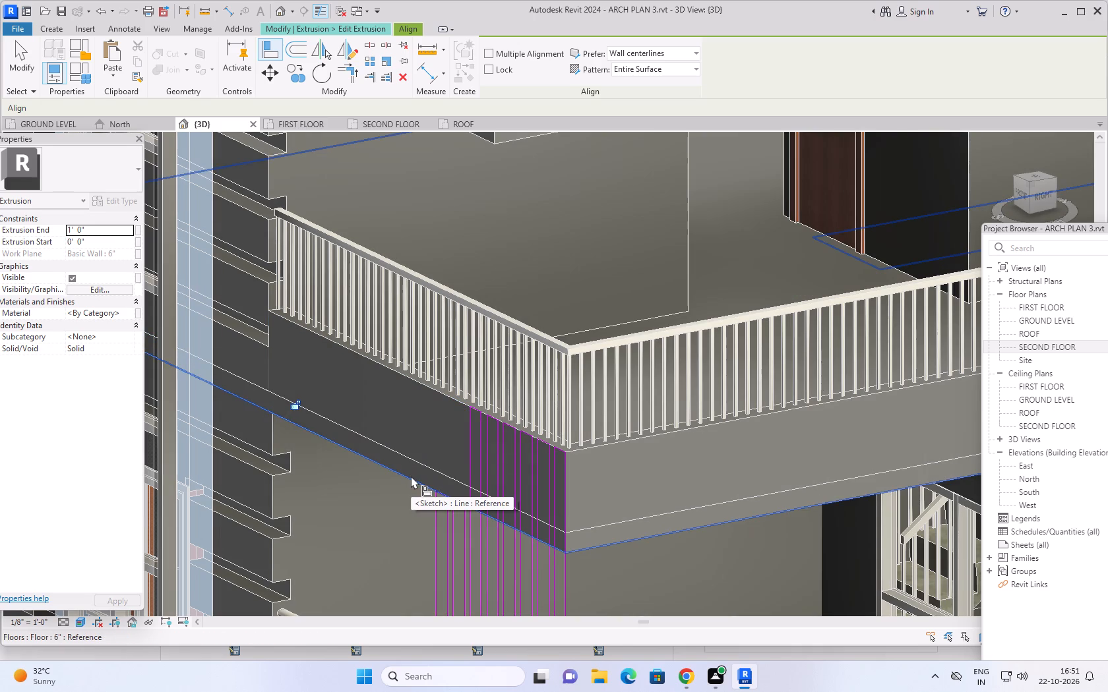
{"action": "left_click", "coordinate": [411, 476]}
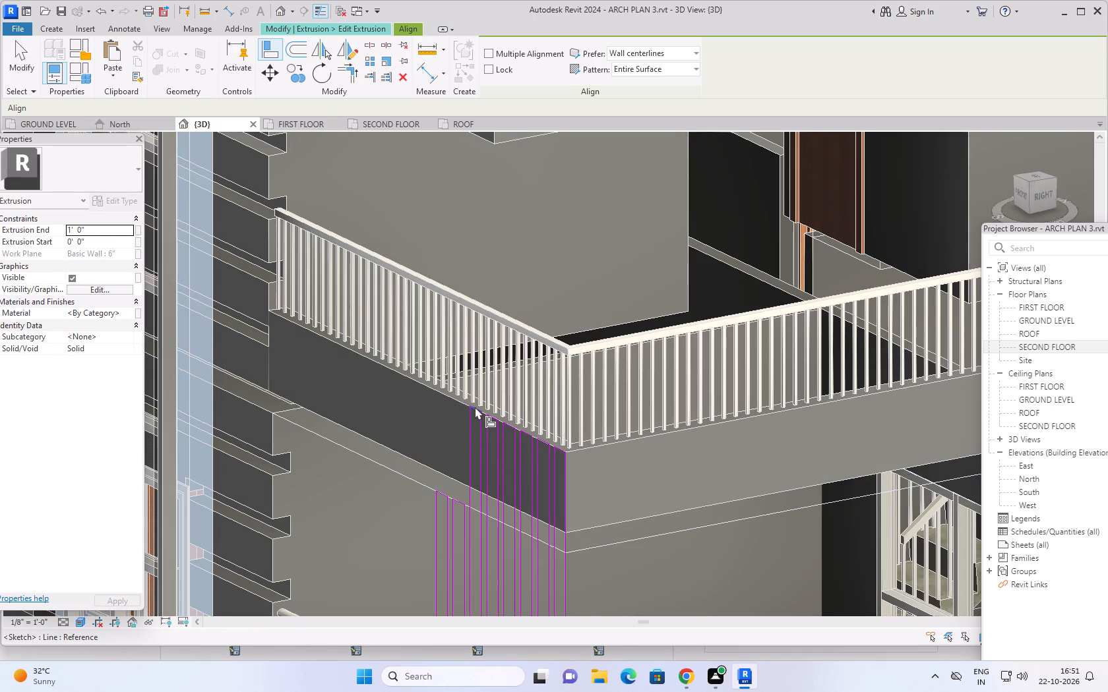
{"action": "left_click", "coordinate": [475, 407]}
{"action": "left_click", "coordinate": [420, 482]}
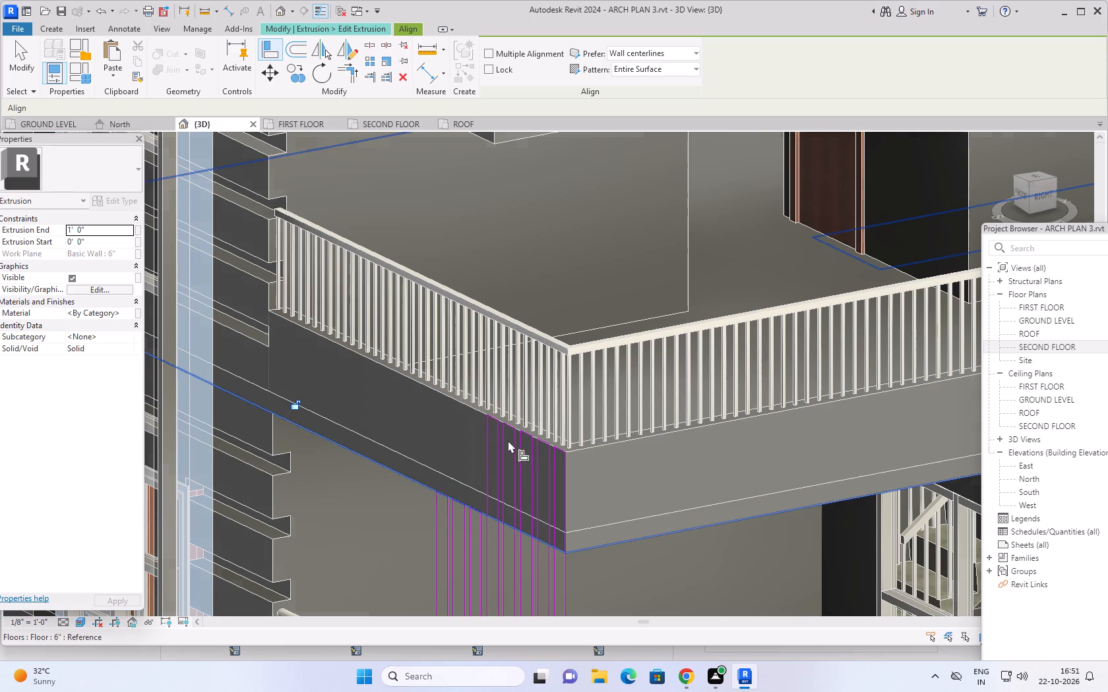
{"action": "left_click", "coordinate": [493, 419]}
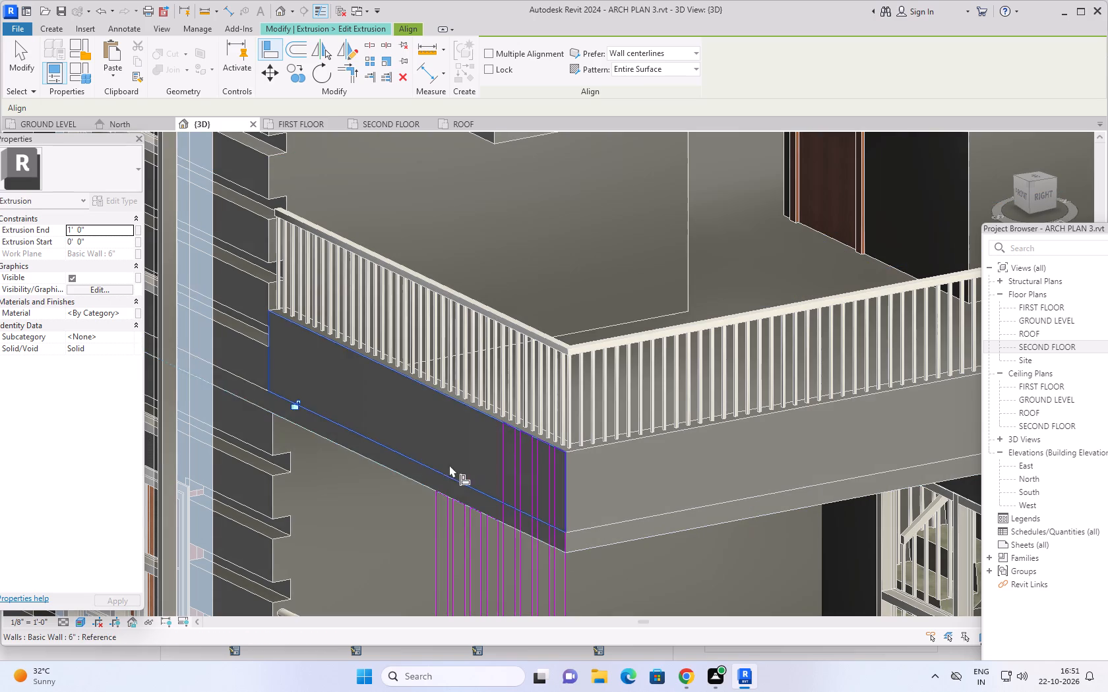
Align the top lines of the remaining four fin rectangles, out to the balcony corner, to the same lower slab edge.
{"action": "left_click", "coordinate": [417, 480]}
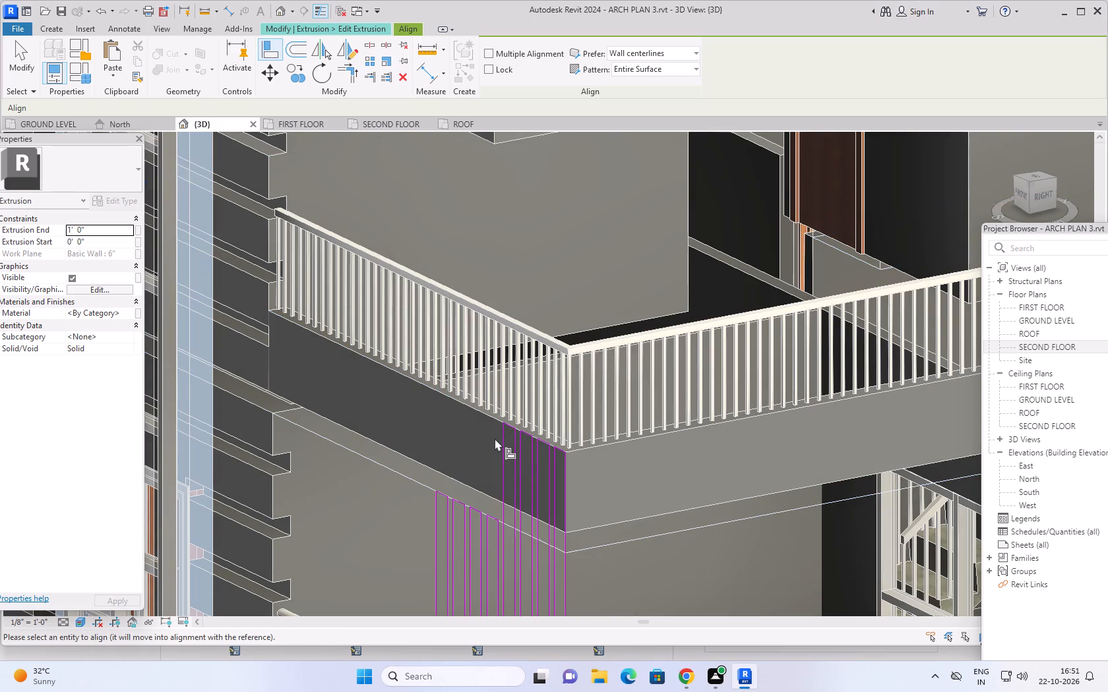
{"action": "left_click", "coordinate": [508, 428]}
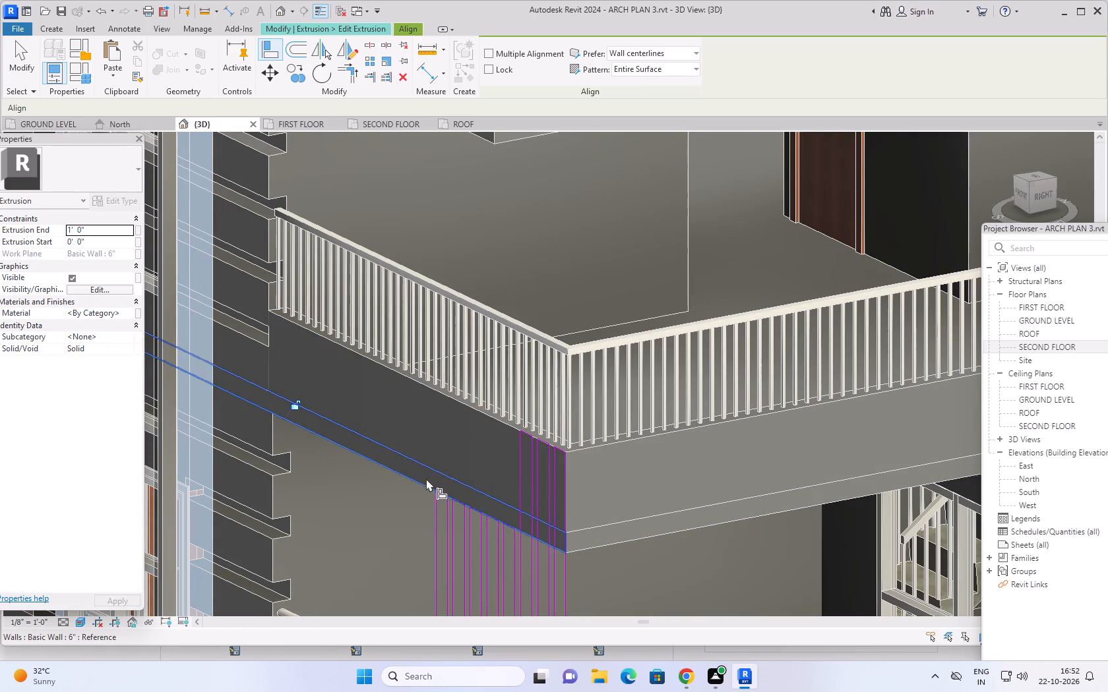
{"action": "left_click", "coordinate": [424, 482]}
{"action": "left_click", "coordinate": [526, 435]}
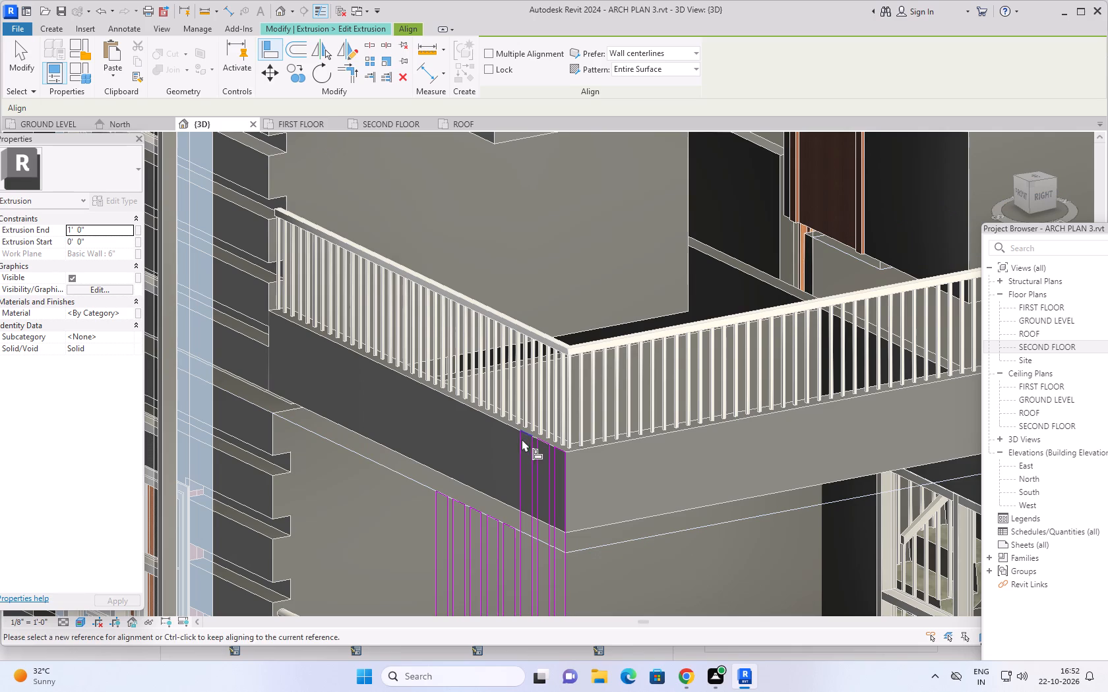
{"action": "left_click", "coordinate": [429, 488]}
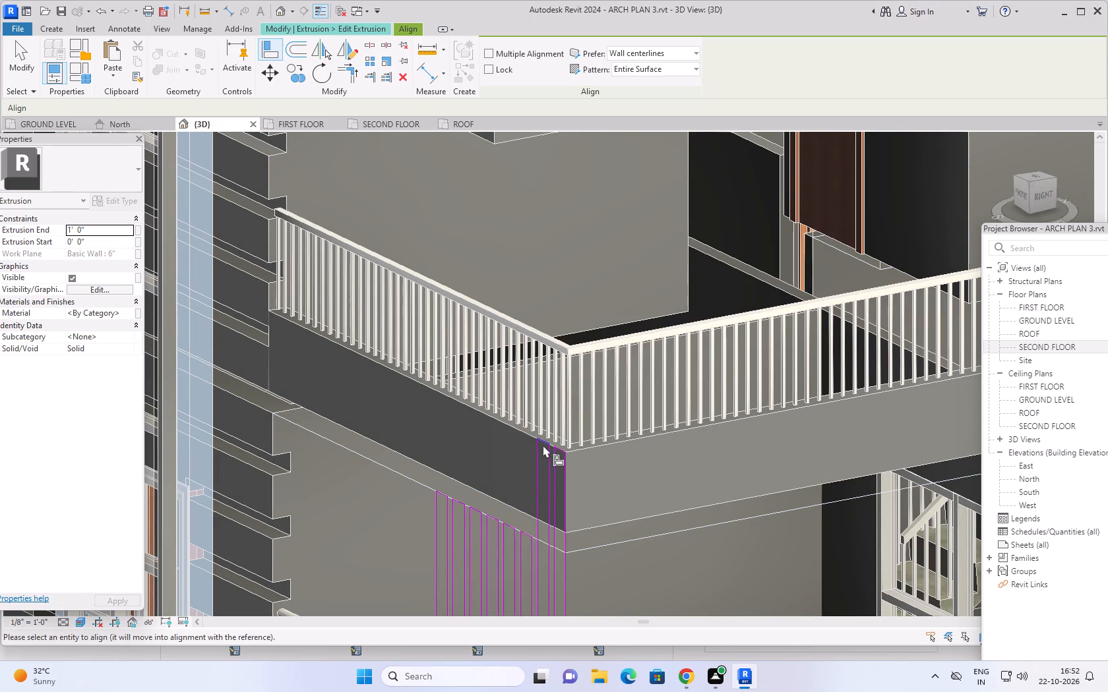
{"action": "left_click", "coordinate": [543, 444]}
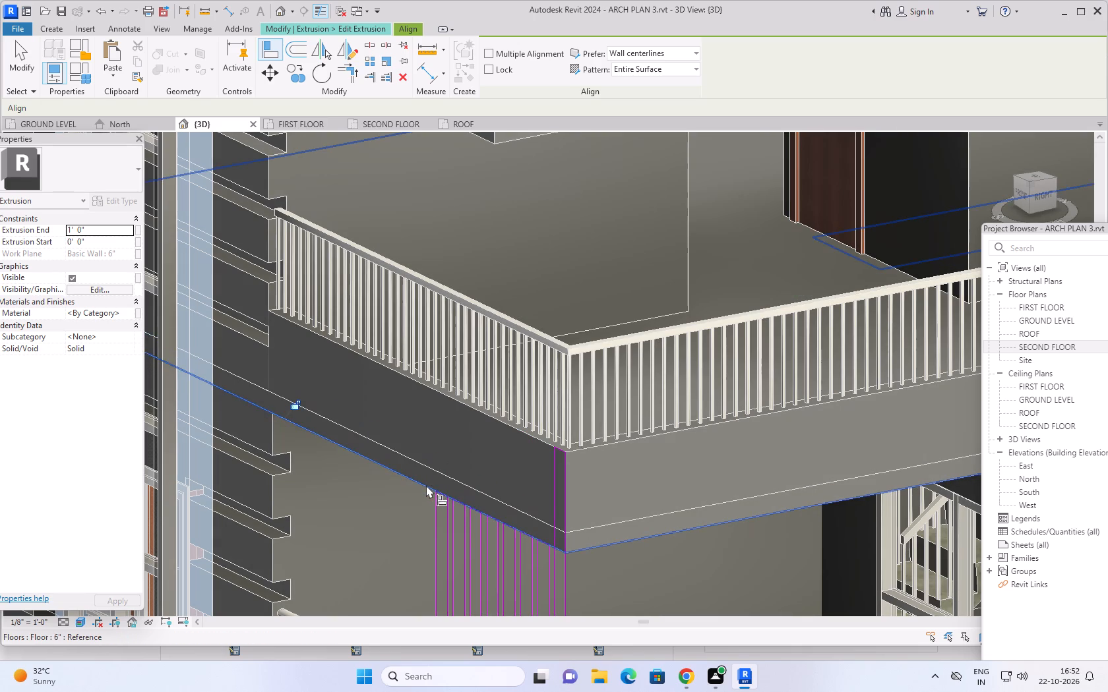
{"action": "left_click", "coordinate": [426, 485]}
{"action": "left_click", "coordinate": [559, 450]}
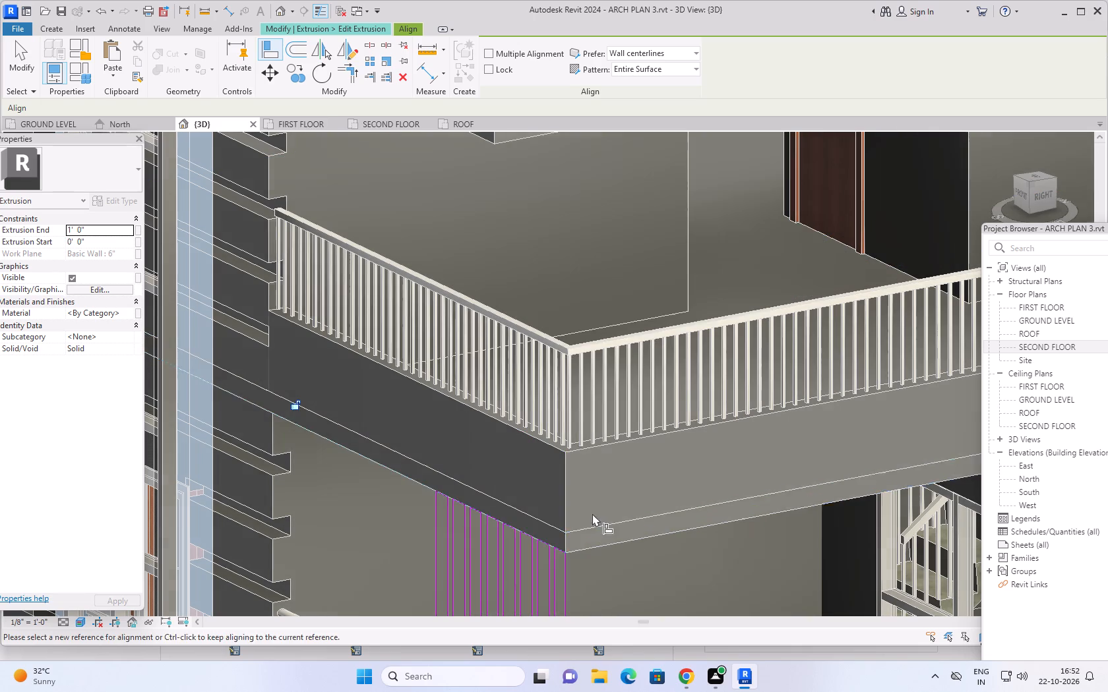
Finish the edited extrusion sketch to regenerate the shortened fins, and deselect them.
{"action": "scroll", "coordinate": [629, 549], "scroll_direction": "down", "scroll_amount": 4}
{"action": "middle_click_drag", "start_coordinate": [653, 555], "coordinate": [582, 401]}
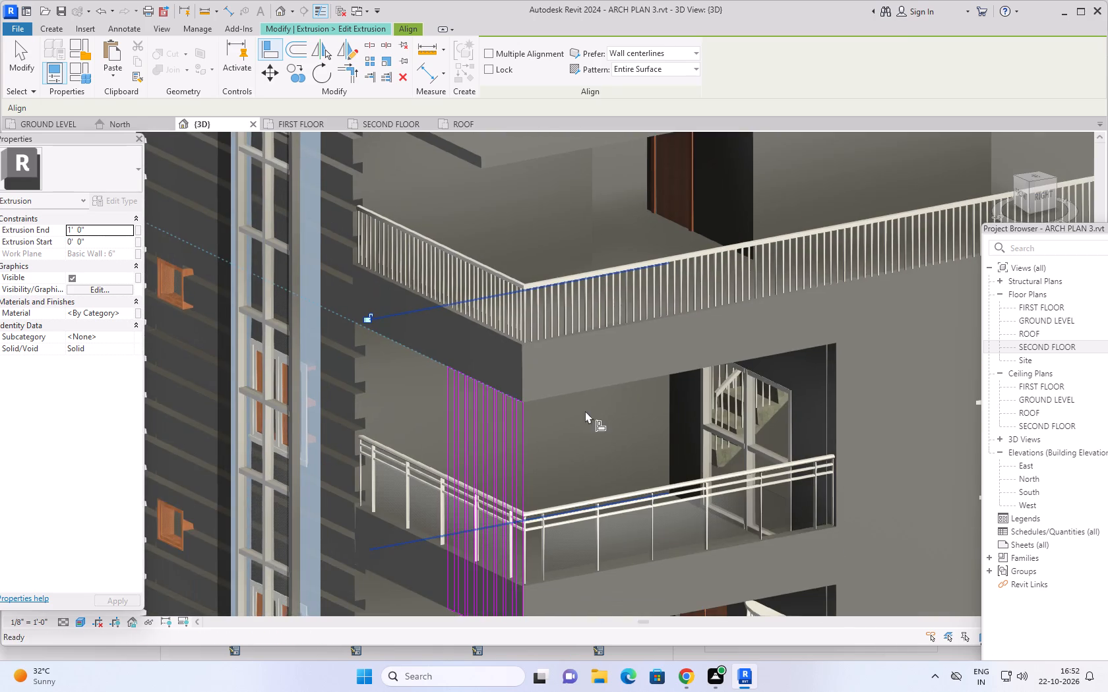
{"action": "middle_click_drag", "start_coordinate": [599, 459], "coordinate": [792, 406]}
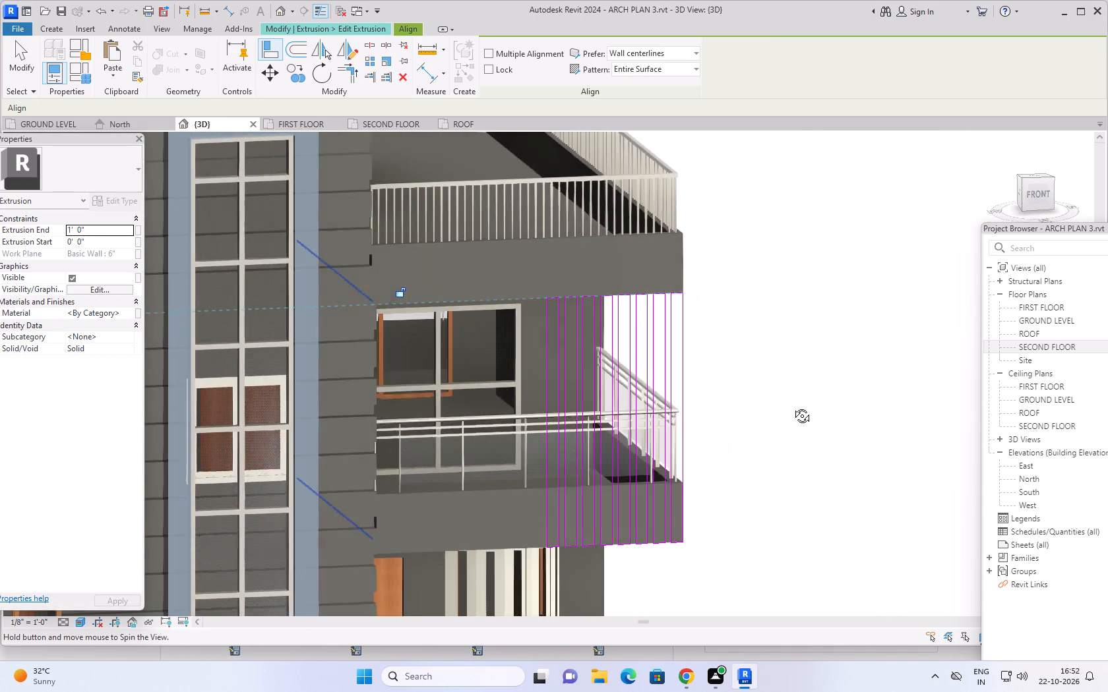
{"action": "middle_click_drag", "start_coordinate": [792, 406], "coordinate": [794, 397]}
{"action": "scroll", "coordinate": [794, 391], "scroll_direction": "down", "scroll_amount": 2}
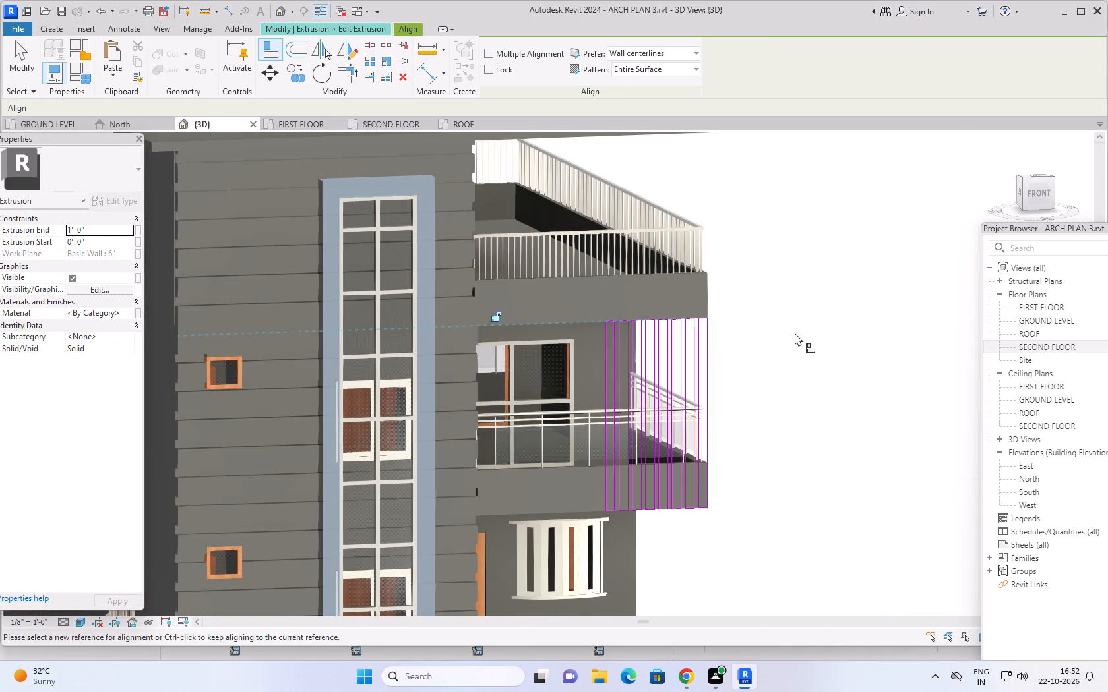
{"action": "middle_click_drag", "start_coordinate": [797, 310], "coordinate": [720, 459]}
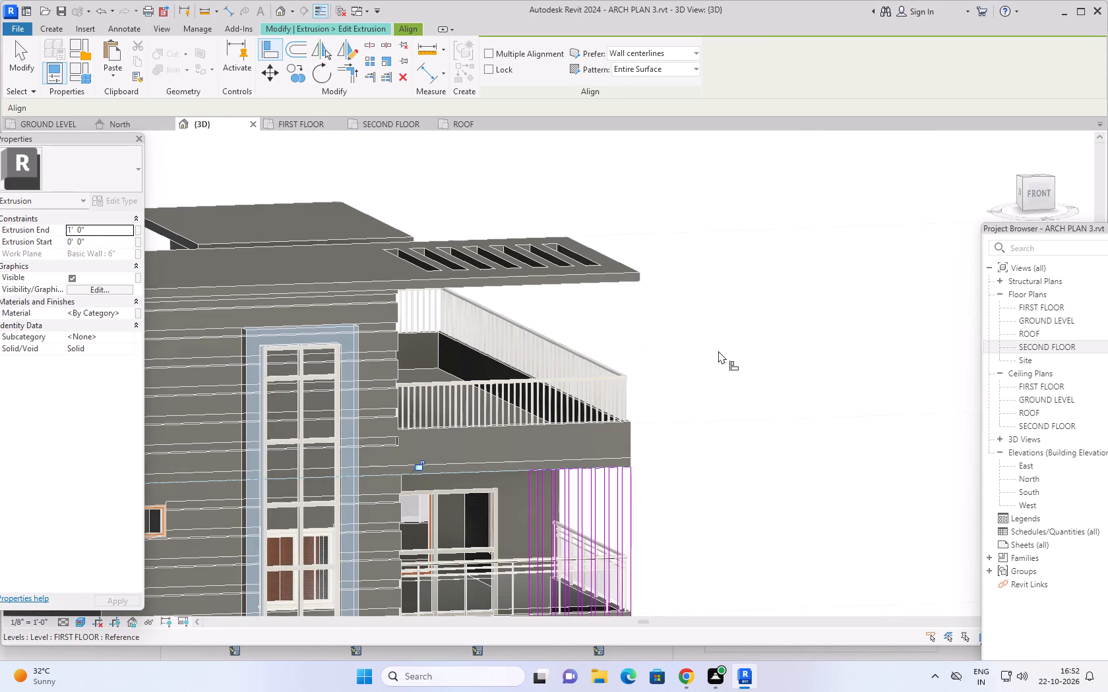
{"action": "left_click", "coordinate": [365, 25]}
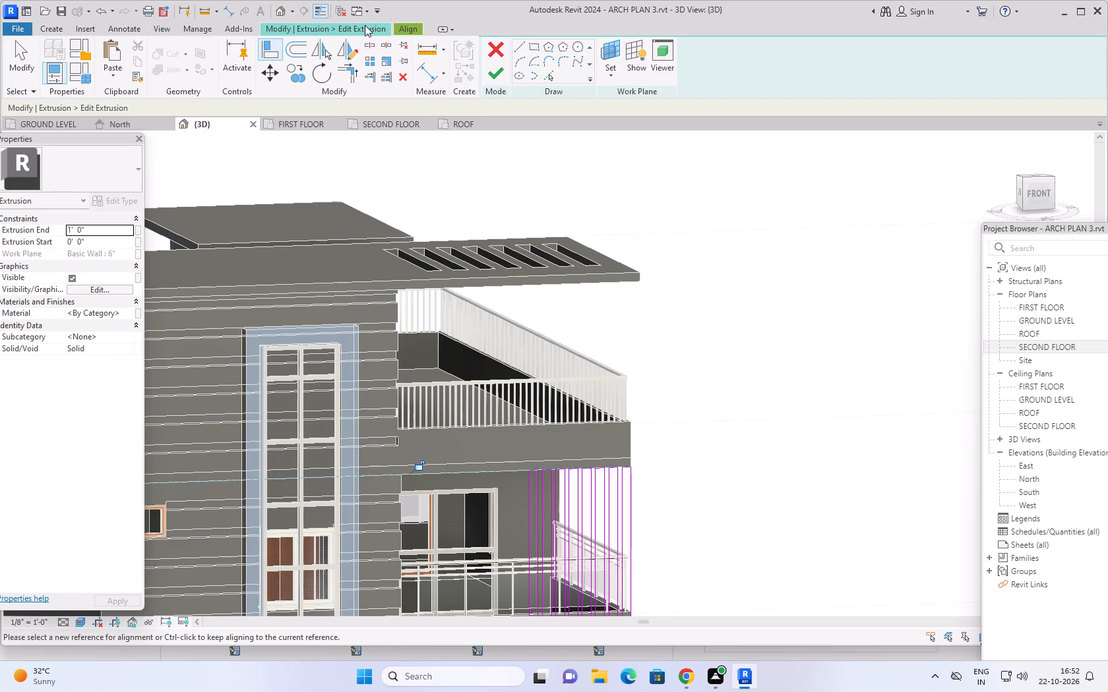
{"action": "left_click", "coordinate": [501, 78]}
{"action": "scroll", "coordinate": [683, 198], "scroll_direction": "down", "scroll_amount": 2}
{"action": "middle_click_drag", "start_coordinate": [692, 217], "coordinate": [743, 175]}
{"action": "left_click", "coordinate": [774, 246]}
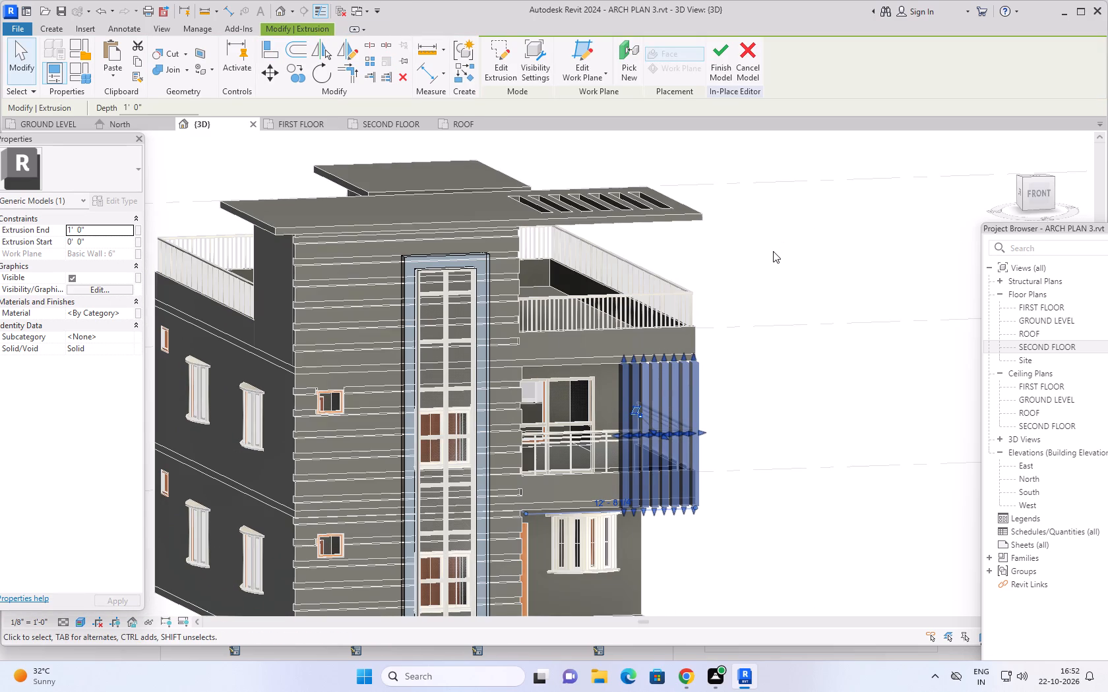
{"action": "middle_click_drag", "start_coordinate": [772, 270], "coordinate": [739, 252], "text": "shift"}
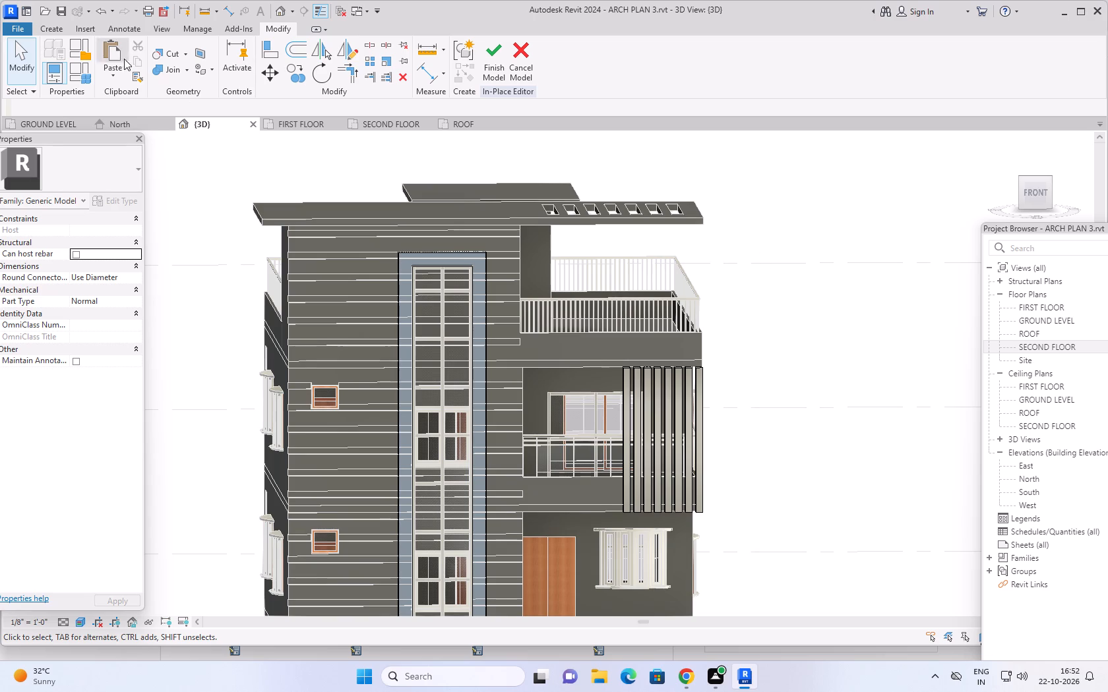
Start a new solid extrusion with the front face of the terrace parapet wall as its work plane.
{"action": "left_click", "coordinate": [49, 27]}
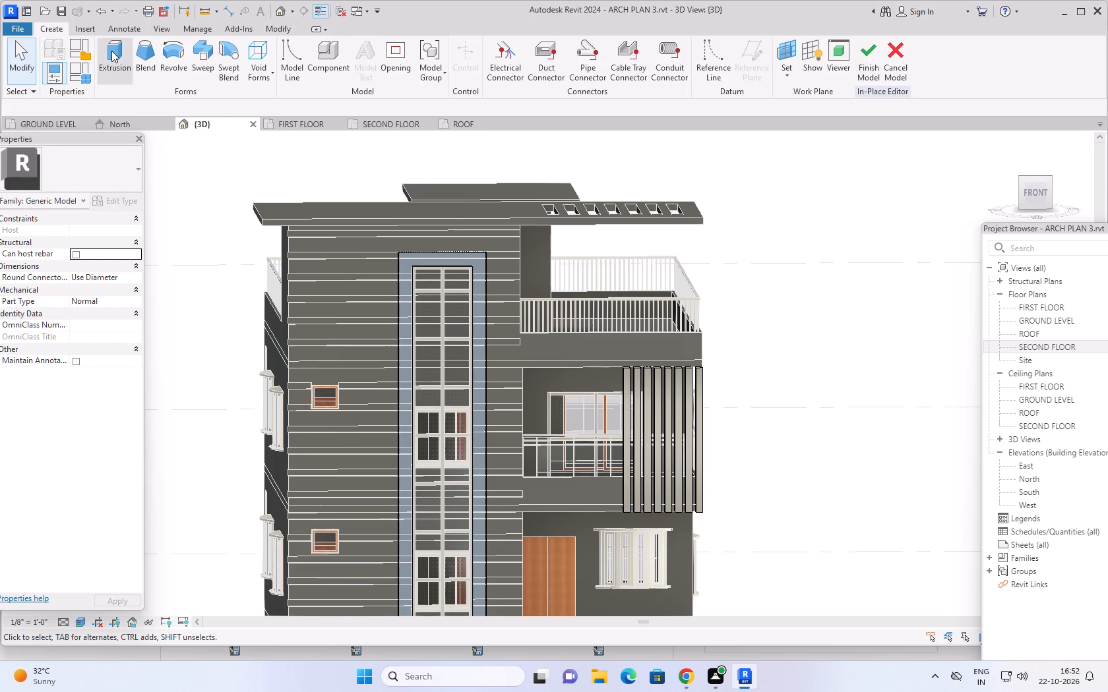
{"action": "left_click", "coordinate": [115, 47]}
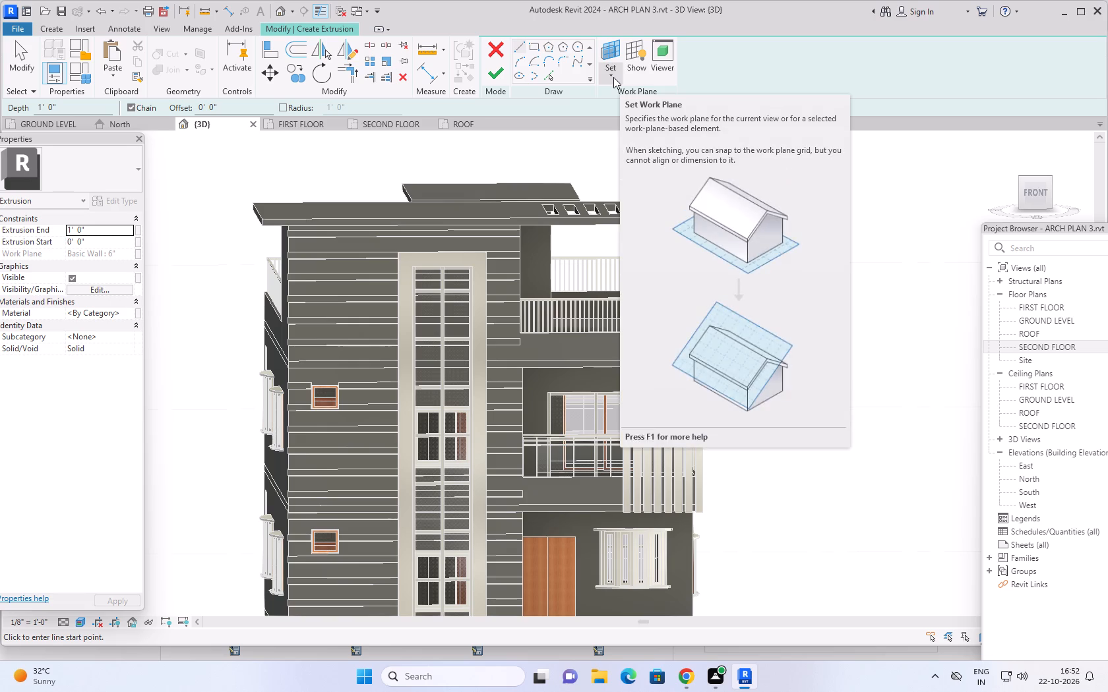
{"action": "middle_click_drag", "start_coordinate": [762, 221], "coordinate": [633, 190], "text": "shift"}
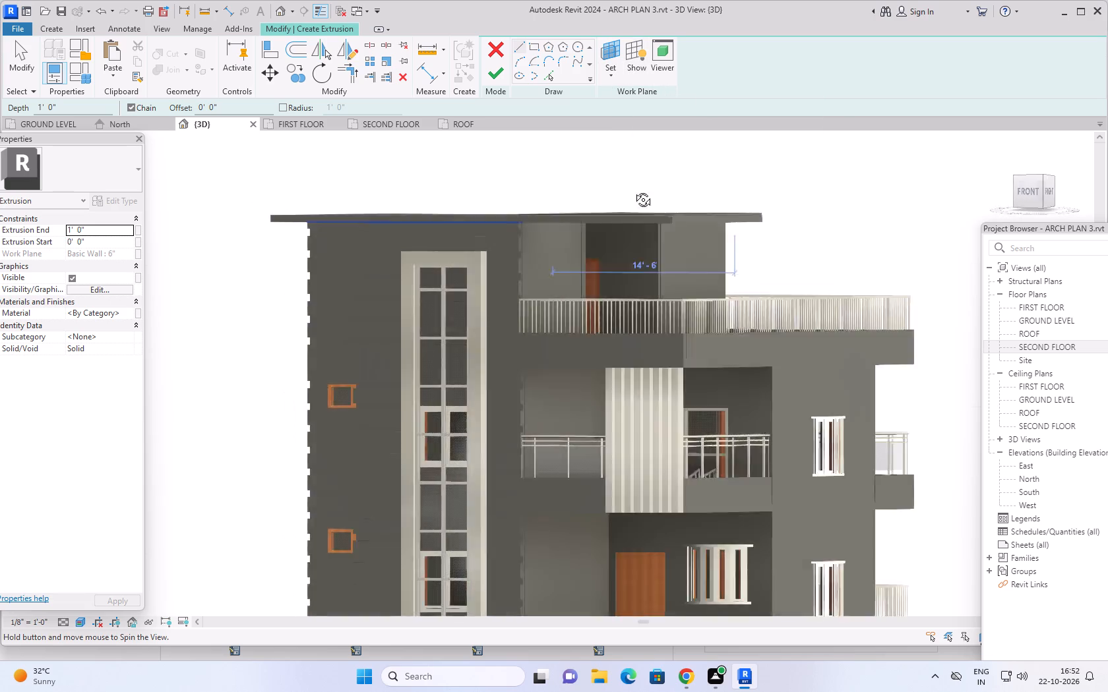
{"action": "middle_click_drag", "start_coordinate": [633, 190], "coordinate": [514, 171], "text": "shift"}
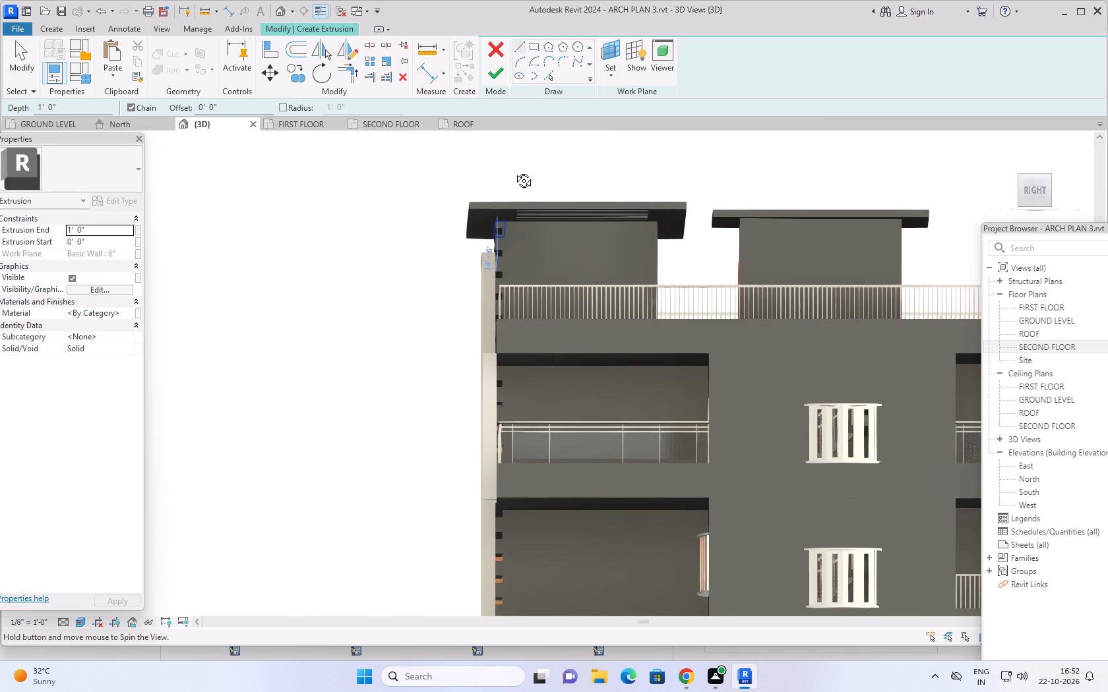
{"action": "middle_click_drag", "start_coordinate": [514, 171], "coordinate": [681, 198], "text": "shift"}
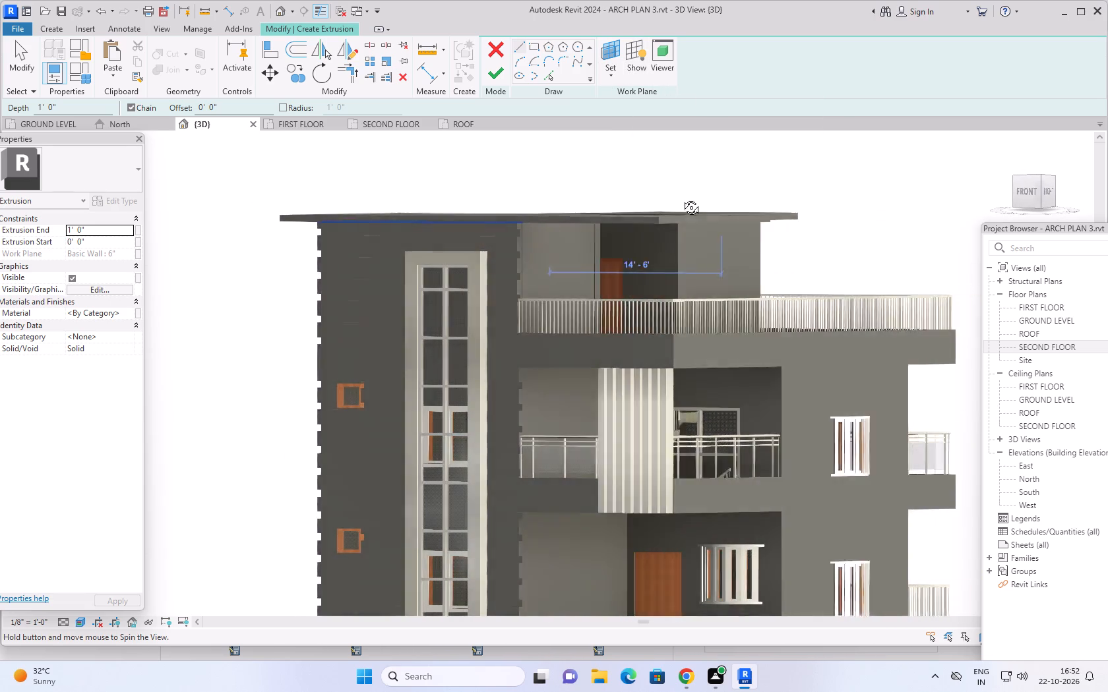
{"action": "middle_click_drag", "start_coordinate": [681, 198], "coordinate": [758, 201], "text": "shift"}
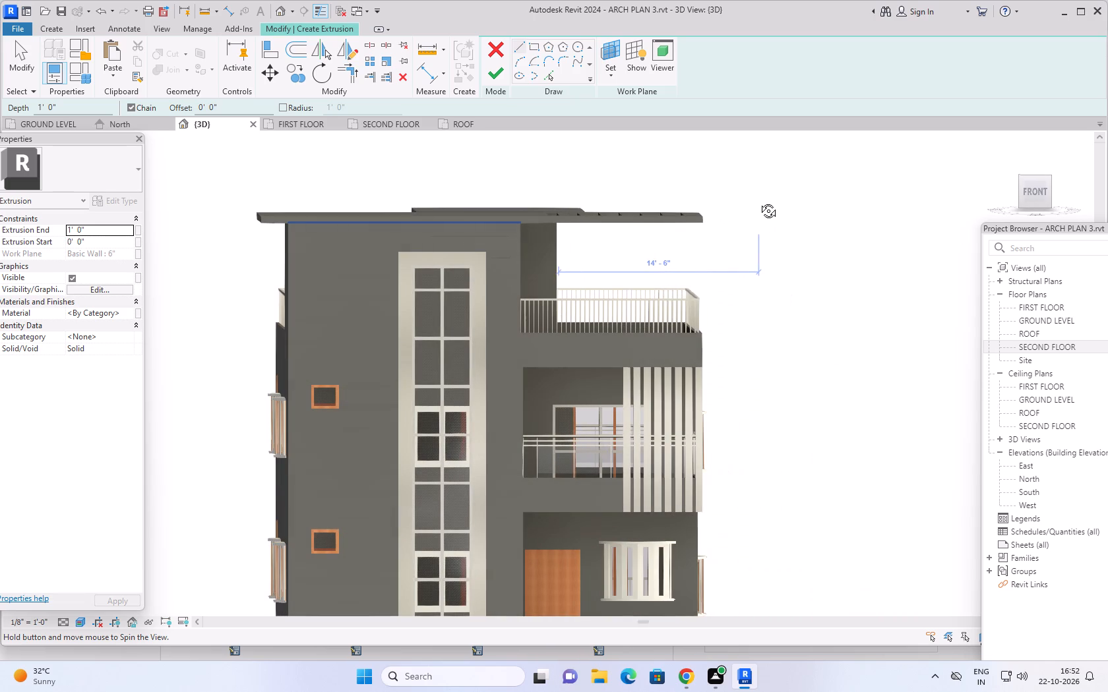
{"action": "middle_click_drag", "start_coordinate": [758, 201], "coordinate": [775, 206], "text": "shift"}
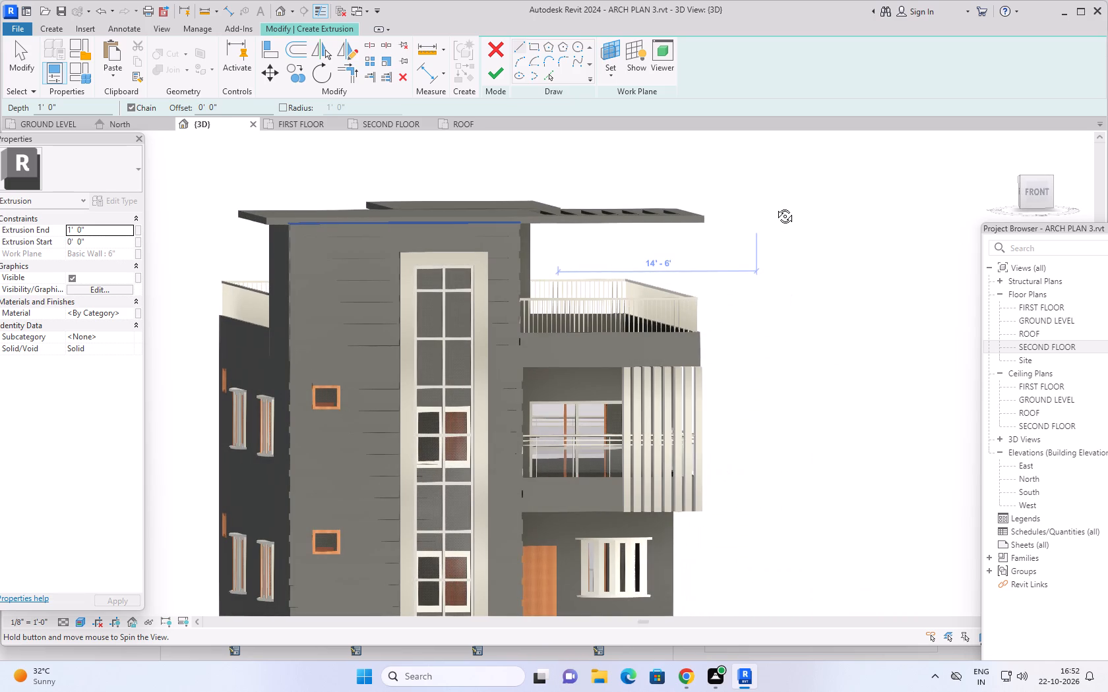
{"action": "middle_click_drag", "start_coordinate": [775, 206], "coordinate": [751, 214], "text": "shift"}
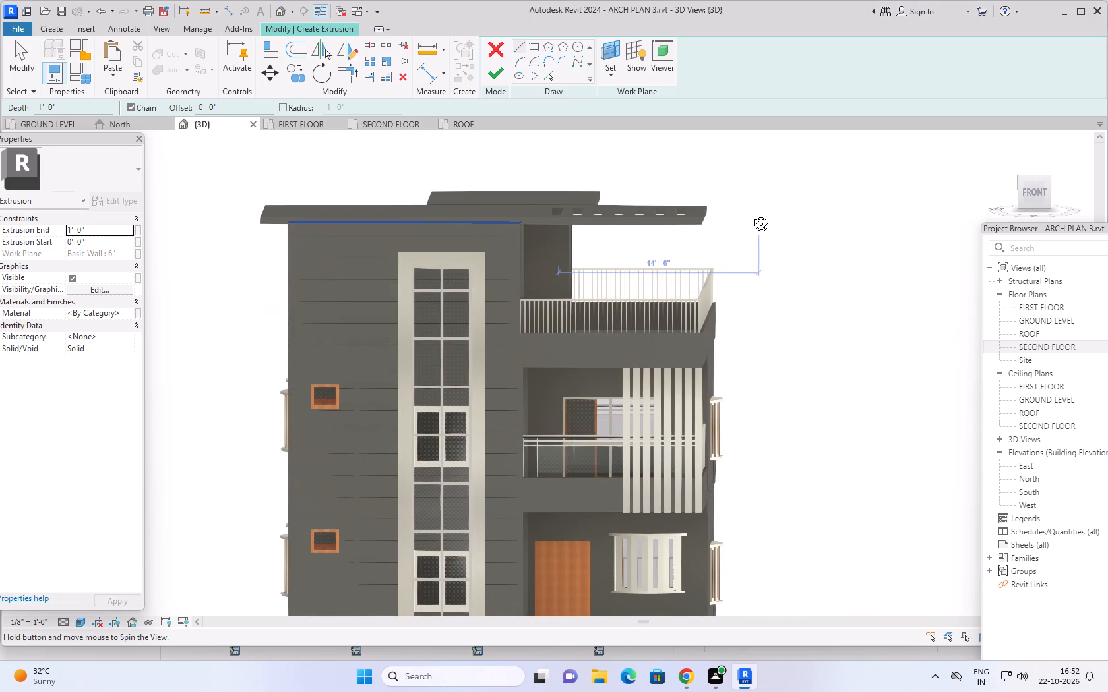
{"action": "middle_click_drag", "start_coordinate": [751, 214], "coordinate": [773, 213], "text": "shift"}
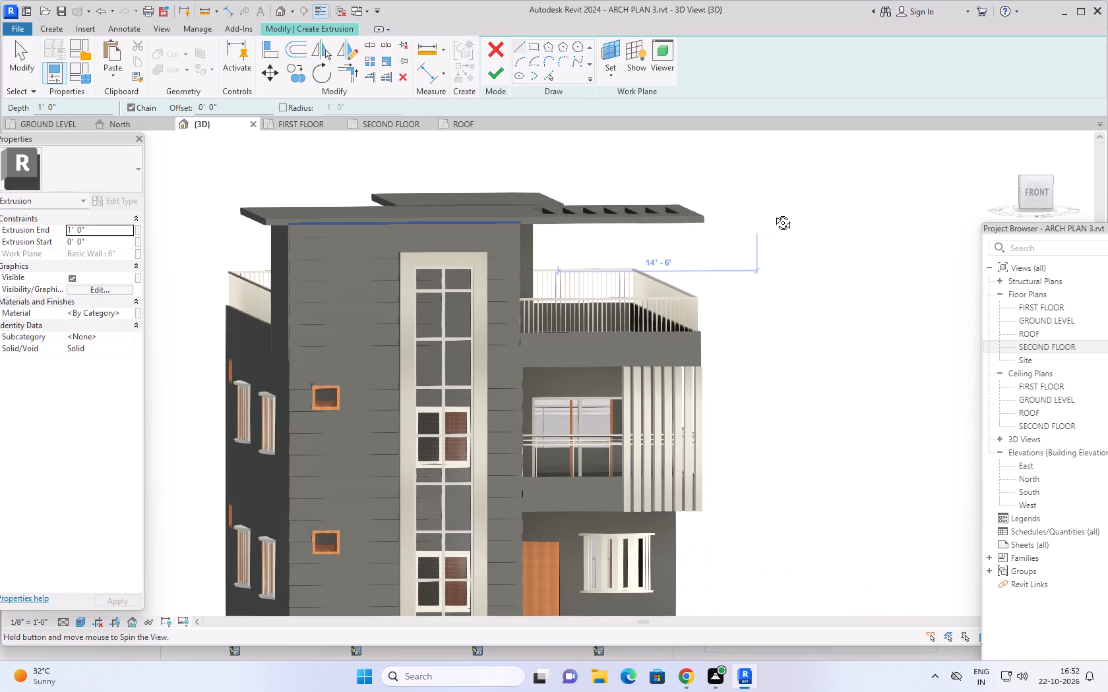
{"action": "middle_click_drag", "start_coordinate": [773, 213], "coordinate": [775, 214], "text": "shift"}
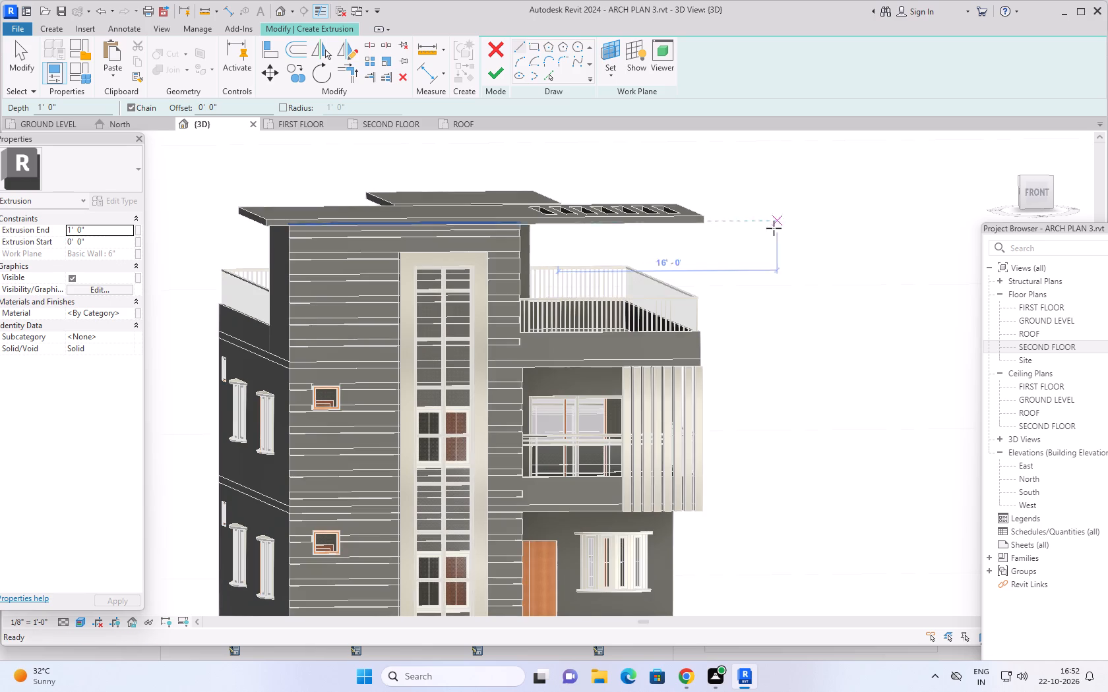
{"action": "left_click", "coordinate": [609, 72]}
{"action": "left_click", "coordinate": [616, 127]}
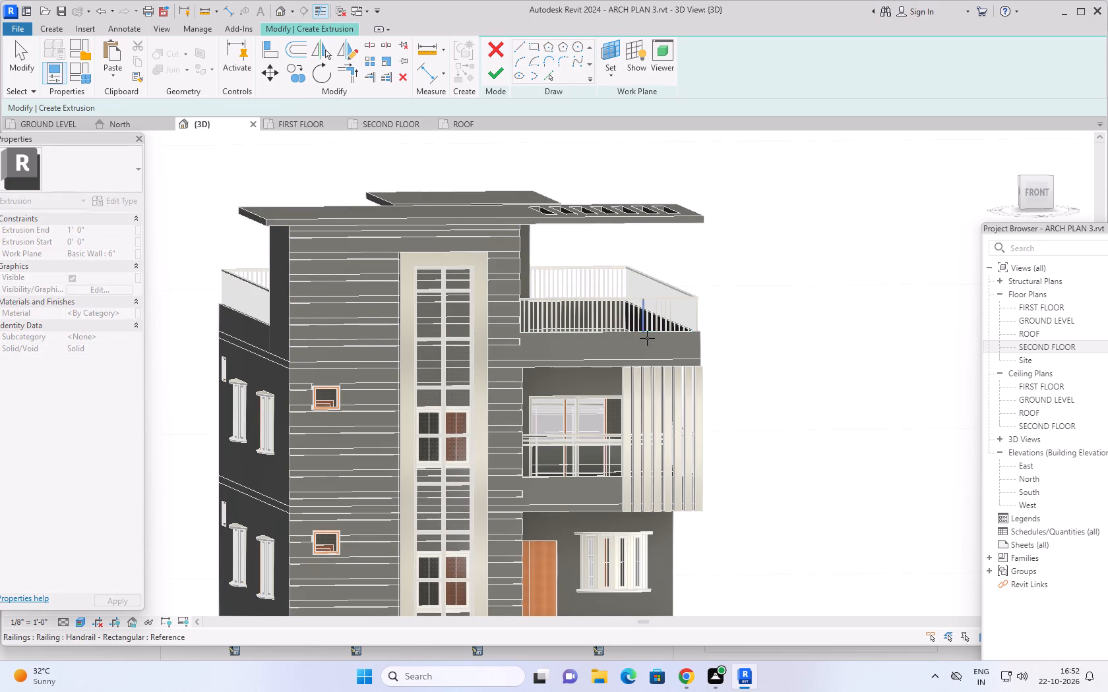
{"action": "left_click", "coordinate": [648, 348]}
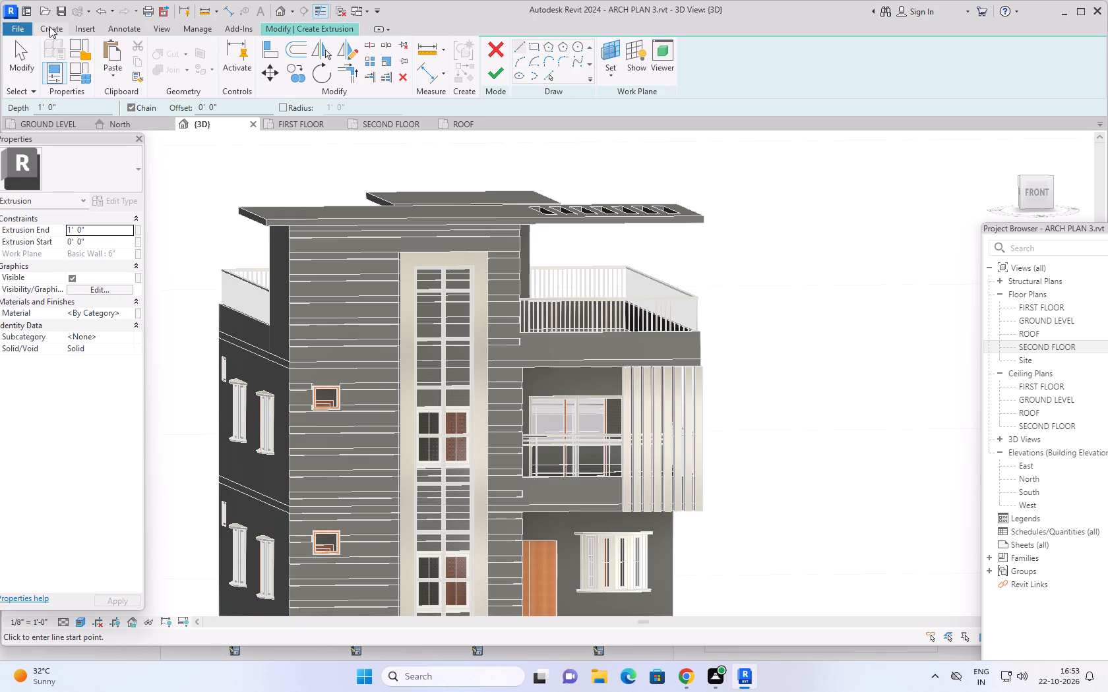
Sketch a 13'-2 1/4" by 10'-0" rectangle from the parapet's lower outer corner to the roof underside at the tower wall.
{"action": "left_click", "coordinate": [532, 46]}
{"action": "scroll", "coordinate": [735, 358], "scroll_direction": "up", "scroll_amount": 3}
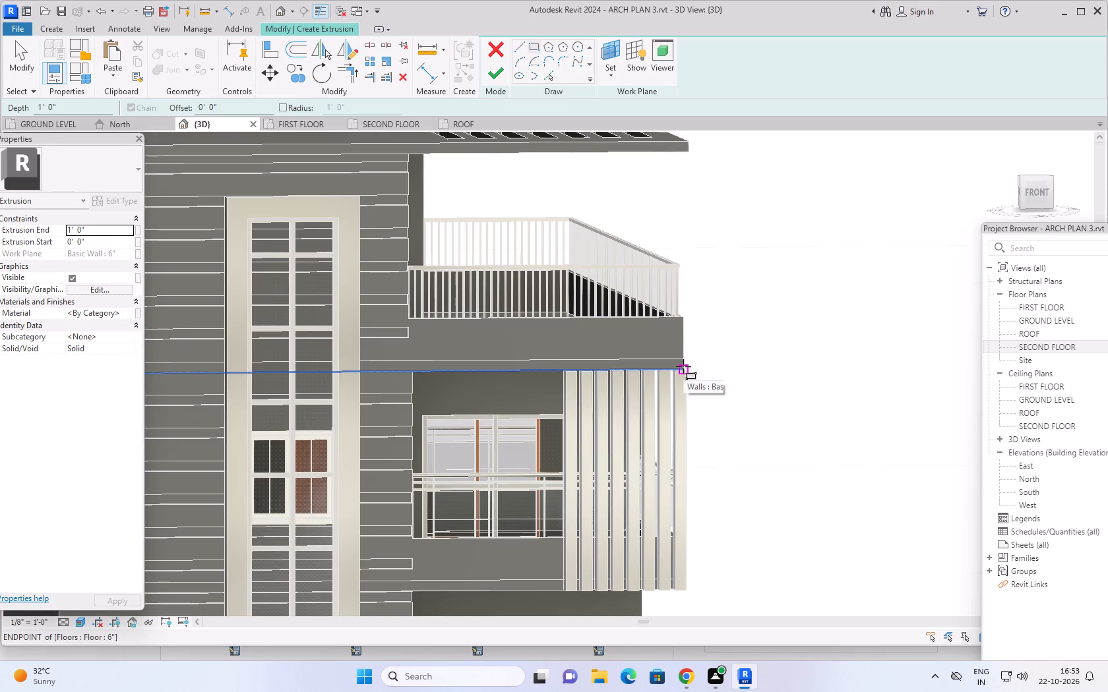
{"action": "left_click", "coordinate": [683, 359]}
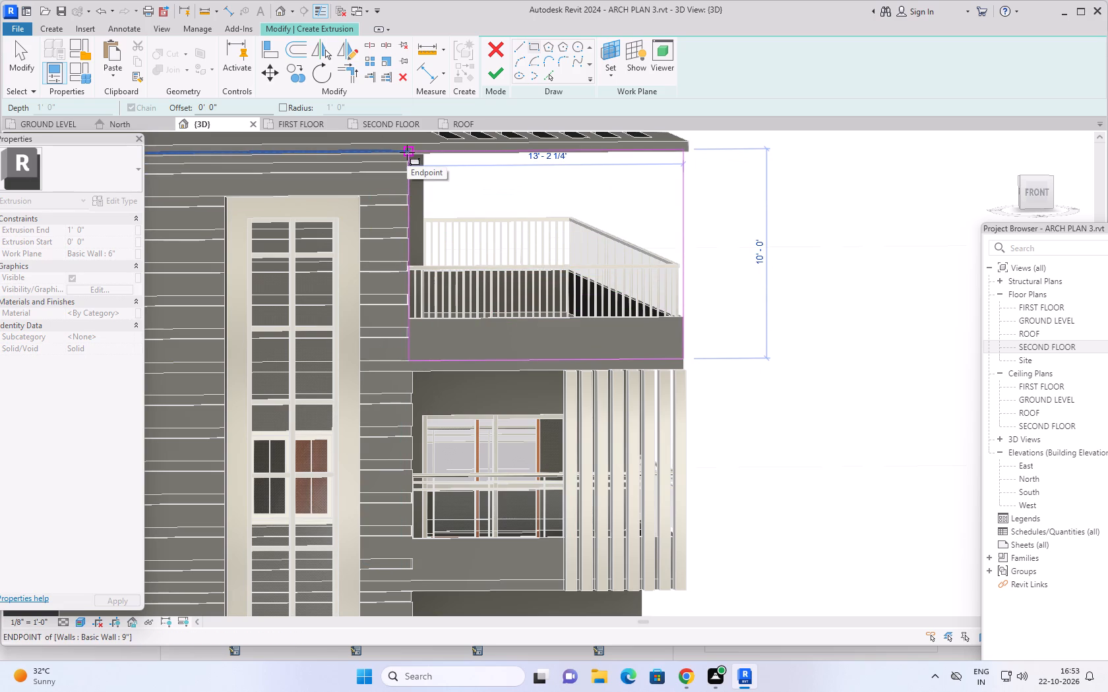
{"action": "middle_click_drag", "start_coordinate": [407, 152], "coordinate": [373, 107], "text": "shift"}
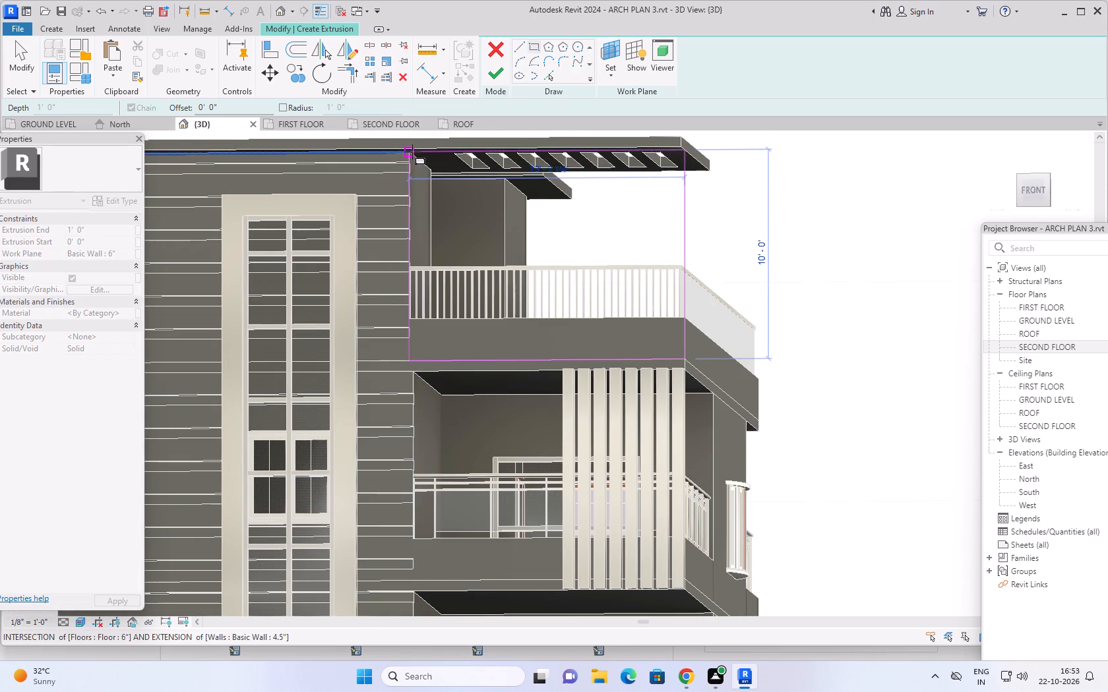
{"action": "scroll", "coordinate": [412, 152], "scroll_direction": "up", "scroll_amount": 4}
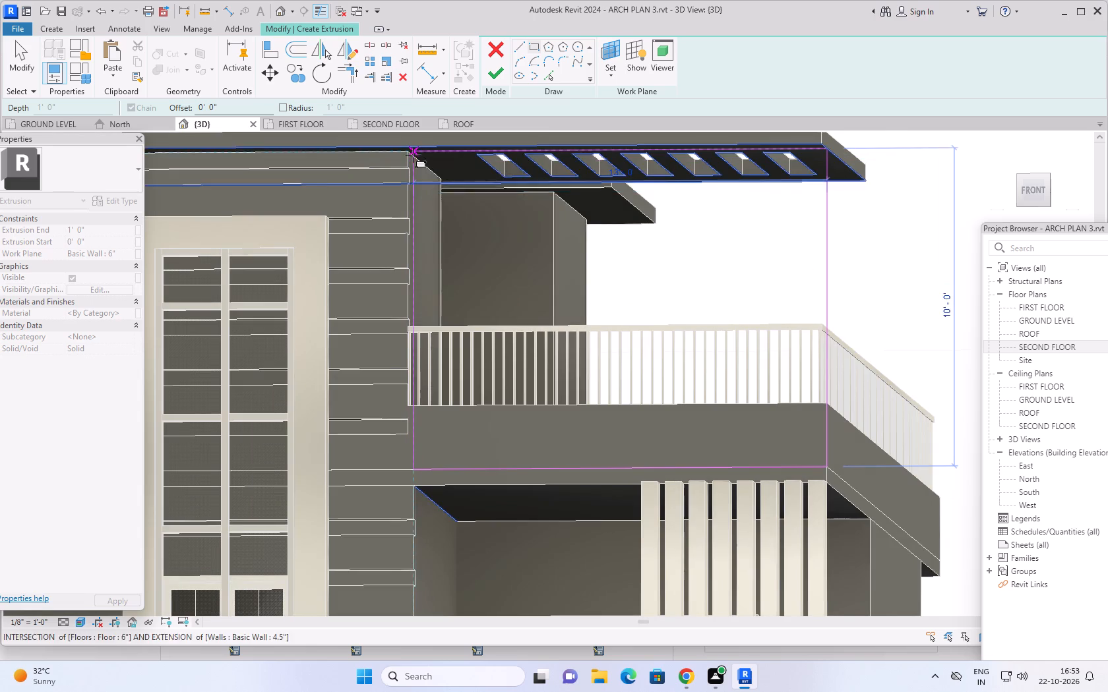
{"action": "left_click", "coordinate": [408, 155]}
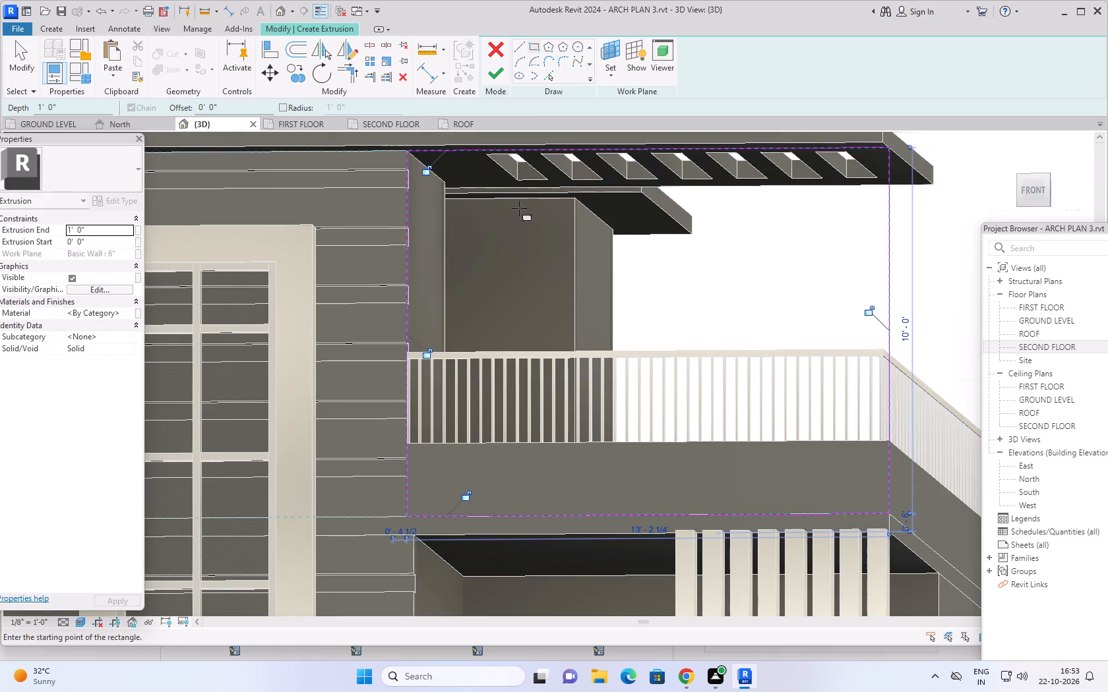
Set the extrusion end to 3' and finish the rectangular block in front of the terrace, leaving it deselected.
{"action": "scroll", "coordinate": [596, 246], "scroll_direction": "down", "scroll_amount": 4}
{"action": "scroll", "coordinate": [649, 278], "scroll_direction": "down", "scroll_amount": 2}
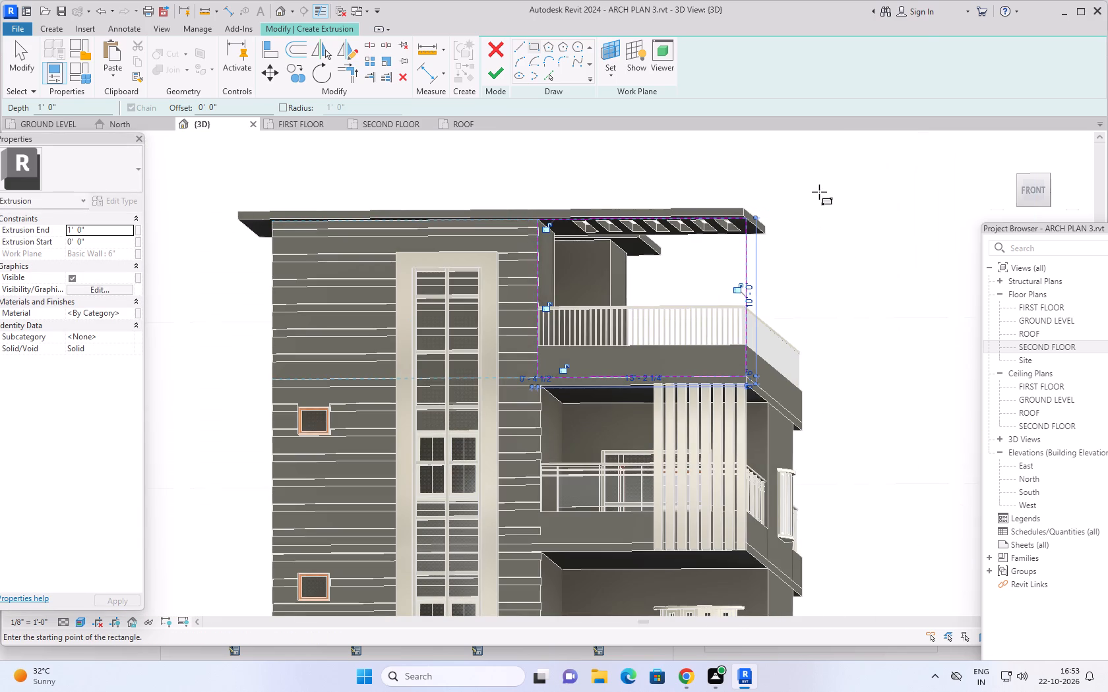
{"action": "middle_click_drag", "start_coordinate": [820, 192], "coordinate": [834, 242], "text": "shift"}
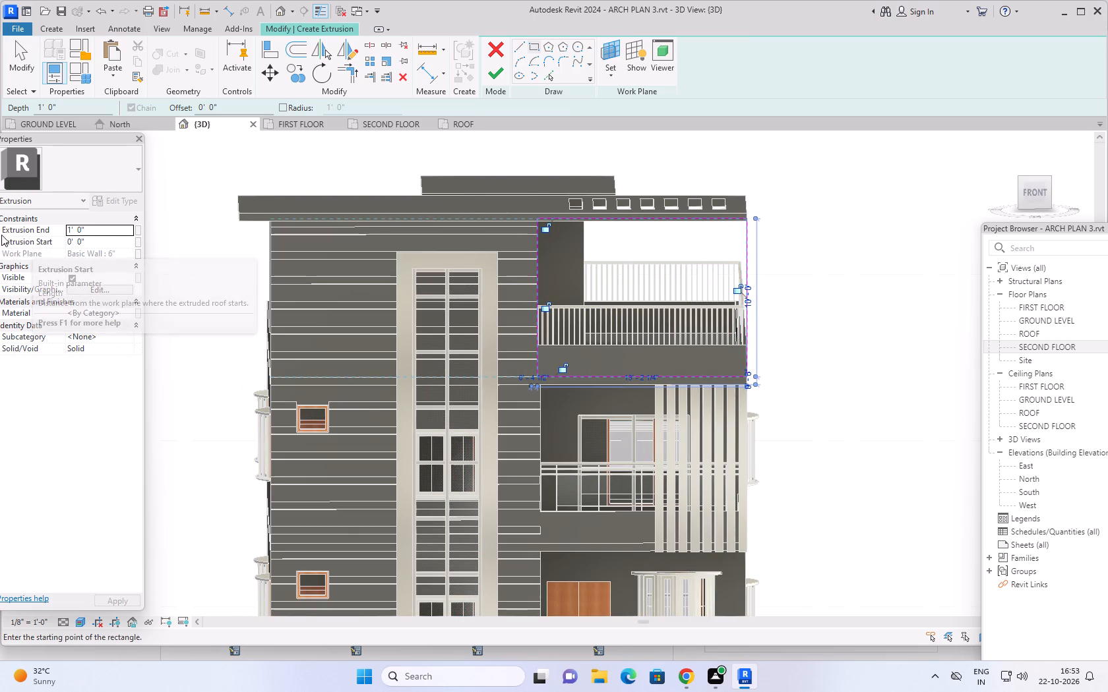
{"action": "left_click", "coordinate": [88, 230]}
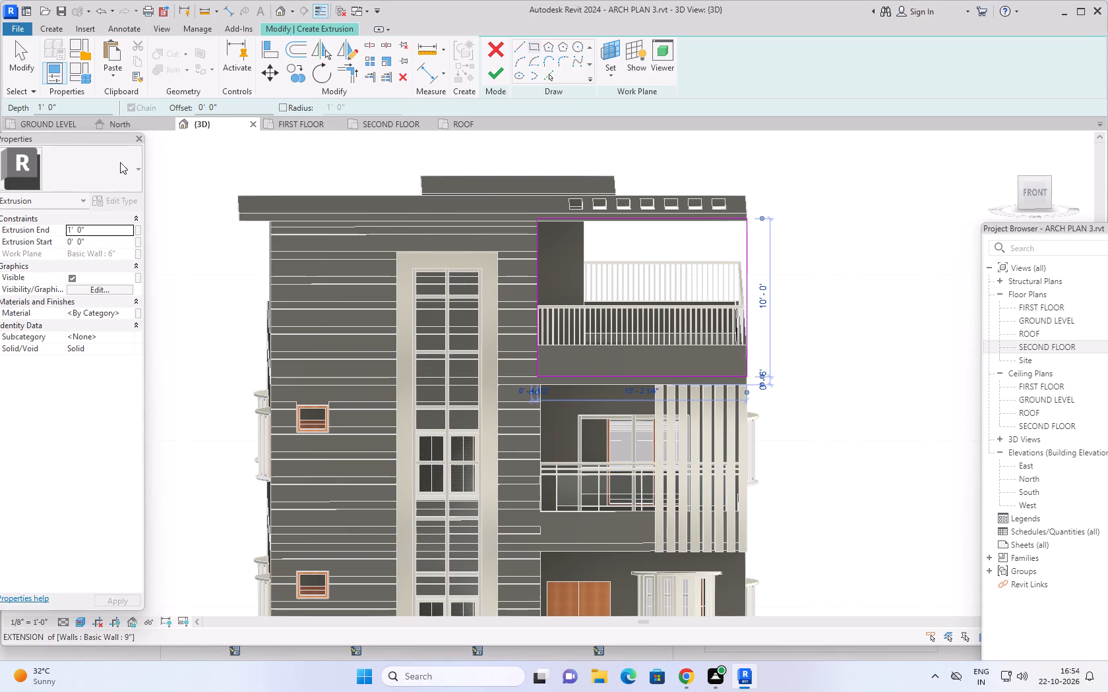
{"action": "left_click", "coordinate": [115, 229]}
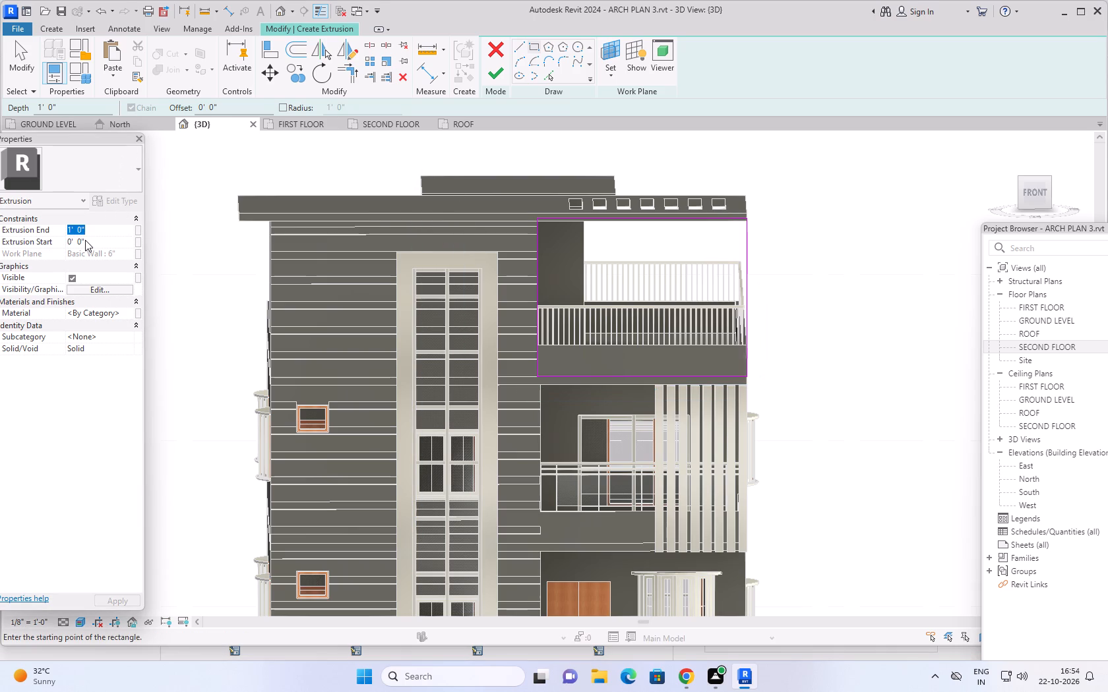
{"action": "key", "text": "3"}
{"action": "key", "text": "apostrophe"}
{"action": "key", "text": "Return"}
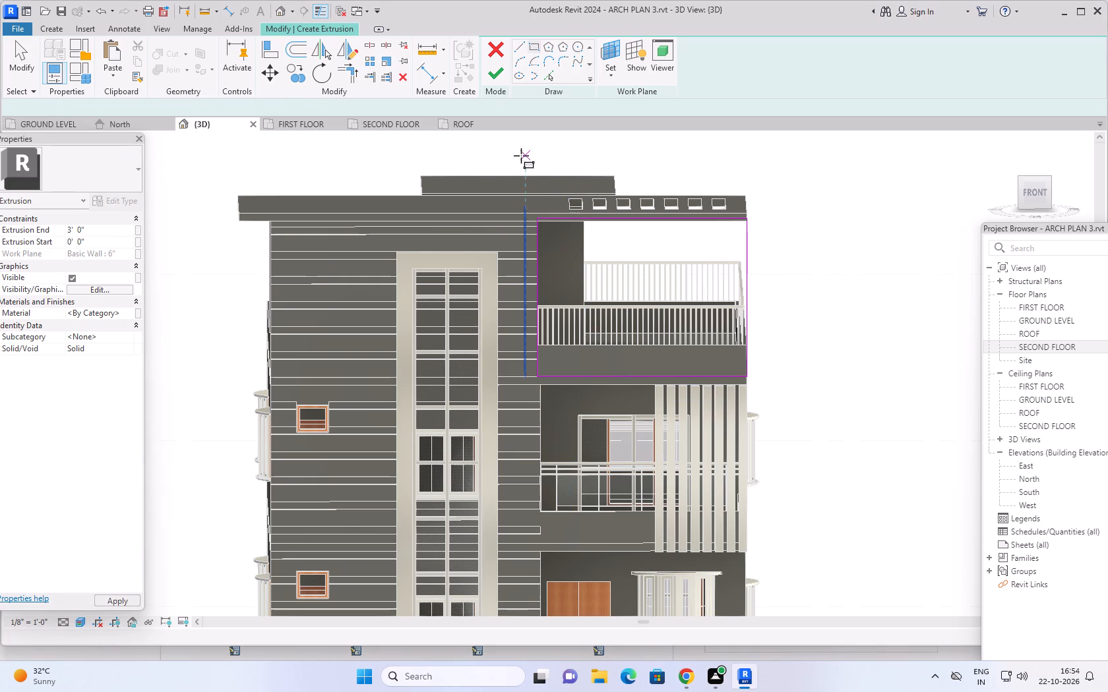
{"action": "left_click", "coordinate": [491, 74]}
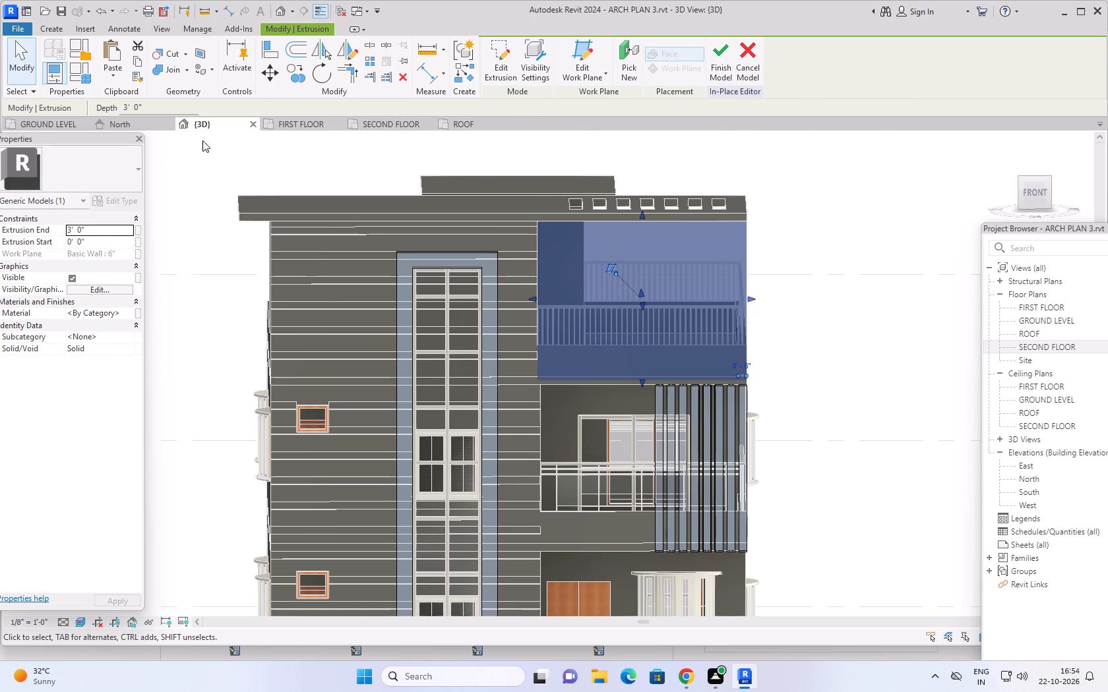
{"action": "left_click", "coordinate": [184, 166]}
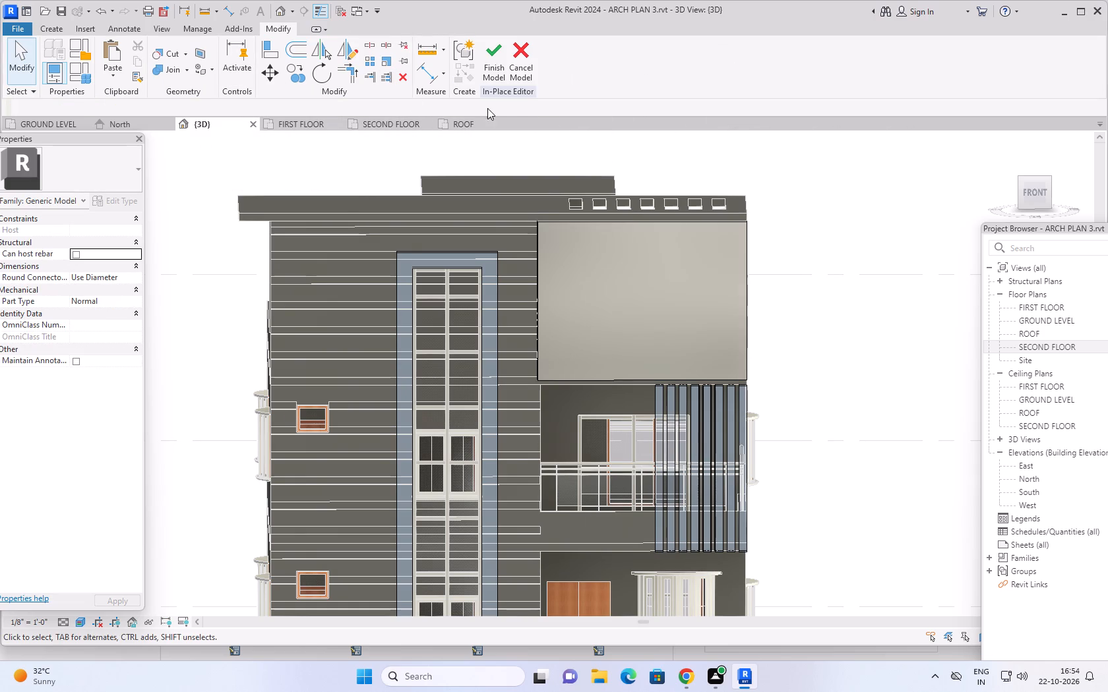
Start a void extrusion with the front face of the new terrace block as its work plane.
{"action": "left_click", "coordinate": [60, 29]}
{"action": "left_click", "coordinate": [268, 74]}
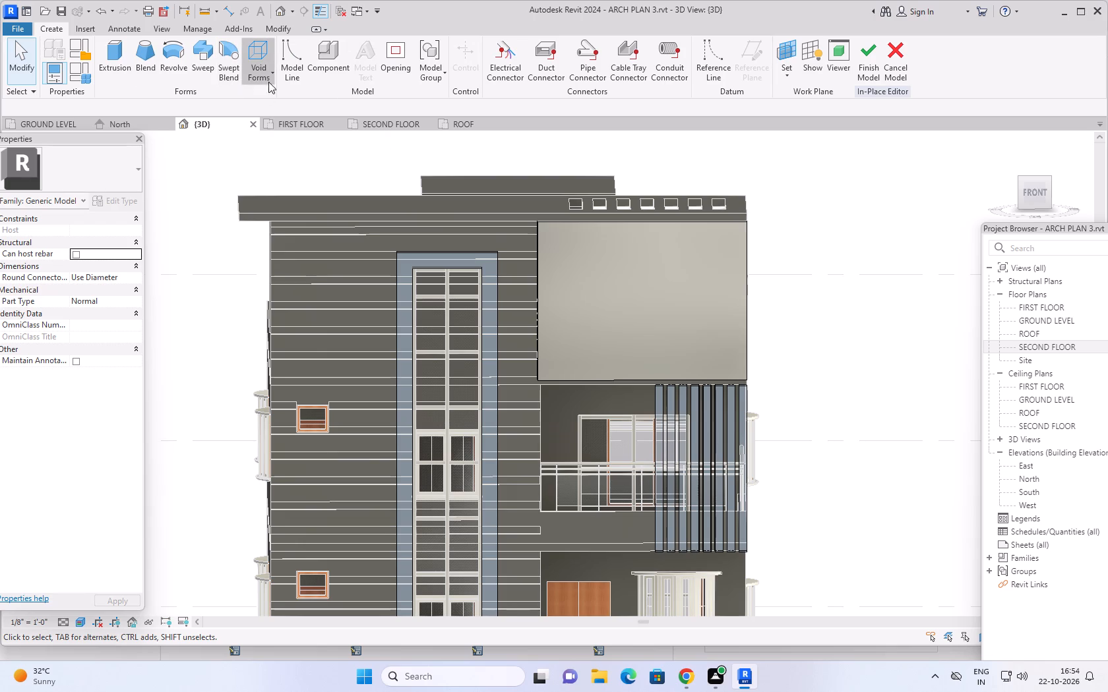
{"action": "left_click", "coordinate": [267, 96]}
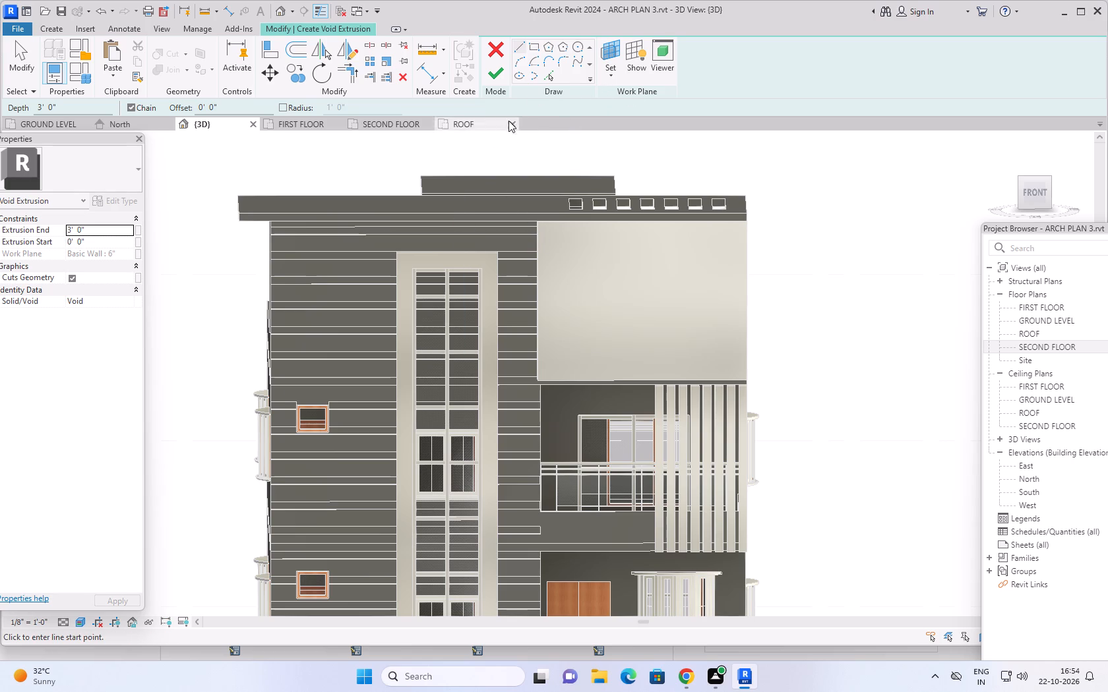
{"action": "left_click", "coordinate": [617, 74]}
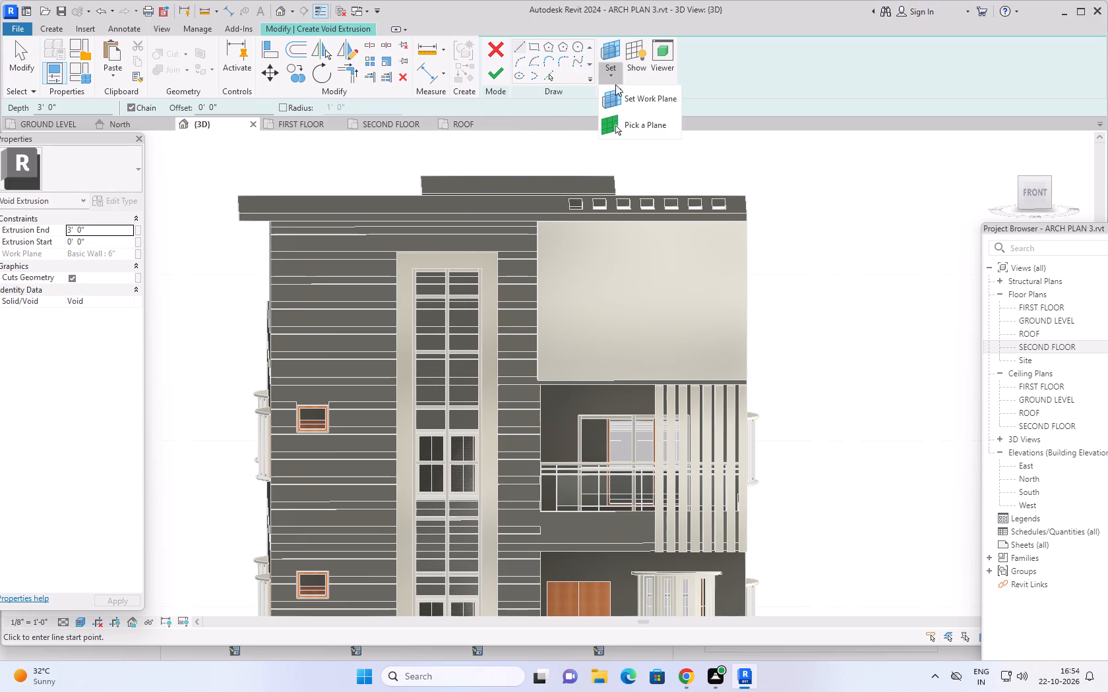
{"action": "left_click", "coordinate": [620, 125]}
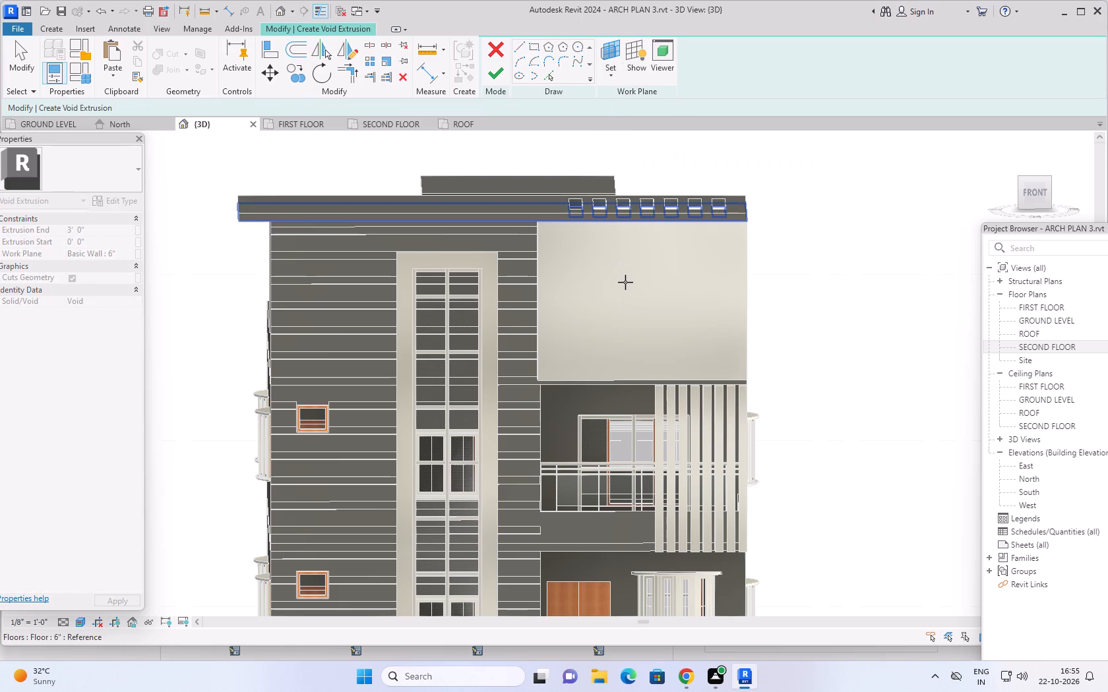
{"action": "left_click", "coordinate": [626, 283]}
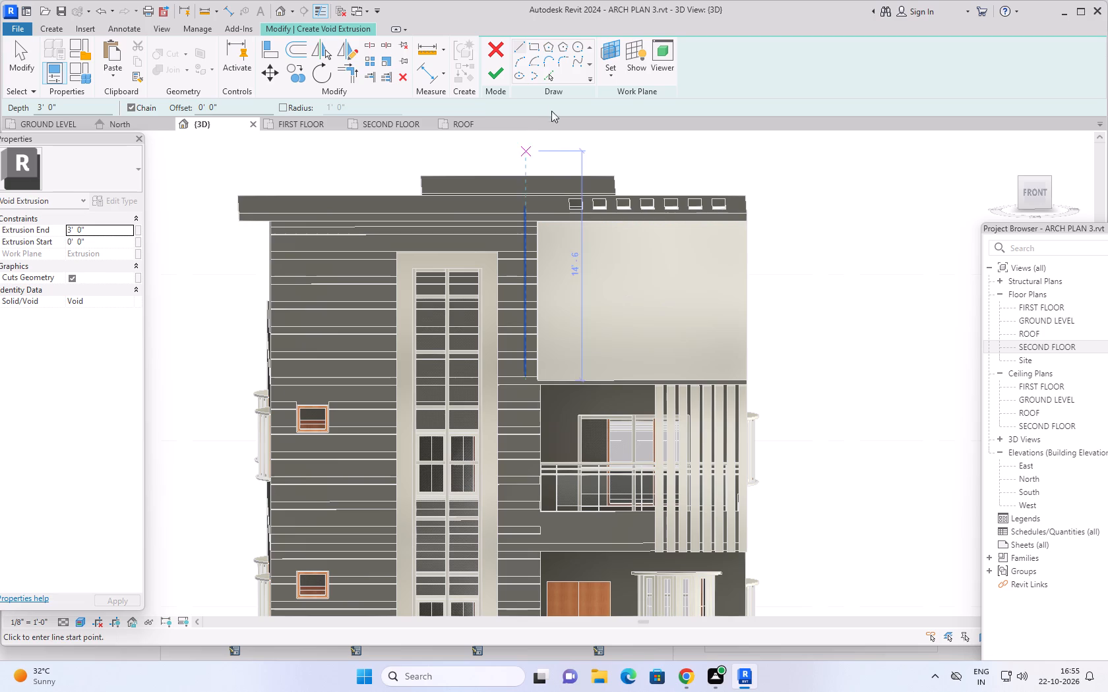
Sketch a 9'-2 1/4" by 6'-0" rectangle on the terrace block's face, offset 2' inward from its outer edges.
{"action": "left_click", "coordinate": [532, 43]}
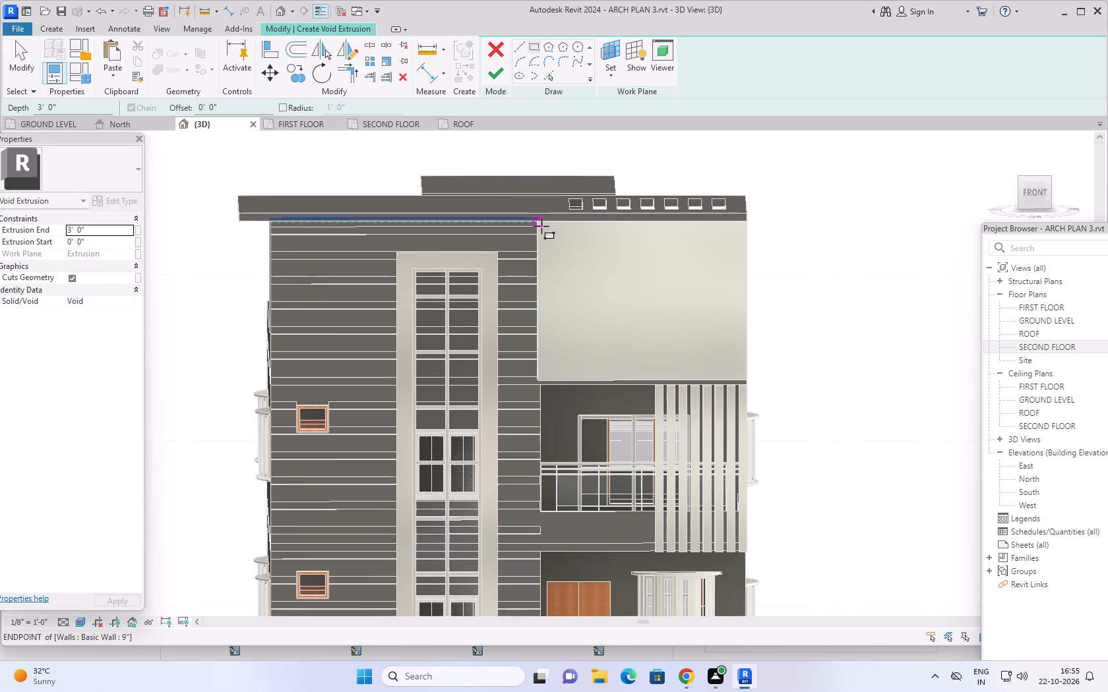
{"action": "left_click", "coordinate": [236, 109]}
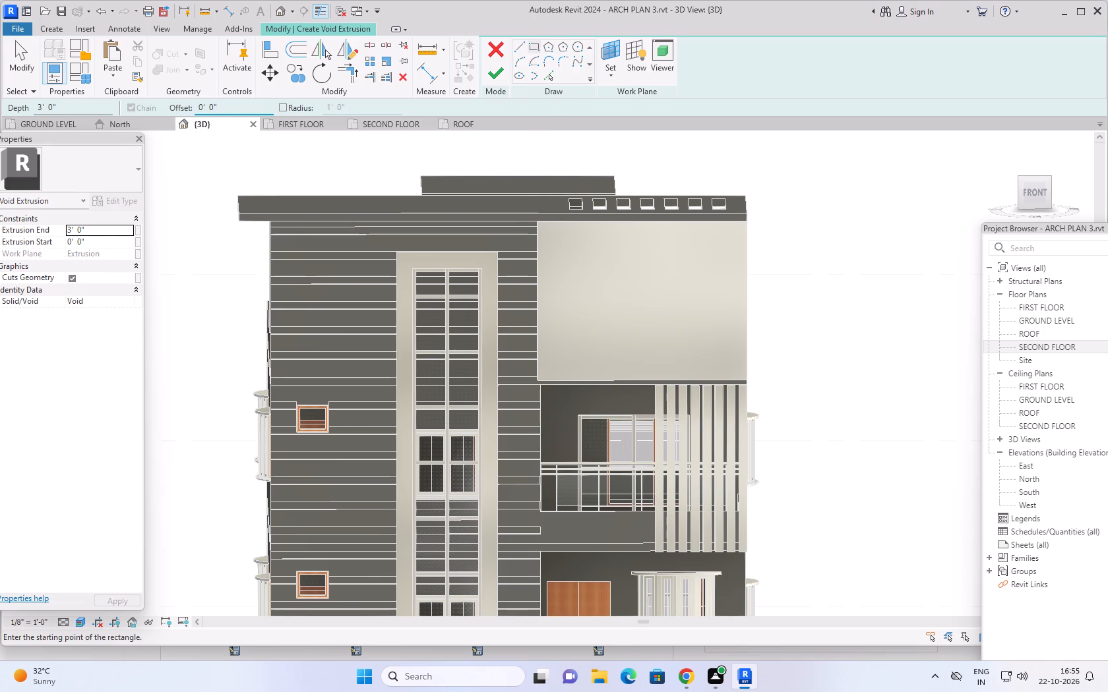
{"action": "key", "text": "BackSpace"}
{"action": "key", "text": "BackSpace"}
{"action": "key", "text": "BackSpace"}
{"action": "key", "text": "BackSpace"}
{"action": "key", "text": "BackSpace"}
{"action": "key", "text": "BackSpace"}
{"action": "key", "text": "BackSpace"}
{"action": "key", "text": "BackSpace"}
{"action": "key", "text": "BackSpace"}
{"action": "key", "text": "BackSpace"}
{"action": "key", "text": "BackSpace"}
{"action": "key", "text": "BackSpace"}
{"action": "key", "text": "BackSpace"}
{"action": "type", "text": "2'"}
{"action": "key", "text": "Return"}
{"action": "left_click", "coordinate": [539, 223]}
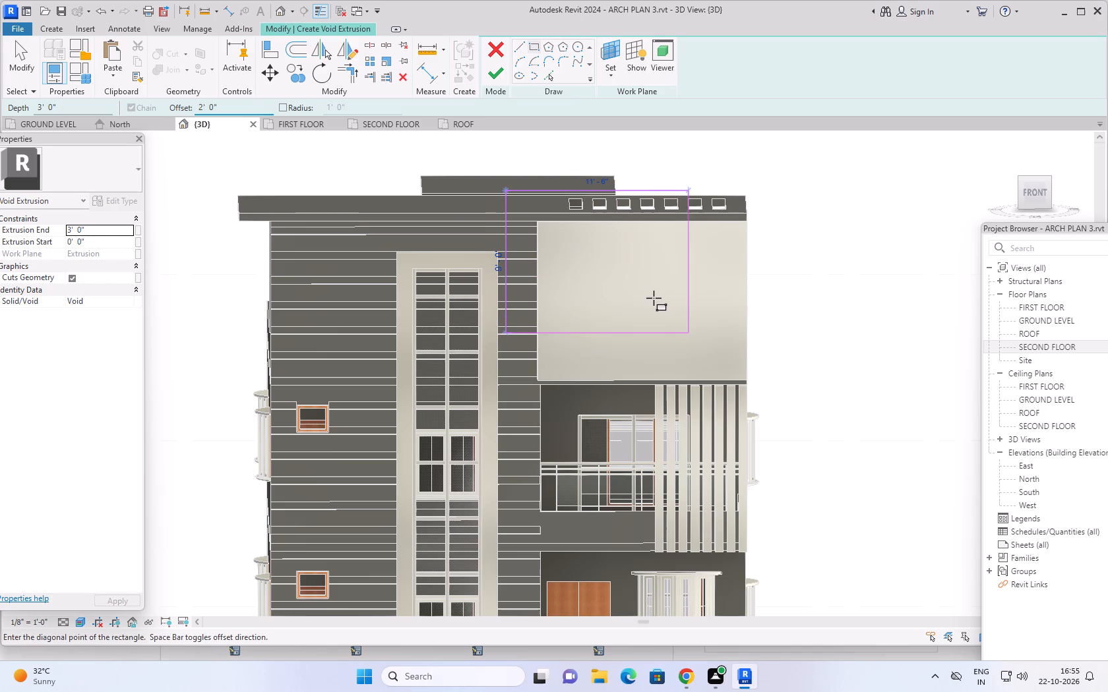
{"action": "key", "text": "space"}
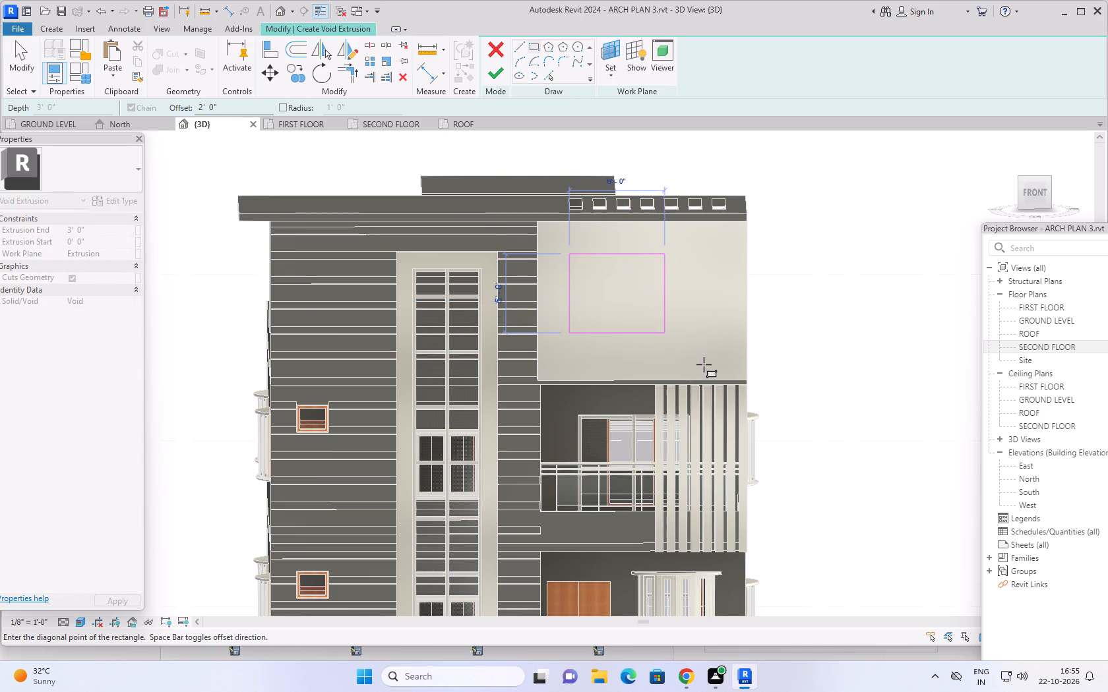
{"action": "left_click", "coordinate": [747, 377]}
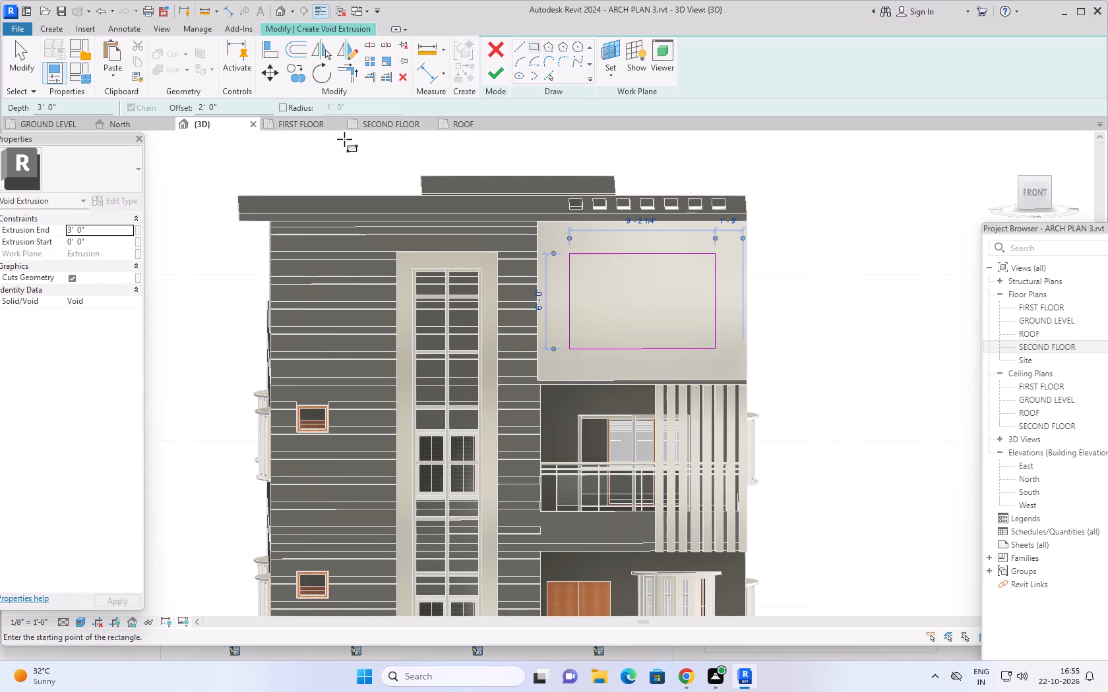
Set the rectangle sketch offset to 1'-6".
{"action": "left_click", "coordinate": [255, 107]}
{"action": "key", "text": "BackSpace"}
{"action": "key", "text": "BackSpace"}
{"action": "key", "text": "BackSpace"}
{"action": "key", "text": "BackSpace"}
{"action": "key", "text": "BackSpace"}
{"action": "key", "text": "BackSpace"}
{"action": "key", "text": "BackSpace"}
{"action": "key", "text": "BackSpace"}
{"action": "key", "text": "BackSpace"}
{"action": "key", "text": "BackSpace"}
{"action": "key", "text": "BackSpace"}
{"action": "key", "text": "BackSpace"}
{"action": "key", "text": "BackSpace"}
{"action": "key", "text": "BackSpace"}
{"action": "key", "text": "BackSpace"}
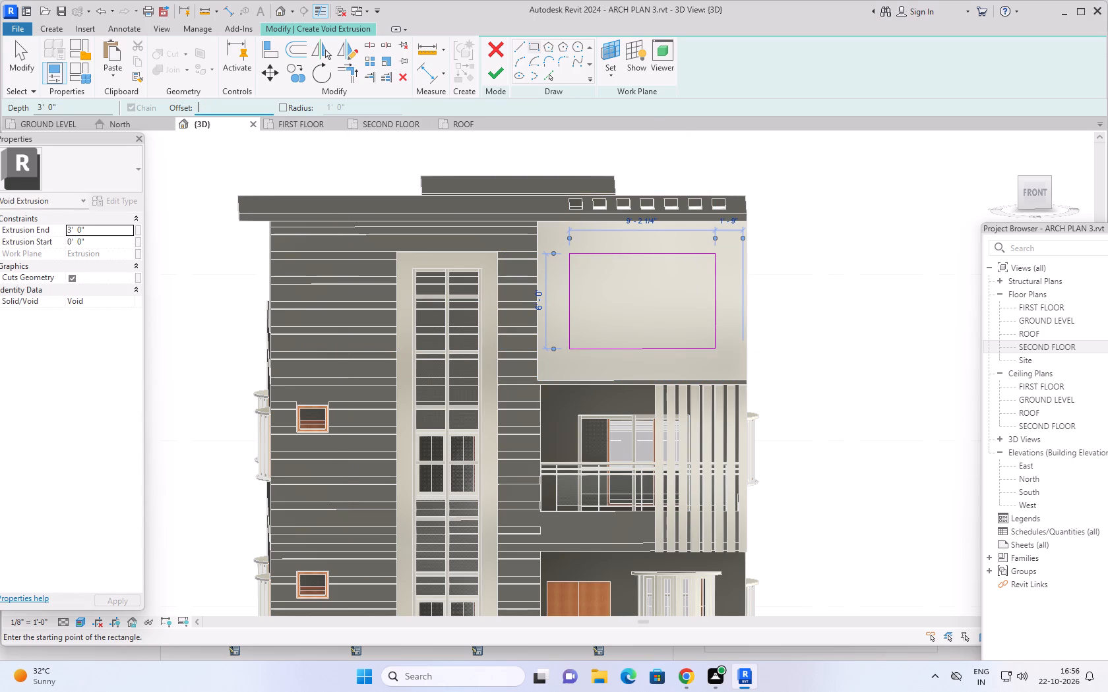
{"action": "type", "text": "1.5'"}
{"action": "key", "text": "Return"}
Finish the 3' deep void extrusion through the terrace block, complete the in-place model, and dismiss the save reminder.
{"action": "left_click", "coordinate": [491, 72]}
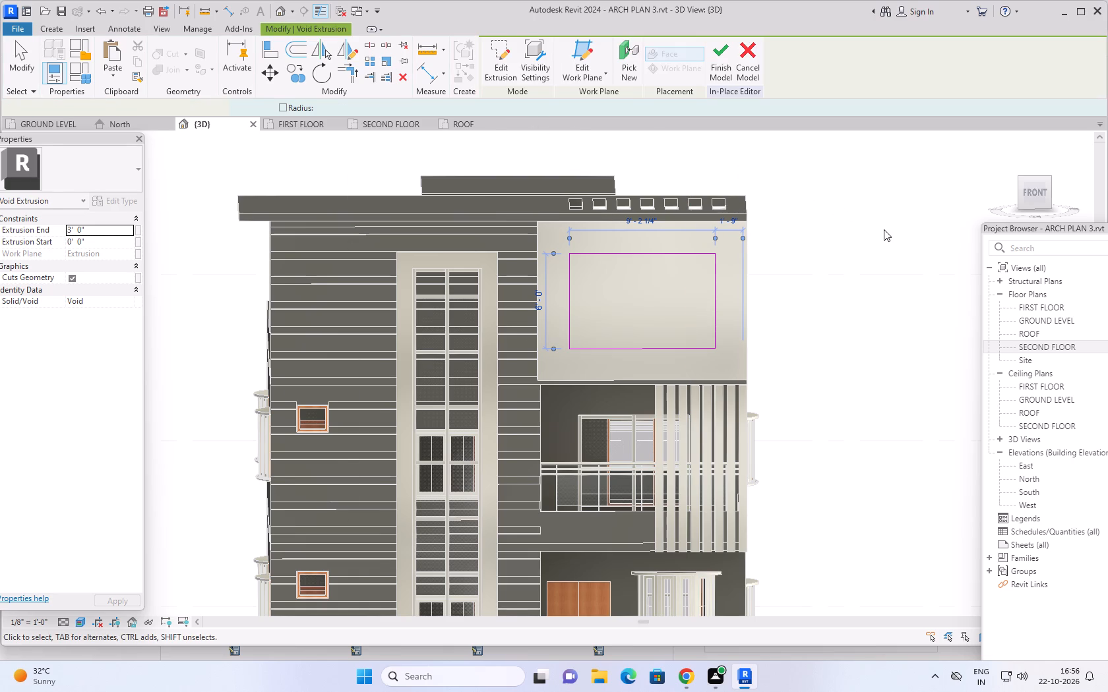
{"action": "scroll", "coordinate": [873, 260], "scroll_direction": "down", "scroll_amount": 1}
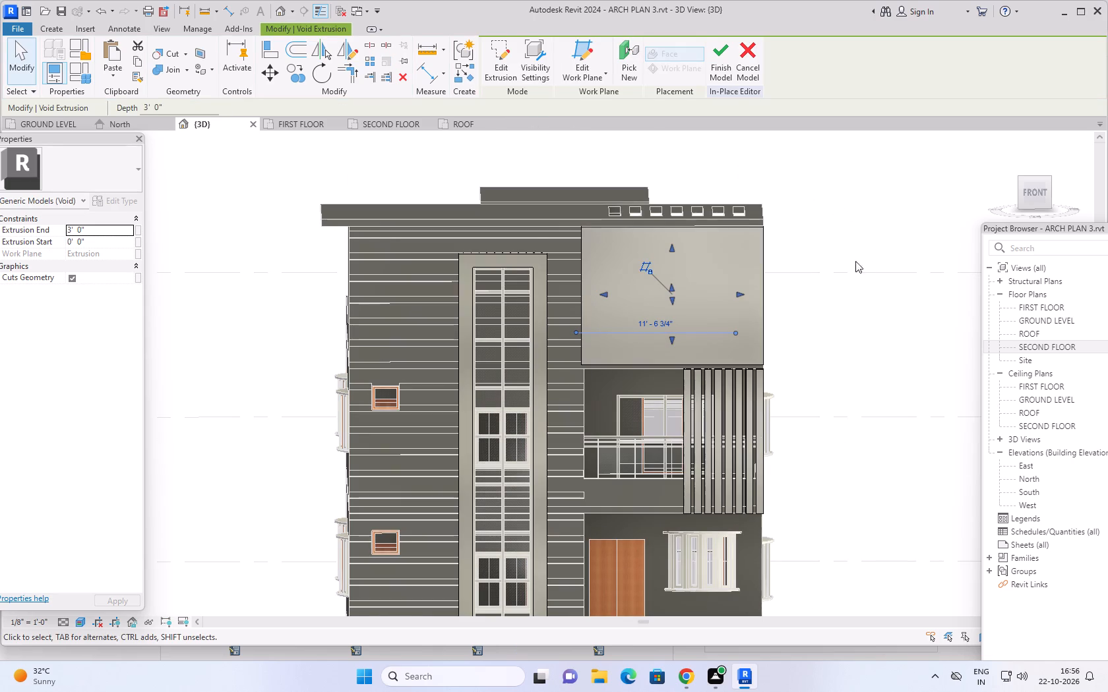
{"action": "left_click", "coordinate": [722, 57]}
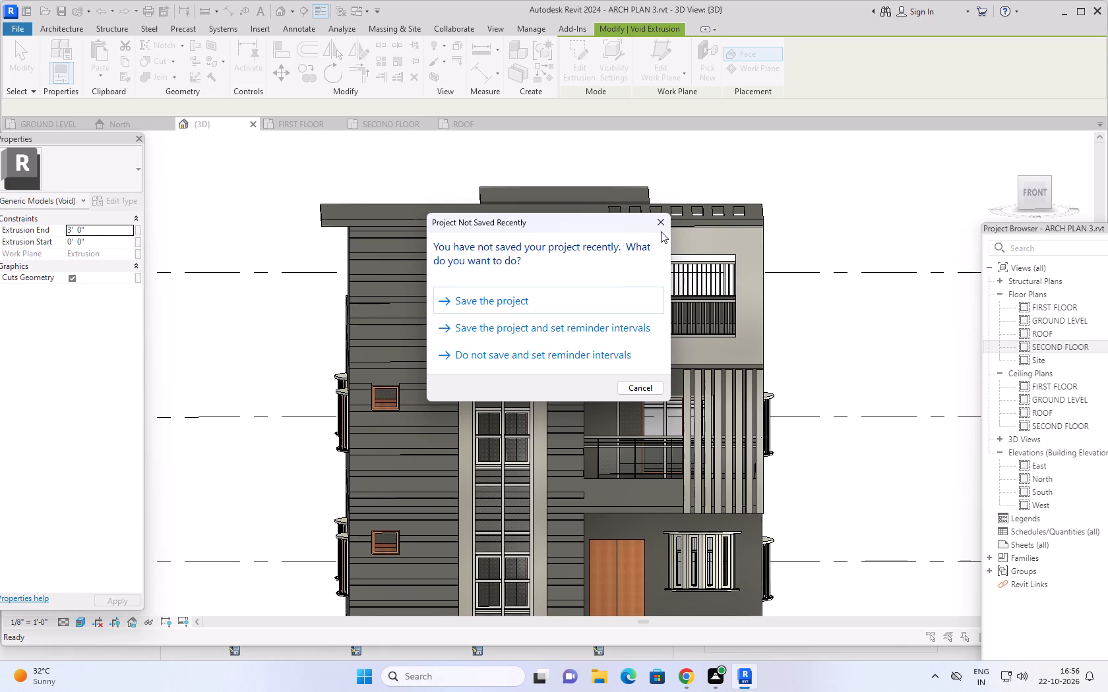
{"action": "left_click", "coordinate": [667, 222]}
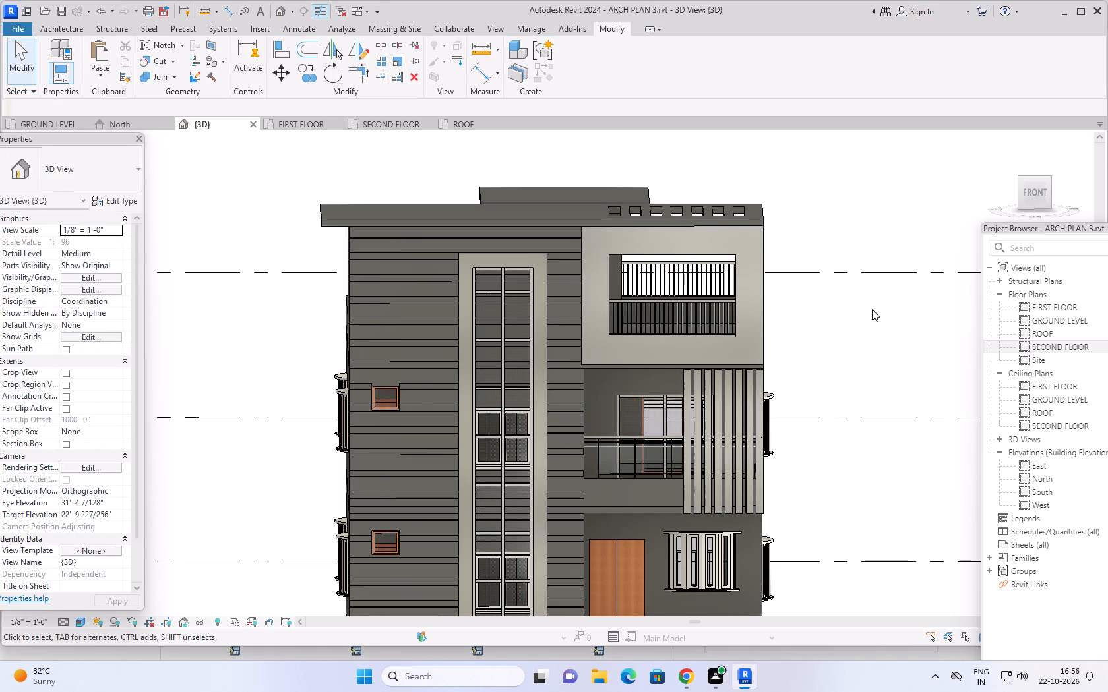
Save the project.
{"action": "key", "text": "ctrl+s"}
Examine the terrace frame, balcony fins and whole house from the front, both sides and above.
{"action": "scroll", "coordinate": [849, 298], "scroll_direction": "down", "scroll_amount": 1}
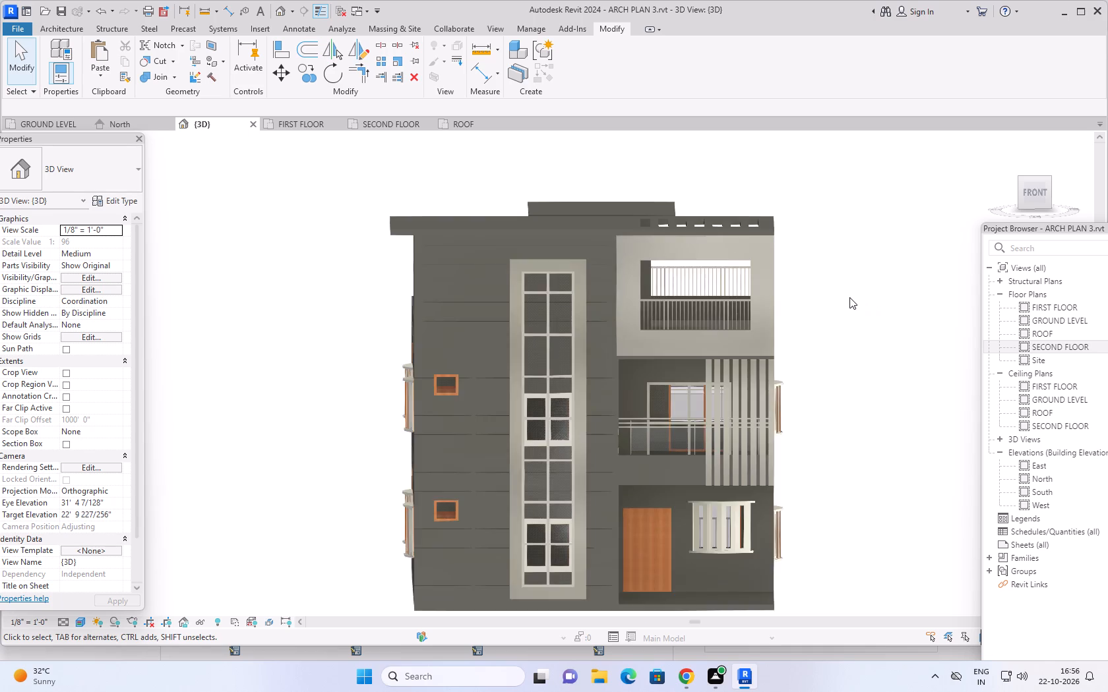
{"action": "scroll", "coordinate": [850, 297], "scroll_direction": "down", "scroll_amount": 1}
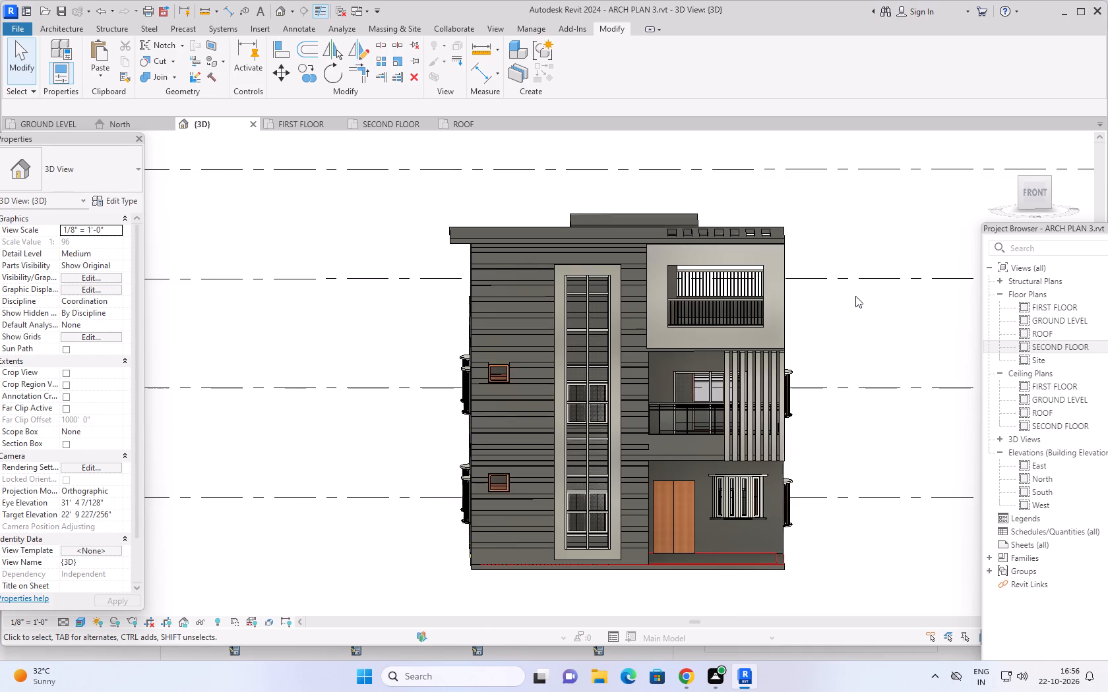
{"action": "middle_click_drag", "start_coordinate": [842, 302], "coordinate": [754, 274]}
{"action": "middle_click_drag", "start_coordinate": [772, 291], "coordinate": [806, 267], "text": "shift"}
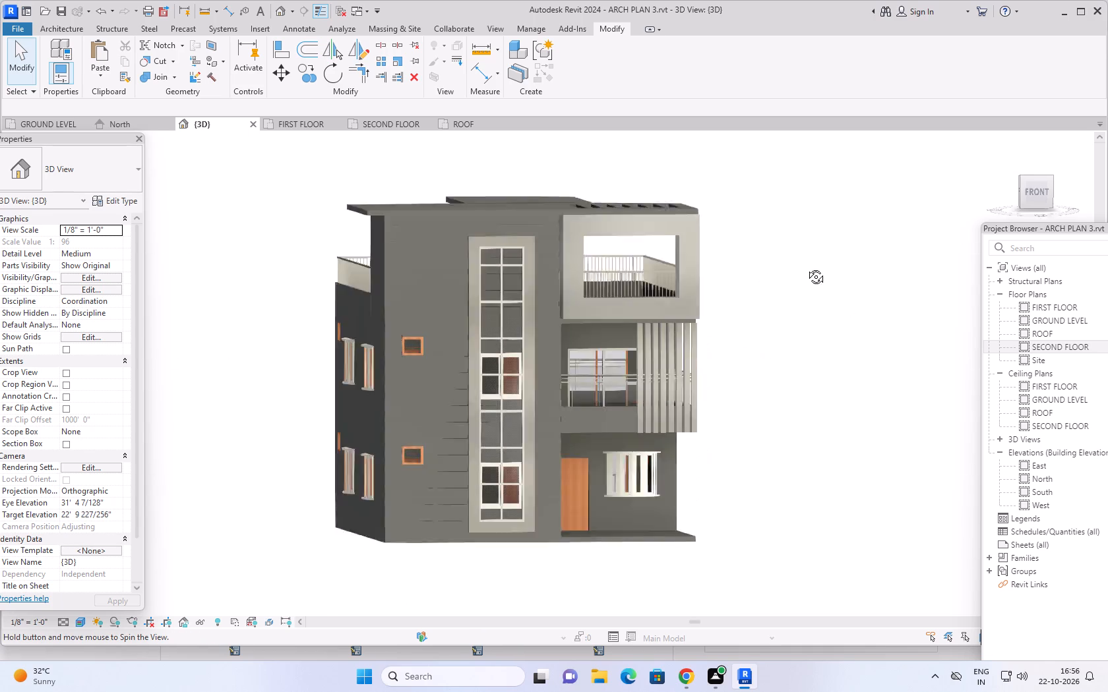
{"action": "middle_click_drag", "start_coordinate": [806, 267], "coordinate": [841, 256], "text": "shift"}
{"action": "middle_click_drag", "start_coordinate": [768, 267], "coordinate": [860, 326]}
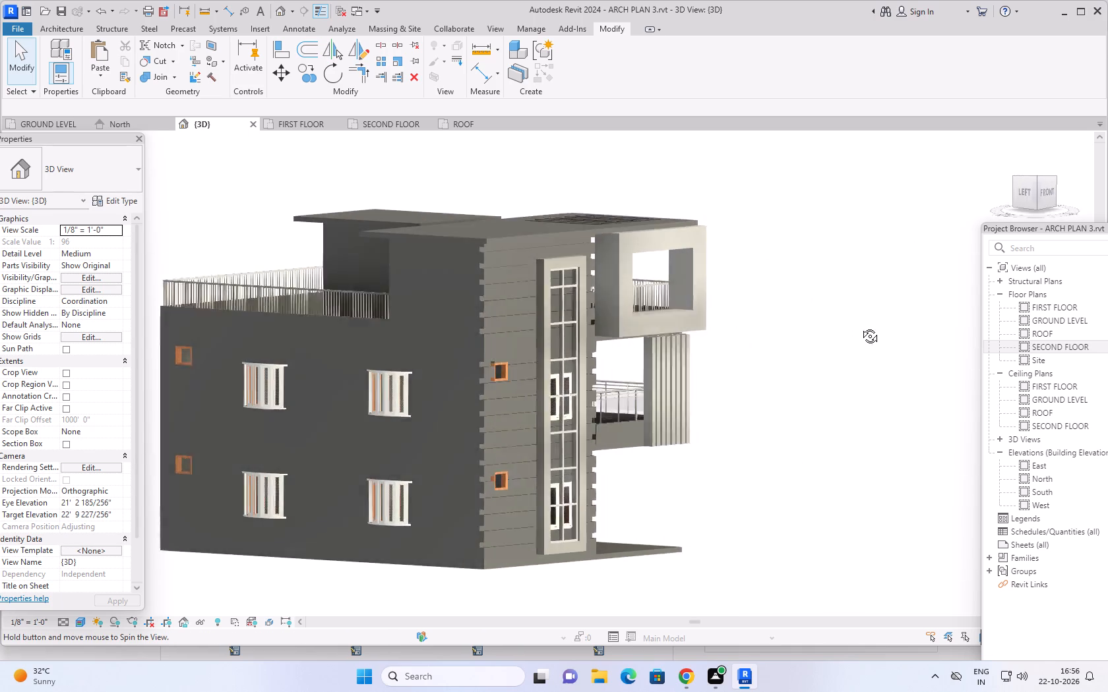
{"action": "middle_click_drag", "start_coordinate": [860, 326], "coordinate": [688, 329]}
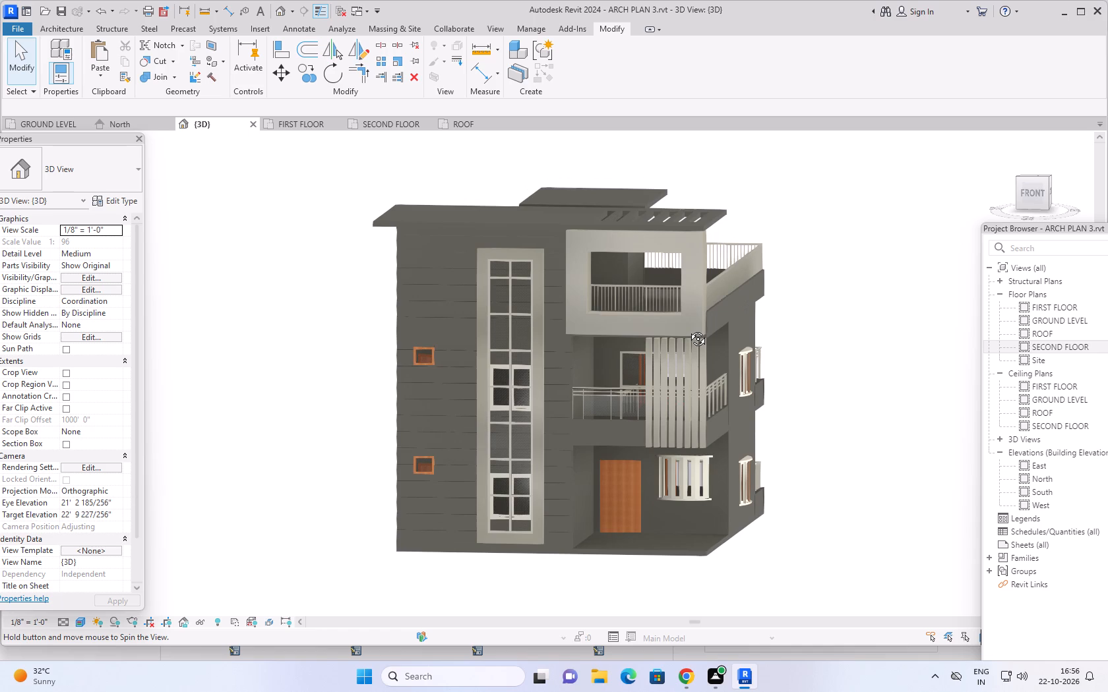
{"action": "middle_click_drag", "start_coordinate": [688, 329], "coordinate": [718, 322]}
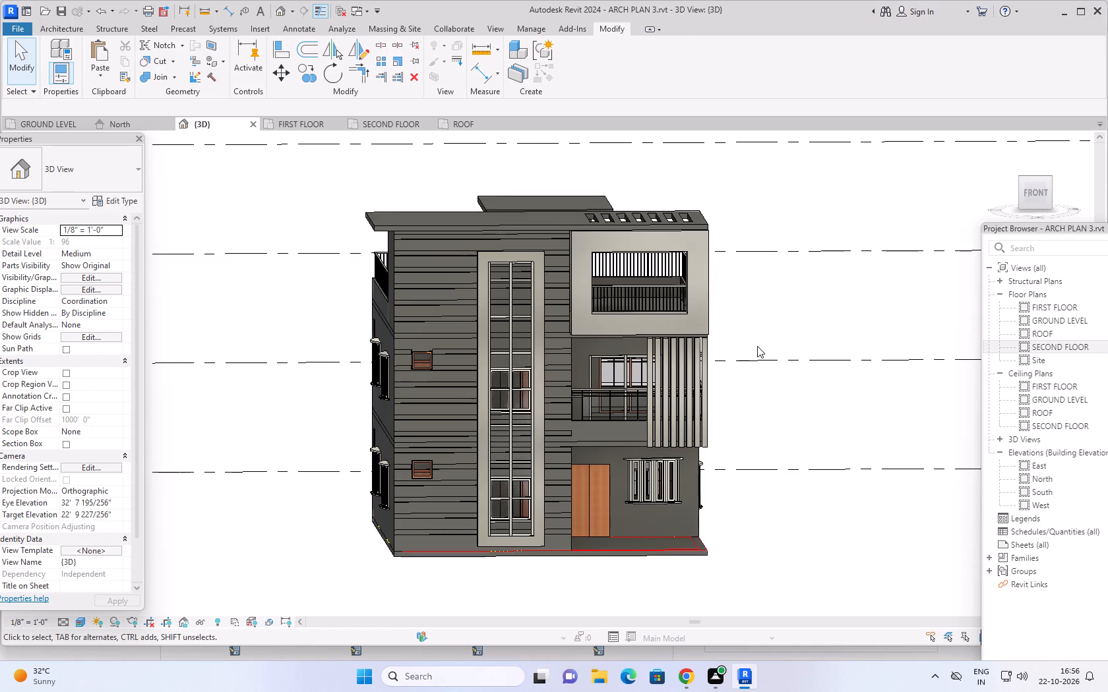
{"action": "middle_click_drag", "start_coordinate": [759, 349], "coordinate": [751, 324]}
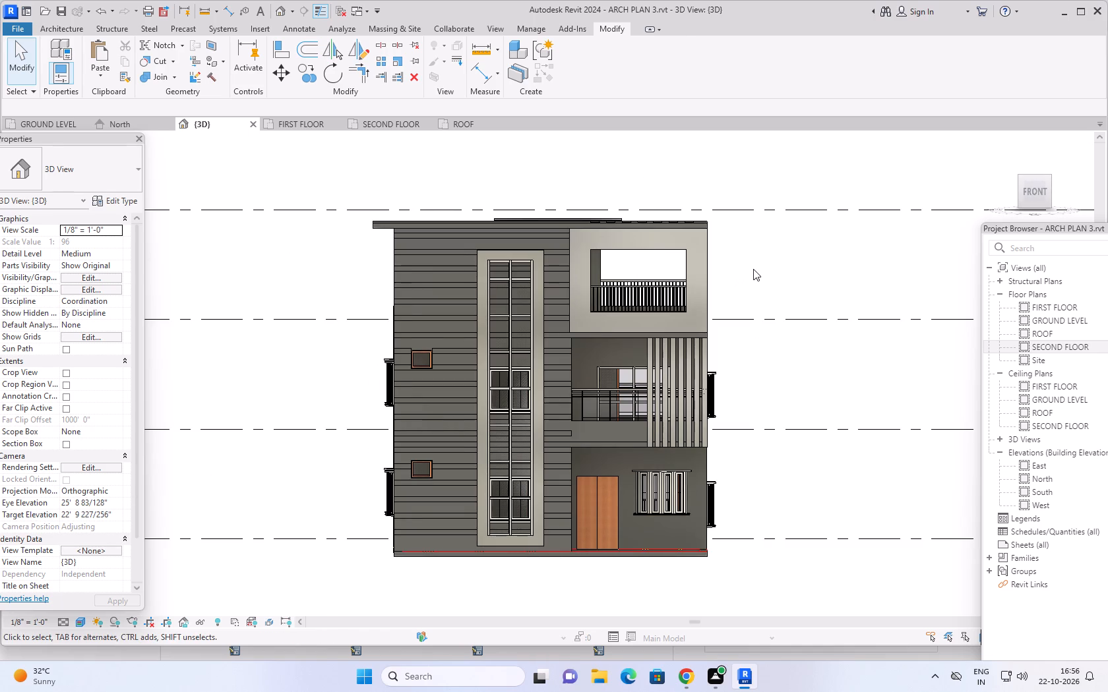
{"action": "middle_click_drag", "start_coordinate": [747, 272], "coordinate": [755, 314]}
{"action": "middle_click_drag", "start_coordinate": [754, 314], "coordinate": [762, 328]}
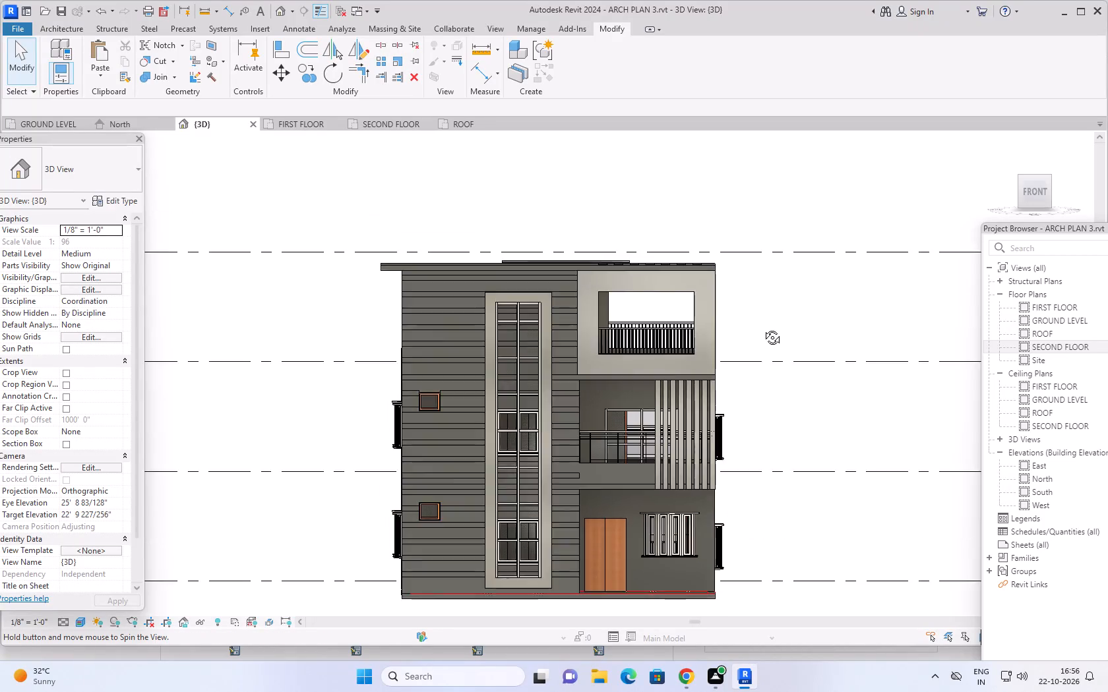
{"action": "middle_click_drag", "start_coordinate": [762, 328], "coordinate": [762, 321]}
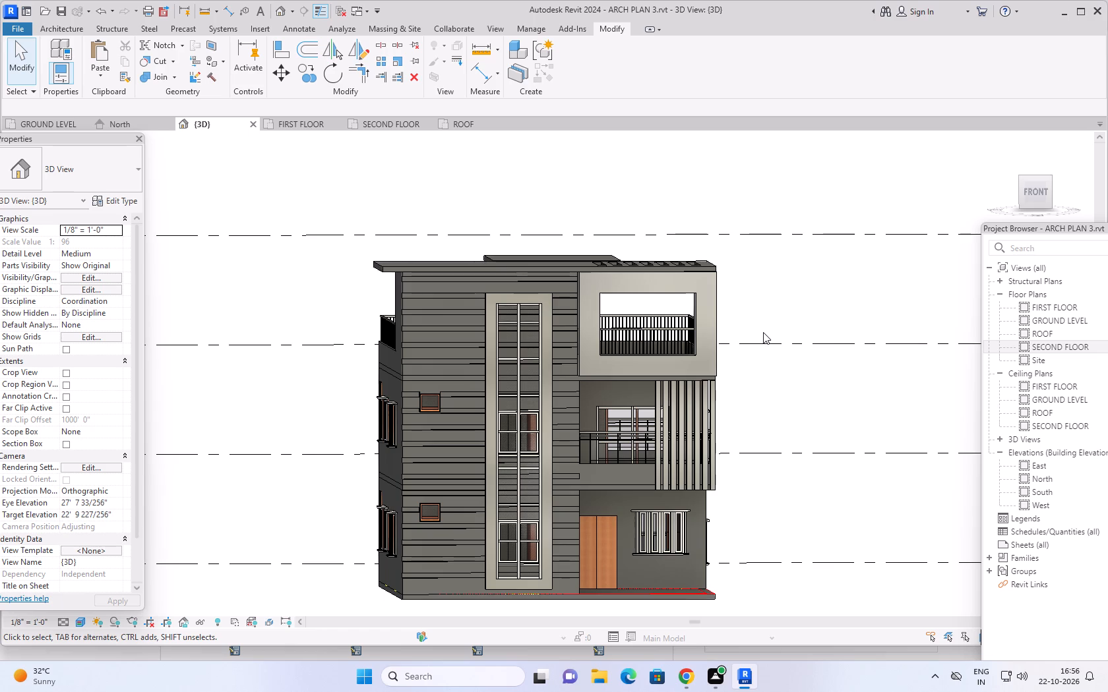
{"action": "middle_click_drag", "start_coordinate": [774, 318], "coordinate": [738, 353], "text": "shift"}
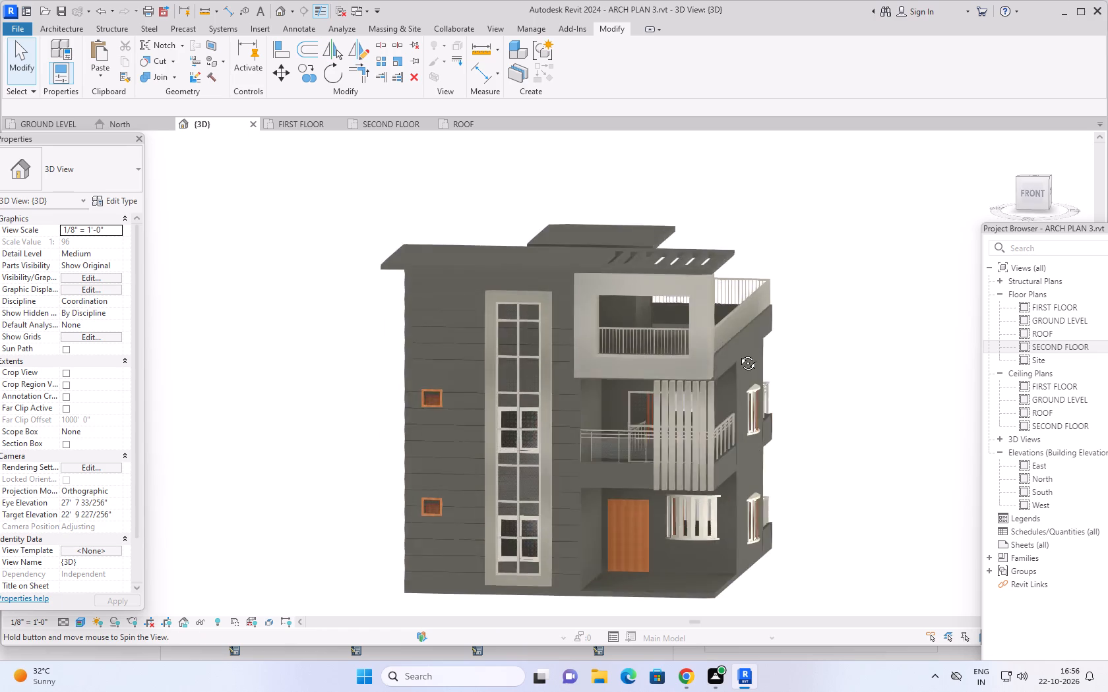
{"action": "middle_click_drag", "start_coordinate": [738, 353], "coordinate": [511, 410], "text": "shift"}
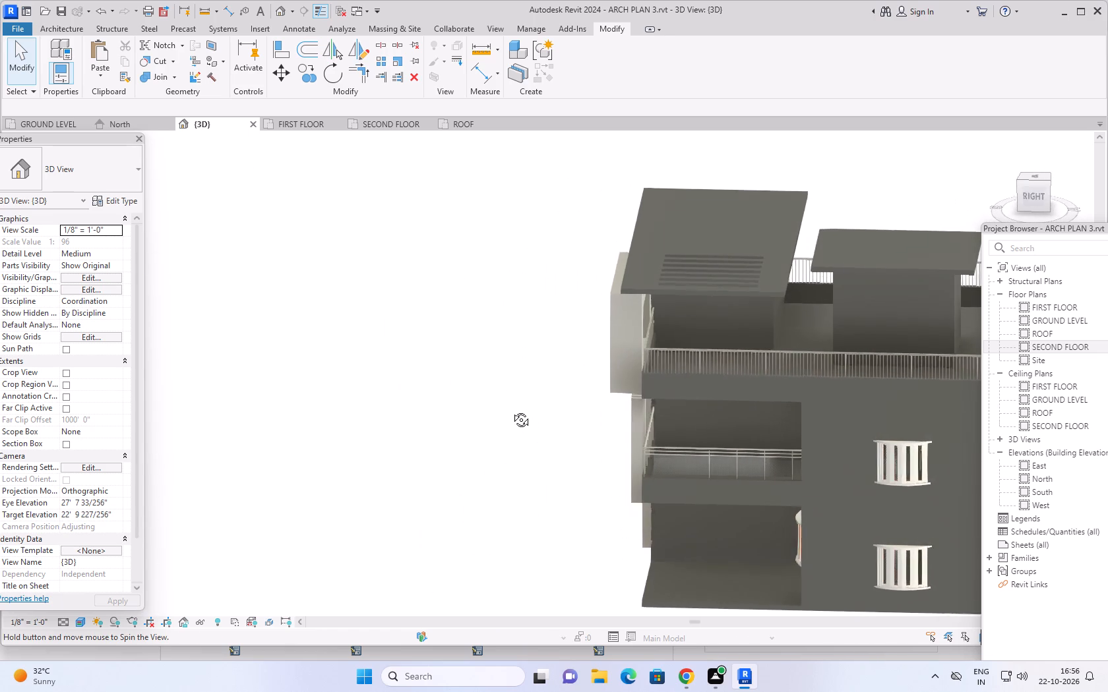
{"action": "middle_click_drag", "start_coordinate": [511, 410], "coordinate": [748, 434], "text": "shift"}
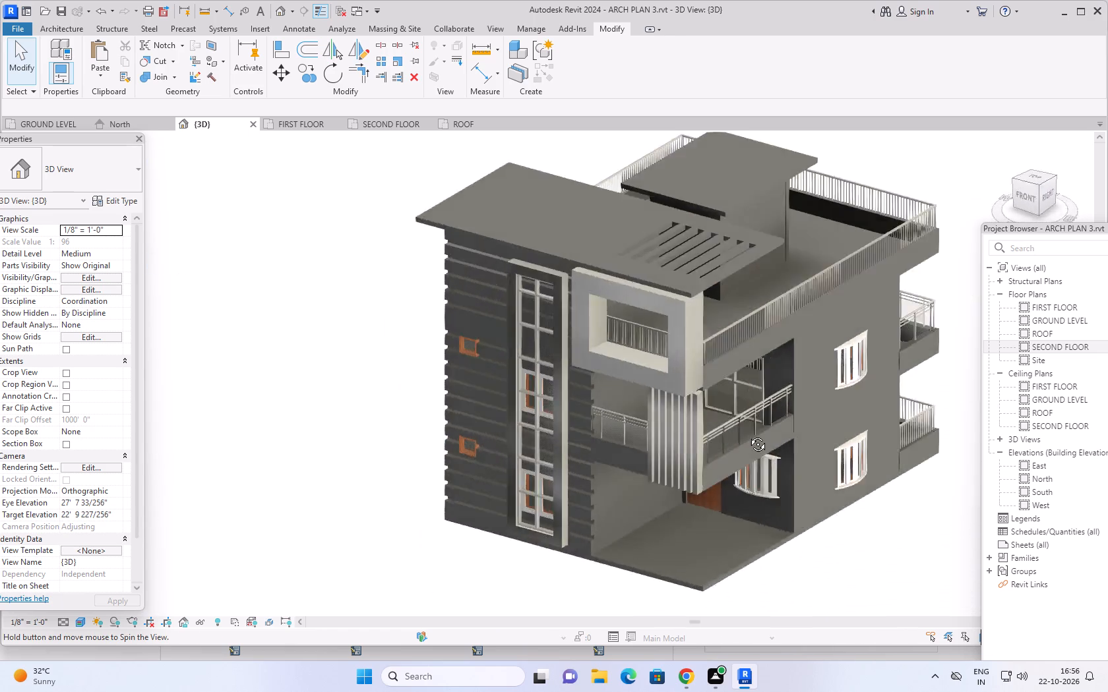
{"action": "middle_click_drag", "start_coordinate": [748, 434], "coordinate": [805, 383], "text": "shift"}
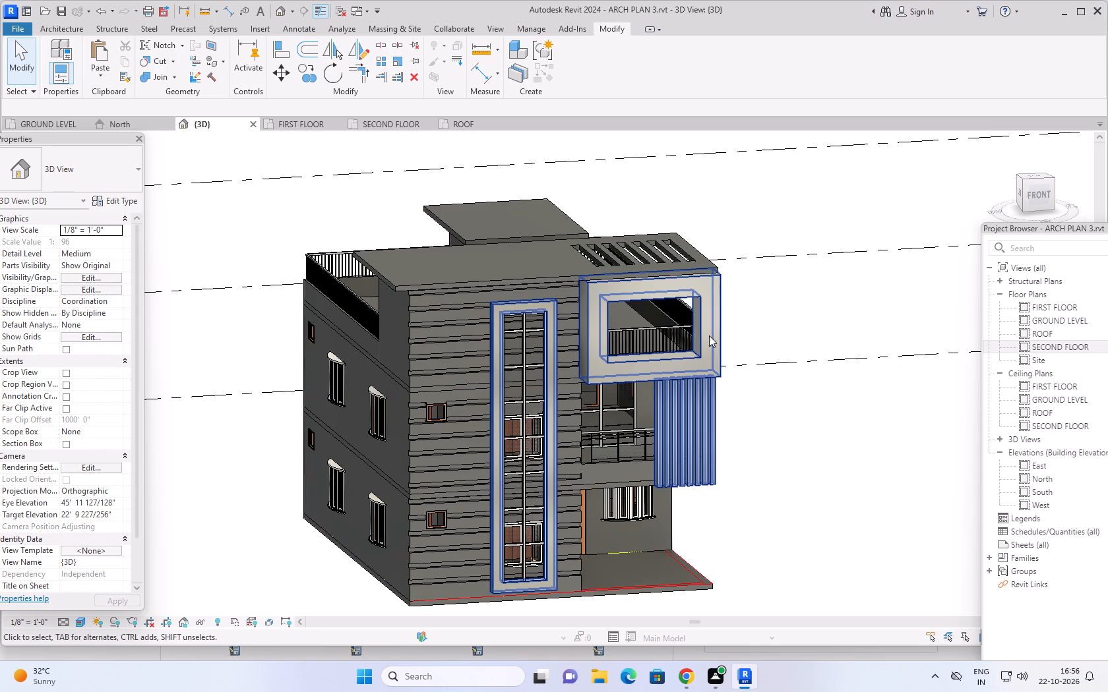
Reopen the in-place model containing the terrace frame, tower frame and balcony fins for editing.
{"action": "left_click", "coordinate": [709, 335]}
{"action": "middle_click_drag", "start_coordinate": [802, 341], "coordinate": [754, 299], "text": "shift"}
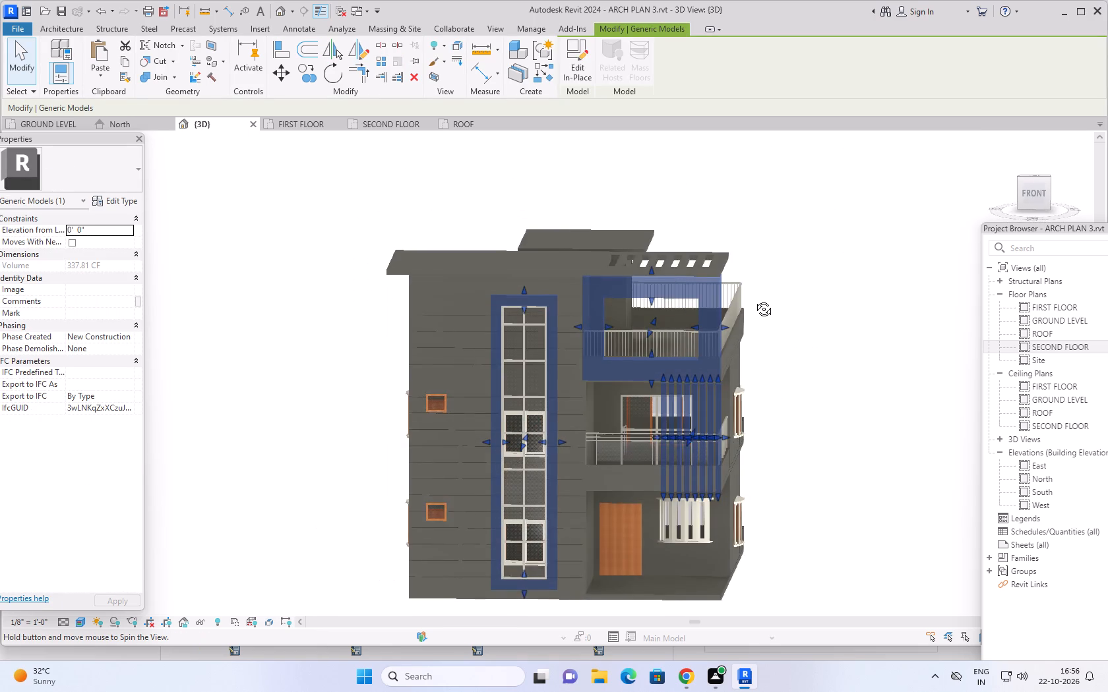
{"action": "middle_click_drag", "start_coordinate": [754, 299], "coordinate": [758, 287], "text": "shift"}
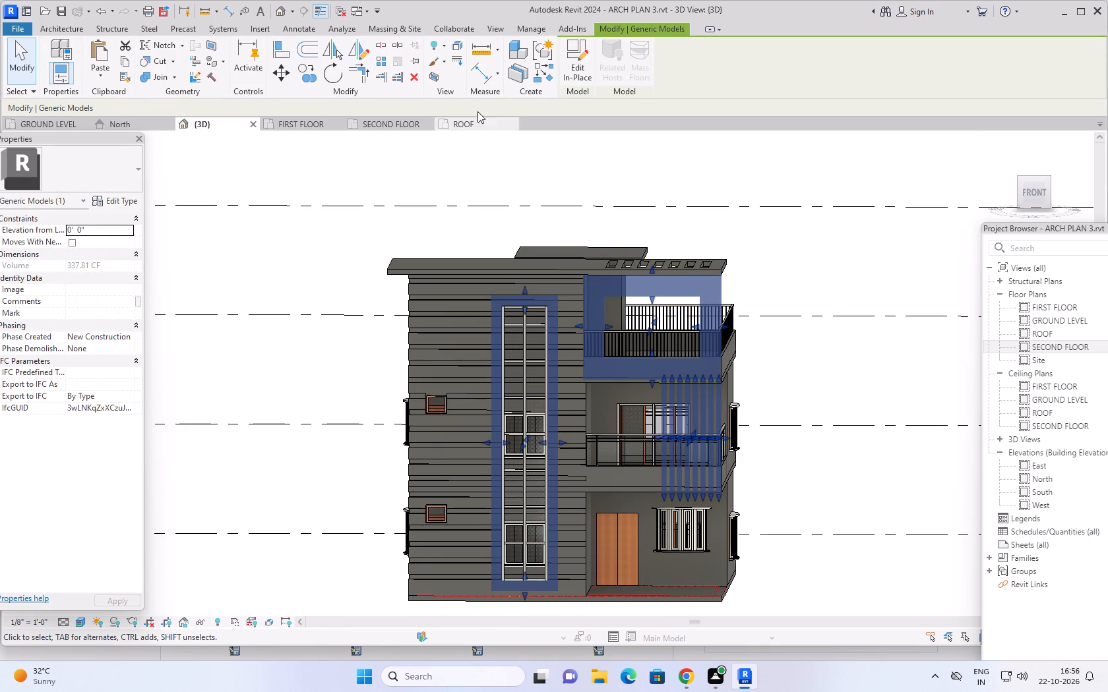
{"action": "left_click", "coordinate": [570, 55]}
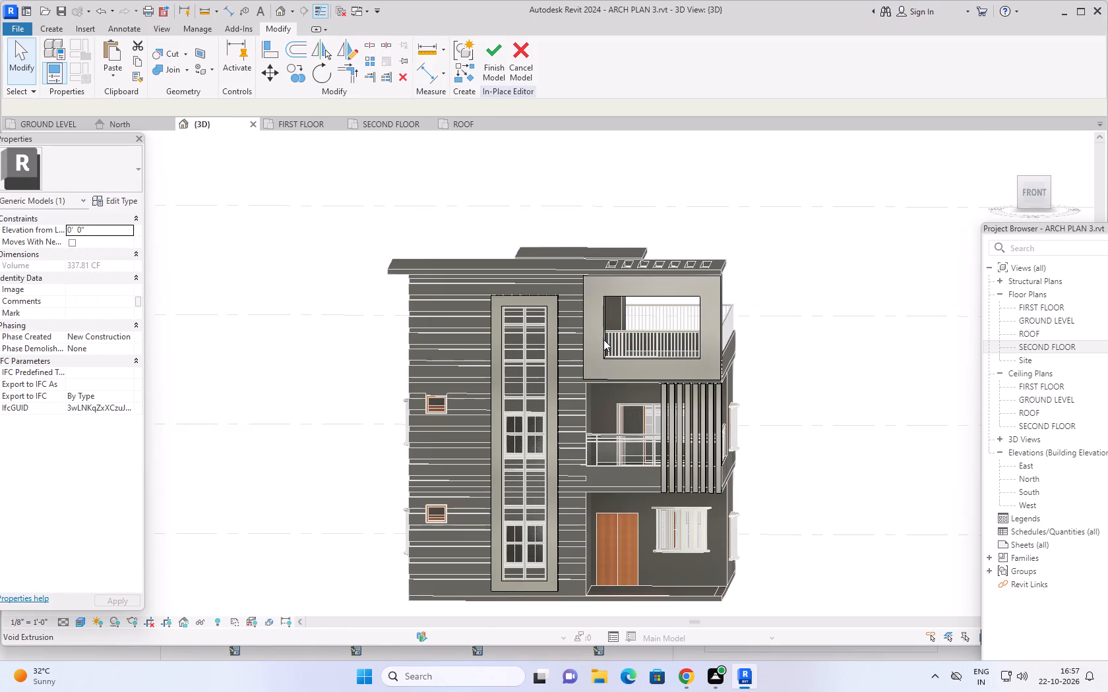
Open the sketch of the terrace frame's solid extrusion to review its outline, and close the sketch.
{"action": "scroll", "coordinate": [604, 316], "scroll_direction": "up", "scroll_amount": 3}
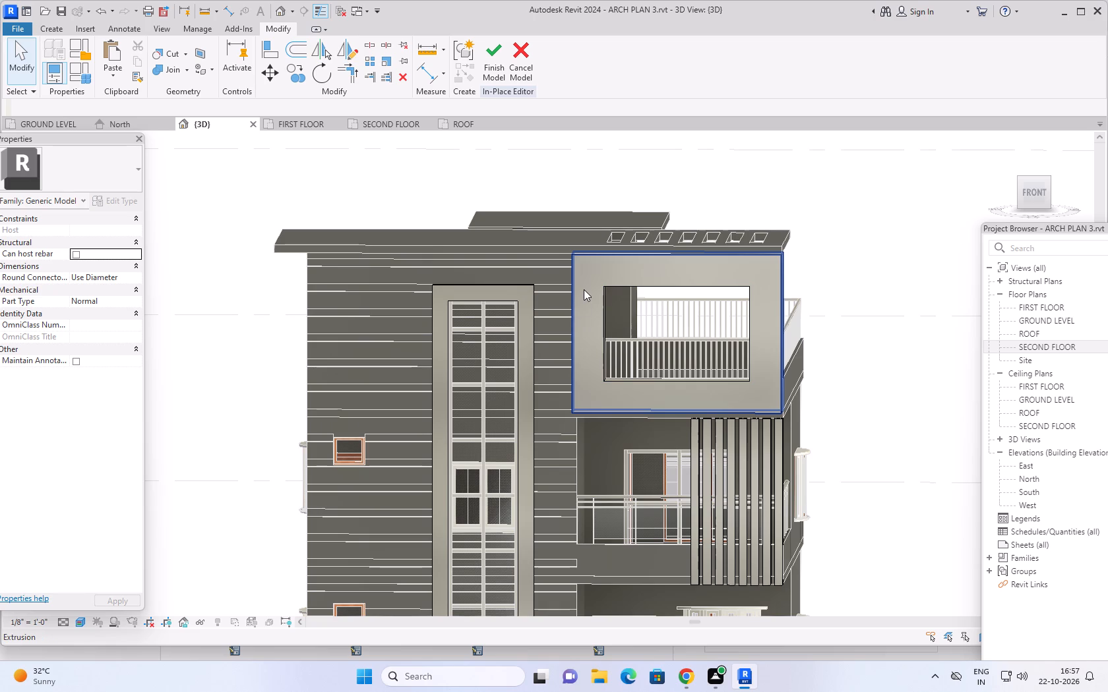
{"action": "left_click", "coordinate": [584, 289]}
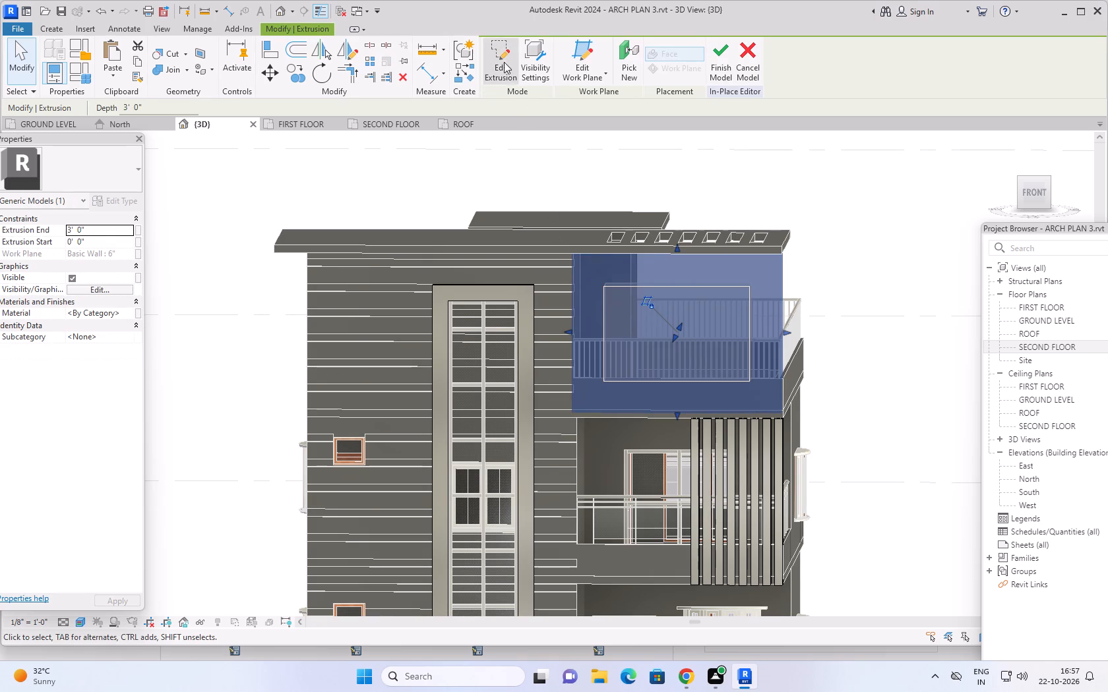
{"action": "left_click", "coordinate": [503, 60]}
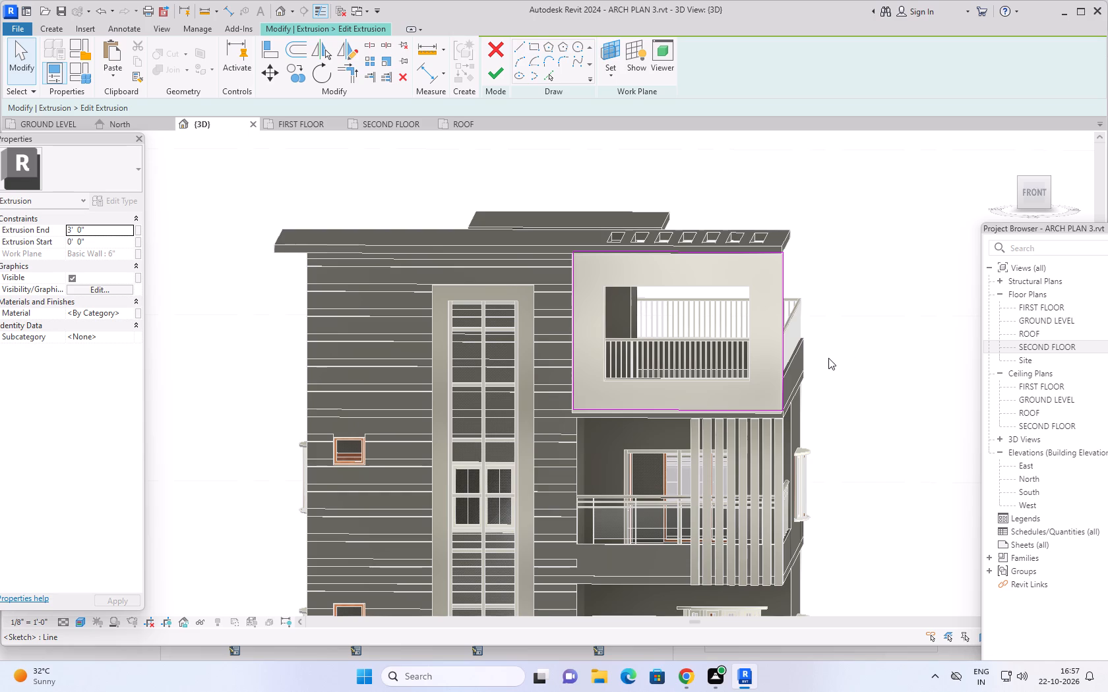
{"action": "scroll", "coordinate": [844, 368], "scroll_direction": "down", "scroll_amount": 1}
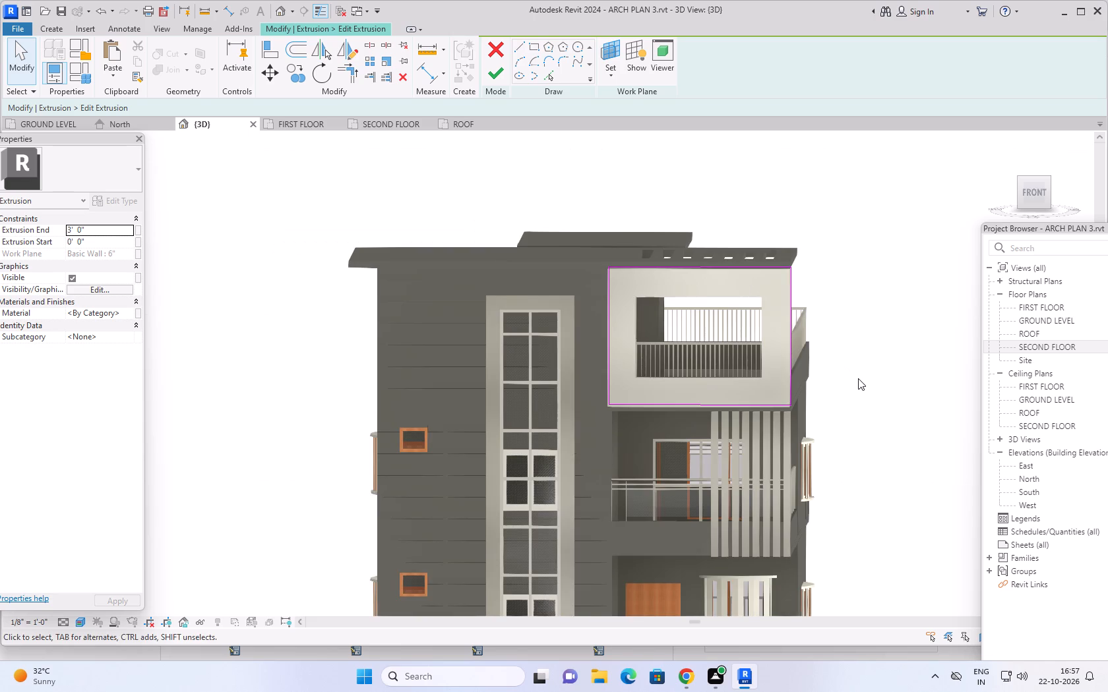
{"action": "middle_click_drag", "start_coordinate": [859, 378], "coordinate": [839, 376]}
{"action": "left_click", "coordinate": [499, 74]}
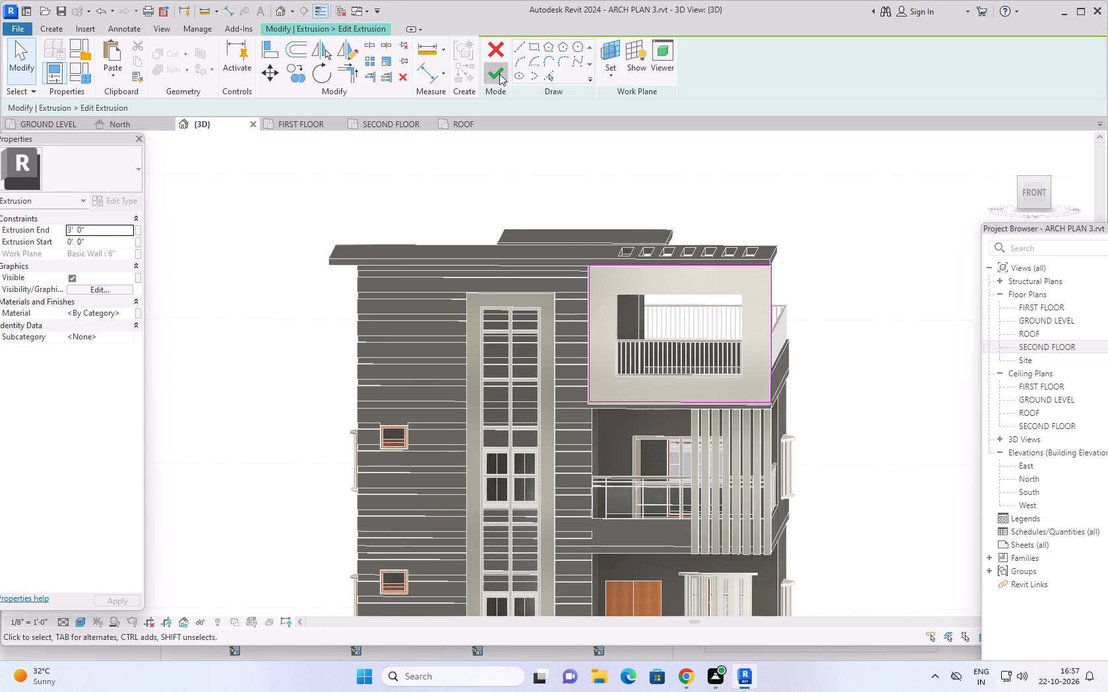
{"action": "left_click", "coordinate": [858, 337]}
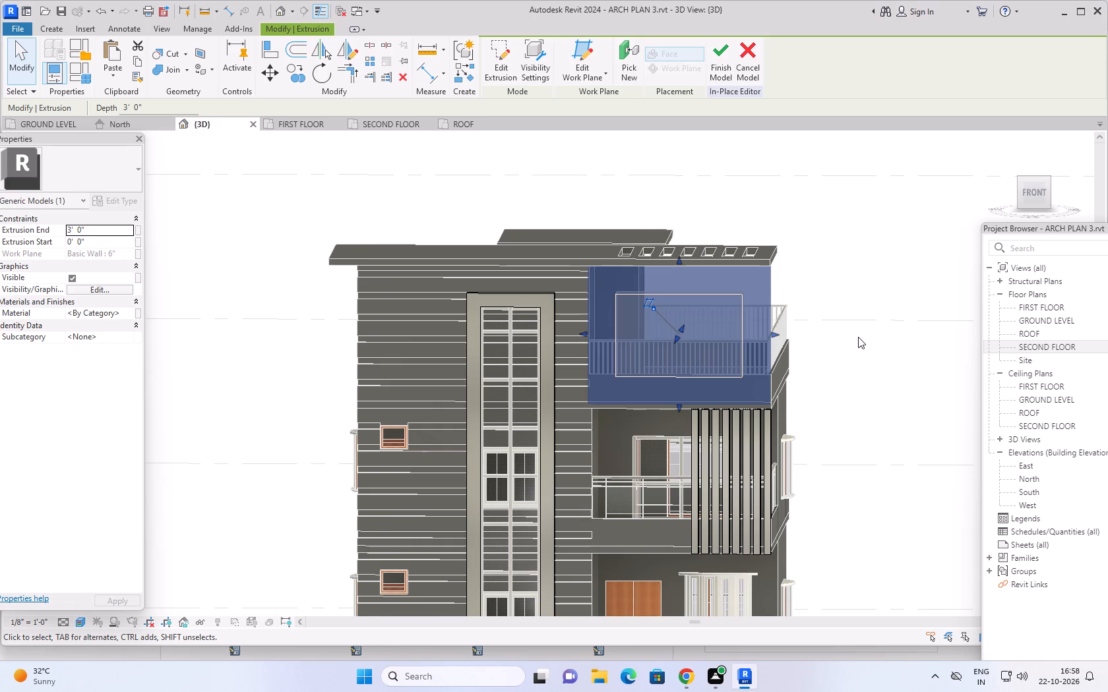
Open the sketch of the terrace frame's solid extrusion for editing.
{"action": "middle_click_drag", "start_coordinate": [876, 325], "coordinate": [708, 388]}
{"action": "middle_click_drag", "start_coordinate": [701, 412], "coordinate": [811, 421]}
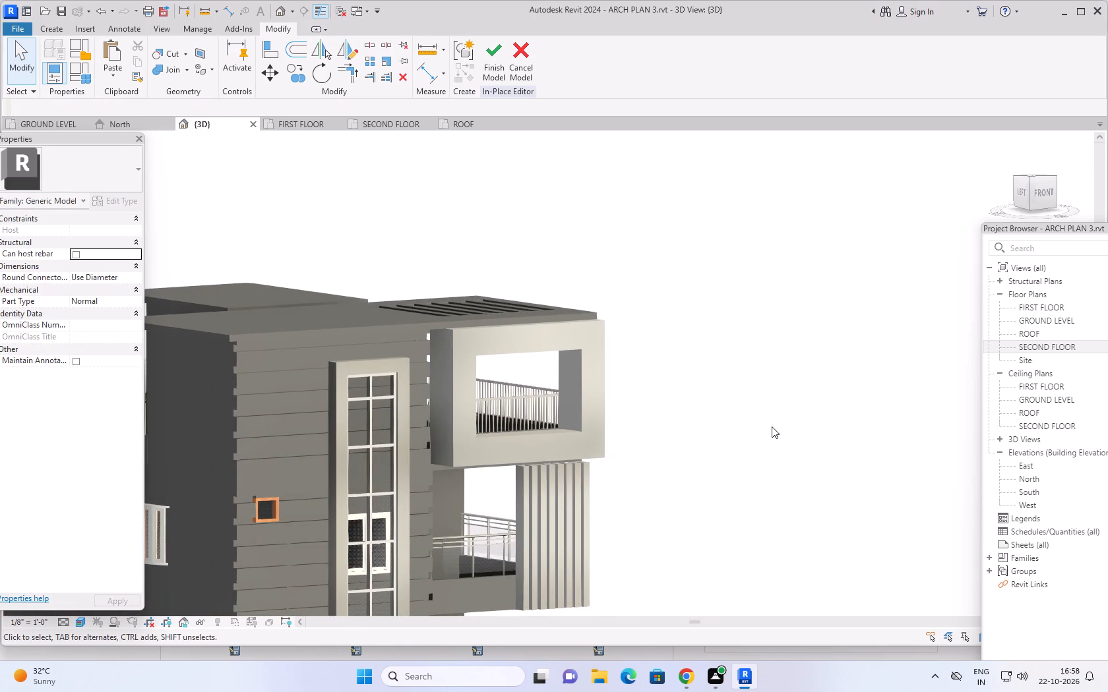
{"action": "middle_click_drag", "start_coordinate": [732, 426], "coordinate": [698, 453], "text": "shift"}
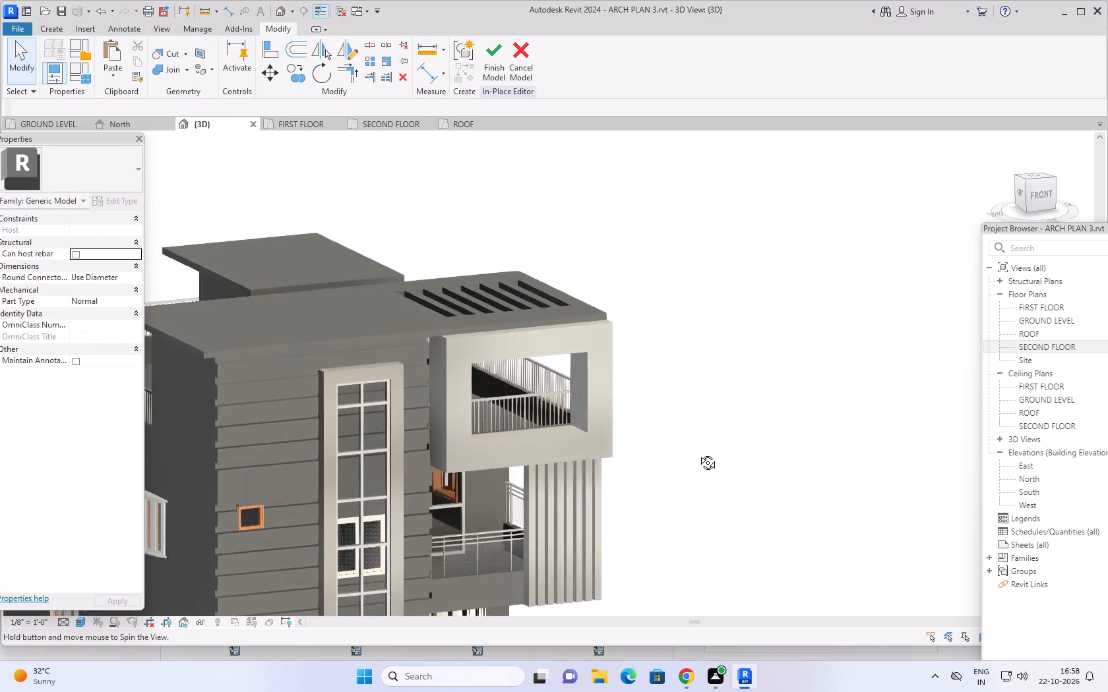
{"action": "middle_click_drag", "start_coordinate": [698, 453], "coordinate": [680, 418], "text": "shift"}
{"action": "scroll", "coordinate": [681, 421], "scroll_direction": "down", "scroll_amount": 2}
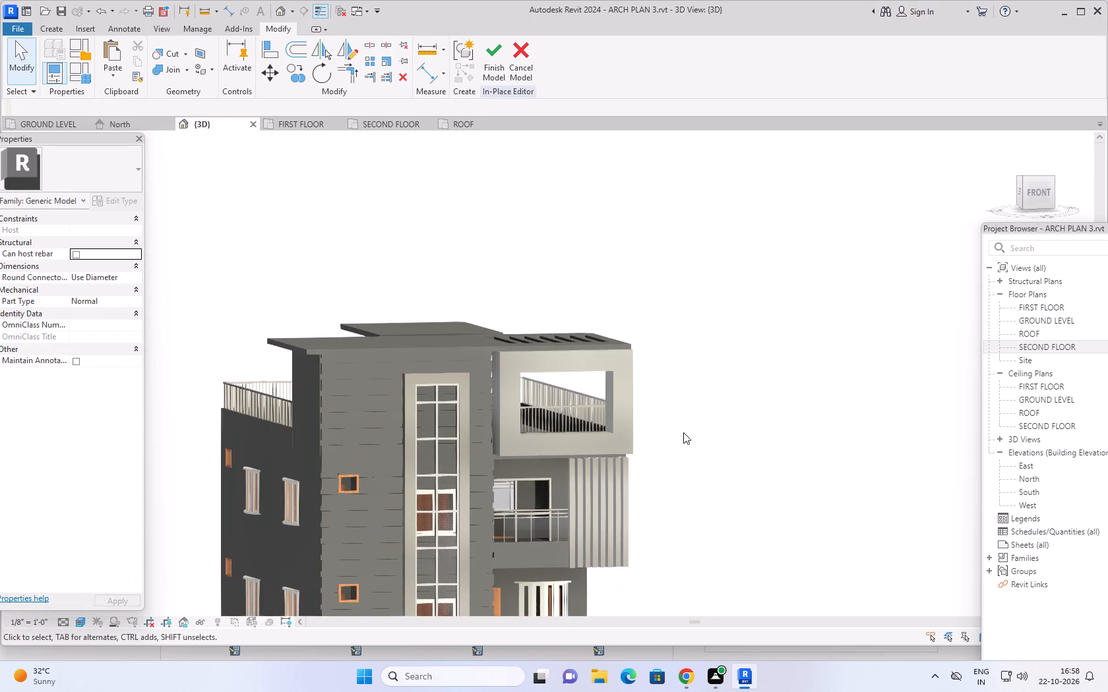
{"action": "middle_click_drag", "start_coordinate": [683, 432], "coordinate": [704, 404]}
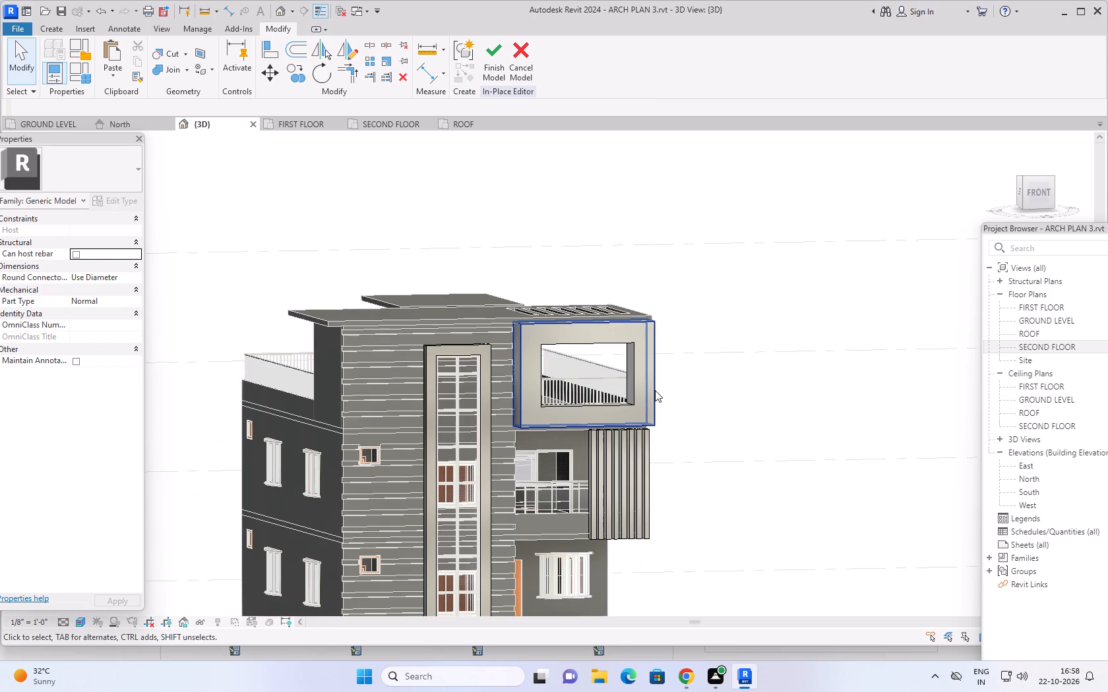
{"action": "left_click", "coordinate": [654, 389]}
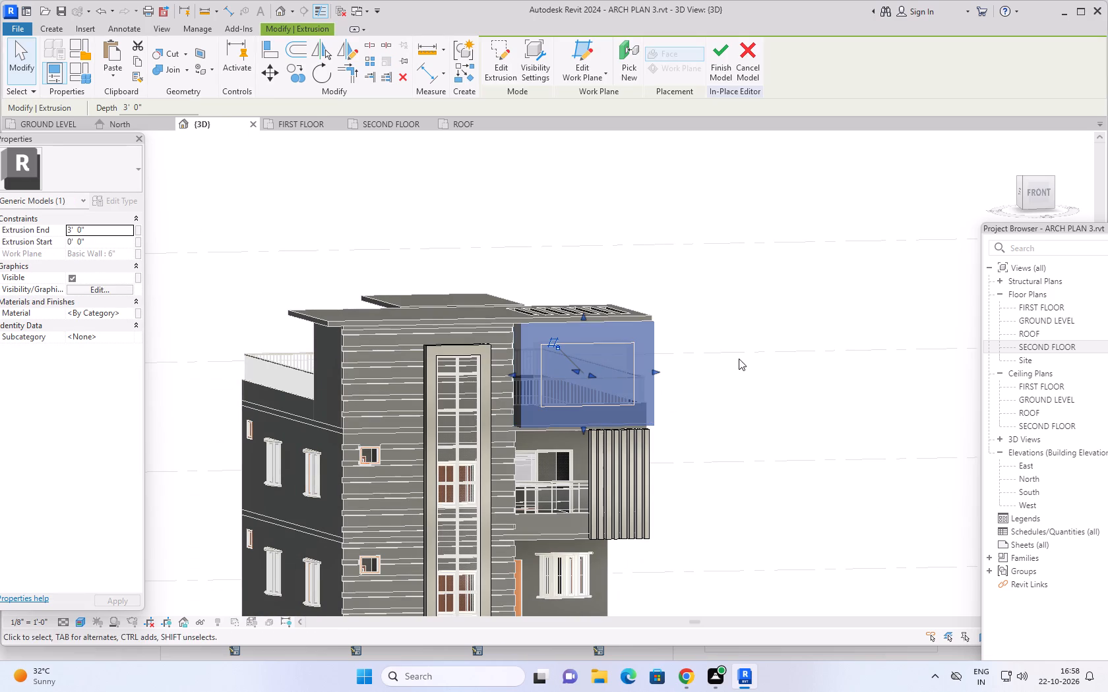
{"action": "middle_click_drag", "start_coordinate": [739, 359], "coordinate": [689, 370]}
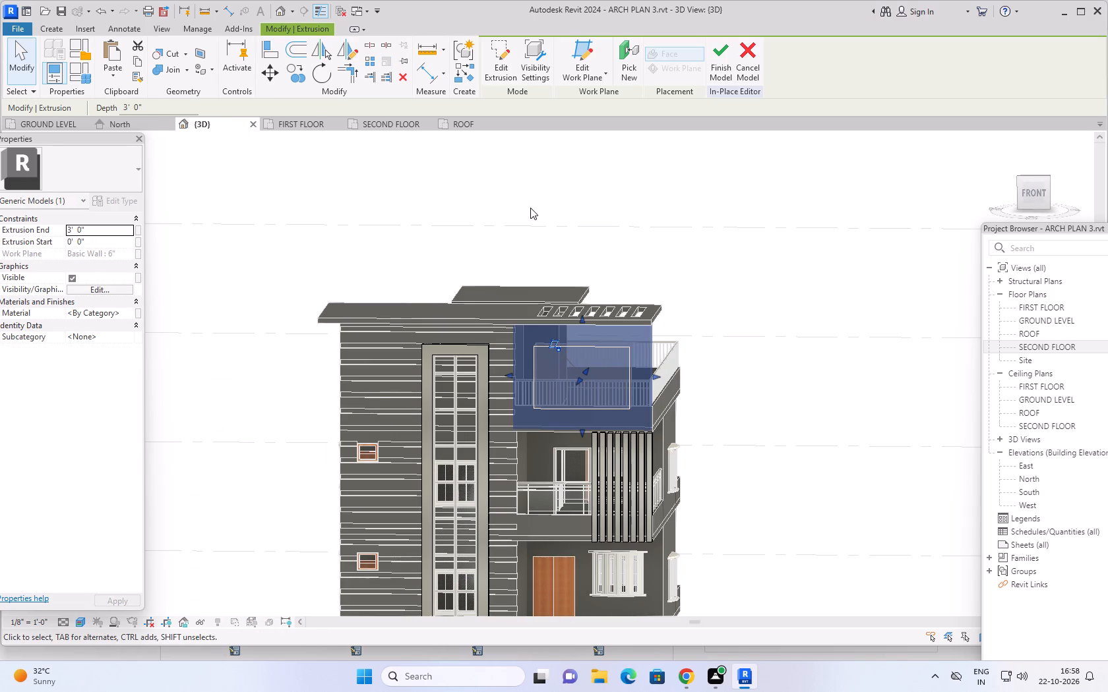
{"action": "scroll", "coordinate": [497, 372], "scroll_direction": "up", "scroll_amount": 3}
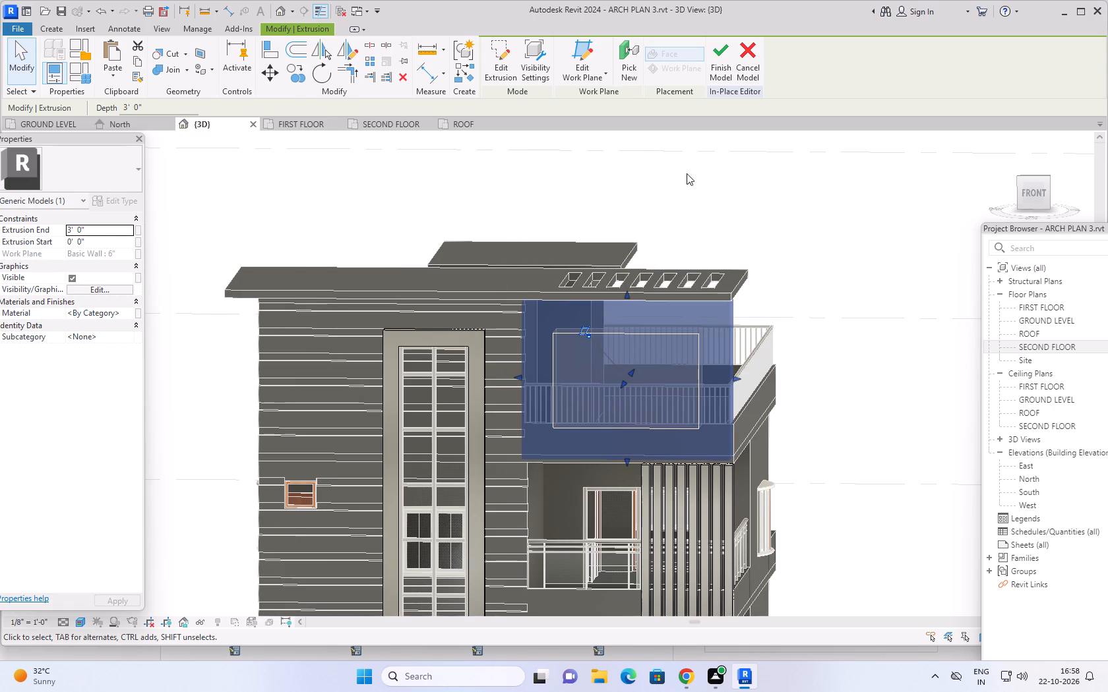
{"action": "middle_click_drag", "start_coordinate": [702, 179], "coordinate": [665, 197]}
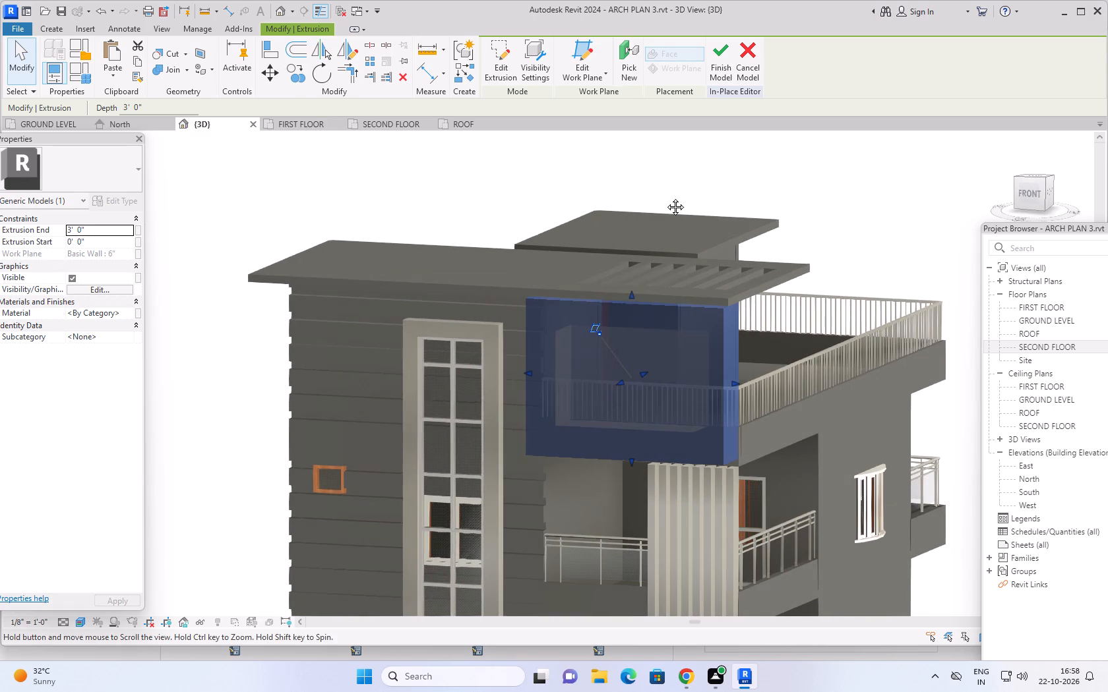
{"action": "middle_click_drag", "start_coordinate": [665, 197], "coordinate": [692, 191]}
{"action": "left_click", "coordinate": [495, 56]}
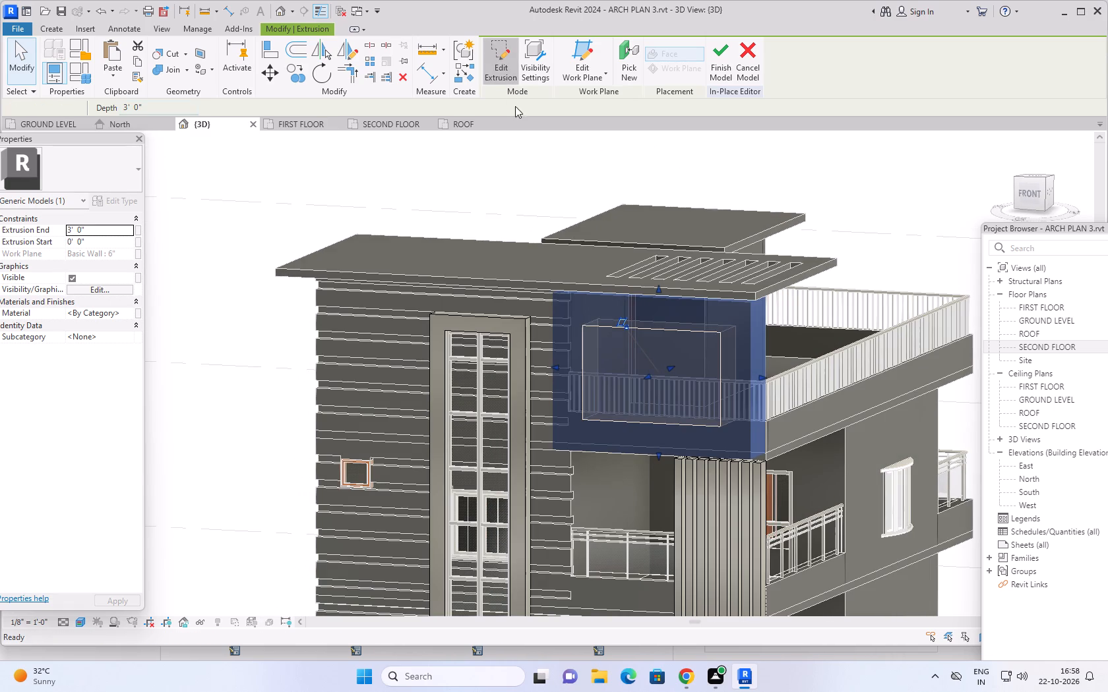
Align the tower-side vertical edge of the terrace frame's sketch with the adjacent outer edge of the tower frame.
{"action": "middle_click_drag", "start_coordinate": [521, 219], "coordinate": [528, 221], "text": "shift"}
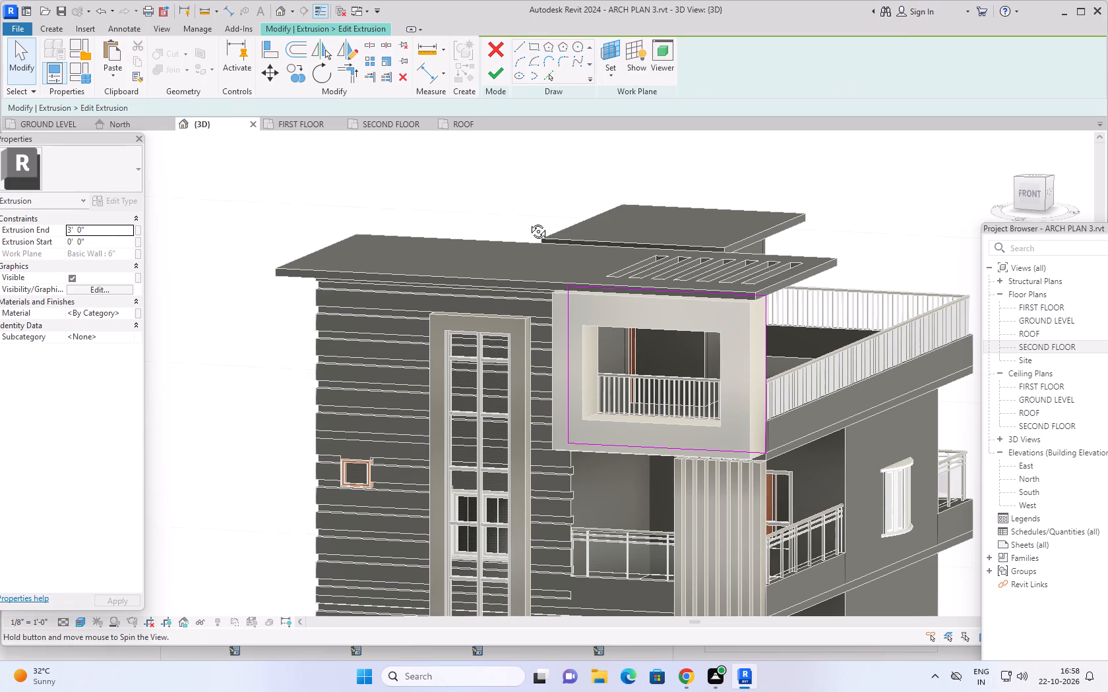
{"action": "middle_click_drag", "start_coordinate": [528, 221], "coordinate": [577, 183], "text": "shift"}
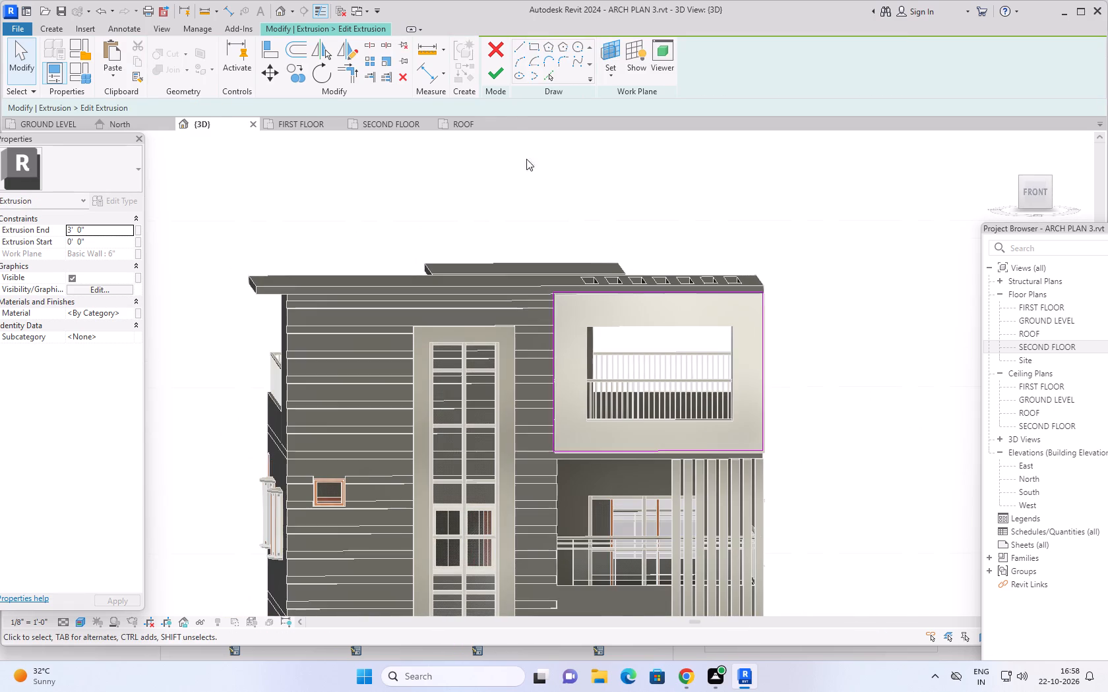
{"action": "left_click", "coordinate": [274, 53]}
{"action": "scroll", "coordinate": [534, 423], "scroll_direction": "up", "scroll_amount": 1}
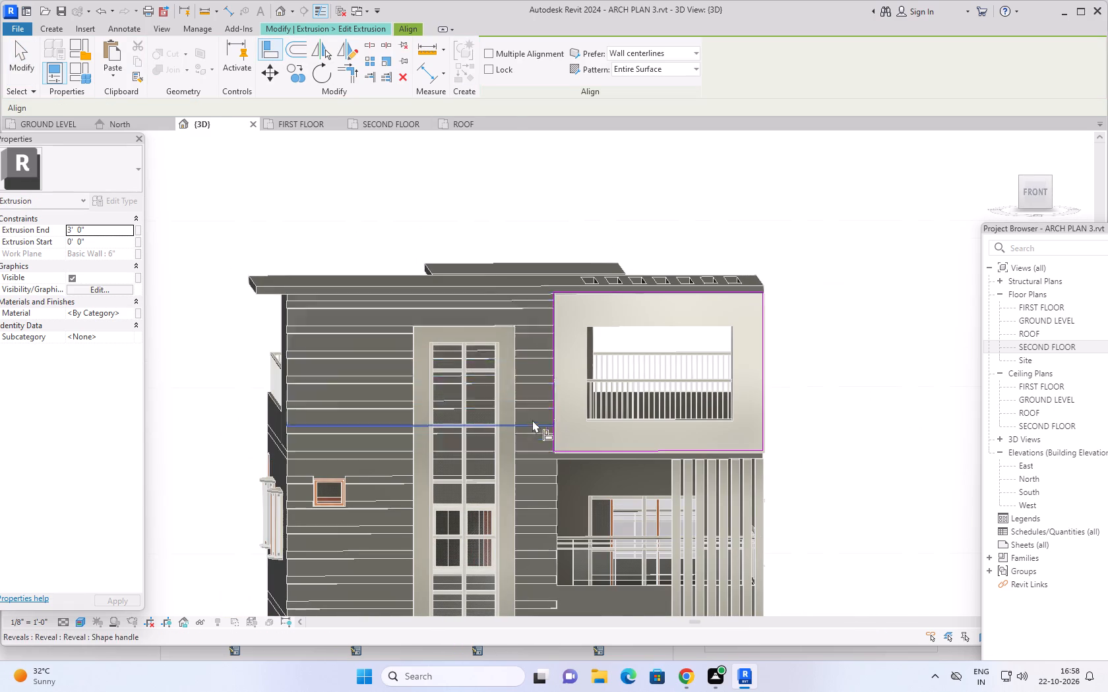
{"action": "scroll", "coordinate": [532, 420], "scroll_direction": "up", "scroll_amount": 5}
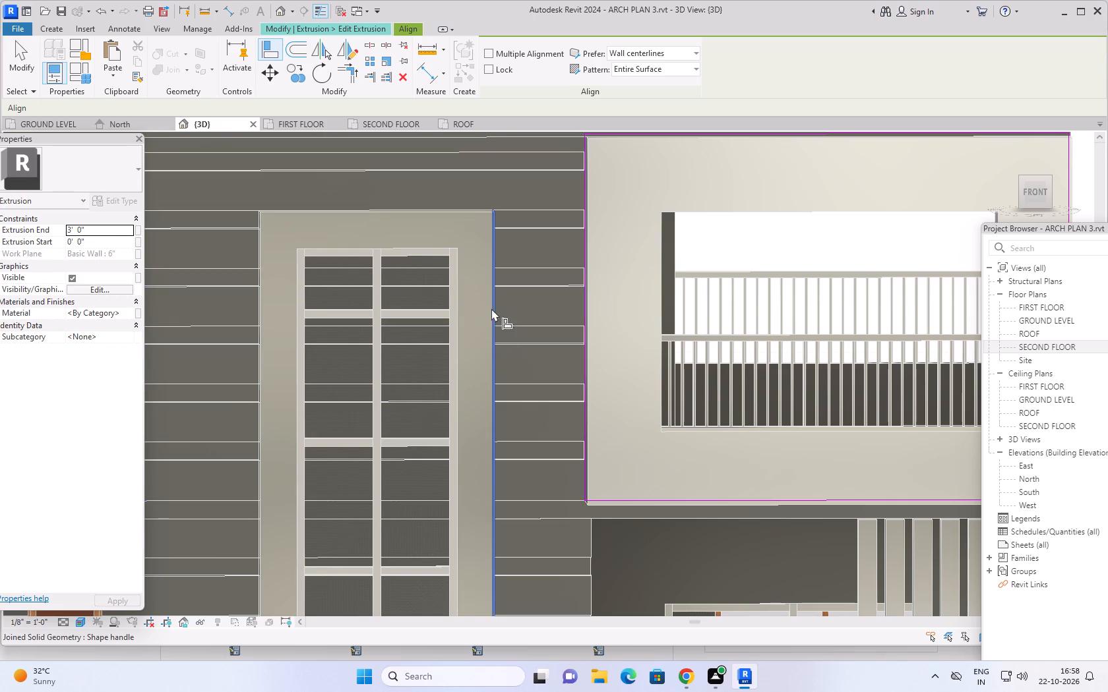
{"action": "left_click", "coordinate": [491, 278]}
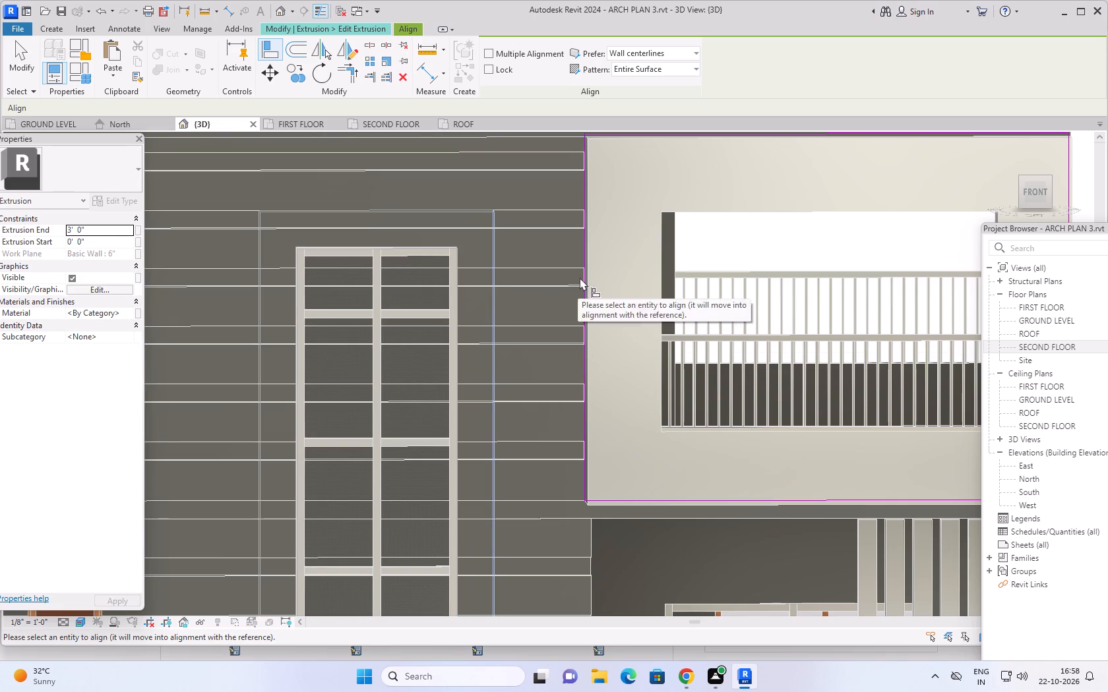
{"action": "left_click", "coordinate": [580, 277]}
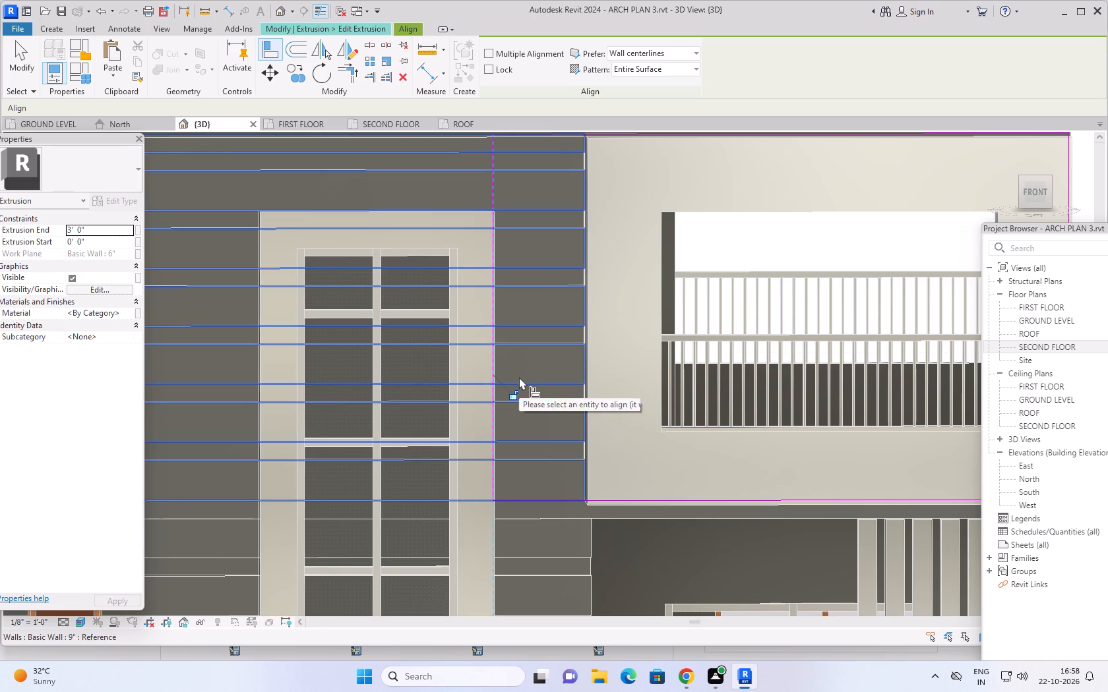
{"action": "scroll", "coordinate": [518, 382], "scroll_direction": "down", "scroll_amount": 4}
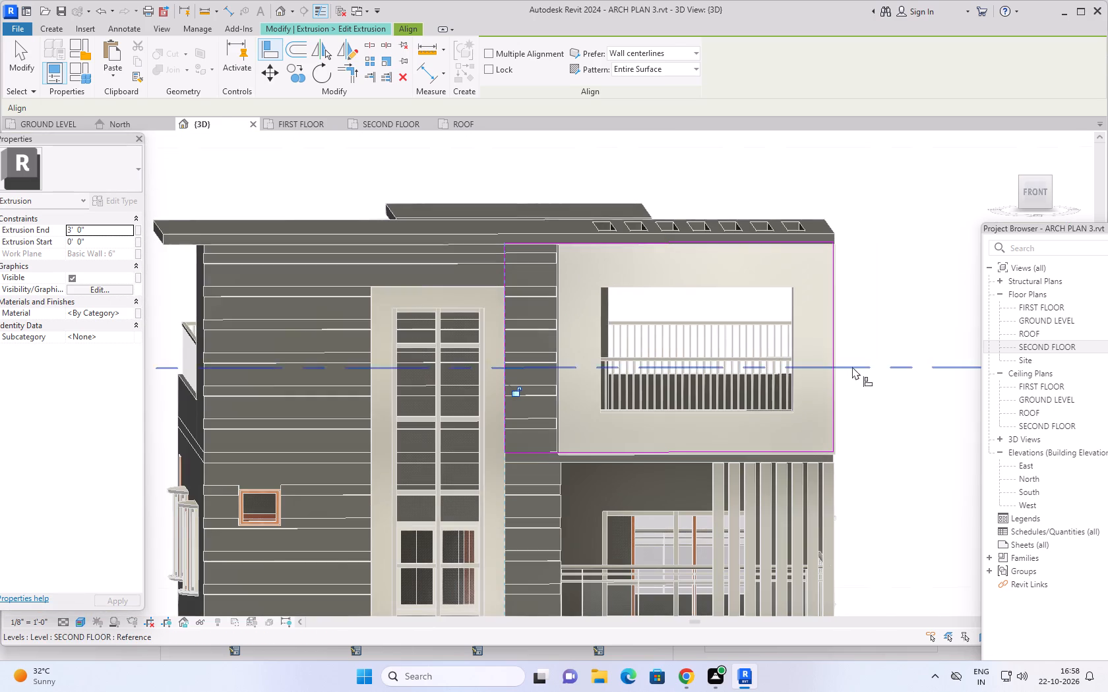
{"action": "middle_click_drag", "start_coordinate": [869, 351], "coordinate": [809, 362]}
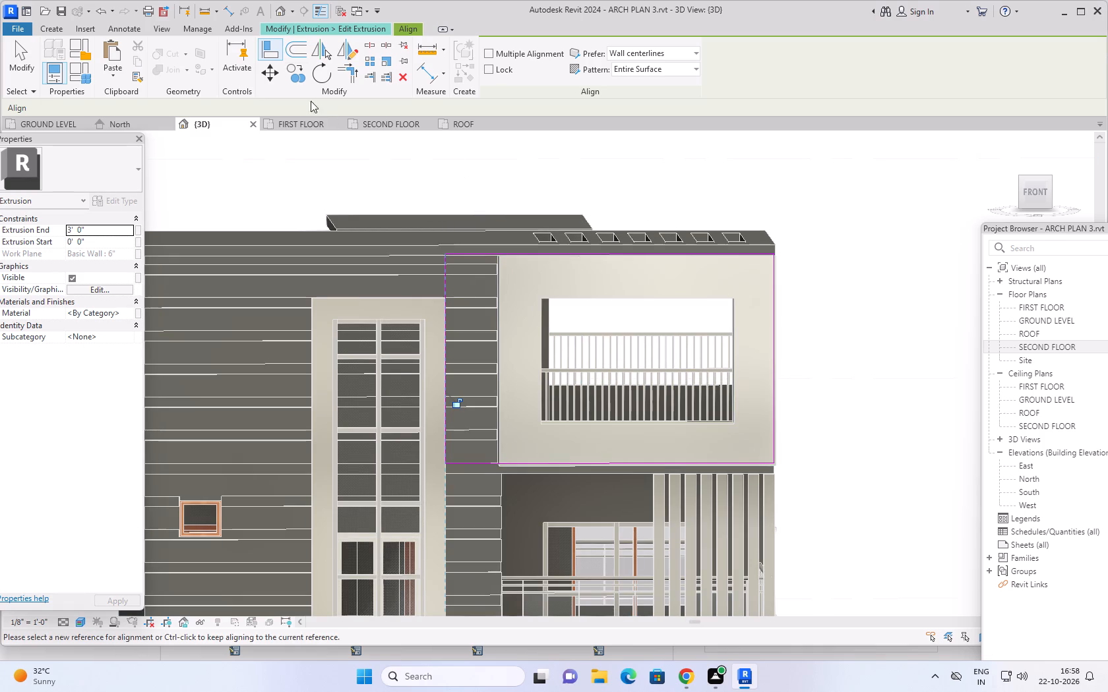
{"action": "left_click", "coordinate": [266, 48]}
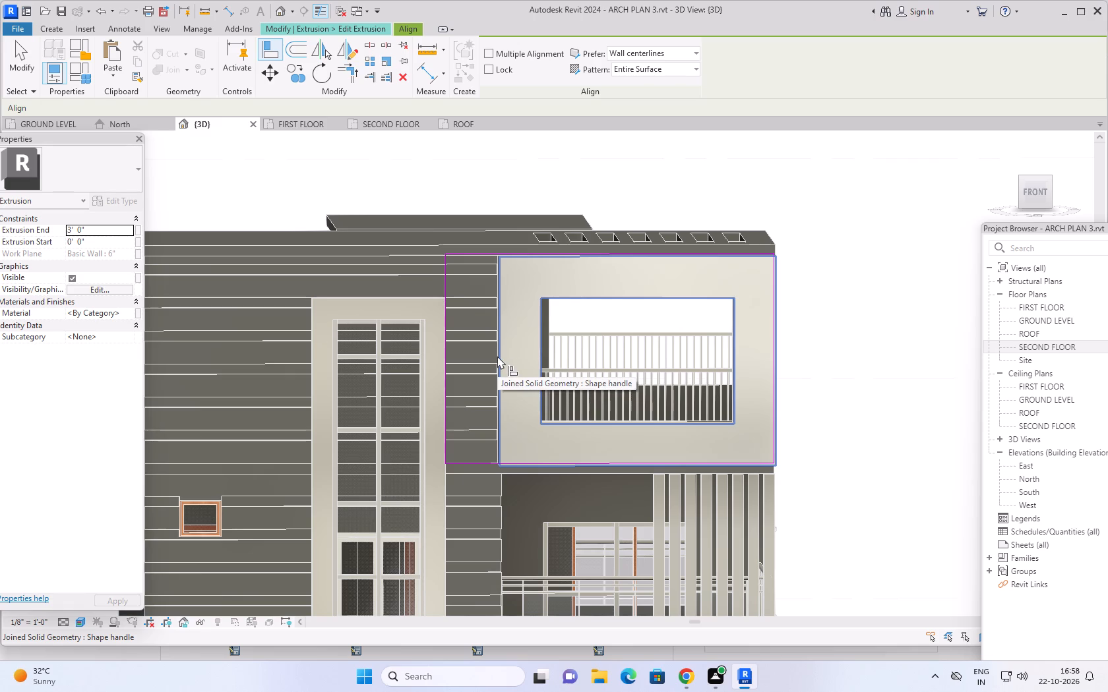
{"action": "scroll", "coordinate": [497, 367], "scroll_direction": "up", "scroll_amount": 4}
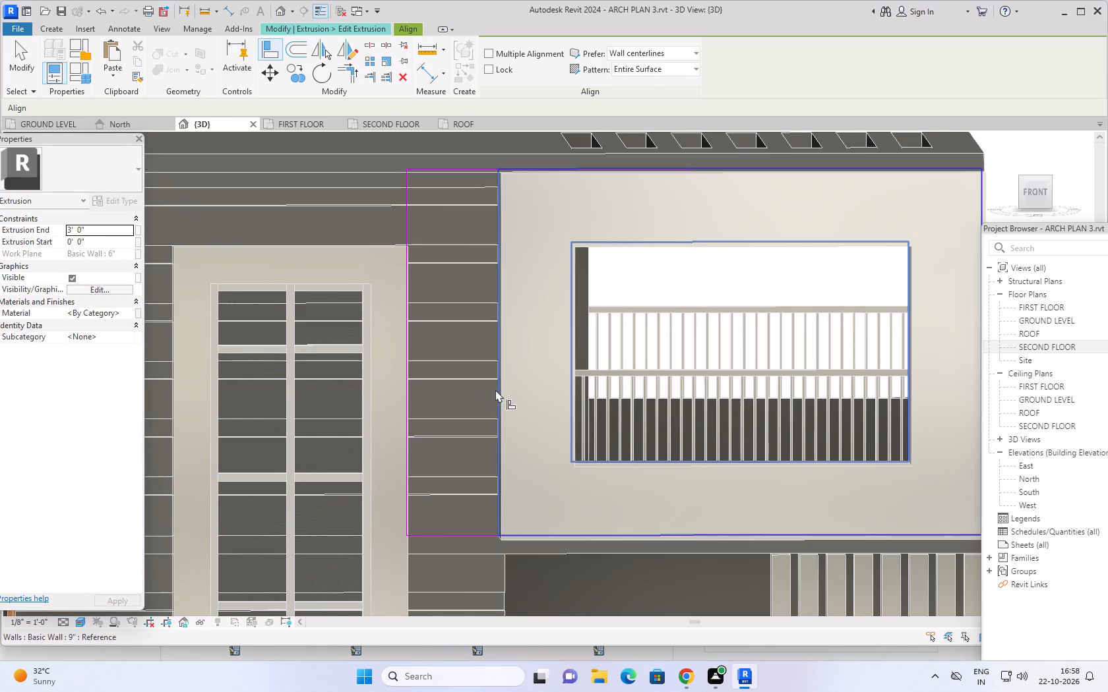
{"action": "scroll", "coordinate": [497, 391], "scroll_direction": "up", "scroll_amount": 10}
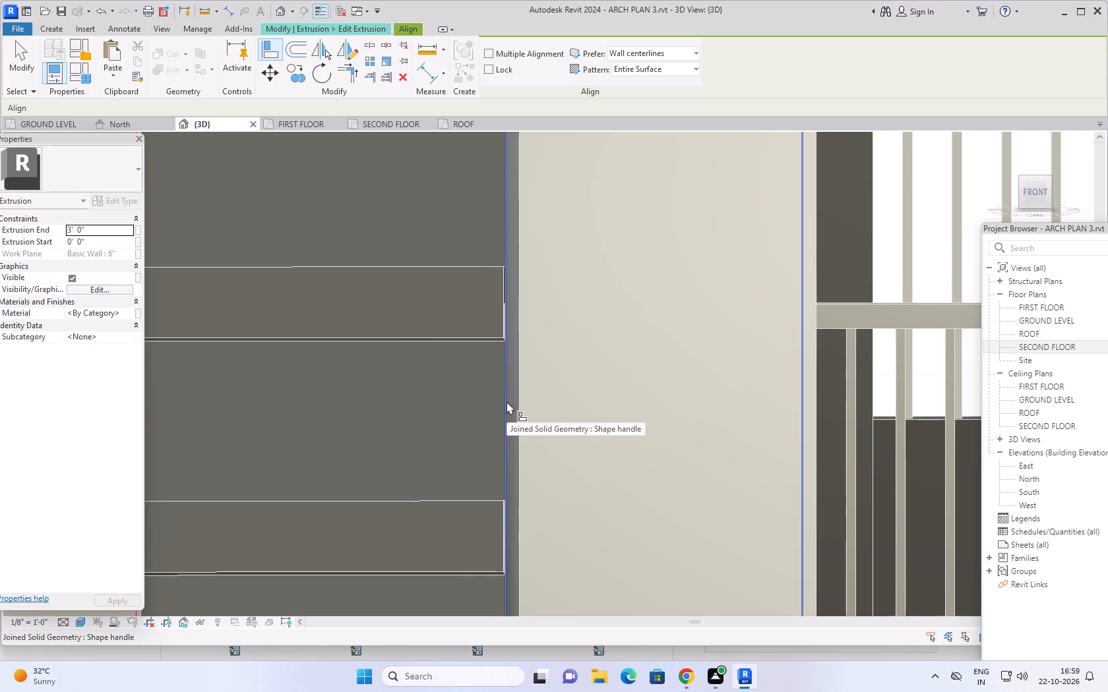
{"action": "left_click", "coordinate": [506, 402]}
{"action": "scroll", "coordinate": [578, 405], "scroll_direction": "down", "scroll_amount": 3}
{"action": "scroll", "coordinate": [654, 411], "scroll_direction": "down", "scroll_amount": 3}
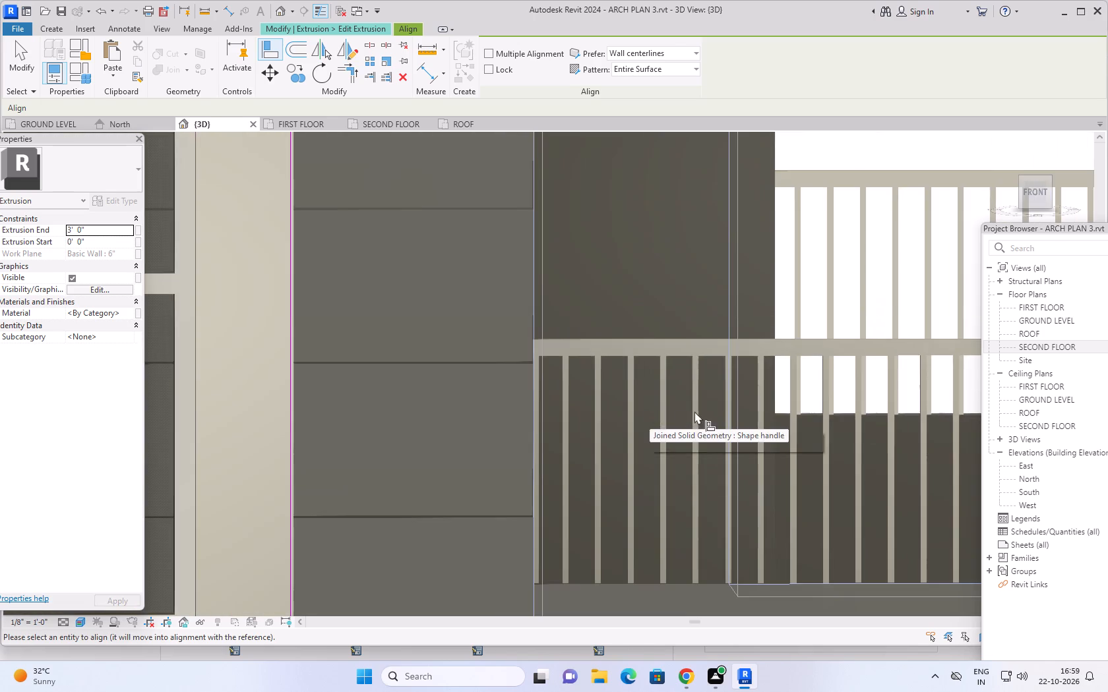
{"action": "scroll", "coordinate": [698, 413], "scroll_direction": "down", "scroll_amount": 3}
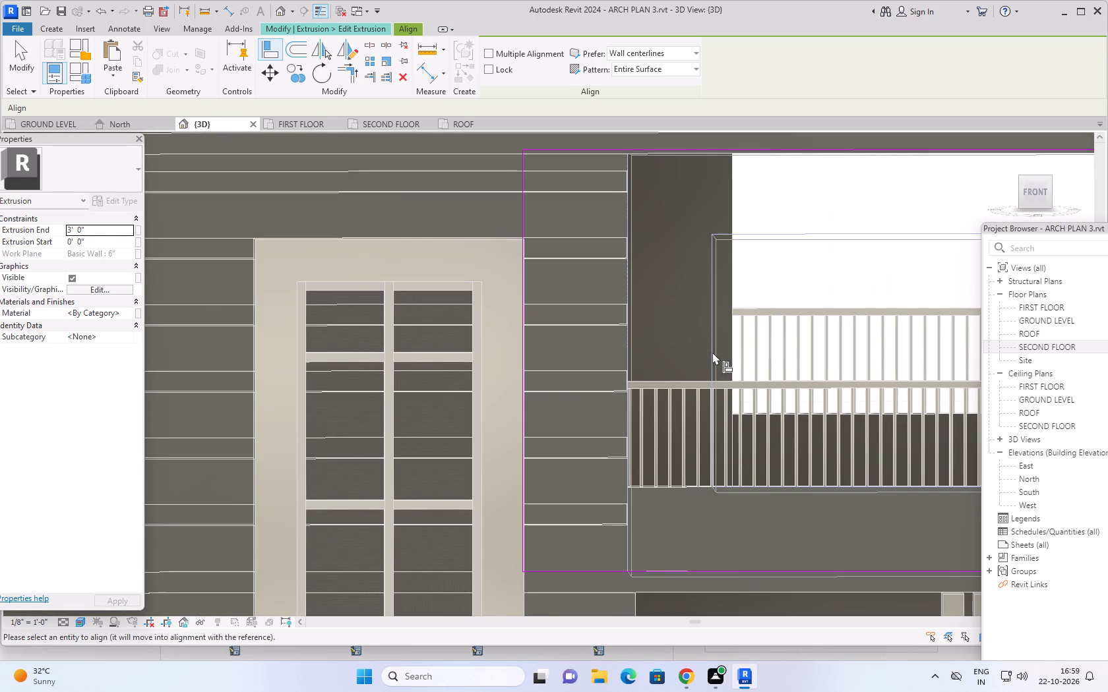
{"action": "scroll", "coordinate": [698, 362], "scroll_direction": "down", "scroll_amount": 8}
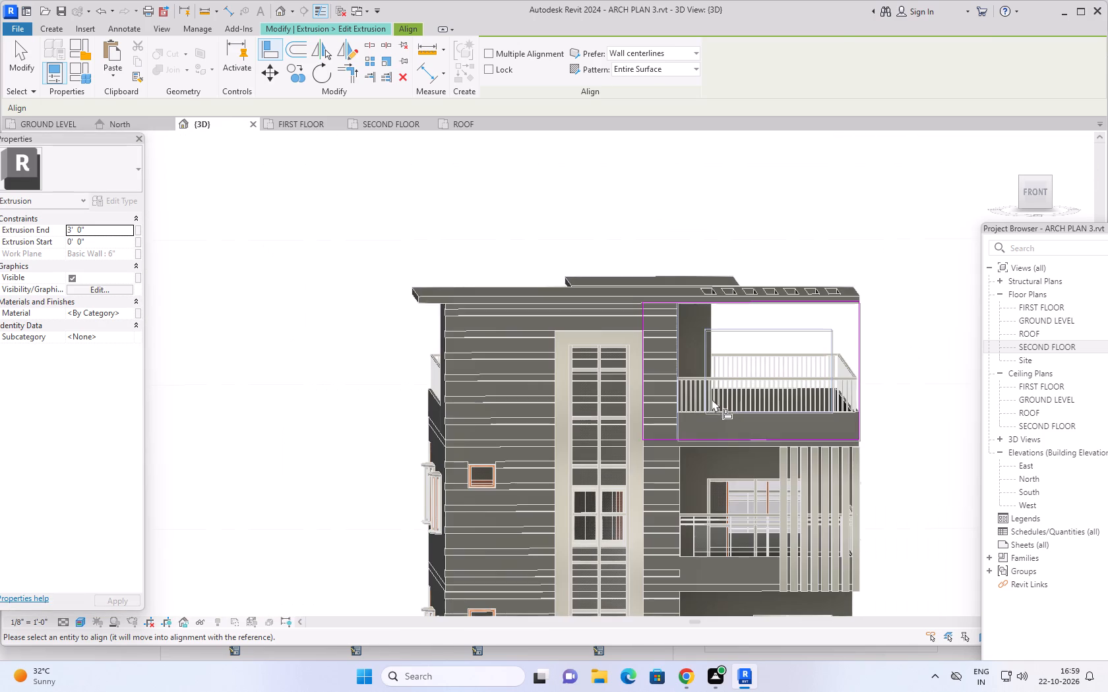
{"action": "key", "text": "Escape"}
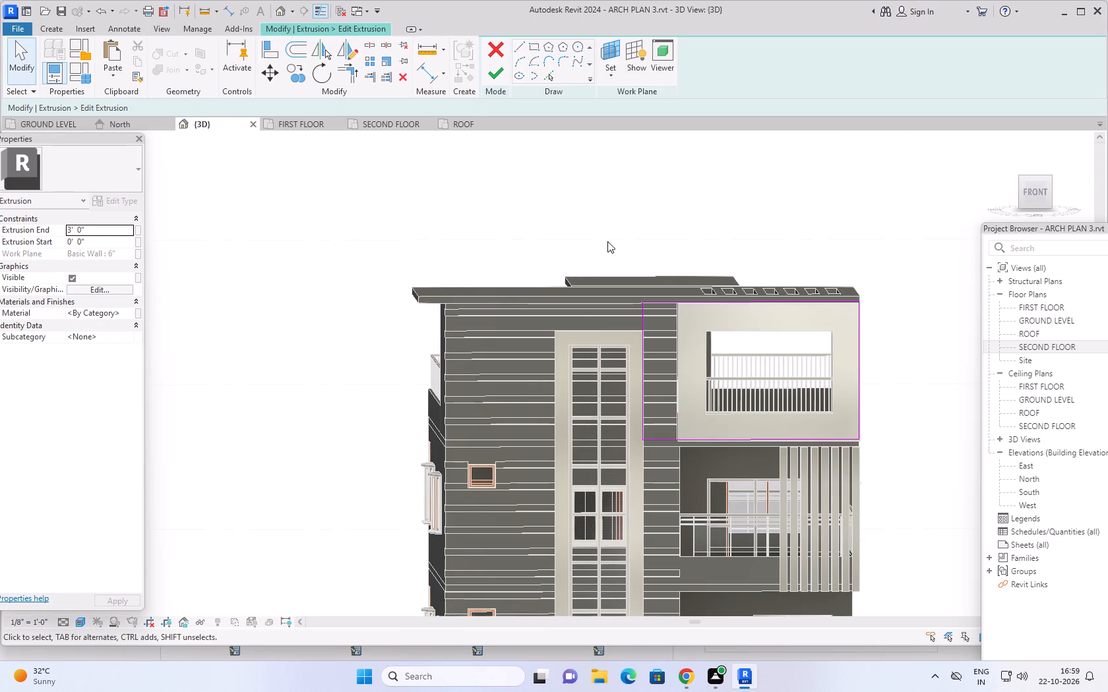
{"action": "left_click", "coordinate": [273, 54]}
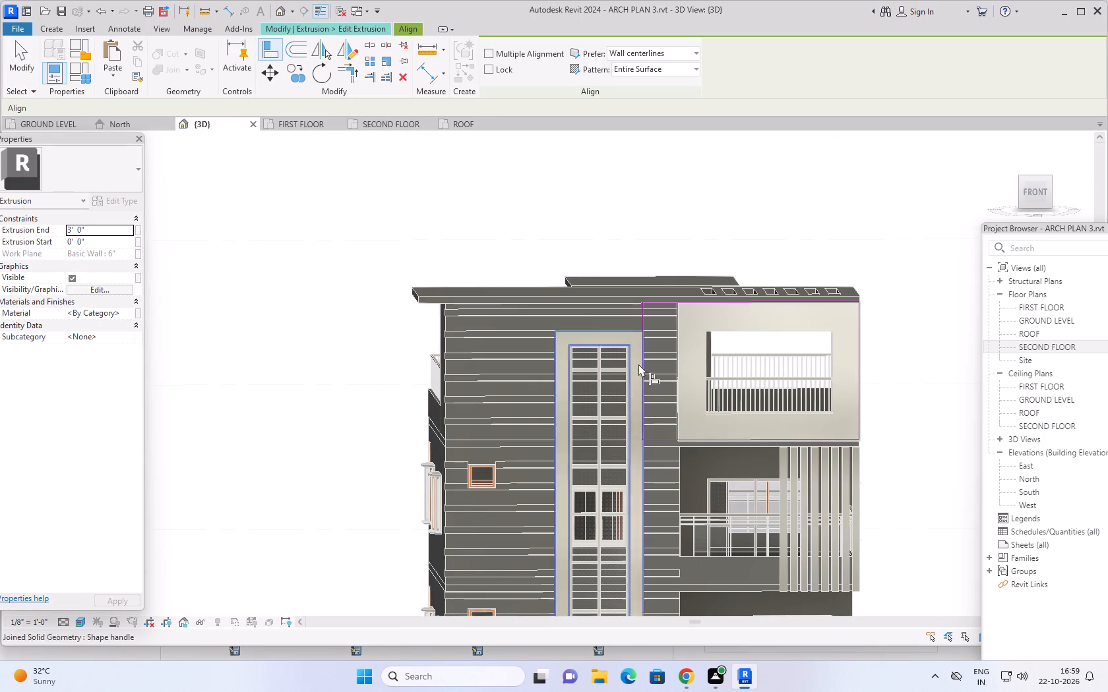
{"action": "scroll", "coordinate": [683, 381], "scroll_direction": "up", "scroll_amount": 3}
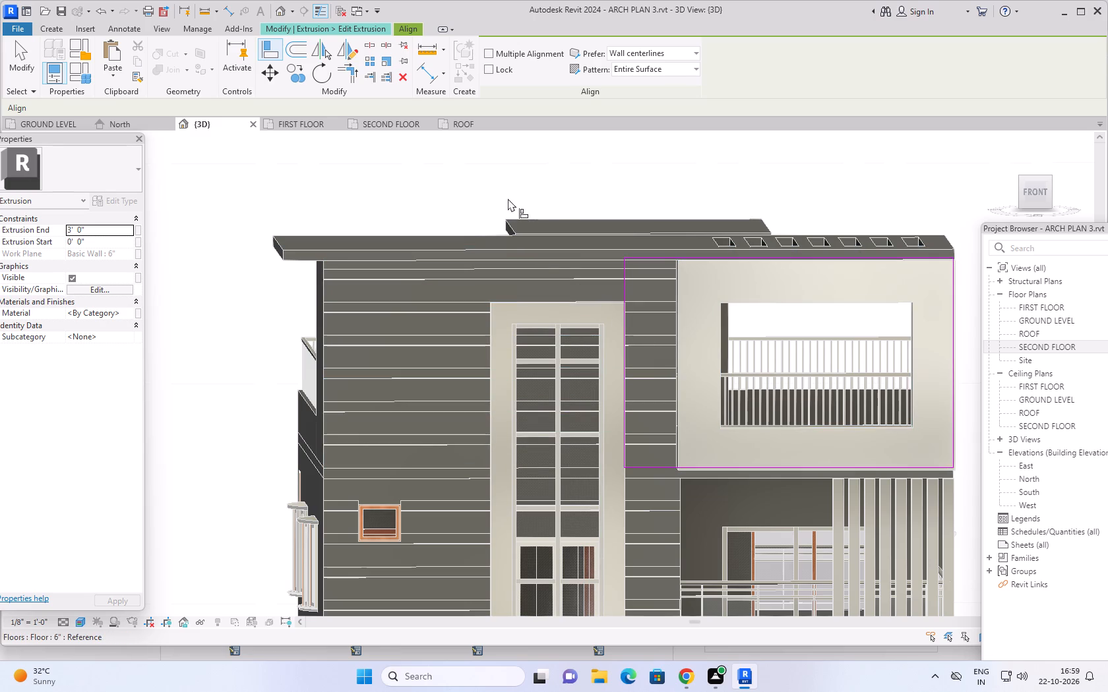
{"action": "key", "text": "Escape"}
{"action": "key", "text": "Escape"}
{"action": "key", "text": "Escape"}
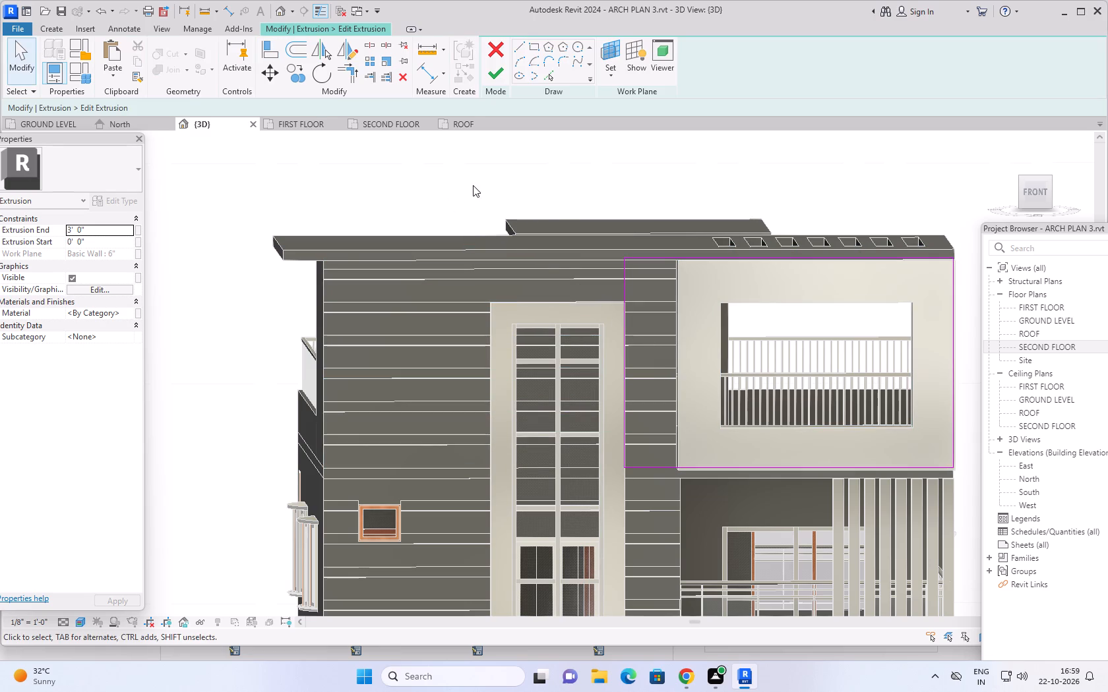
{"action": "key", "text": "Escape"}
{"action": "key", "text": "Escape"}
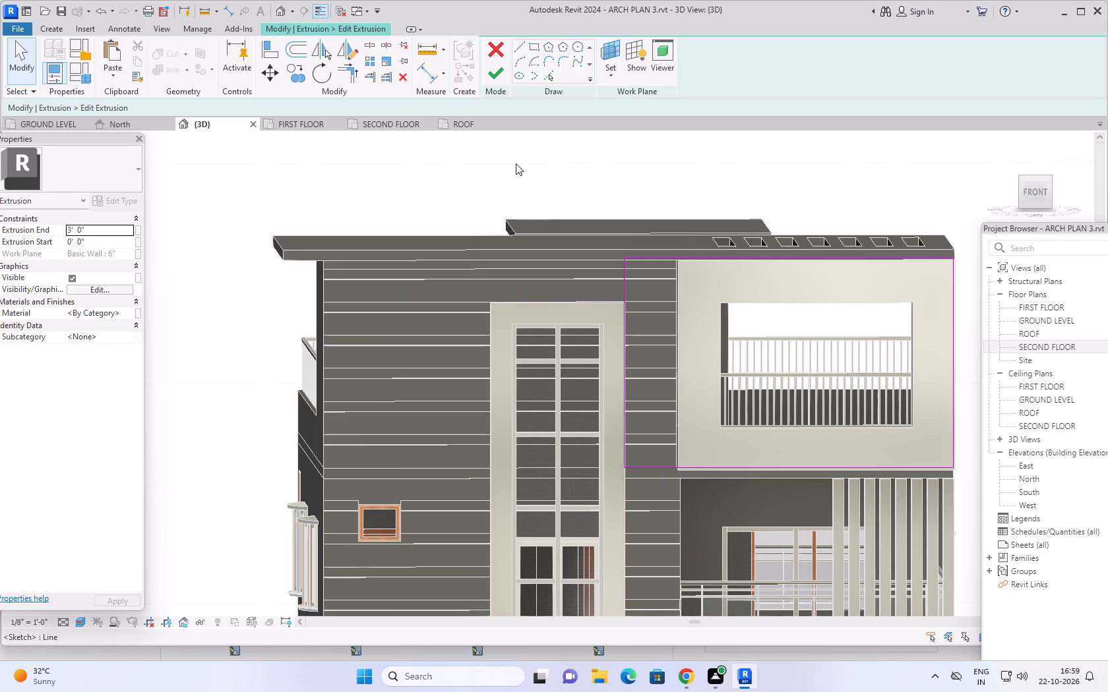
Finish editing the terrace frame's extrusion sketch and deselect the solid.
{"action": "left_click", "coordinate": [489, 74]}
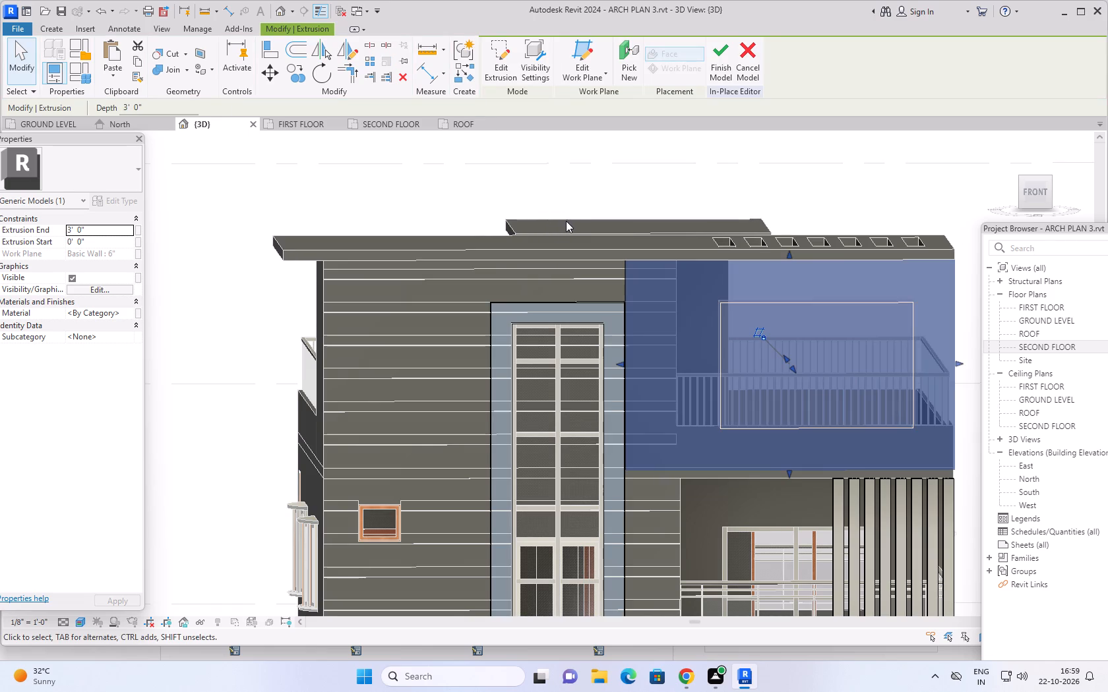
{"action": "key", "text": "Escape"}
Examine the terrace frame from the front and above, and check the void extrusion that forms its opening.
{"action": "scroll", "coordinate": [620, 194], "scroll_direction": "down", "scroll_amount": 5}
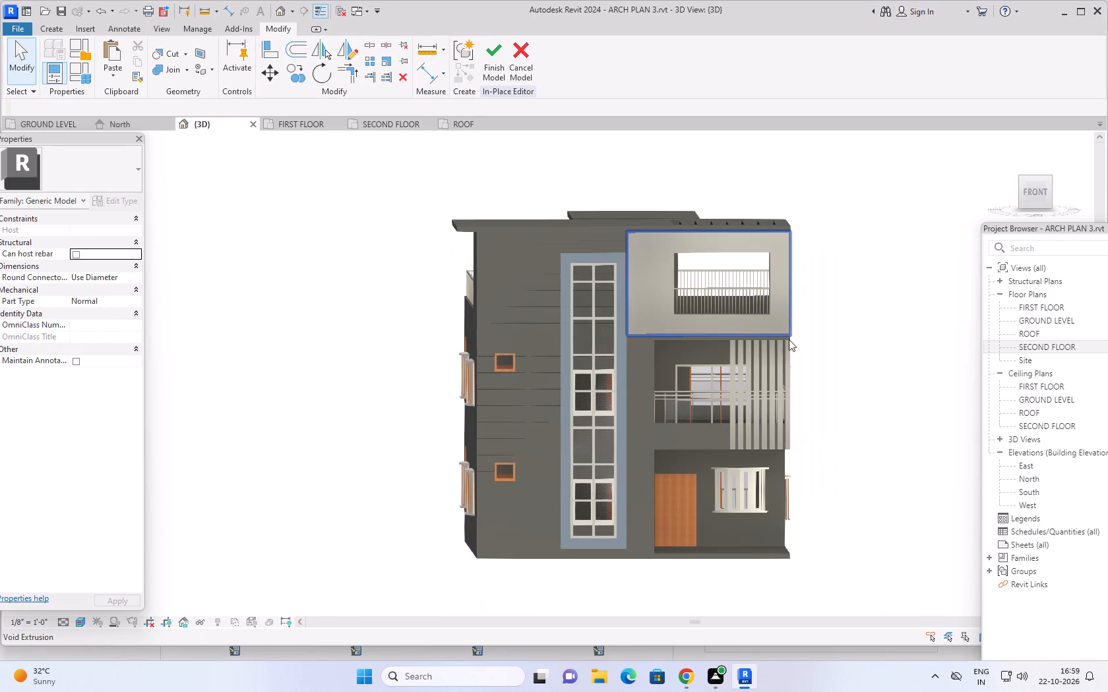
{"action": "middle_click_drag", "start_coordinate": [875, 283], "coordinate": [876, 343]}
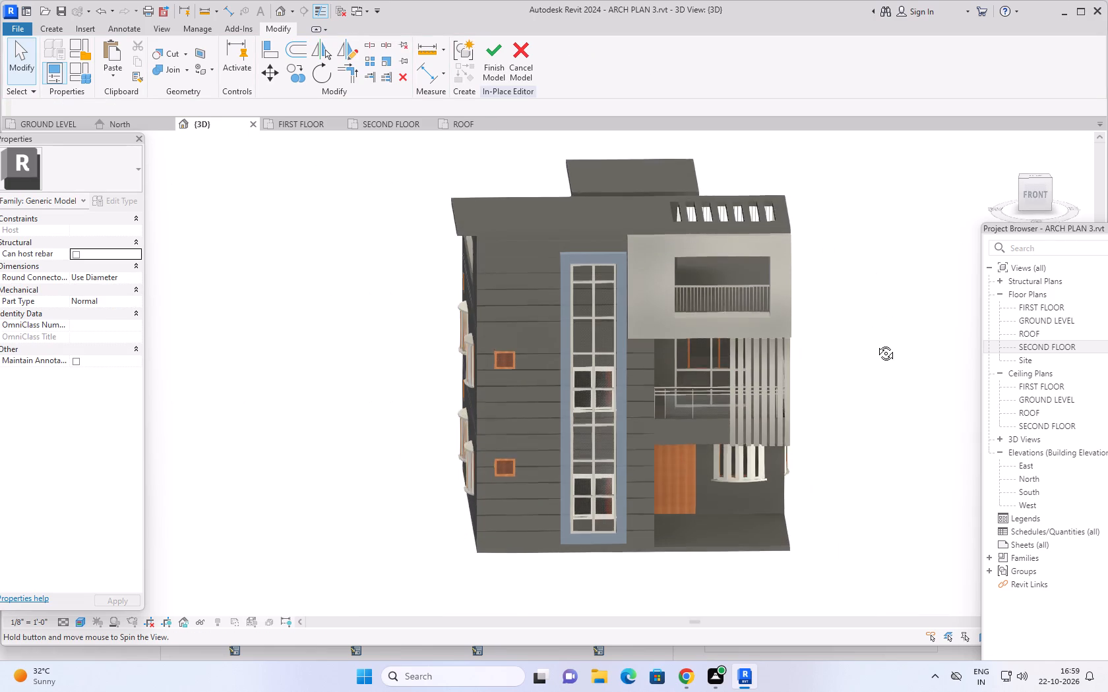
{"action": "middle_click_drag", "start_coordinate": [876, 343], "coordinate": [872, 326]}
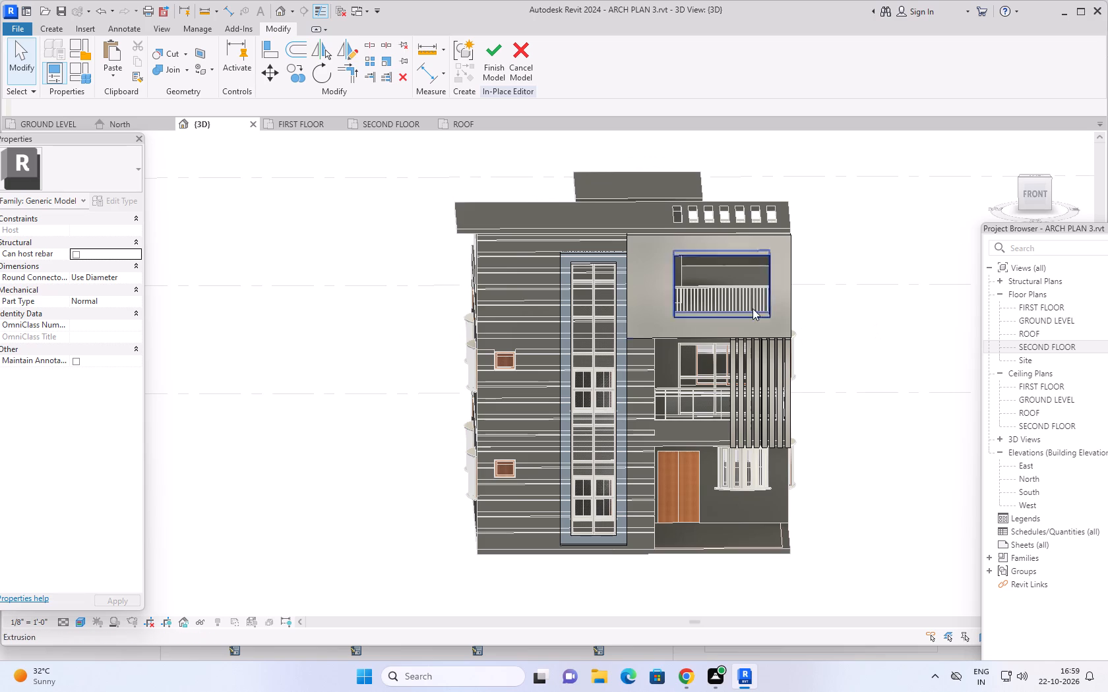
{"action": "scroll", "coordinate": [658, 275], "scroll_direction": "up", "scroll_amount": 4}
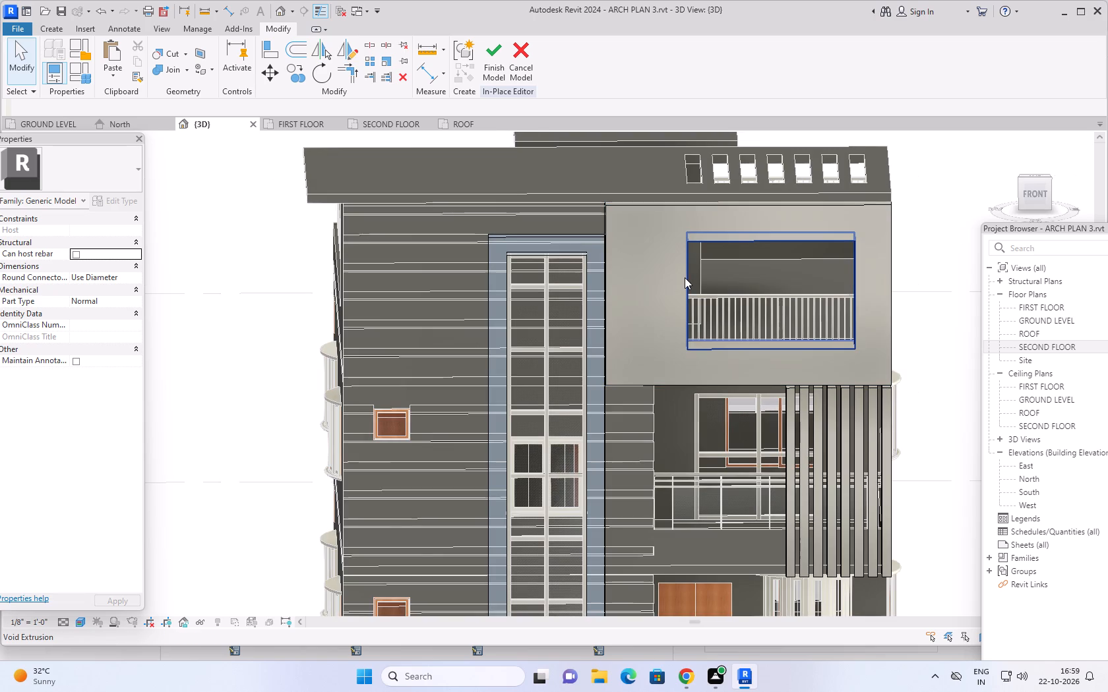
{"action": "left_click", "coordinate": [685, 277]}
{"action": "key", "text": "Escape"}
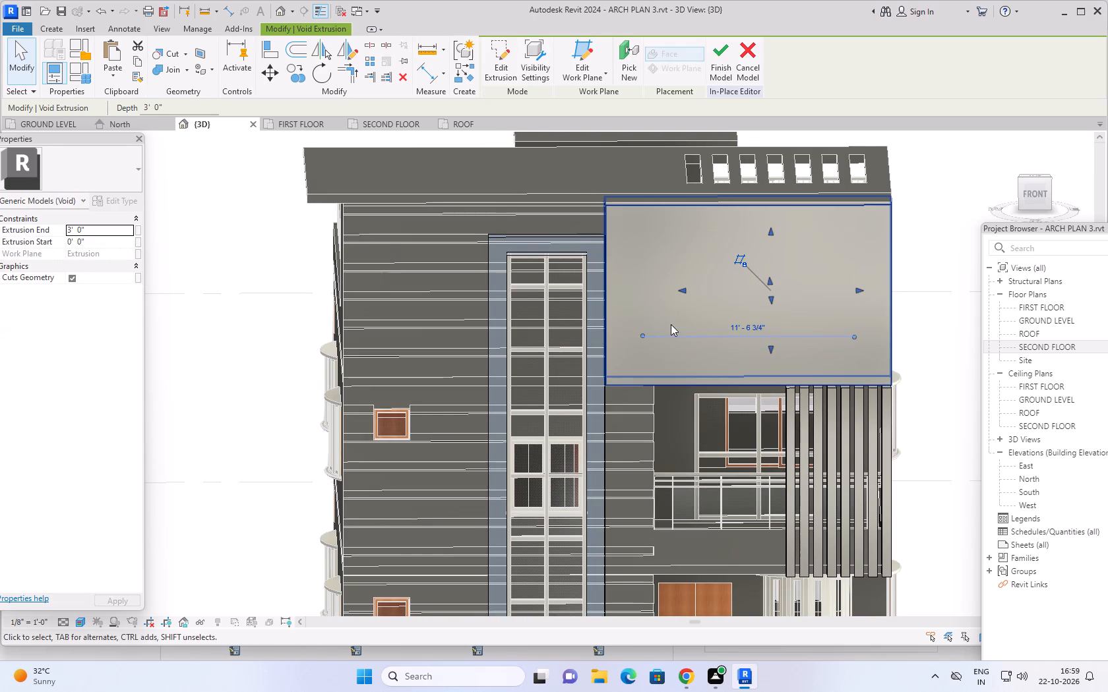
{"action": "key", "text": "Escape"}
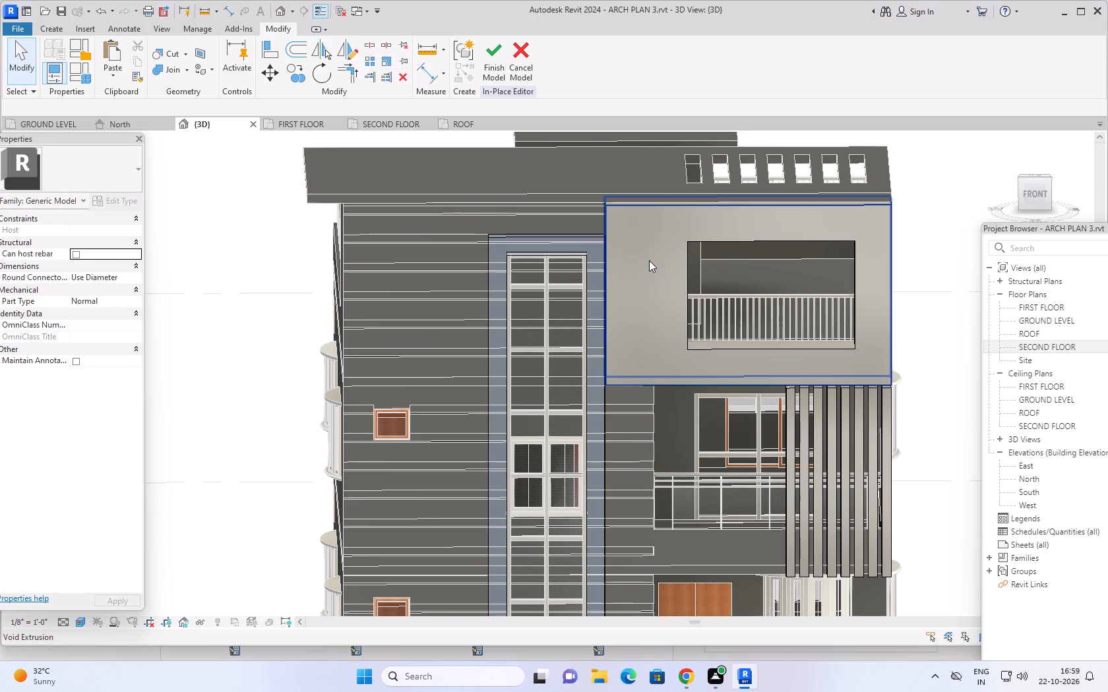
Stretch the tower-side edge of the terrace frame's void to the wall edge below, about 11'-0" wide, and finish the in-place model.
{"action": "left_click", "coordinate": [695, 239]}
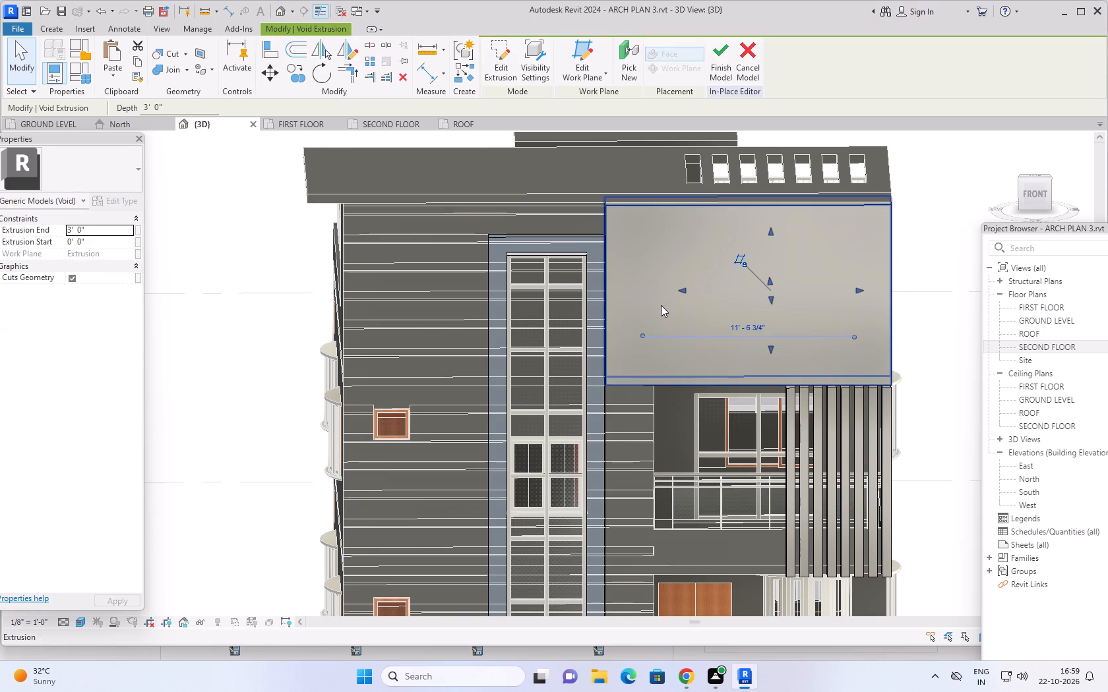
{"action": "left_click_drag", "start_coordinate": [680, 289], "coordinate": [650, 291]}
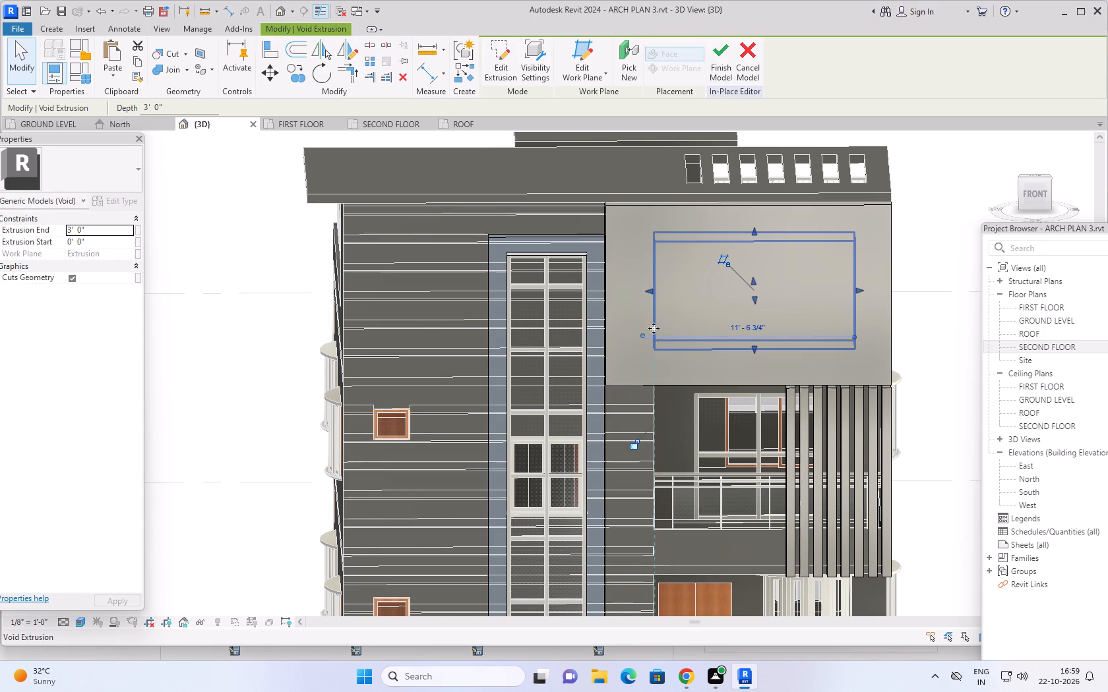
{"action": "left_click", "coordinate": [722, 69]}
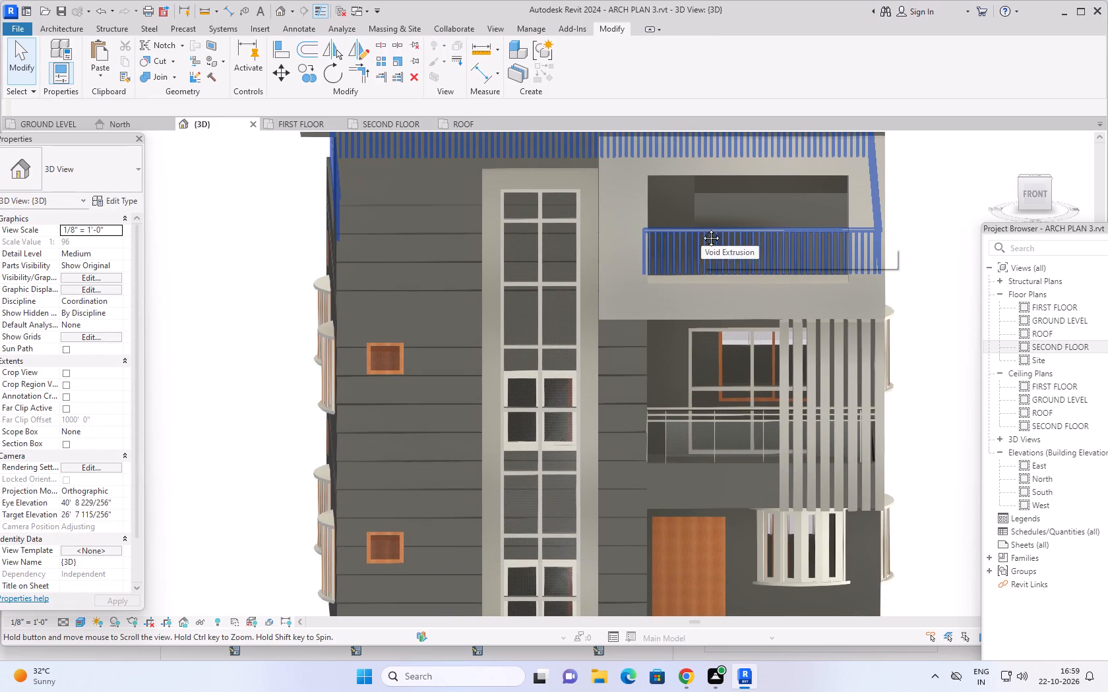
Examine the terrace opening from the front and above, comparing its tower-side edge with the walls behind and below.
{"action": "middle_click_drag", "start_coordinate": [730, 204], "coordinate": [702, 278]}
{"action": "middle_click_drag", "start_coordinate": [702, 306], "coordinate": [700, 303], "text": "shift"}
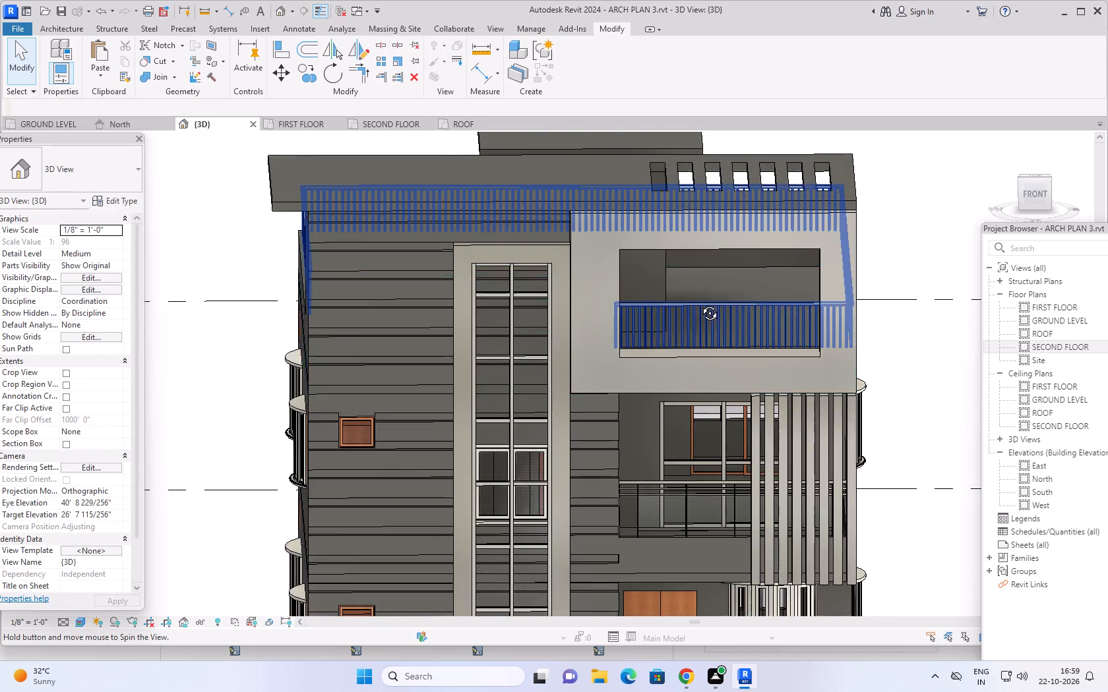
{"action": "middle_click_drag", "start_coordinate": [700, 303], "coordinate": [704, 249], "text": "shift"}
{"action": "scroll", "coordinate": [709, 261], "scroll_direction": "down", "scroll_amount": 2}
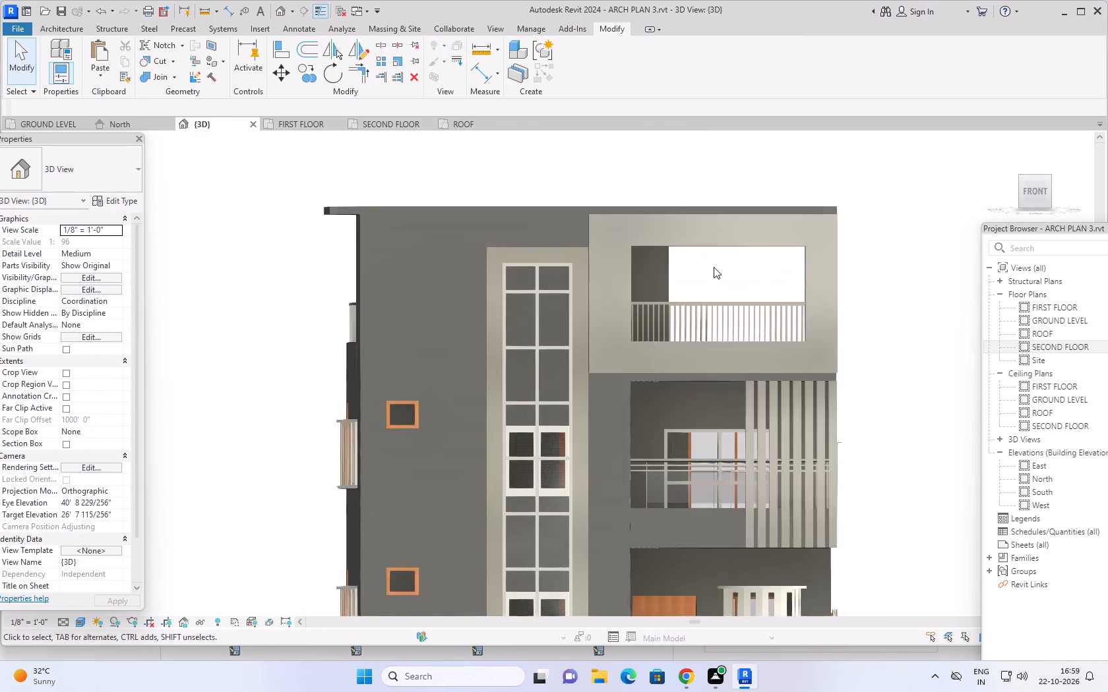
{"action": "middle_click_drag", "start_coordinate": [714, 280], "coordinate": [699, 380]}
{"action": "middle_click_drag", "start_coordinate": [699, 380], "coordinate": [696, 399], "text": "shift"}
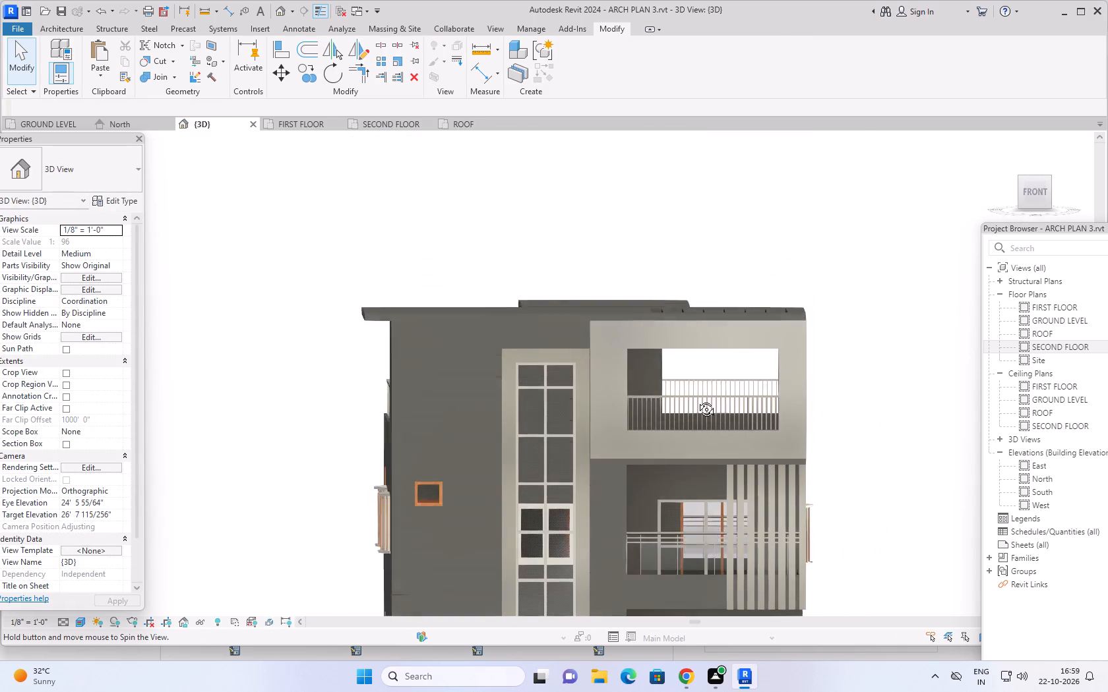
{"action": "middle_click_drag", "start_coordinate": [696, 399], "coordinate": [694, 411], "text": "shift"}
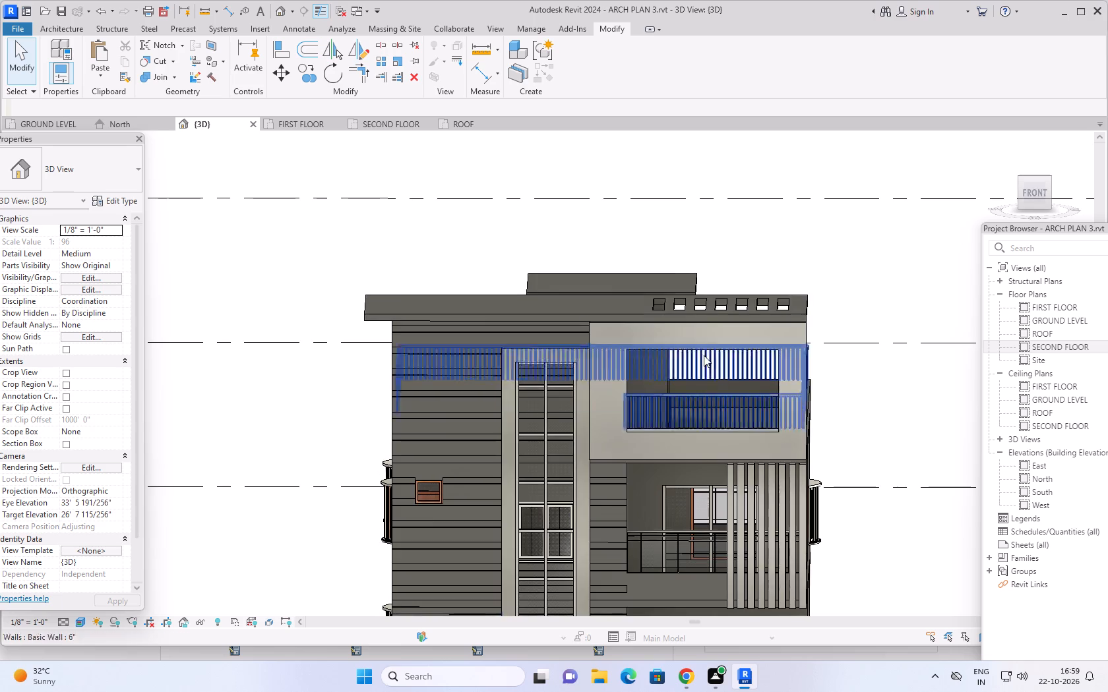
{"action": "scroll", "coordinate": [621, 360], "scroll_direction": "up", "scroll_amount": 4}
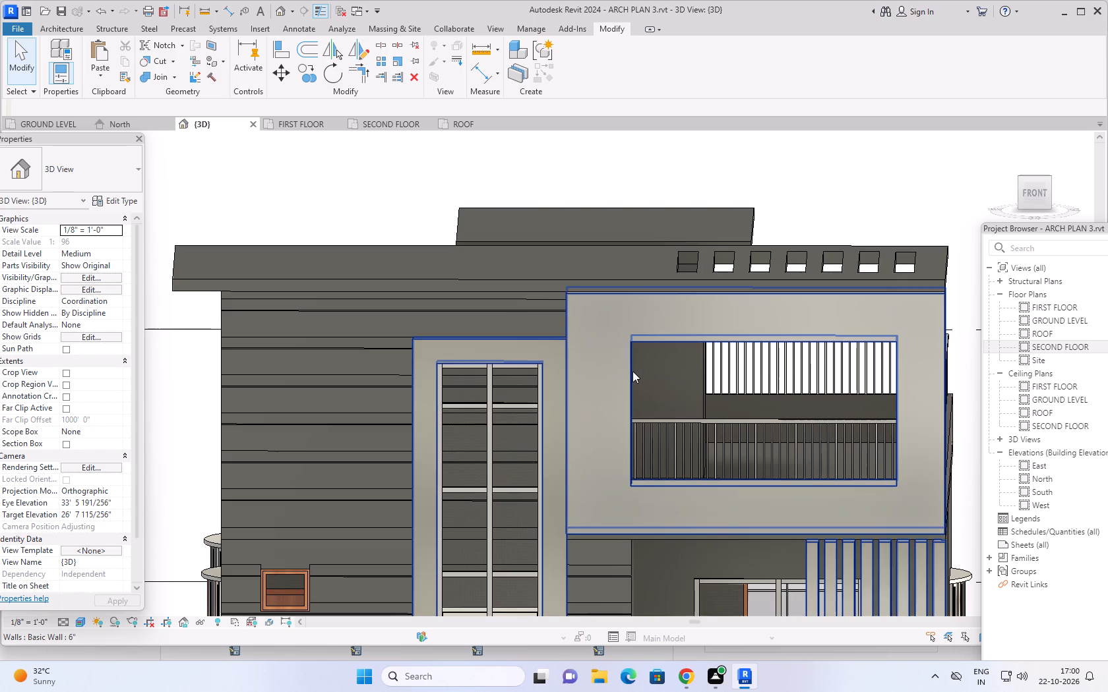
{"action": "left_click", "coordinate": [639, 374]}
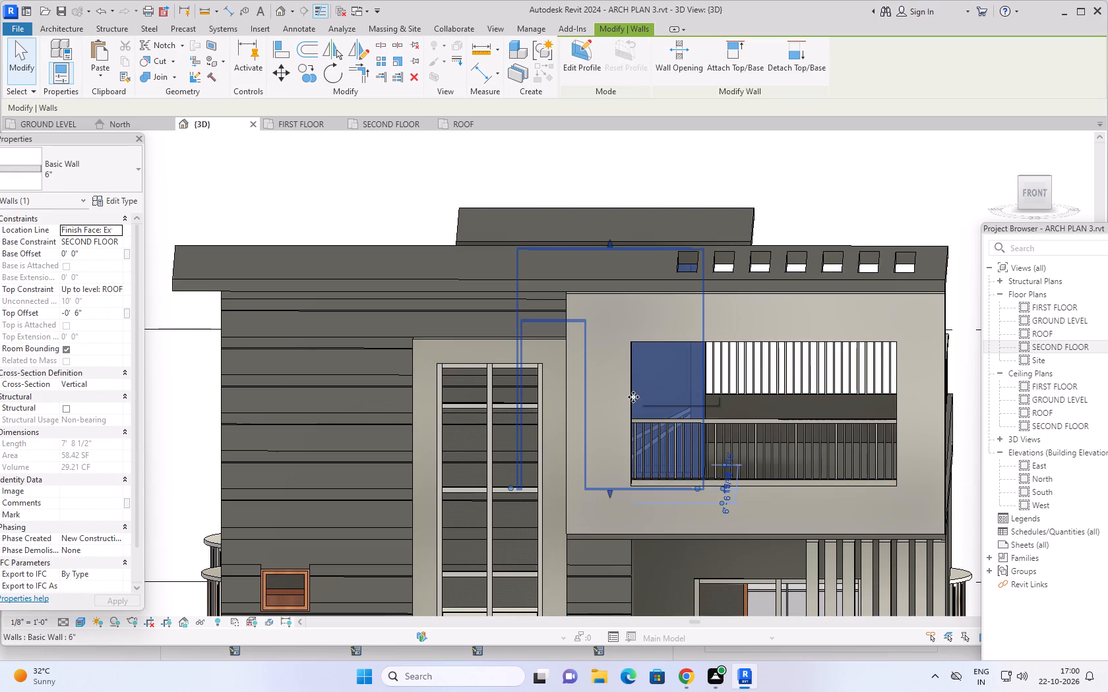
{"action": "key", "text": "Escape"}
{"action": "key", "text": "Escape"}
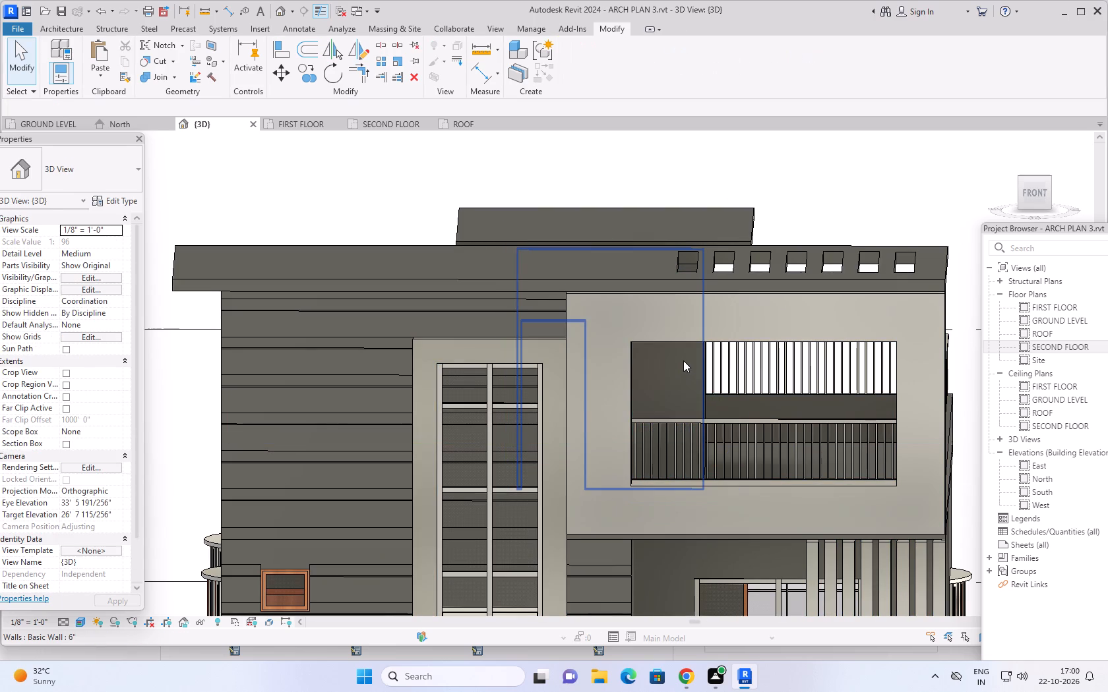
Edit the facade frame in place and open the sketch of the terrace opening's void extrusion.
{"action": "left_click", "coordinate": [730, 345]}
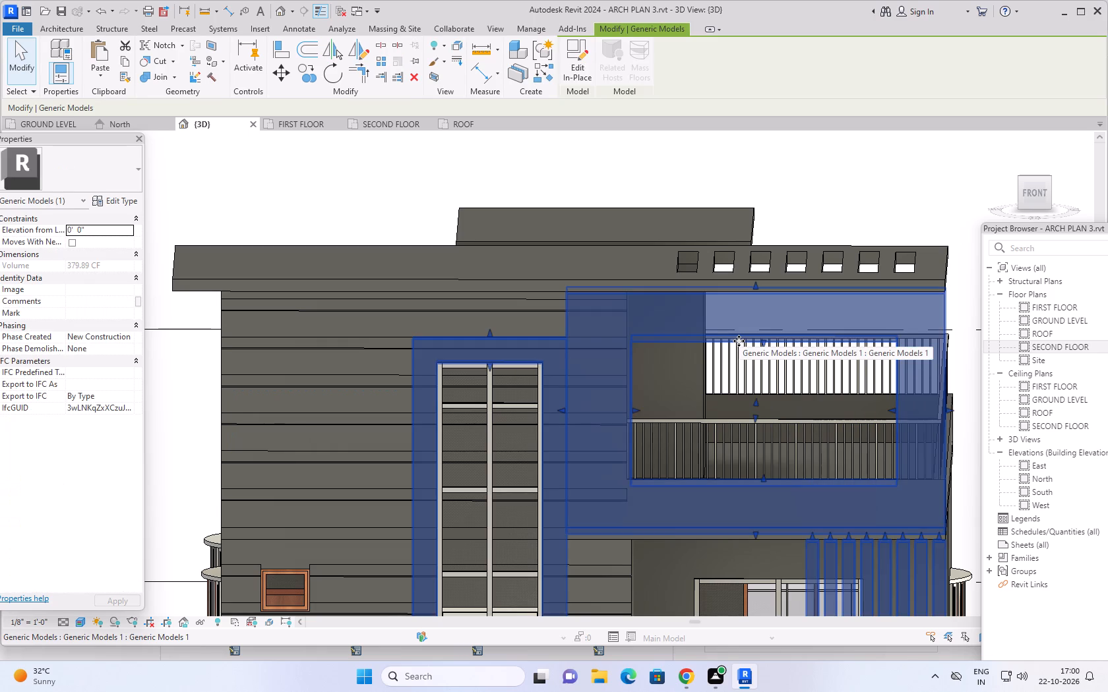
{"action": "left_click", "coordinate": [572, 62]}
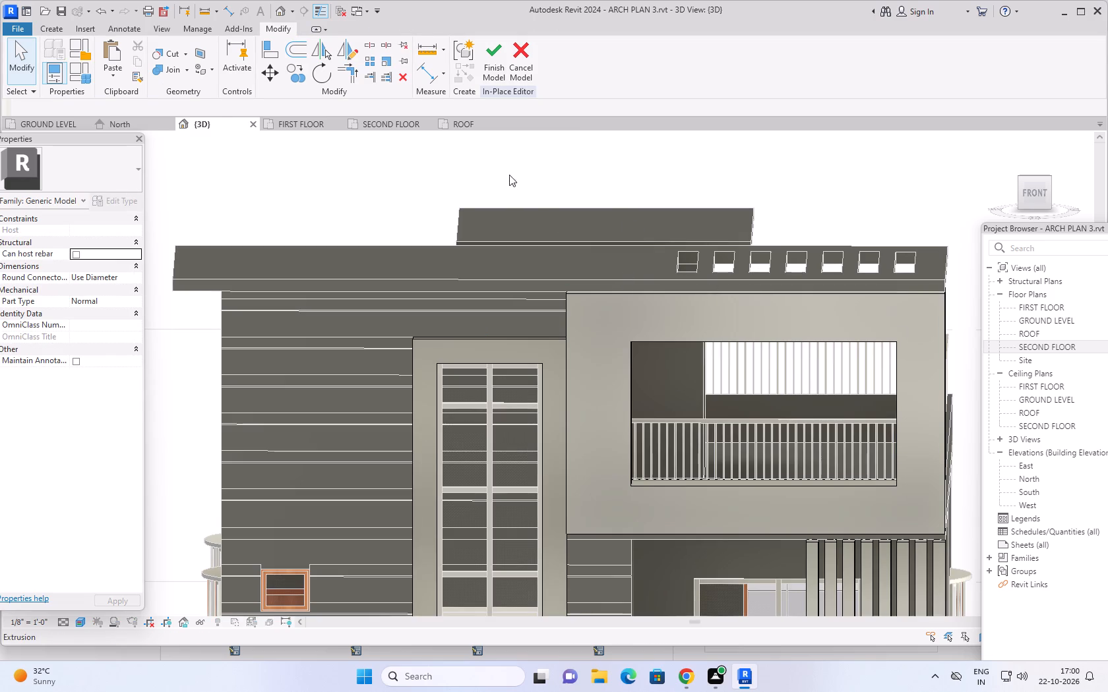
{"action": "left_click", "coordinate": [683, 339]}
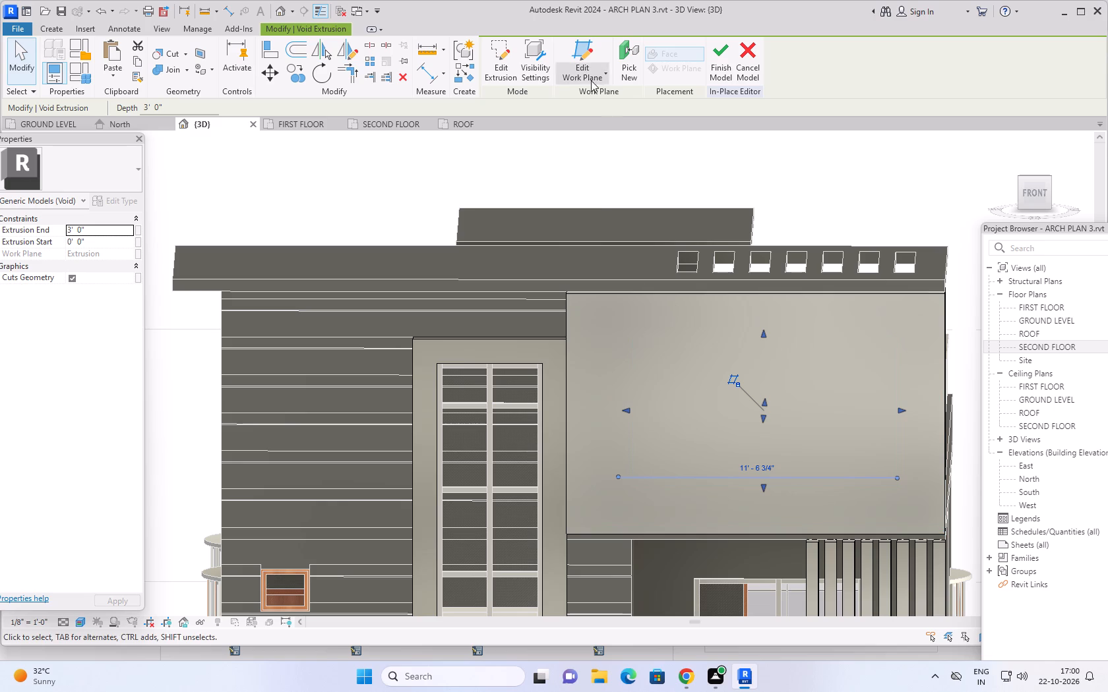
{"action": "left_click", "coordinate": [502, 58]}
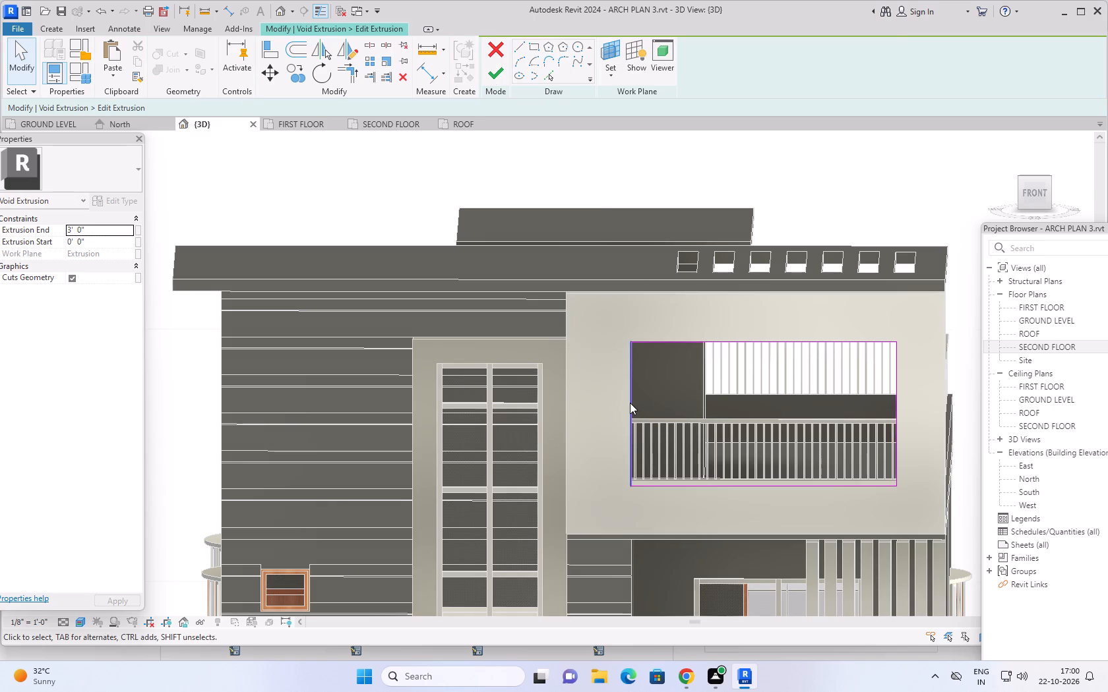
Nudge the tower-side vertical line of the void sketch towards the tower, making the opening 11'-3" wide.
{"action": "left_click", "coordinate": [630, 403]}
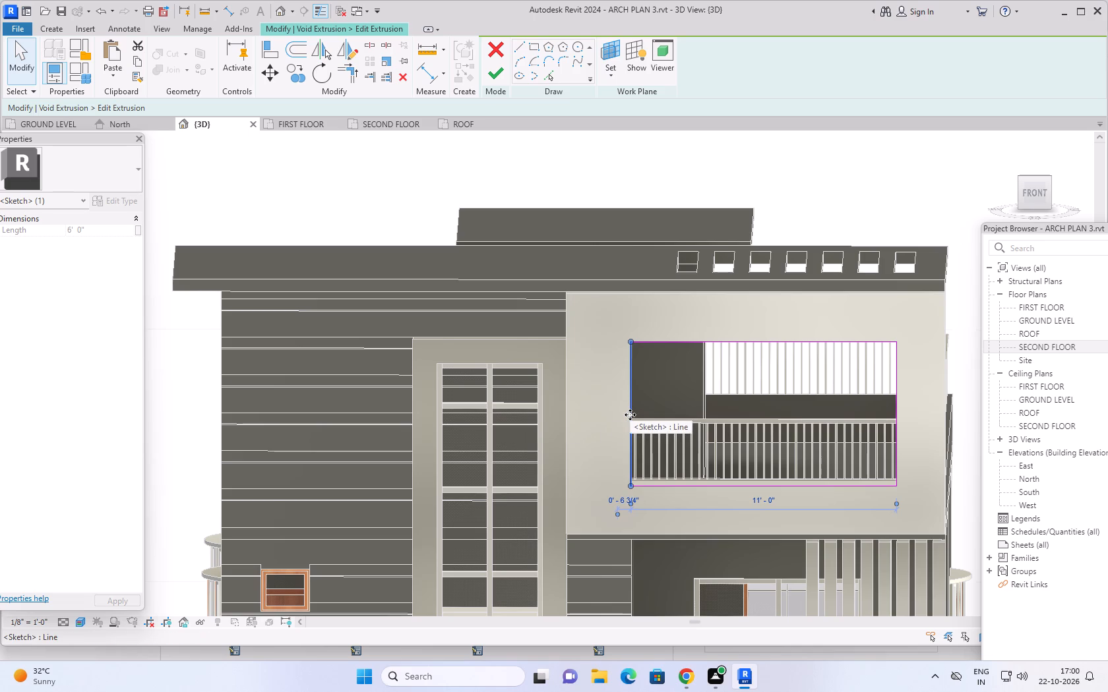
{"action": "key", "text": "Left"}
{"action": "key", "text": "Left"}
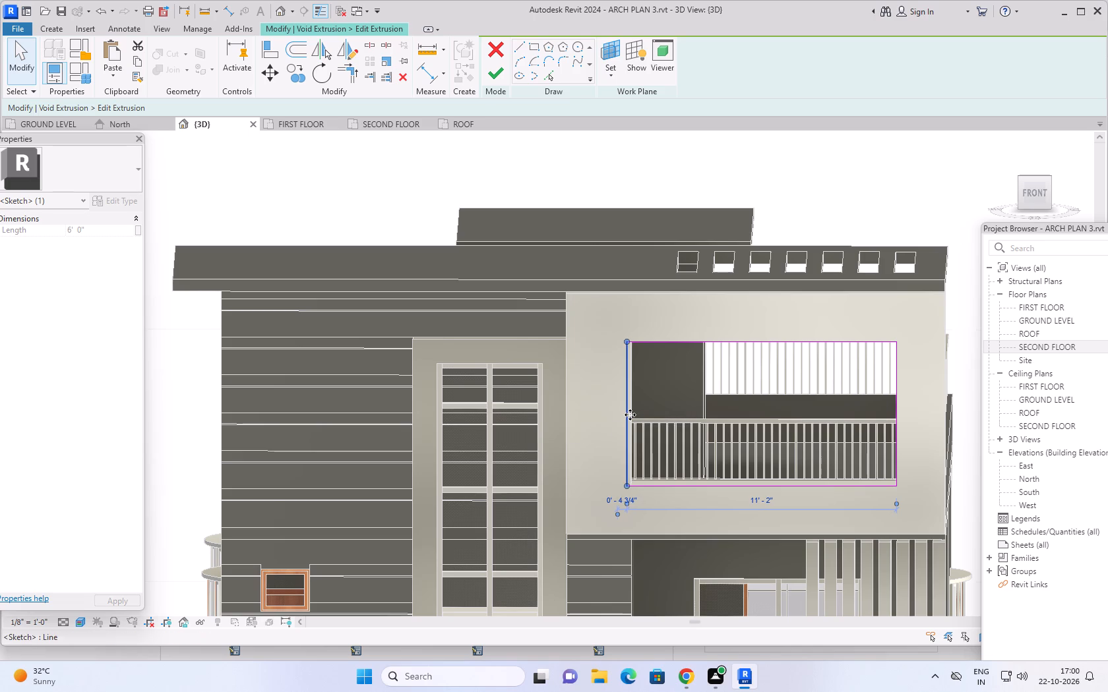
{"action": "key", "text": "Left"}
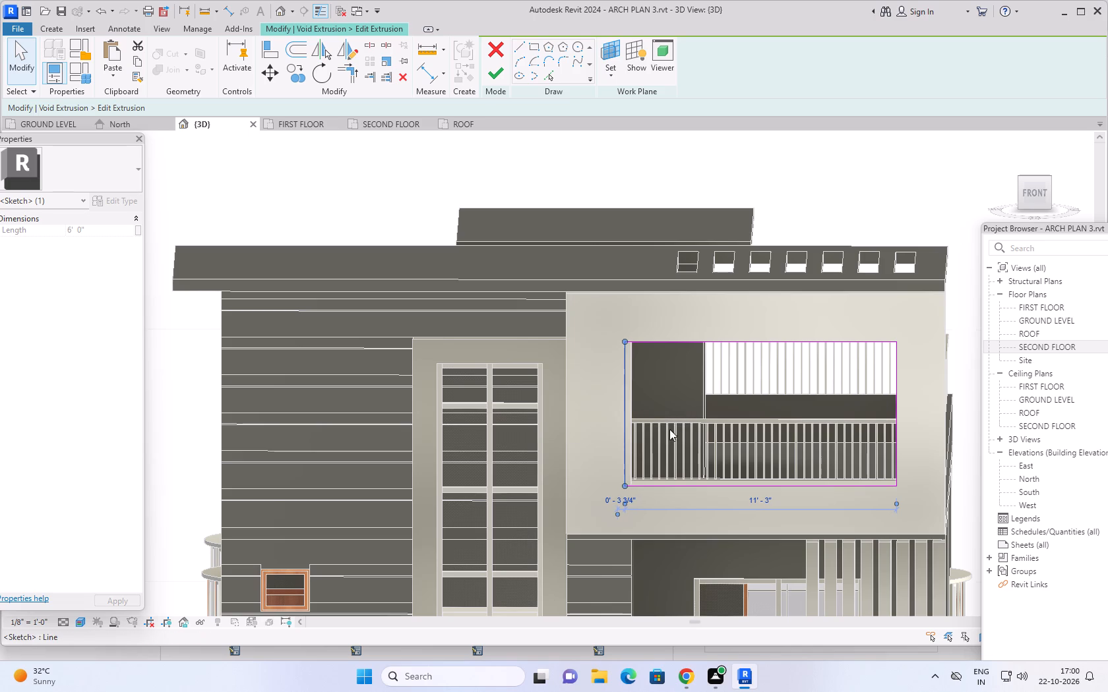
Examine the void sketch's tower-side line up close and from an angle against the frame and surrounding walls.
{"action": "scroll", "coordinate": [596, 521], "scroll_direction": "up", "scroll_amount": 10}
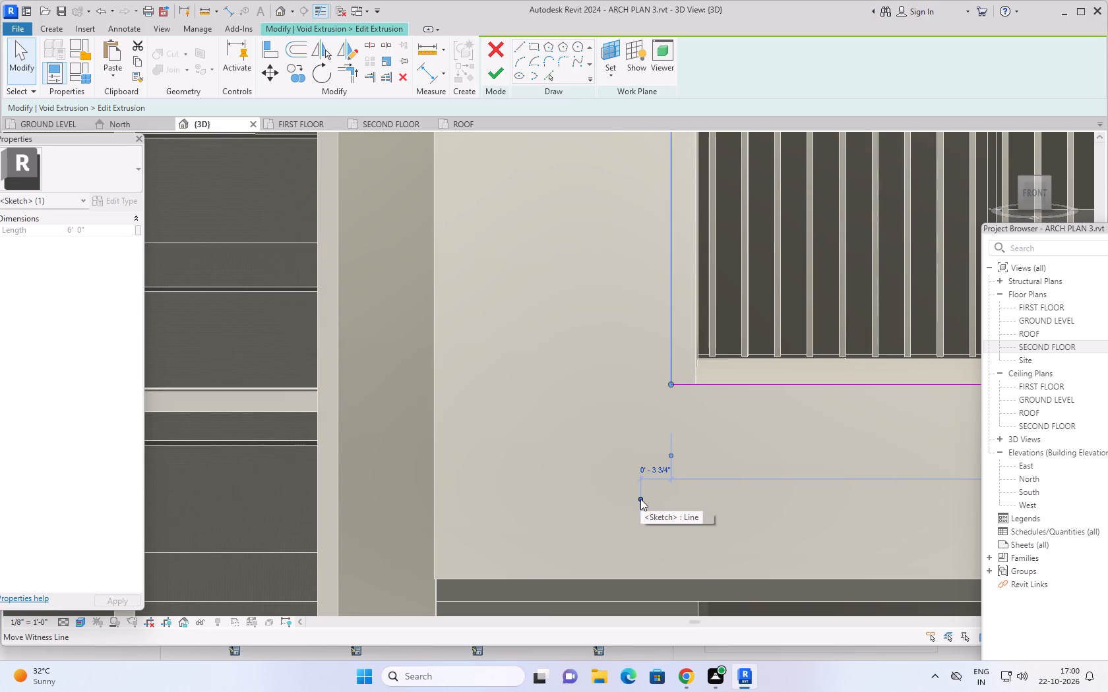
{"action": "scroll", "coordinate": [692, 469], "scroll_direction": "down", "scroll_amount": 4}
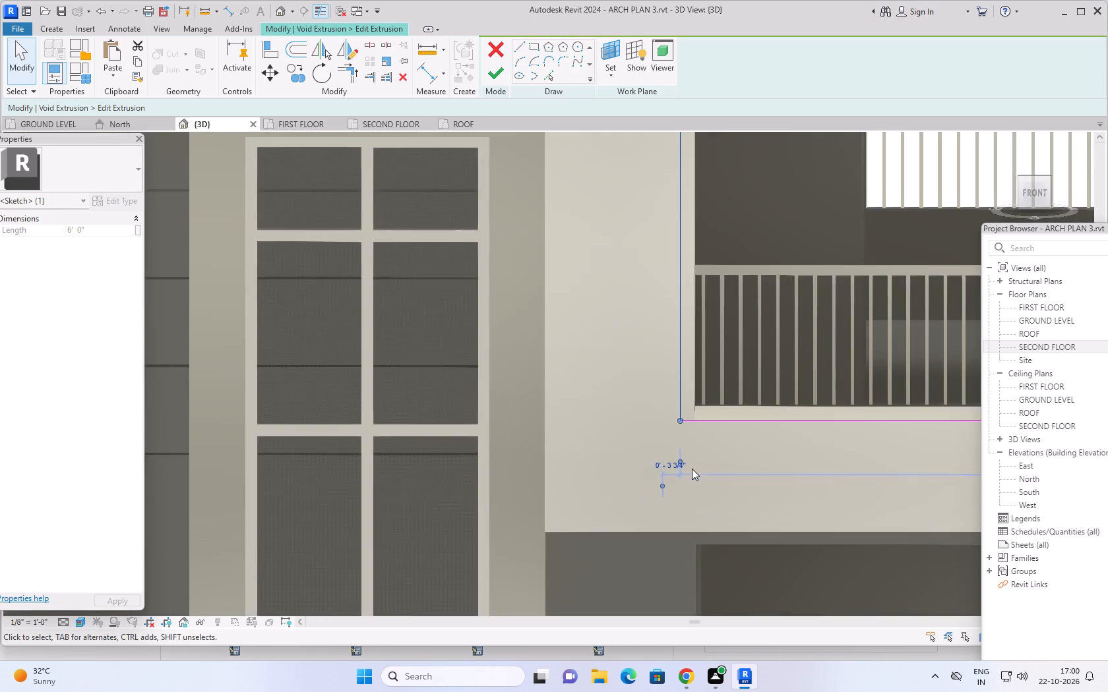
{"action": "scroll", "coordinate": [692, 469], "scroll_direction": "down", "scroll_amount": 5}
{"action": "scroll", "coordinate": [754, 418], "scroll_direction": "down", "scroll_amount": 3}
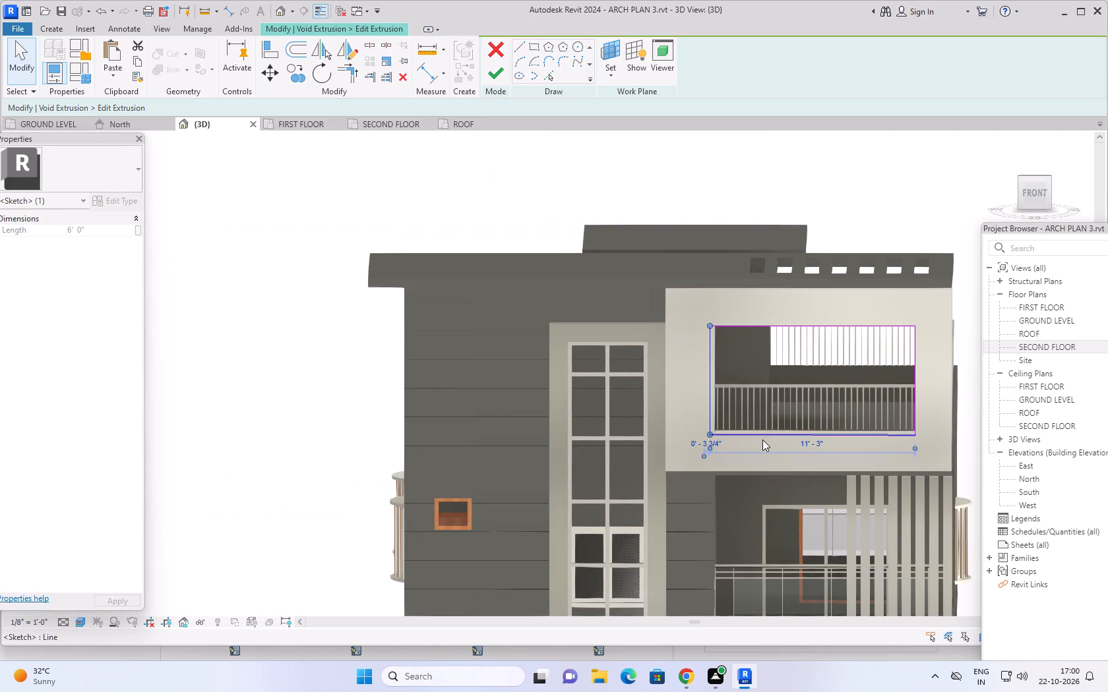
{"action": "scroll", "coordinate": [762, 440], "scroll_direction": "down", "scroll_amount": 1}
{"action": "middle_click_drag", "start_coordinate": [756, 438], "coordinate": [717, 428]}
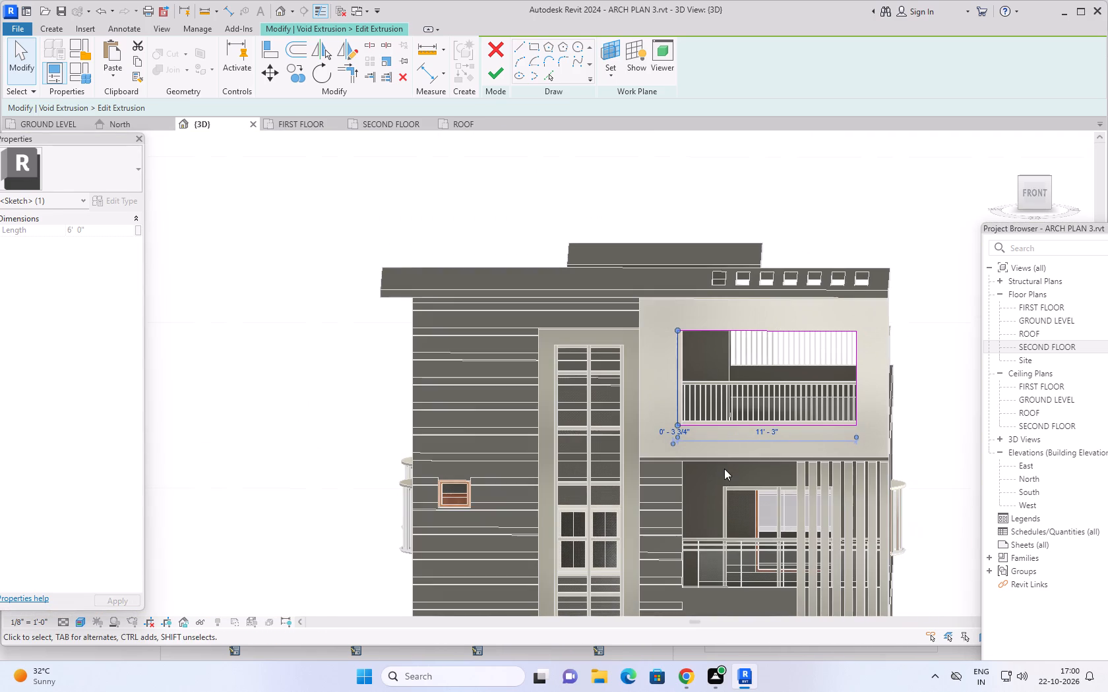
{"action": "middle_click_drag", "start_coordinate": [676, 483], "coordinate": [730, 463]}
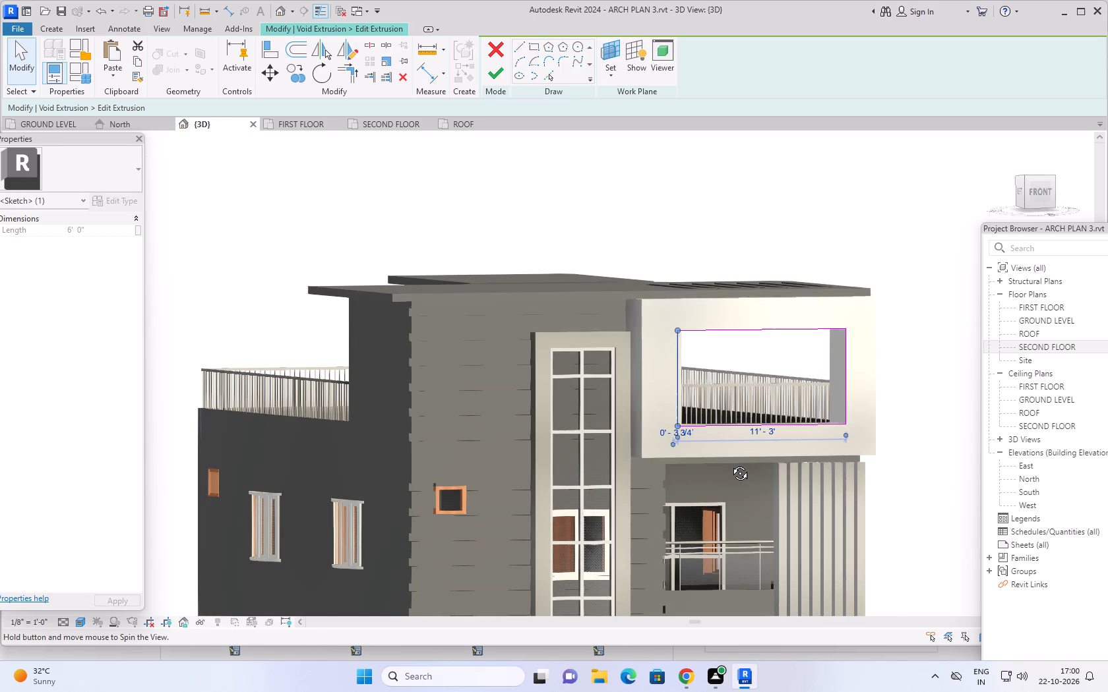
{"action": "middle_click_drag", "start_coordinate": [730, 463], "coordinate": [687, 477]}
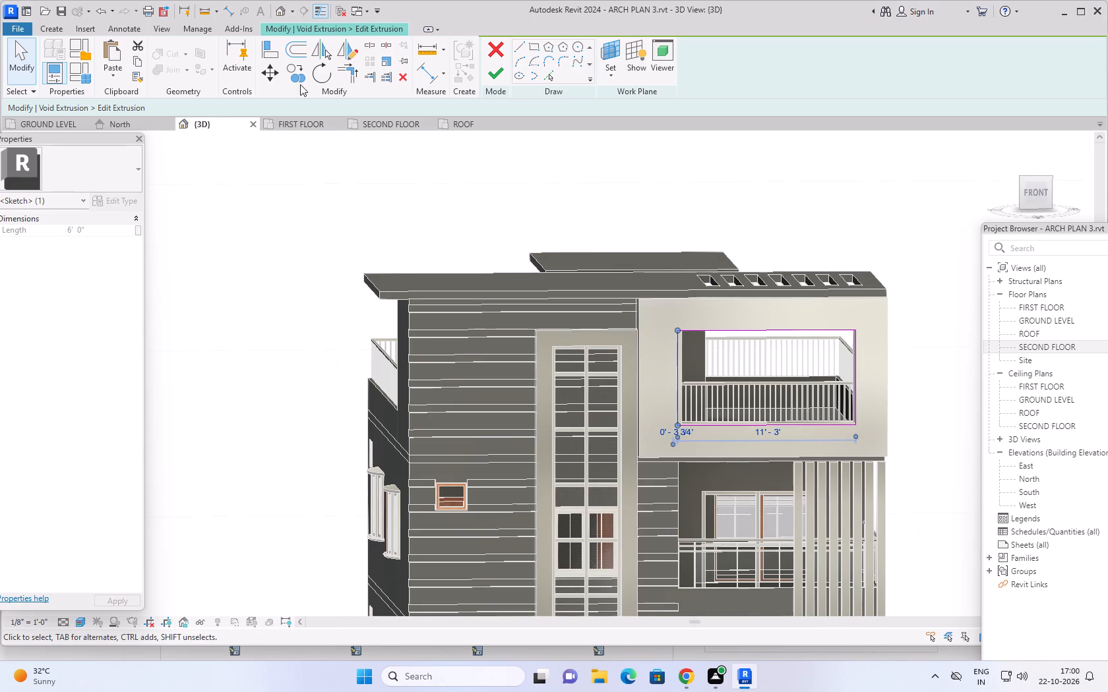
Align the tower-side vertical line of the void sketch with the face of the 9" wall beside the second-floor terrace.
{"action": "left_click", "coordinate": [264, 53]}
{"action": "scroll", "coordinate": [665, 478], "scroll_direction": "up", "scroll_amount": 4}
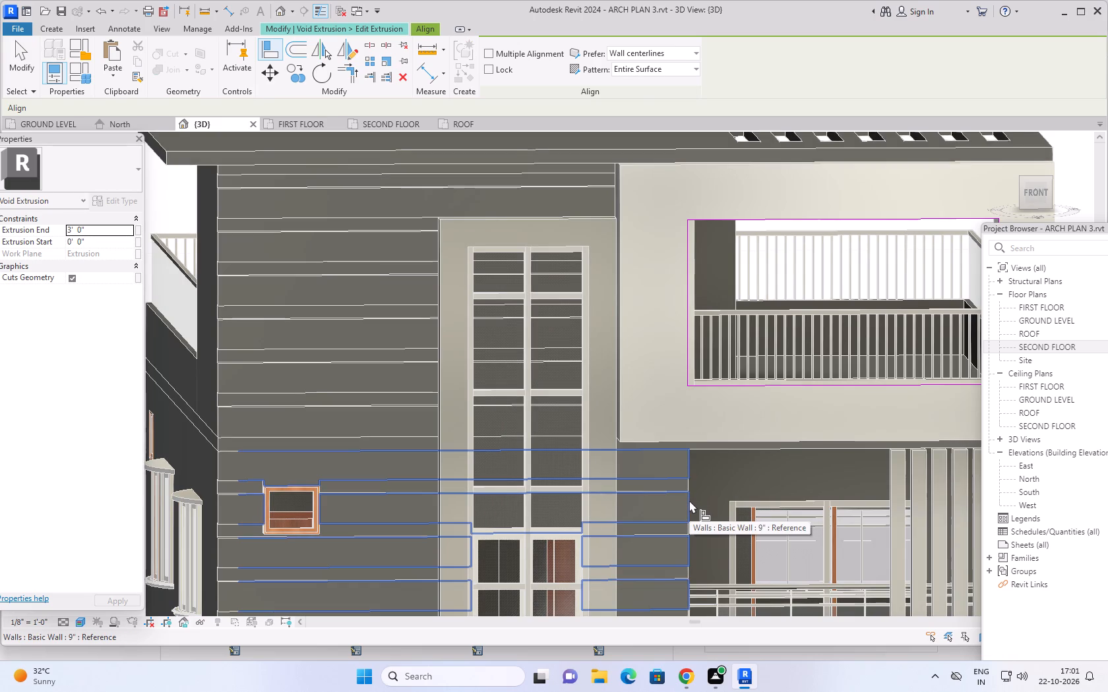
{"action": "middle_click_drag", "start_coordinate": [700, 482], "coordinate": [652, 488], "text": "shift"}
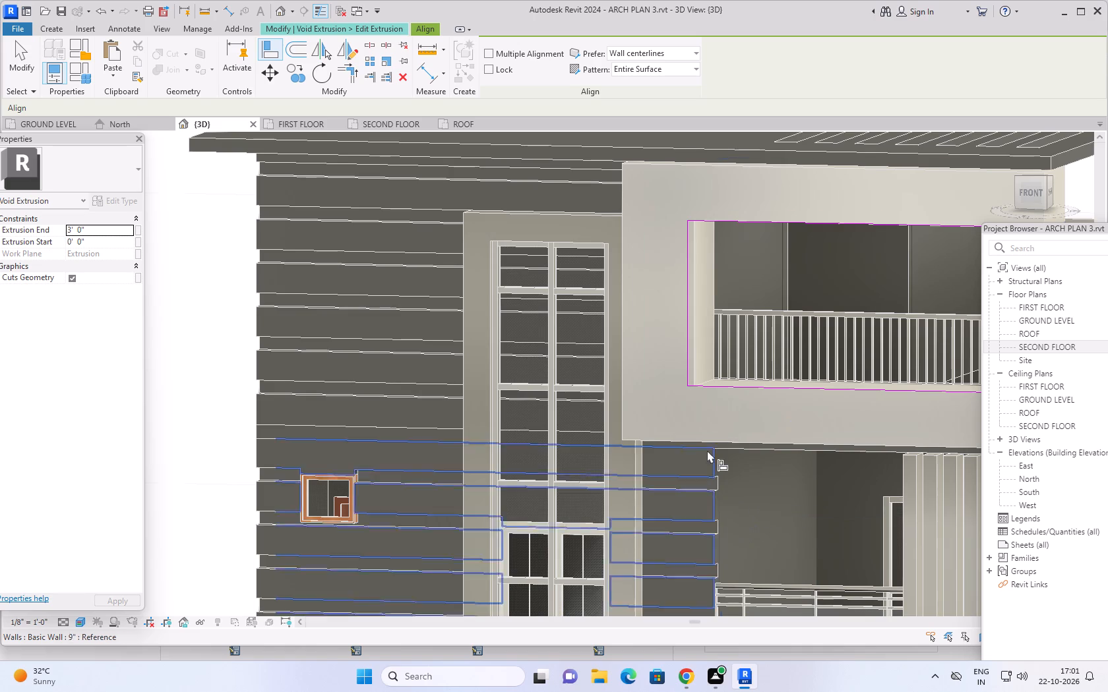
{"action": "left_click", "coordinate": [732, 272]}
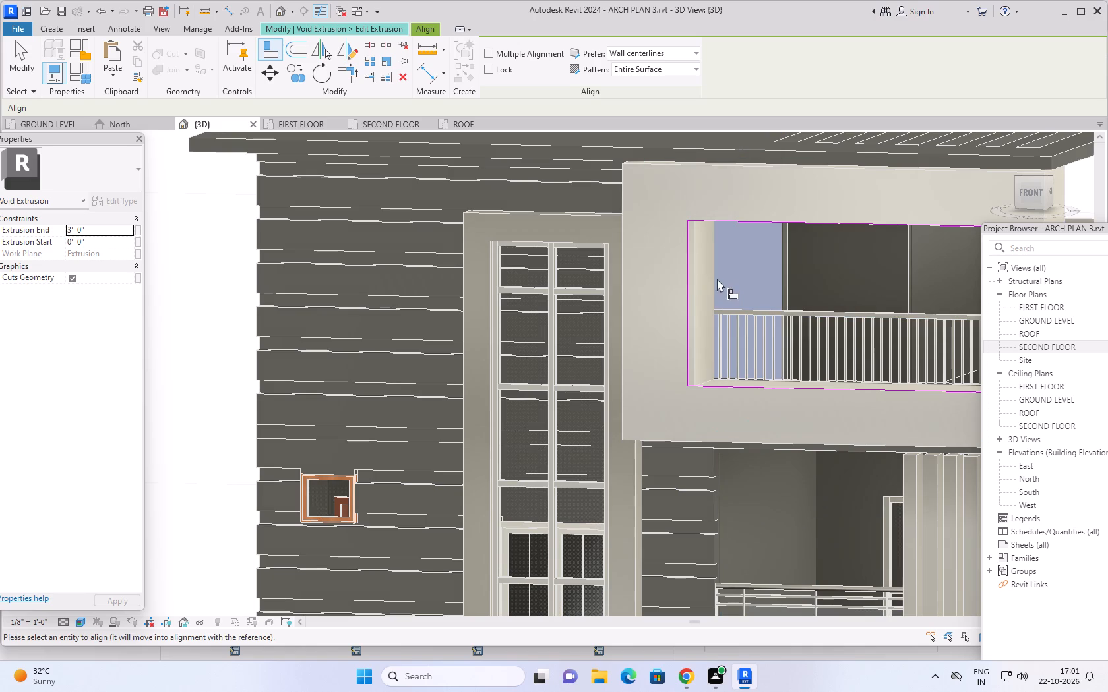
{"action": "left_click", "coordinate": [688, 285]}
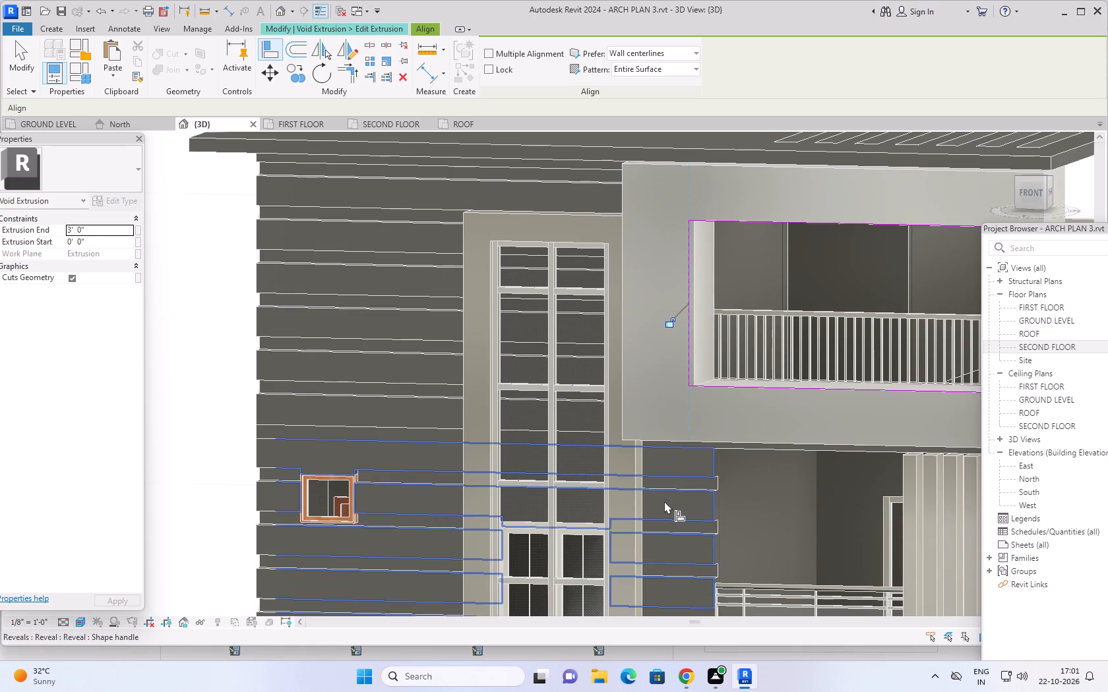
{"action": "scroll", "coordinate": [662, 509], "scroll_direction": "down", "scroll_amount": 1}
{"action": "middle_click_drag", "start_coordinate": [586, 523], "coordinate": [654, 517], "text": "shift"}
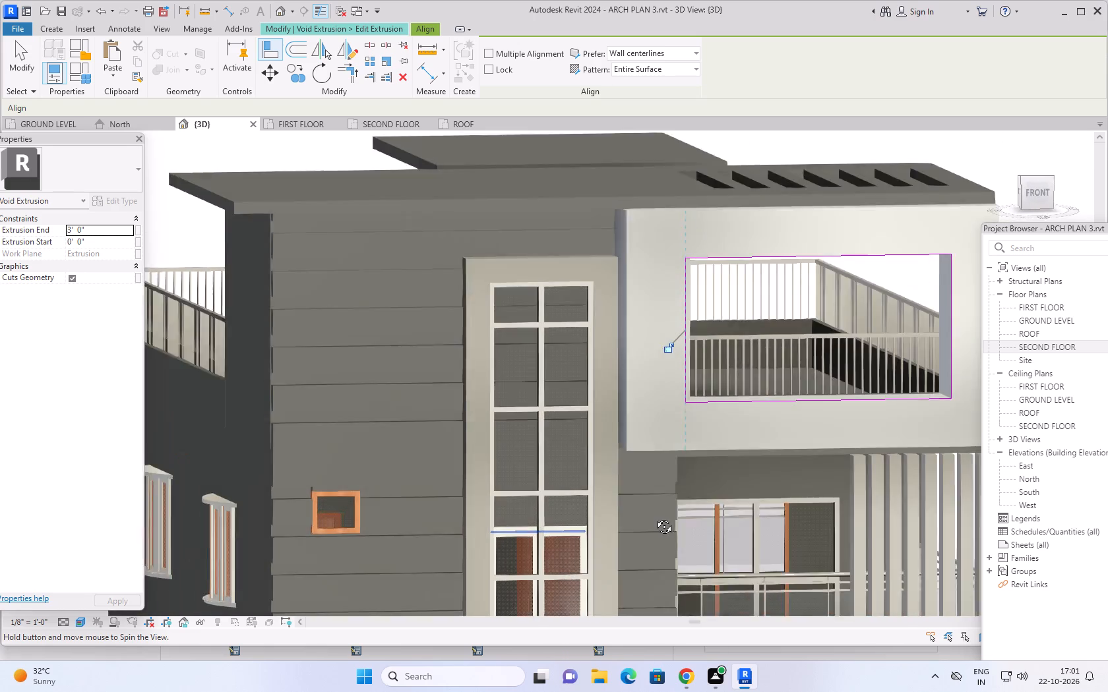
{"action": "middle_click_drag", "start_coordinate": [654, 517], "coordinate": [644, 492], "text": "shift"}
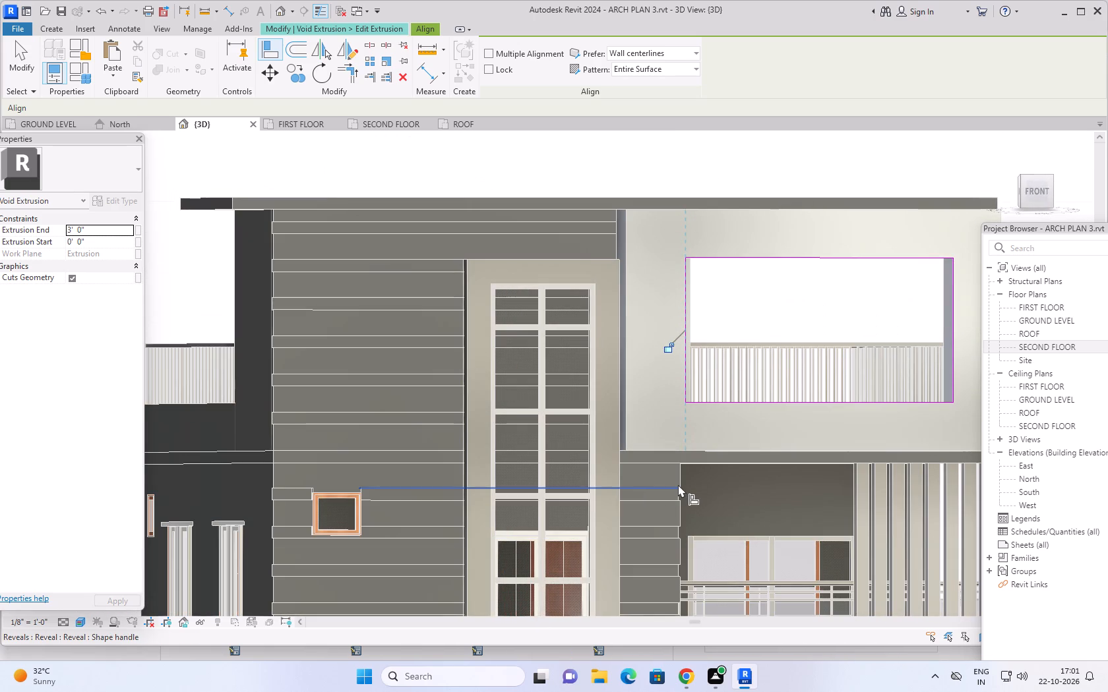
{"action": "key", "text": "Escape"}
Finish the void extrusion's sketch and finish the in-place facade model.
{"action": "scroll", "coordinate": [701, 498], "scroll_direction": "down", "scroll_amount": 2}
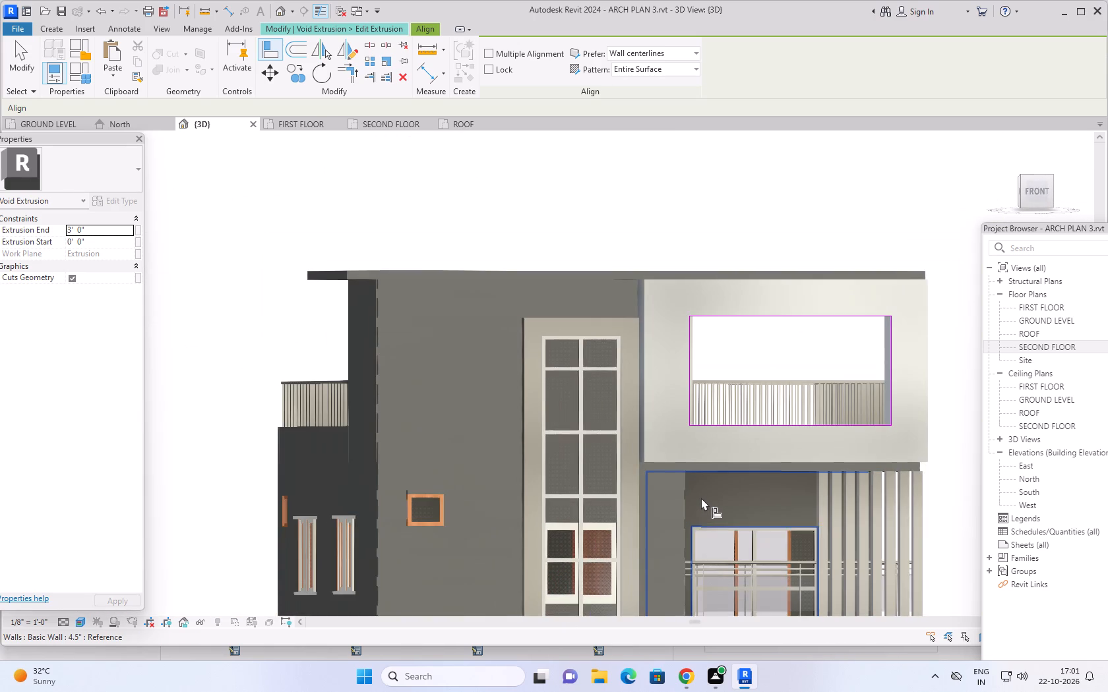
{"action": "scroll", "coordinate": [701, 498], "scroll_direction": "down", "scroll_amount": 1}
{"action": "middle_click_drag", "start_coordinate": [698, 495], "coordinate": [677, 514]}
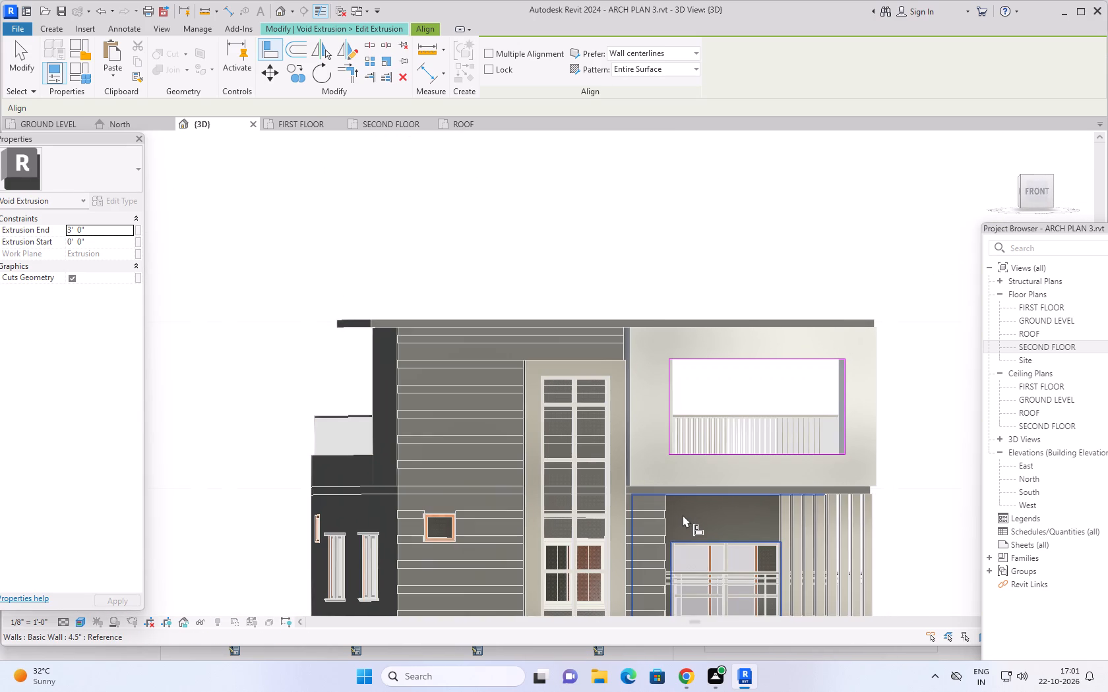
{"action": "middle_click_drag", "start_coordinate": [683, 515], "coordinate": [668, 530], "text": "shift"}
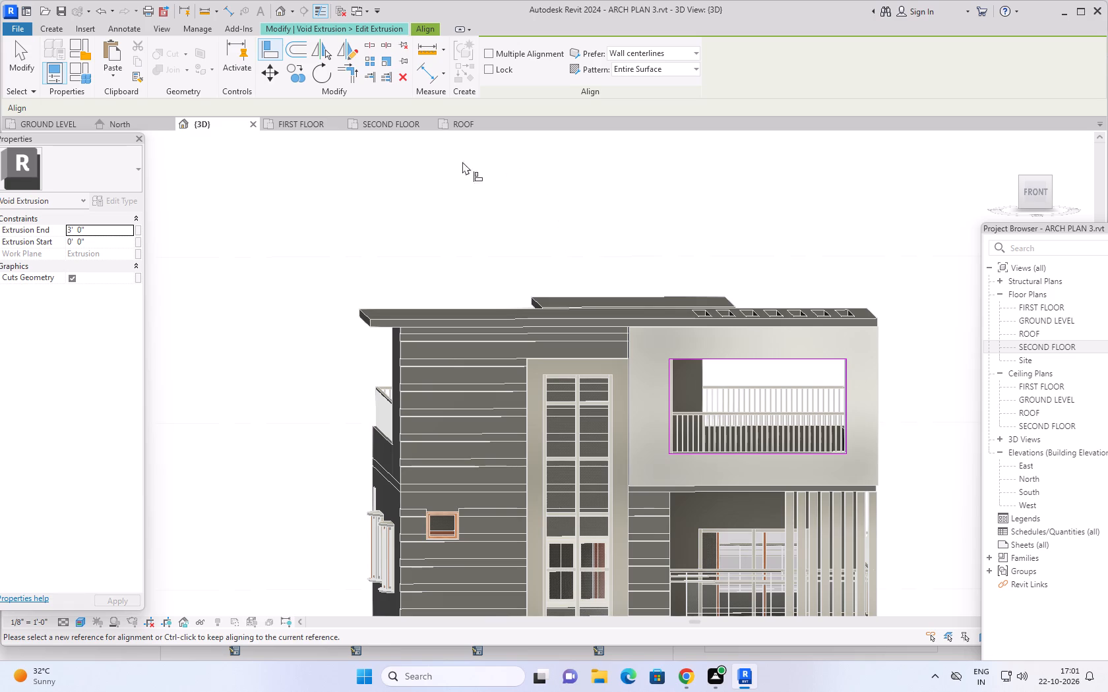
{"action": "left_click", "coordinate": [386, 30]}
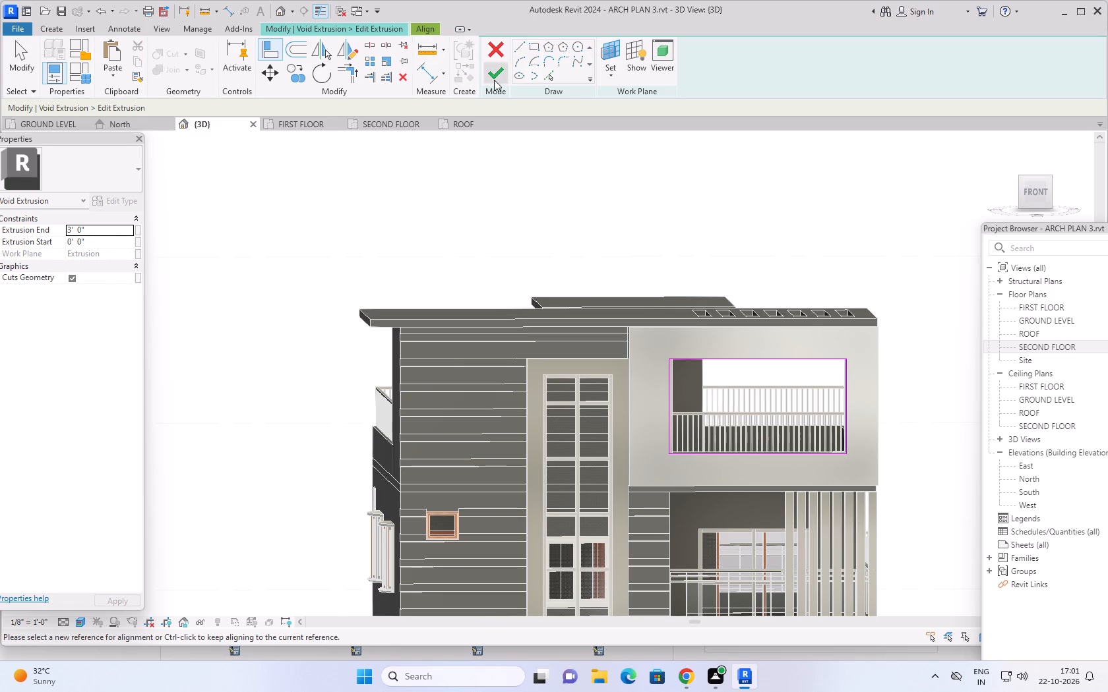
{"action": "left_click", "coordinate": [491, 76]}
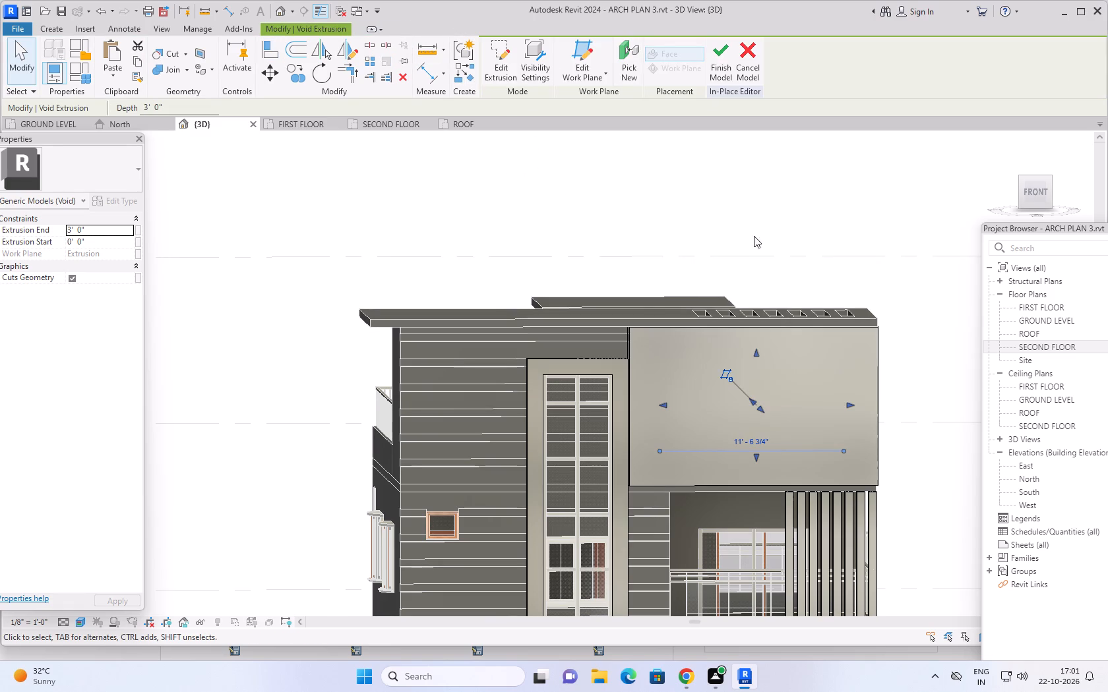
{"action": "left_click", "coordinate": [720, 59]}
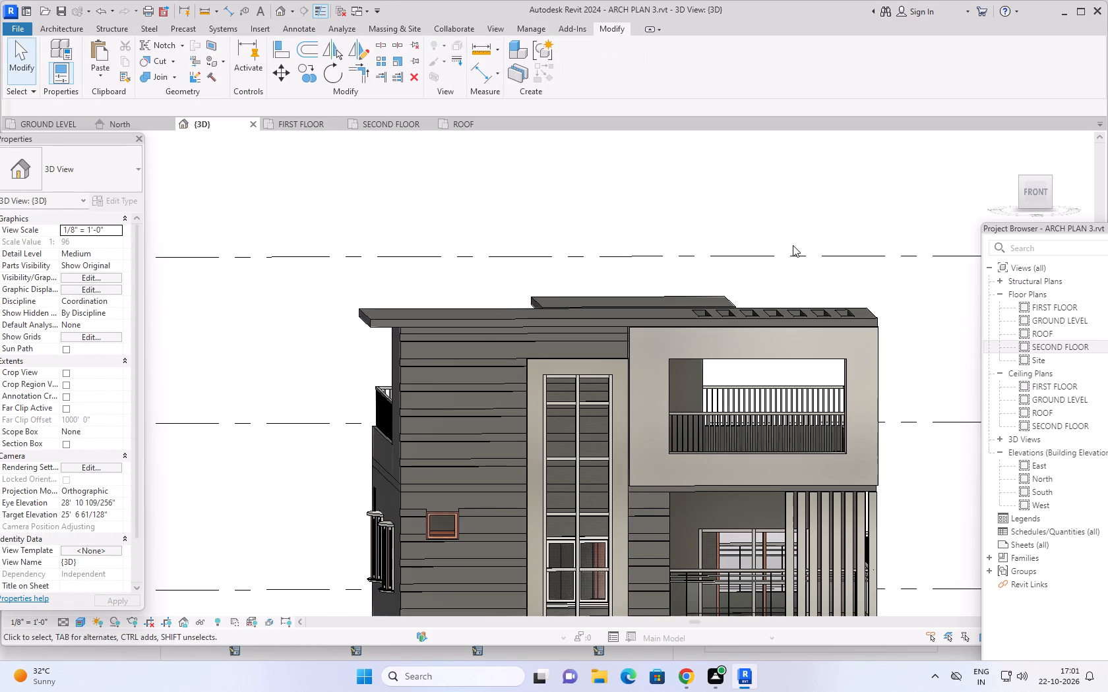
Examine the adjusted terrace frame and opening within the whole front facade from several angles.
{"action": "middle_click_drag", "start_coordinate": [786, 246], "coordinate": [761, 266]}
{"action": "middle_click_drag", "start_coordinate": [768, 260], "coordinate": [763, 274], "text": "shift"}
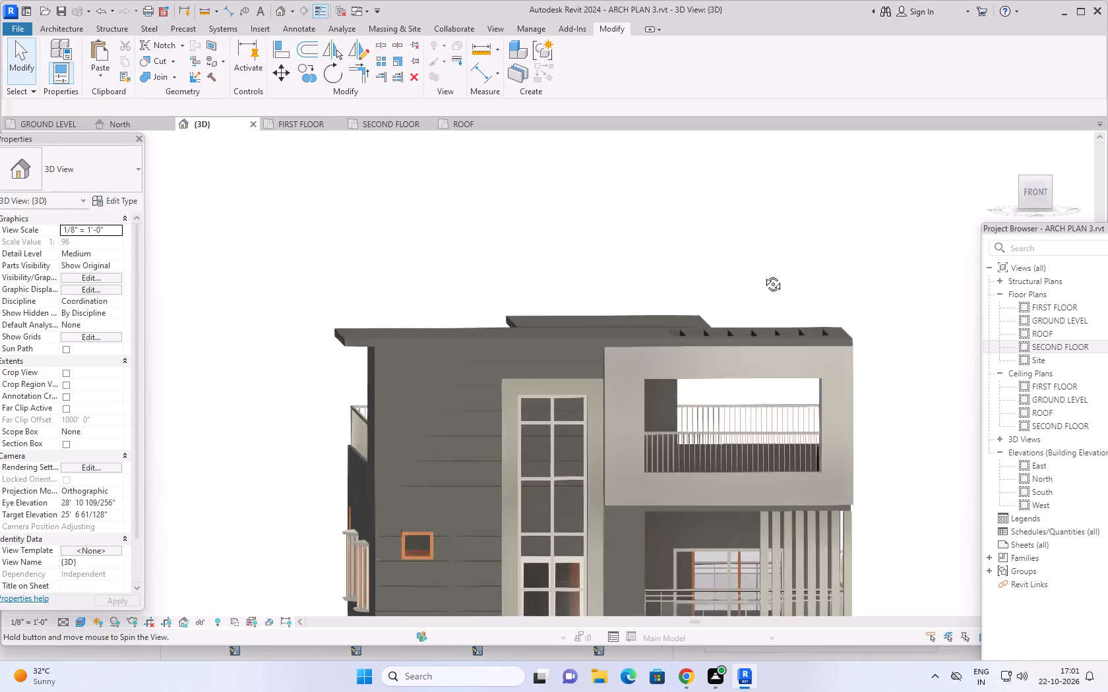
{"action": "middle_click_drag", "start_coordinate": [763, 274], "coordinate": [745, 291], "text": "shift"}
{"action": "scroll", "coordinate": [745, 291], "scroll_direction": "down", "scroll_amount": 1}
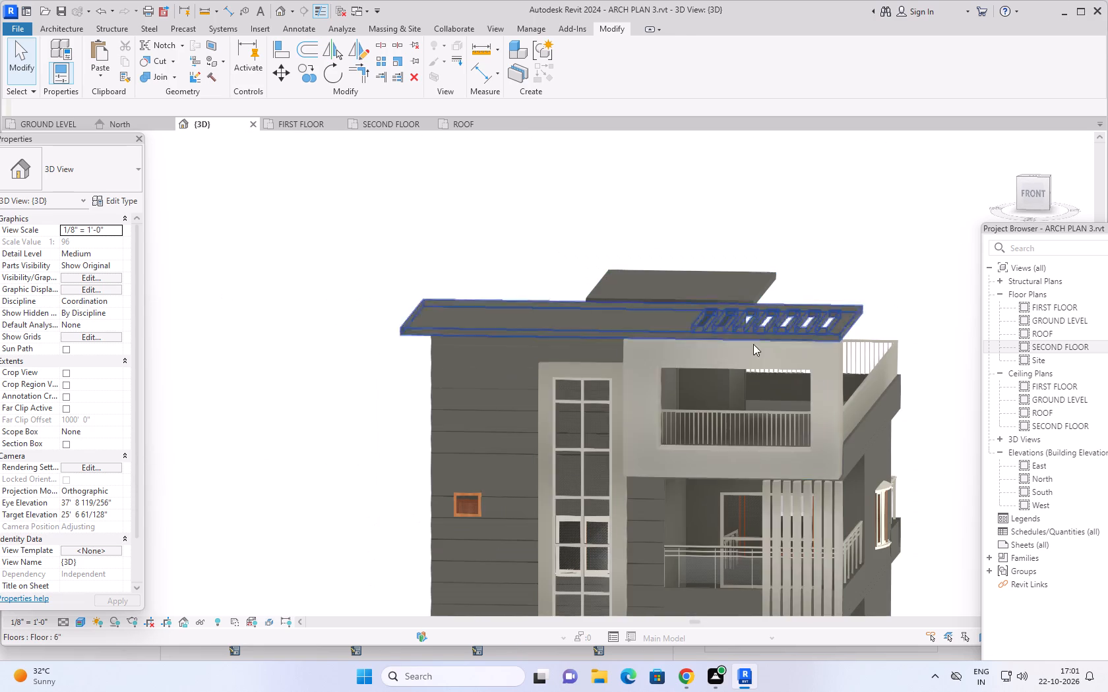
{"action": "middle_click_drag", "start_coordinate": [840, 361], "coordinate": [857, 337], "text": "shift"}
{"action": "scroll", "coordinate": [880, 426], "scroll_direction": "down", "scroll_amount": 3}
{"action": "middle_click_drag", "start_coordinate": [891, 471], "coordinate": [883, 427]}
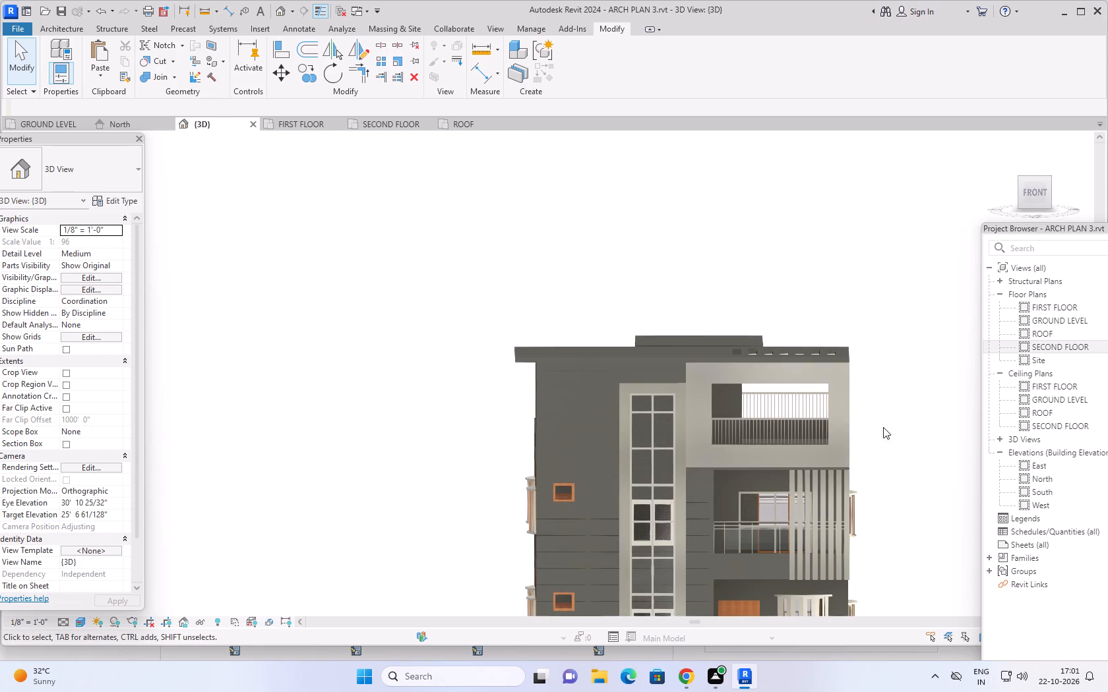
{"action": "middle_click_drag", "start_coordinate": [883, 427], "coordinate": [869, 374]}
{"action": "middle_click_drag", "start_coordinate": [873, 430], "coordinate": [818, 453]}
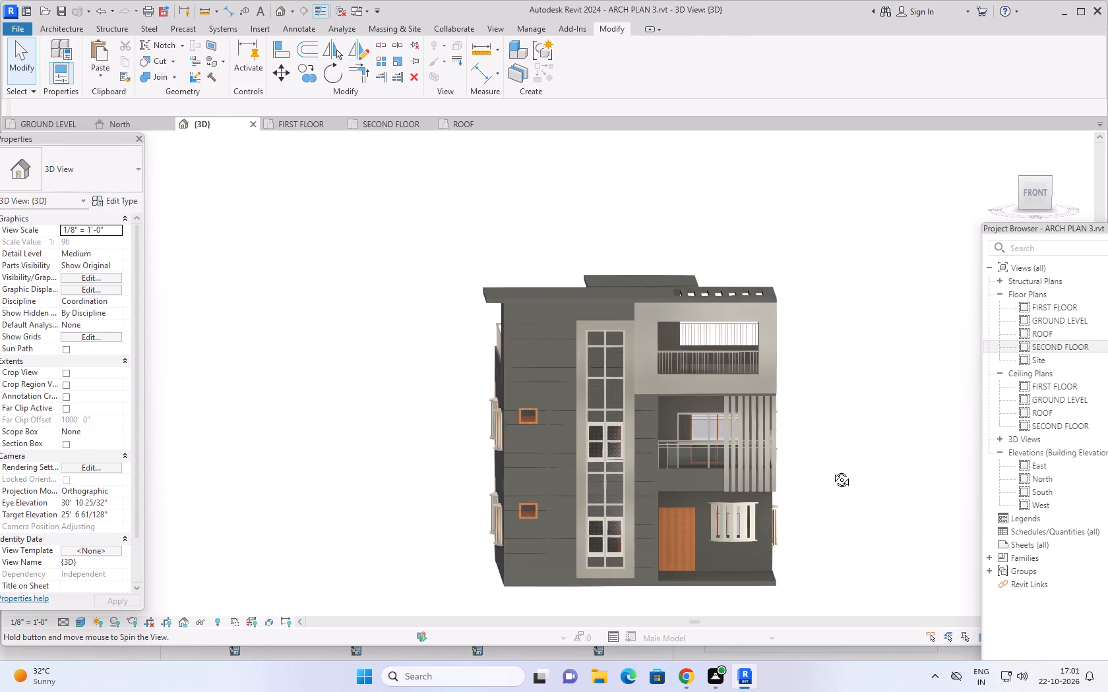
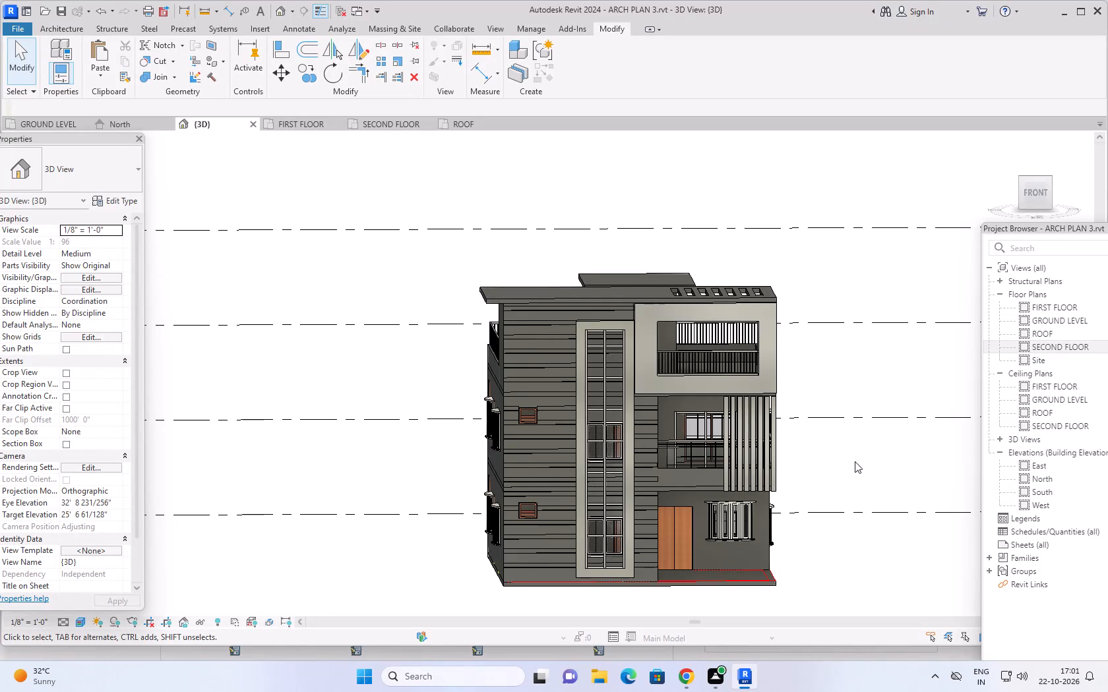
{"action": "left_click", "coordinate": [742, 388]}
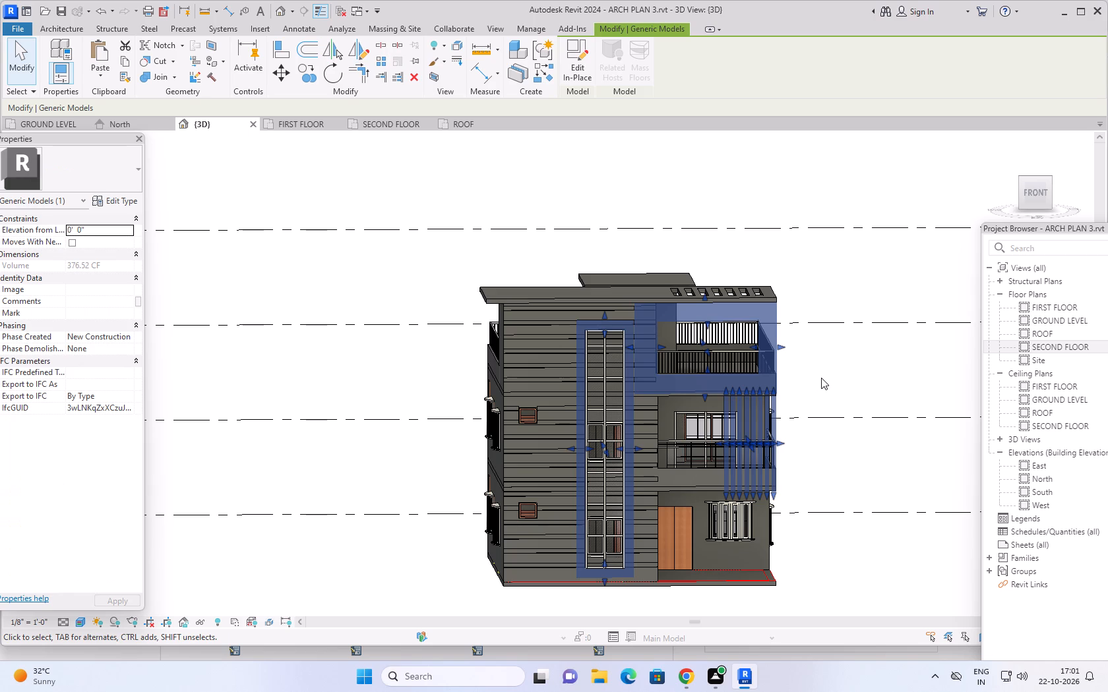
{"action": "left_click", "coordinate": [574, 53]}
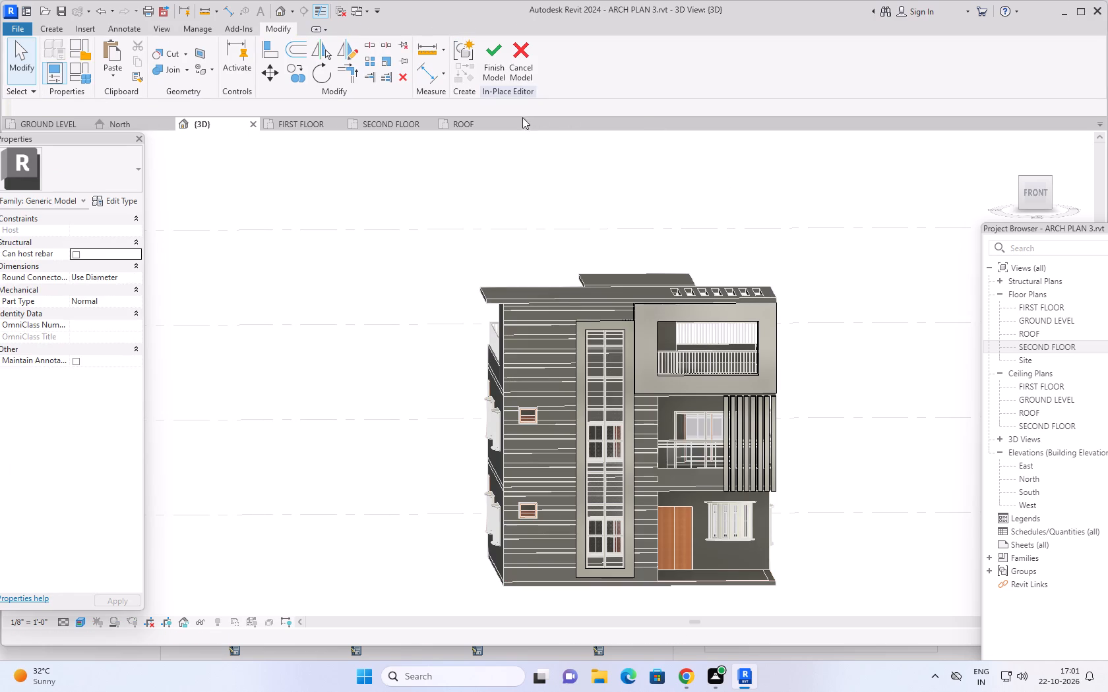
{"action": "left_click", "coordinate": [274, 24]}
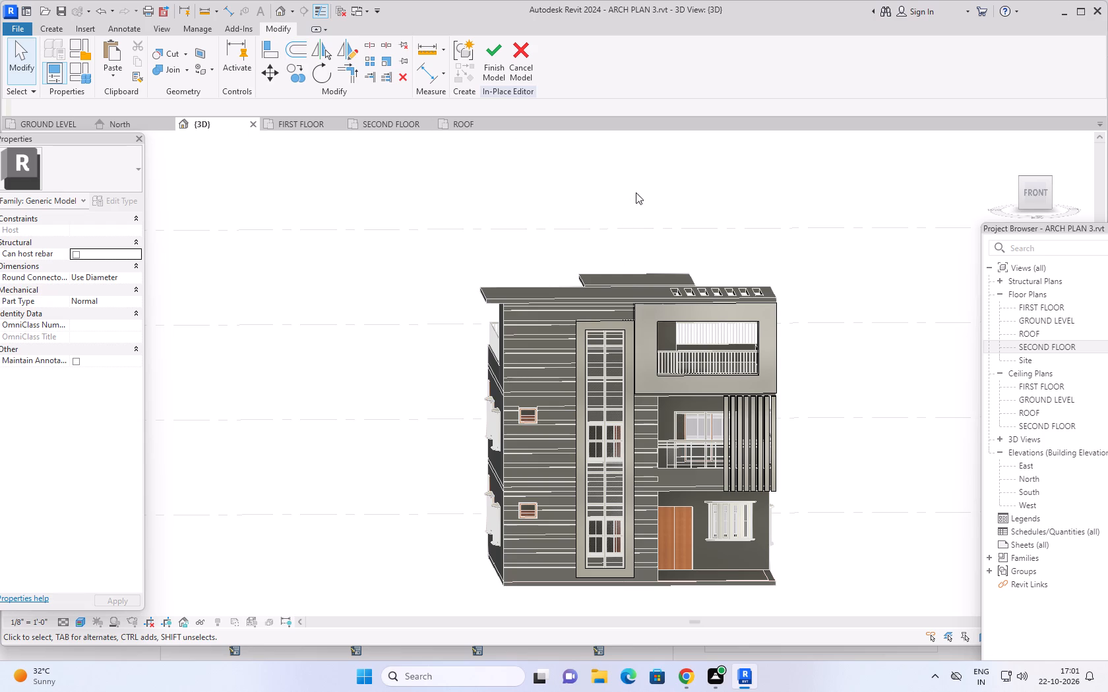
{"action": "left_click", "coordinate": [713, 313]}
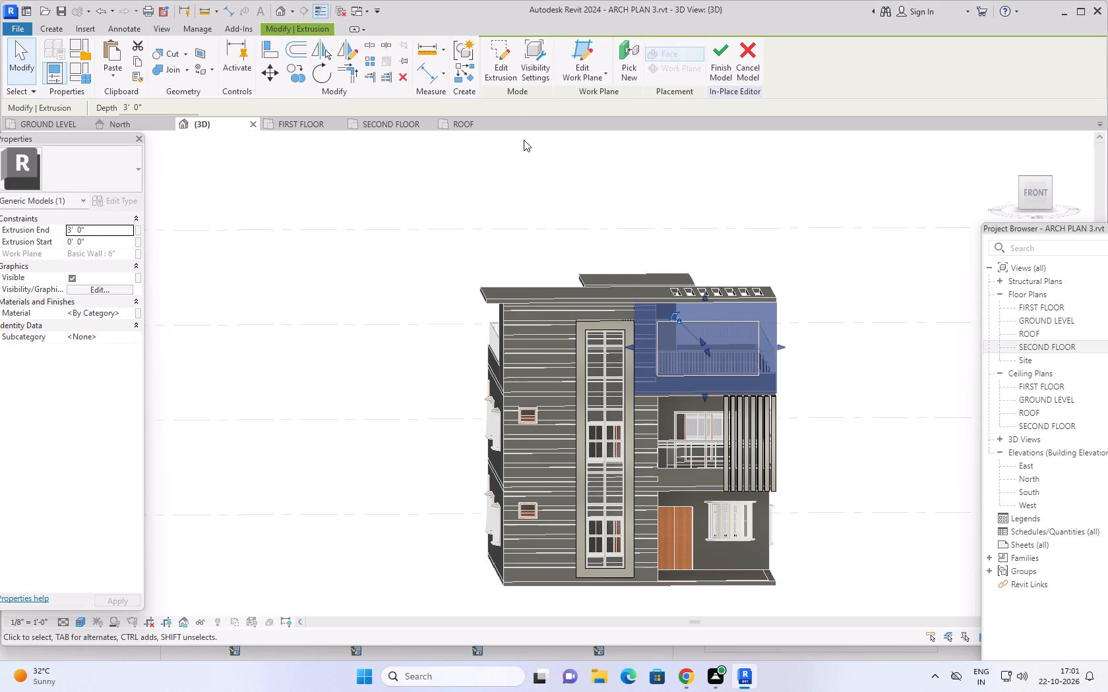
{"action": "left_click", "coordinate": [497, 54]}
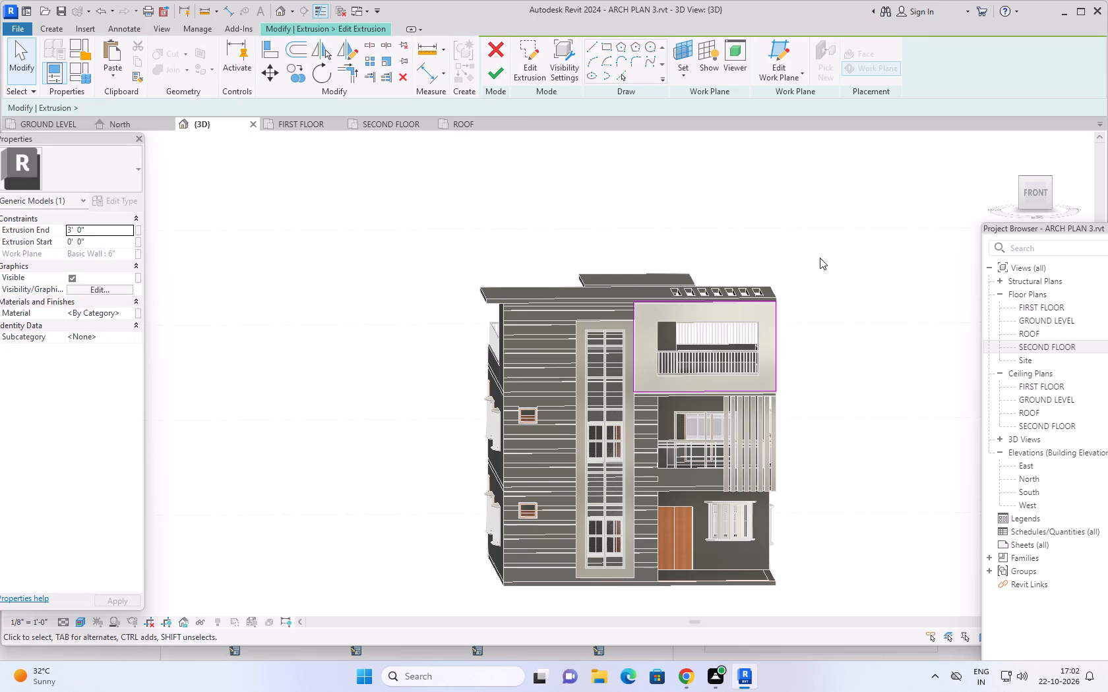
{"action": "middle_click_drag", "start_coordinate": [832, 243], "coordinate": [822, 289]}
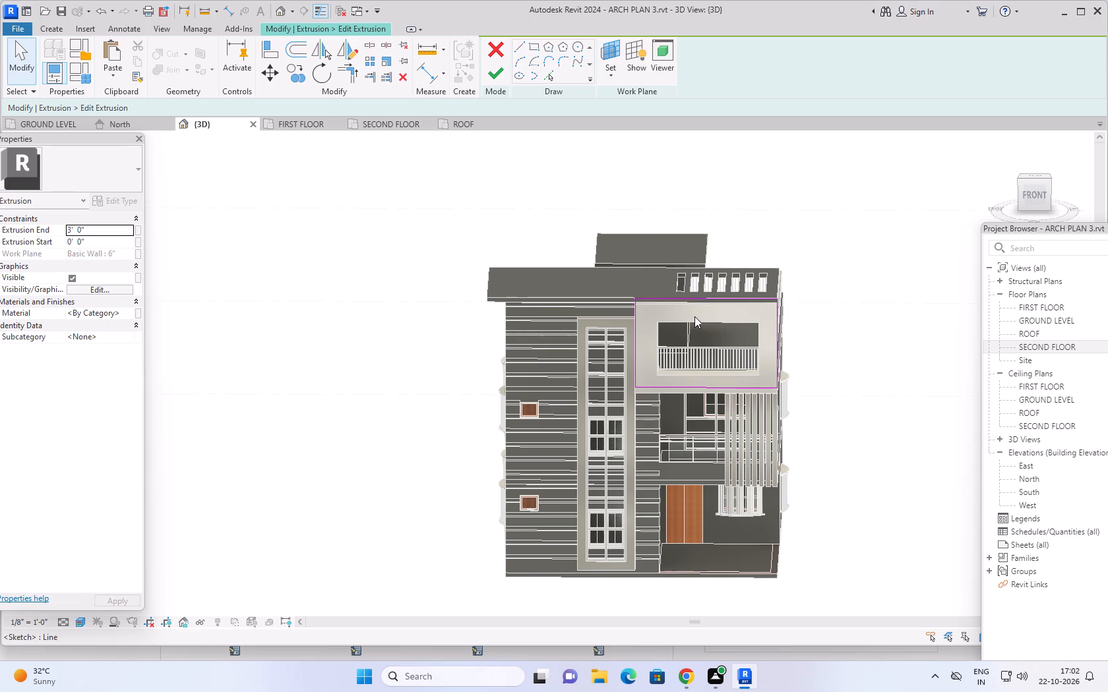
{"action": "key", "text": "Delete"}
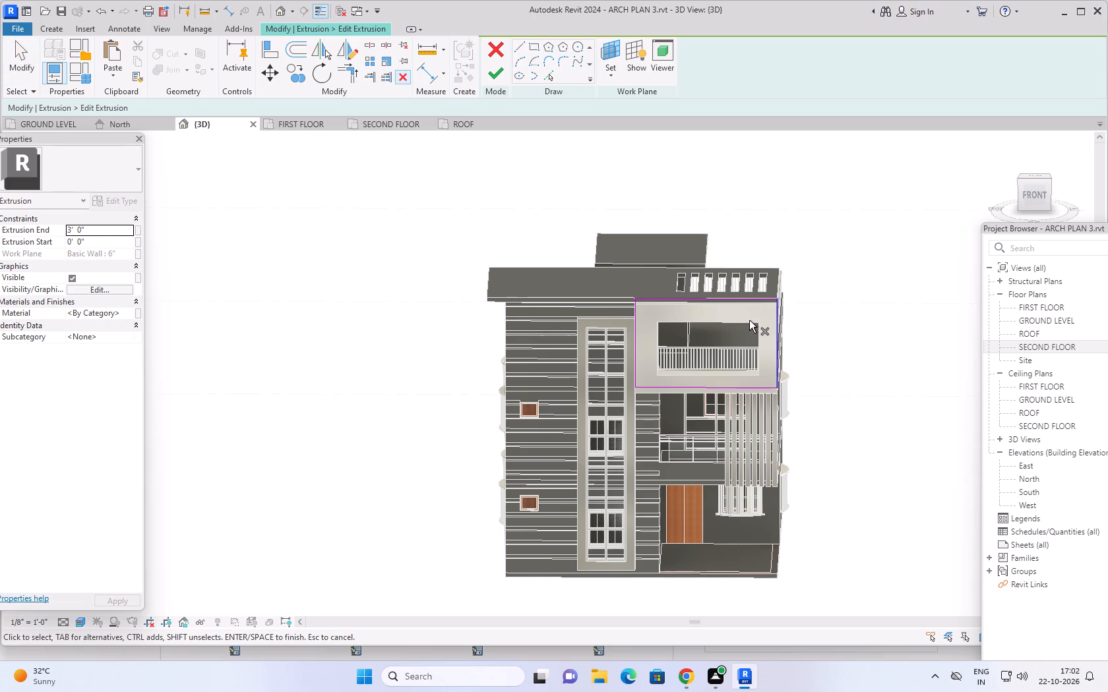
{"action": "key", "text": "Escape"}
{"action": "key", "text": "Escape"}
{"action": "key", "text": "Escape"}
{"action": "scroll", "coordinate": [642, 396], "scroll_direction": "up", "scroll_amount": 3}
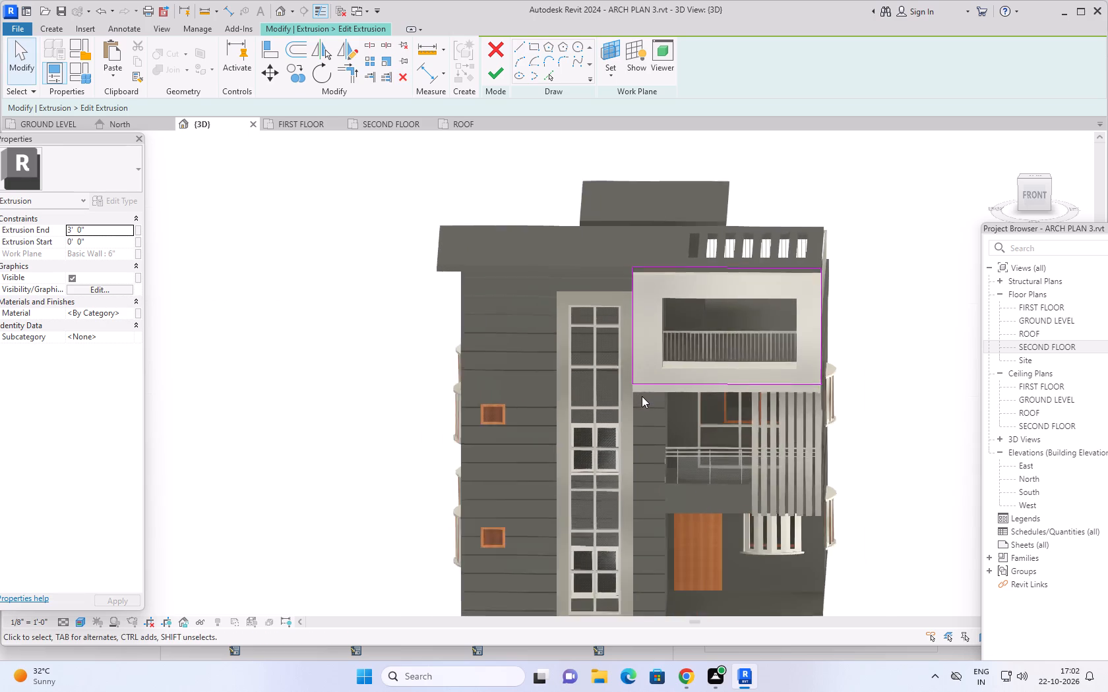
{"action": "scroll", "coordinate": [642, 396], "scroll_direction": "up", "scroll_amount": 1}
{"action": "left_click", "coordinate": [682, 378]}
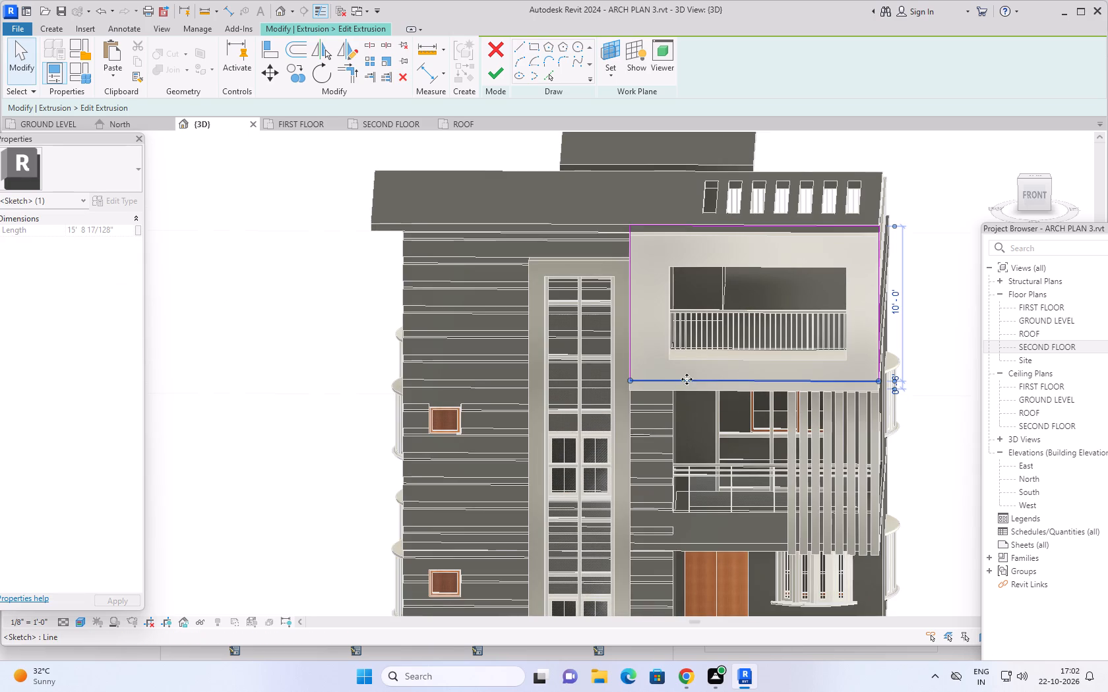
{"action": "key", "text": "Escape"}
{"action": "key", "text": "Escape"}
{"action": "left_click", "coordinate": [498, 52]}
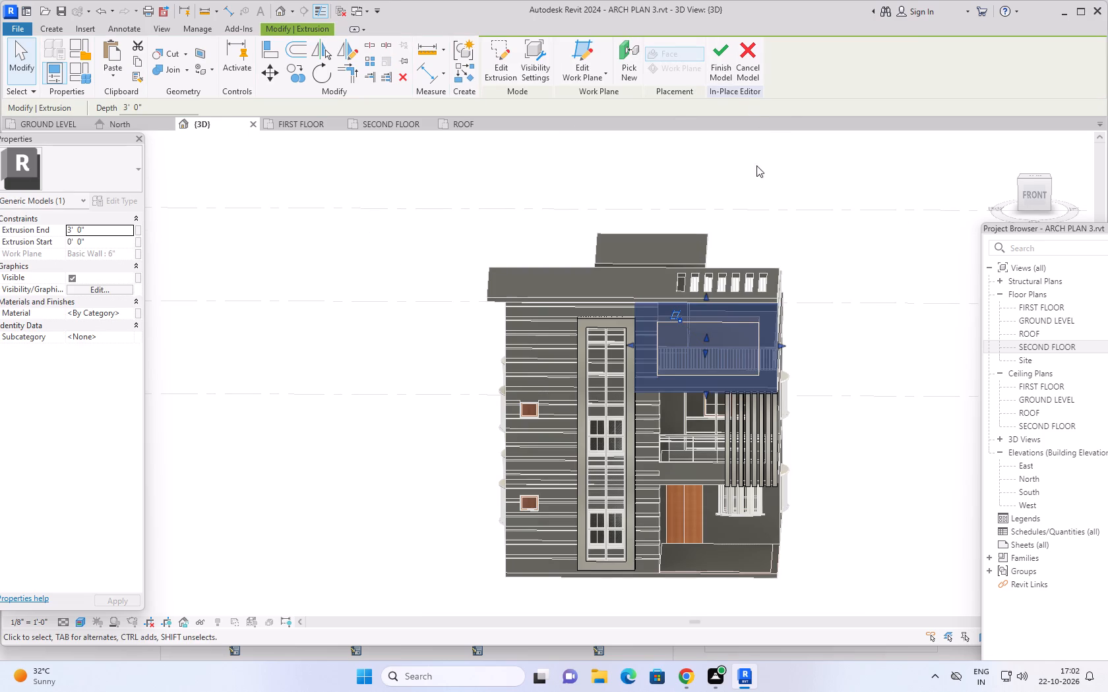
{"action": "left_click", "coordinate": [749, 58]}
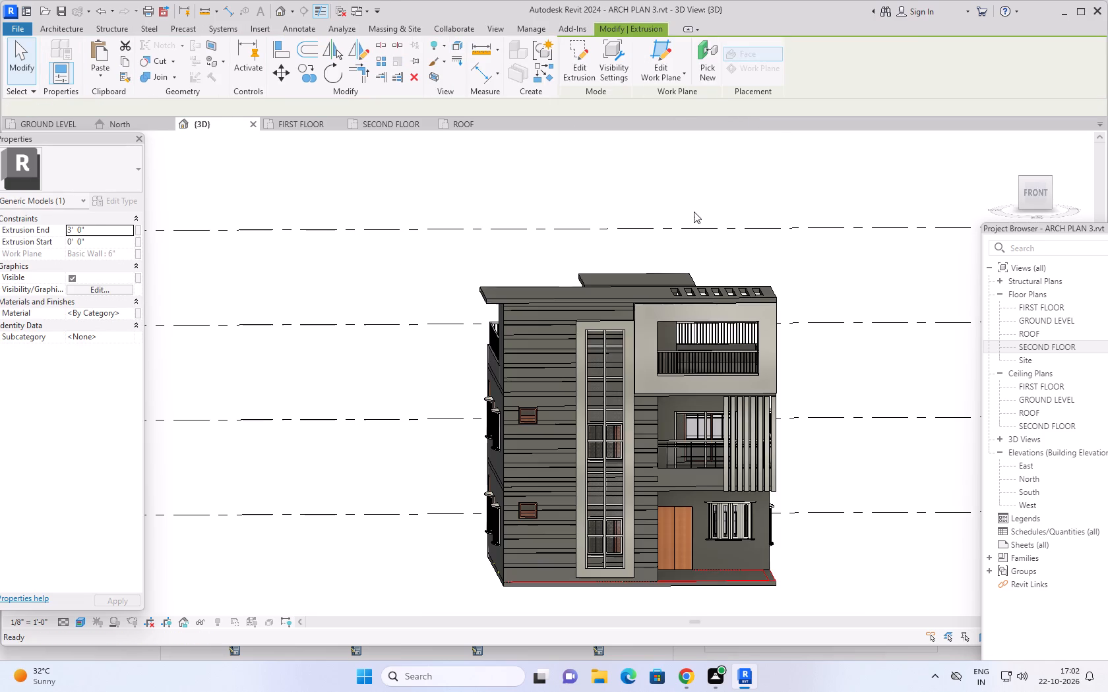
Edit the front facade model in place and delete the second-floor terrace frame's solid extrusion and its void extrusion.
{"action": "left_click", "coordinate": [722, 312]}
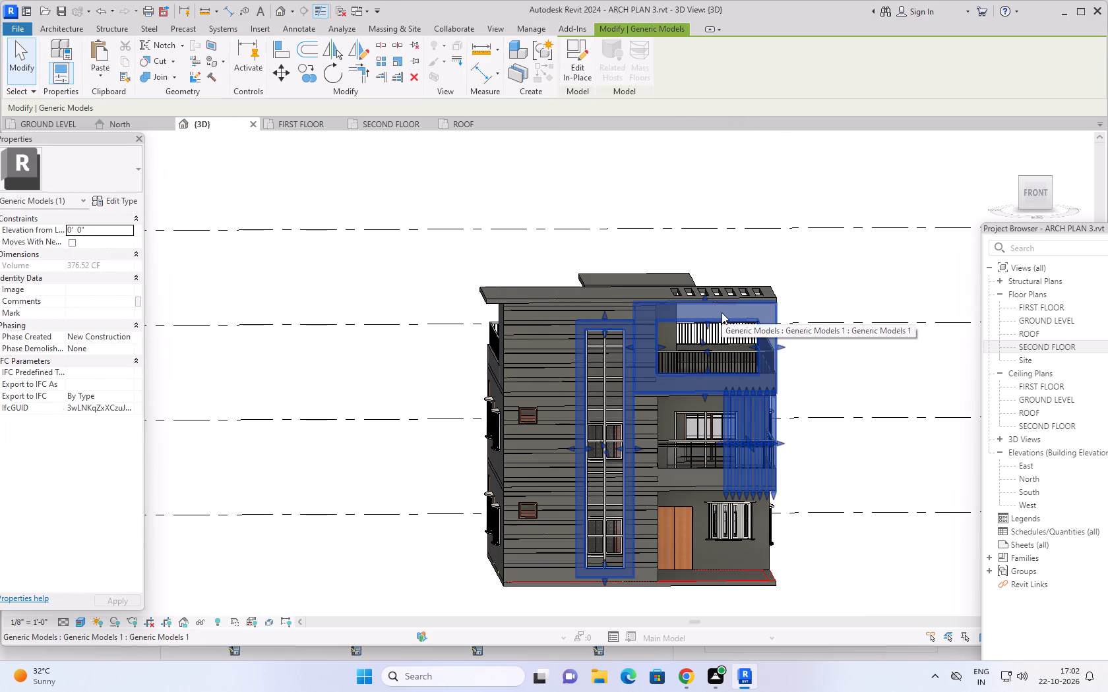
{"action": "left_click", "coordinate": [574, 59]}
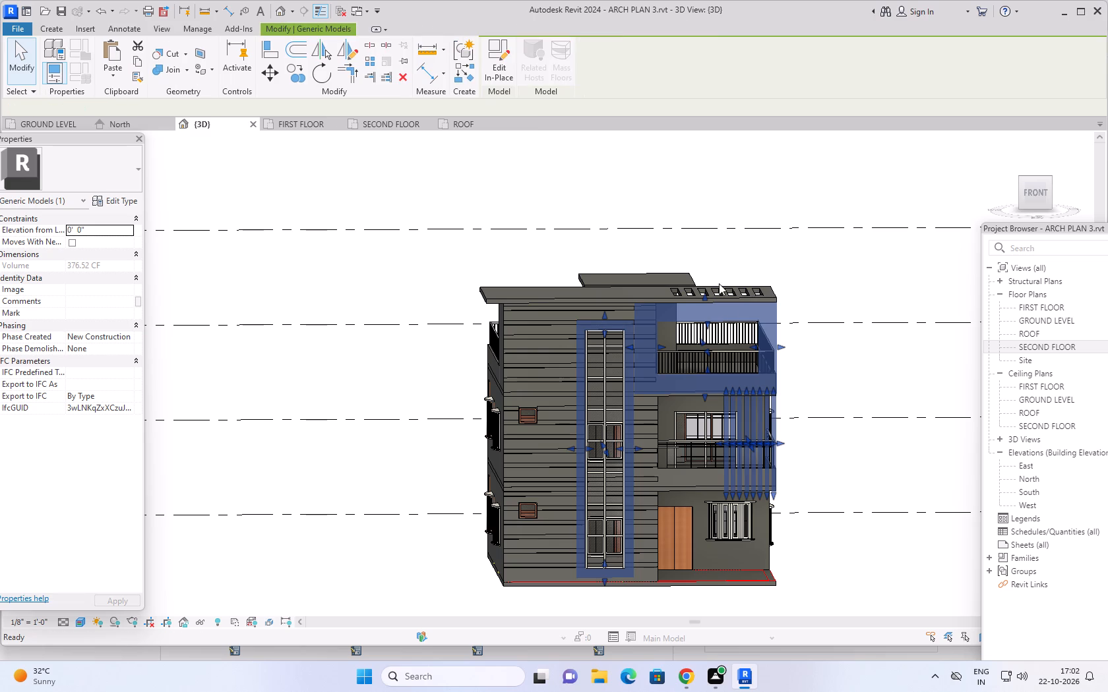
{"action": "left_click", "coordinate": [731, 315]}
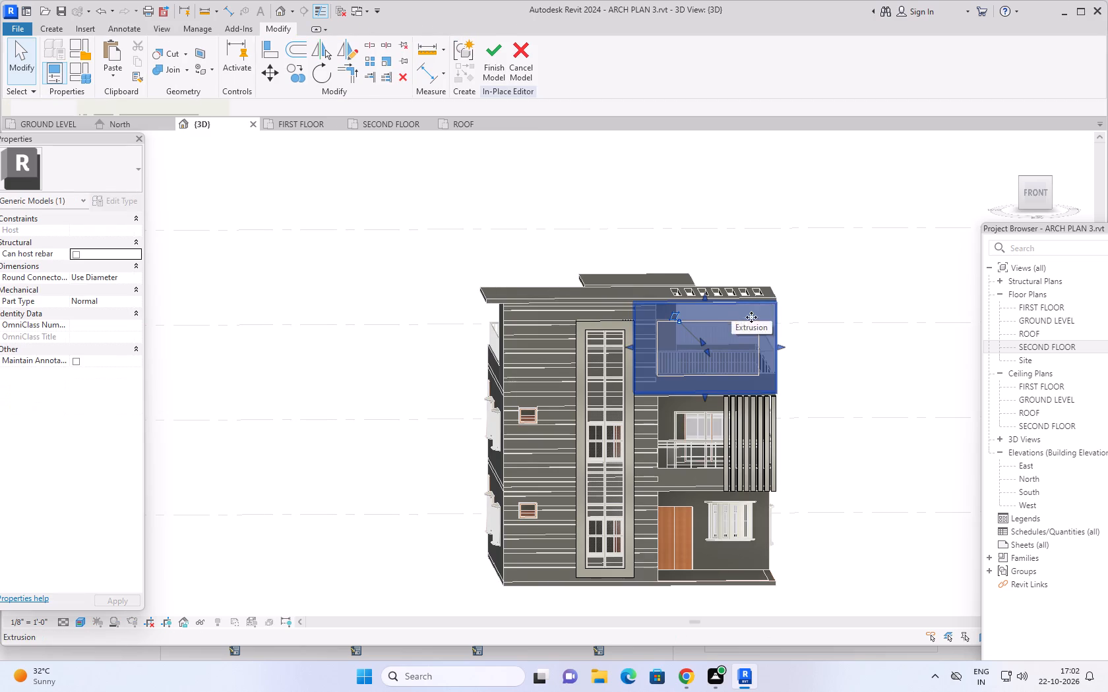
{"action": "key", "text": "Delete"}
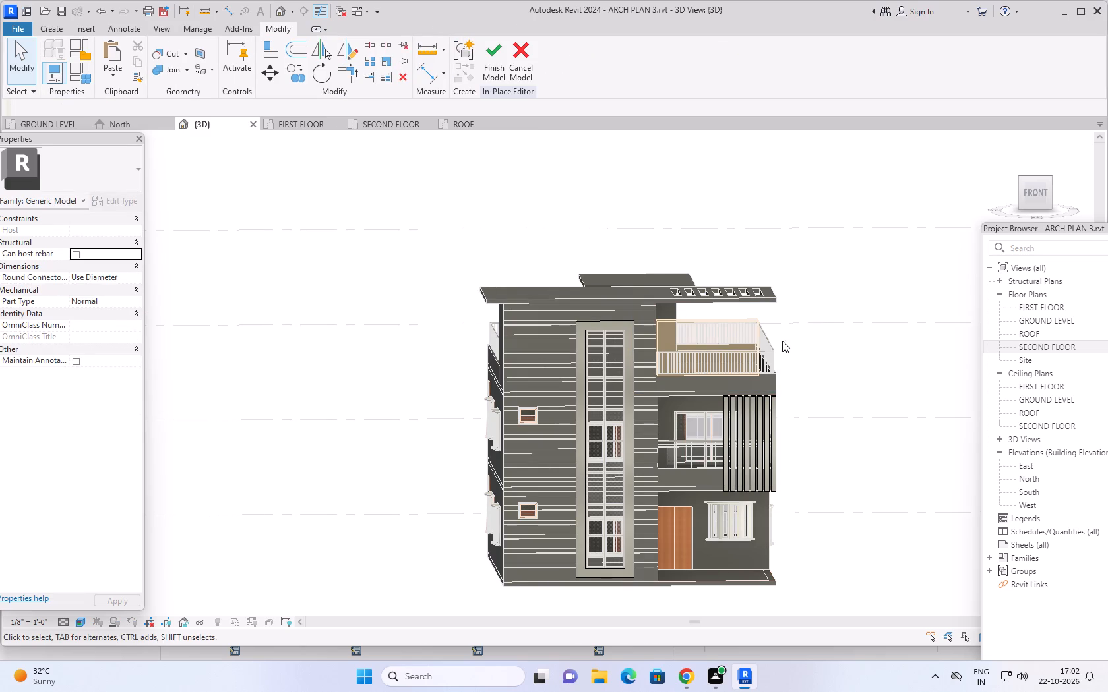
{"action": "left_click", "coordinate": [734, 343]}
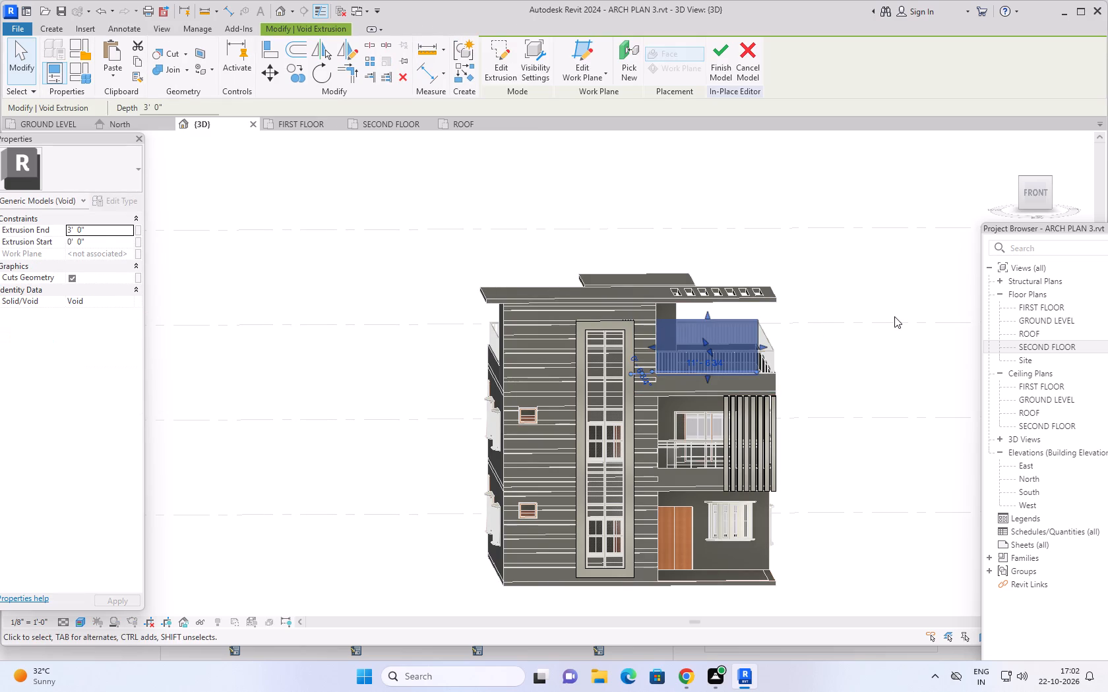
{"action": "key", "text": "Delete"}
Examine the front facade without the terrace frame from several angles.
{"action": "middle_click_drag", "start_coordinate": [857, 298], "coordinate": [768, 285]}
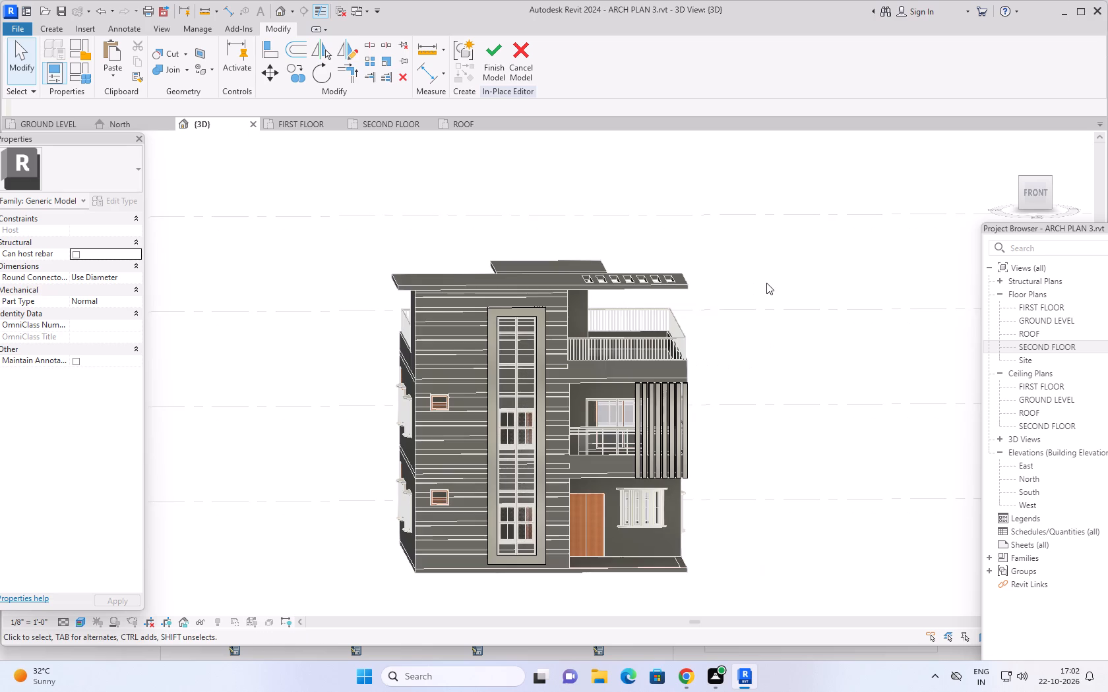
{"action": "middle_click_drag", "start_coordinate": [760, 286], "coordinate": [758, 291], "text": "shift"}
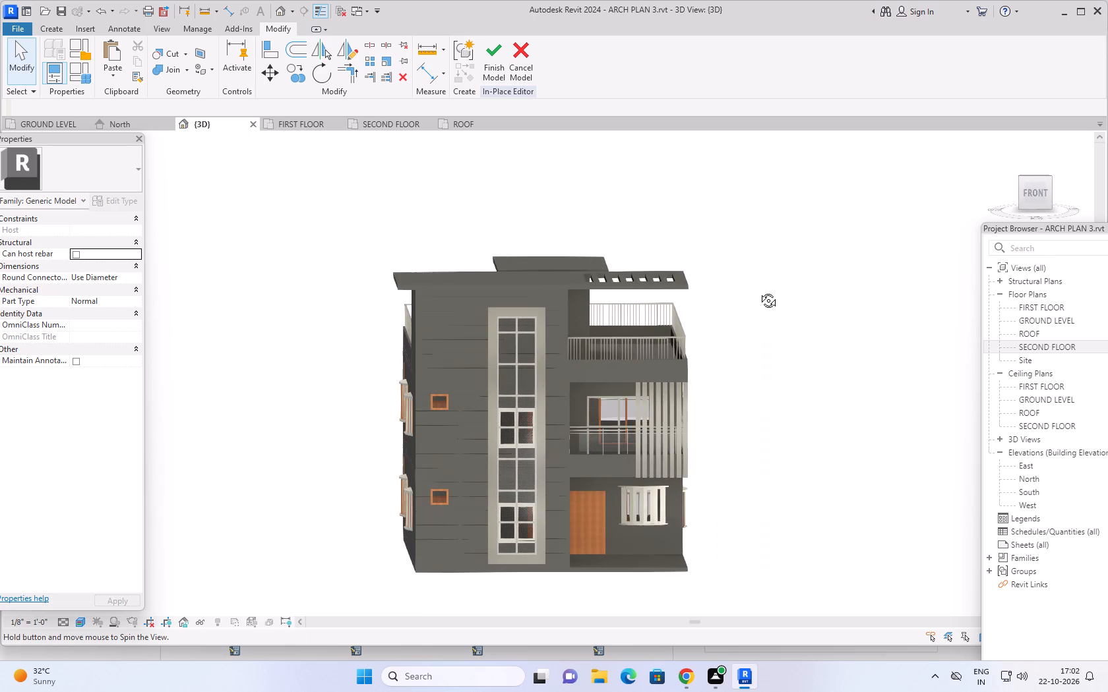
{"action": "middle_click_drag", "start_coordinate": [758, 291], "coordinate": [755, 265], "text": "shift"}
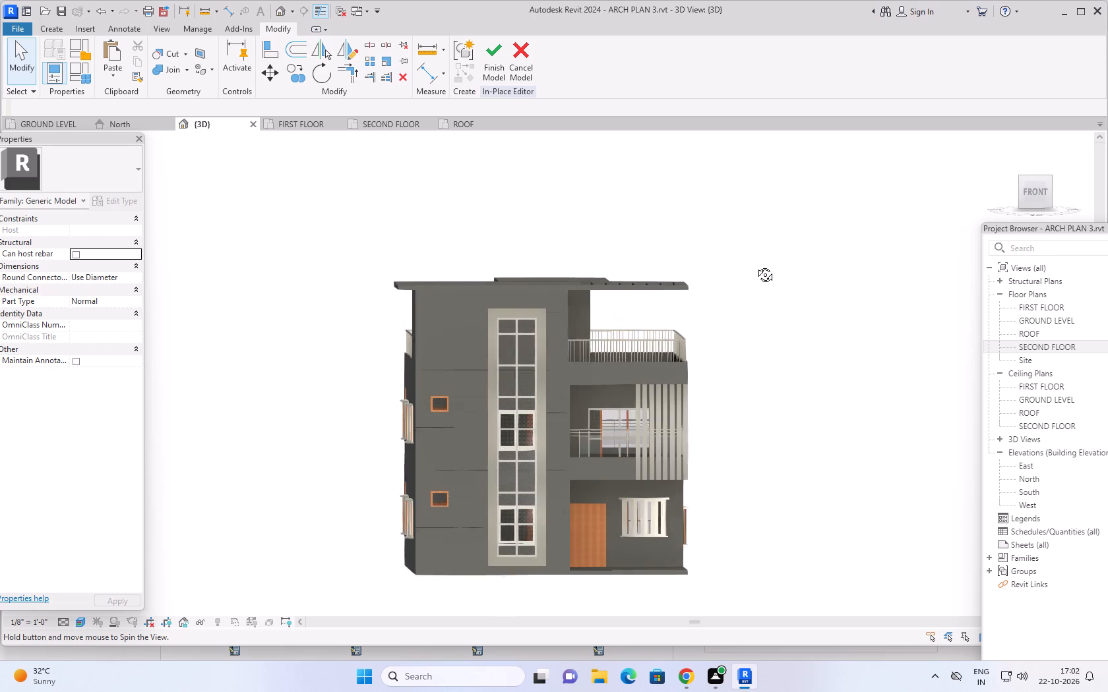
{"action": "middle_click_drag", "start_coordinate": [755, 265], "coordinate": [754, 264], "text": "shift"}
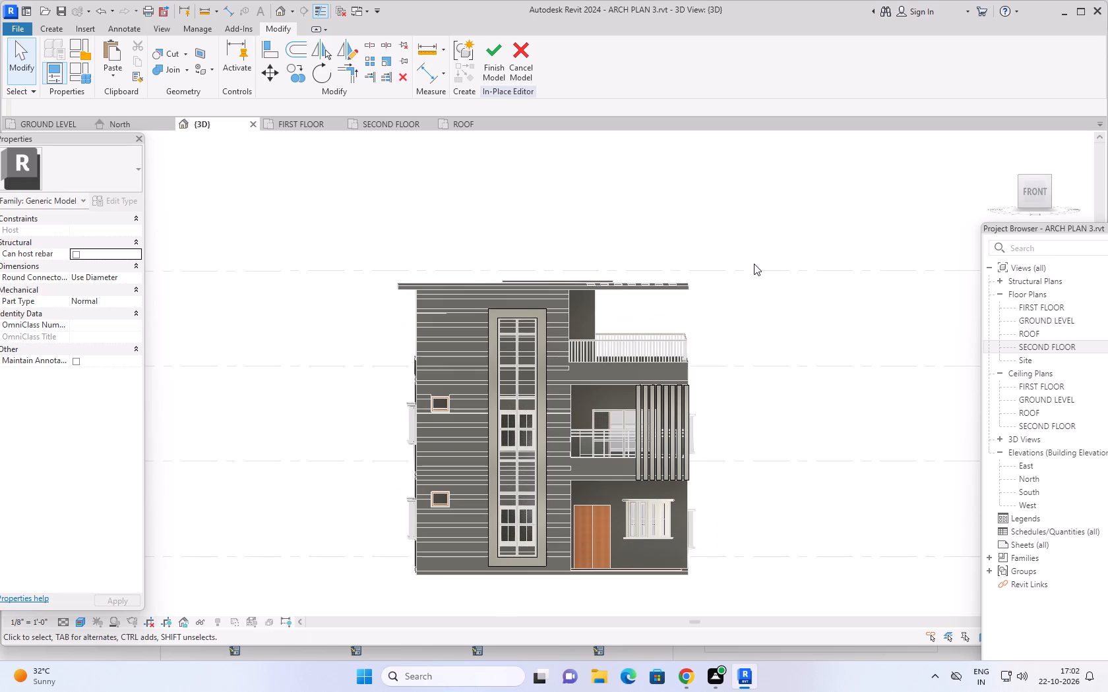
{"action": "middle_click_drag", "start_coordinate": [754, 310], "coordinate": [745, 292]}
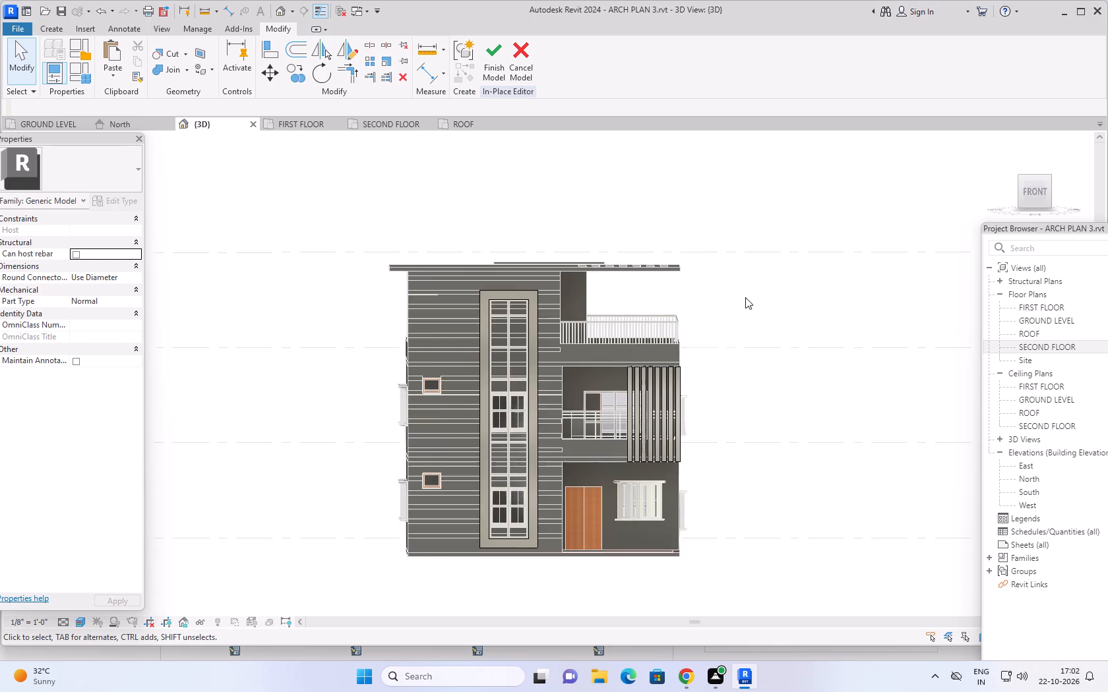
{"action": "middle_click", "coordinate": [743, 313]}
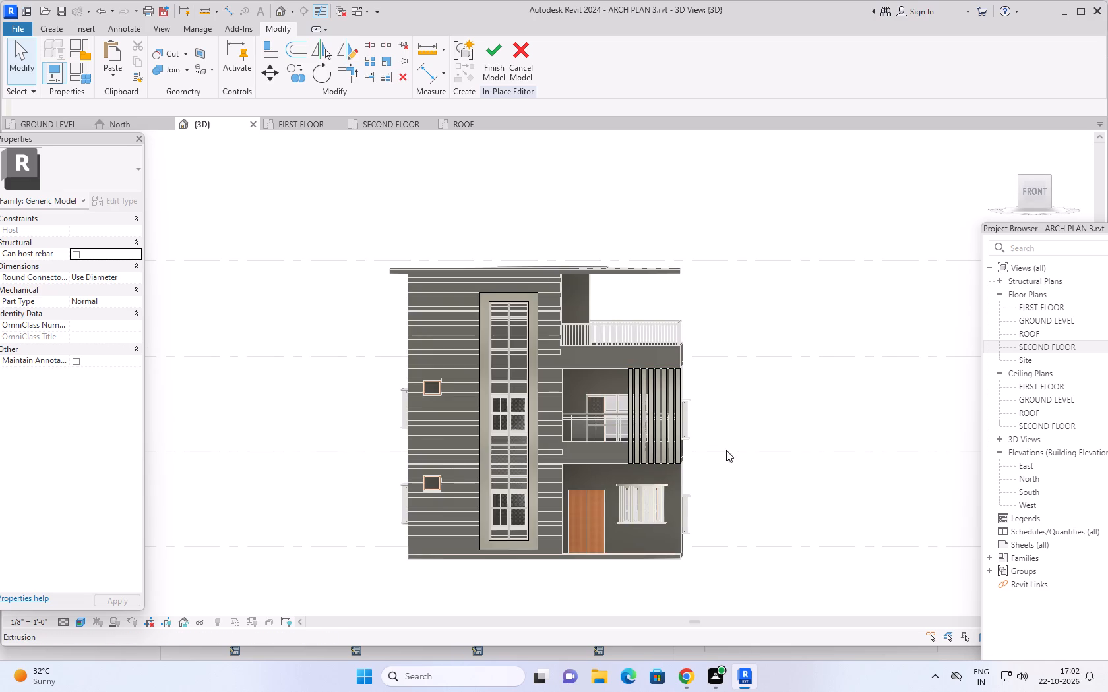
{"action": "middle_click_drag", "start_coordinate": [731, 457], "coordinate": [694, 471]}
Shorten the fifth vertical fin from the tower side by raising its lower end to the top of the first-floor balcony parapet.
{"action": "left_click", "coordinate": [668, 445]}
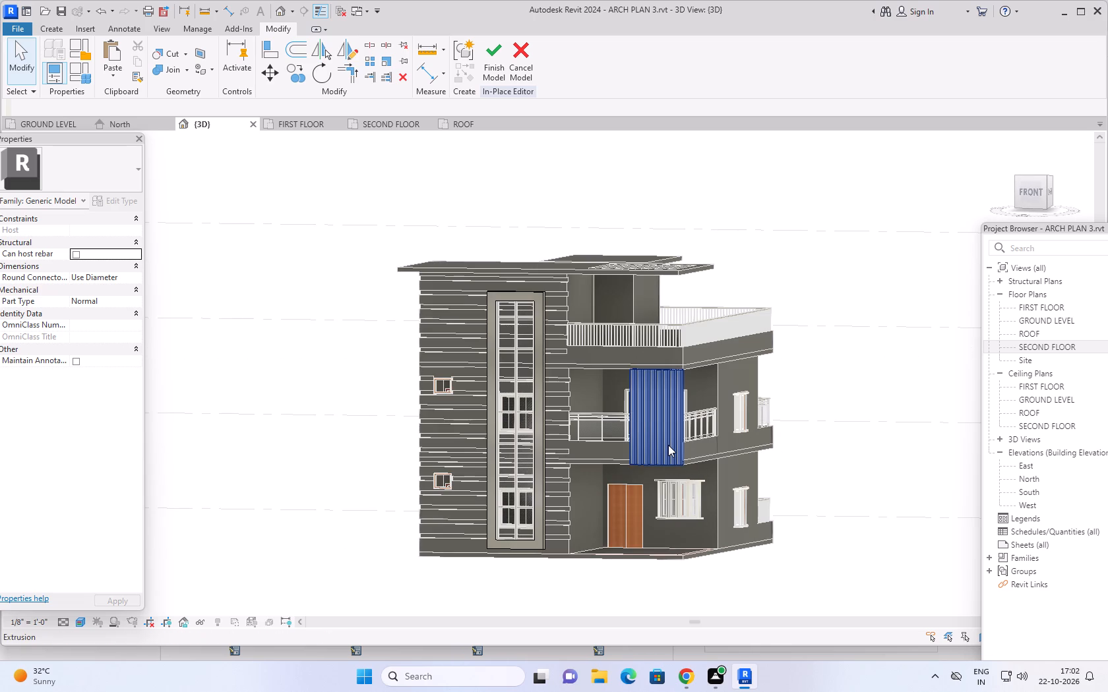
{"action": "scroll", "coordinate": [774, 437], "scroll_direction": "up", "scroll_amount": 7}
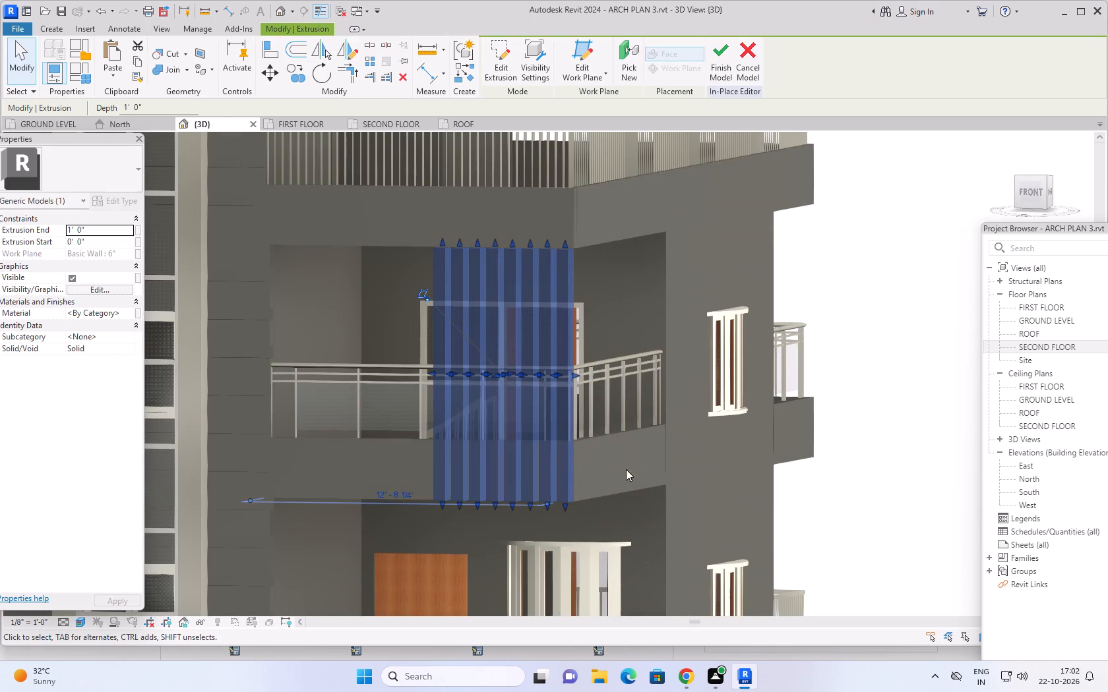
{"action": "middle_click_drag", "start_coordinate": [600, 485], "coordinate": [489, 501], "text": "shift"}
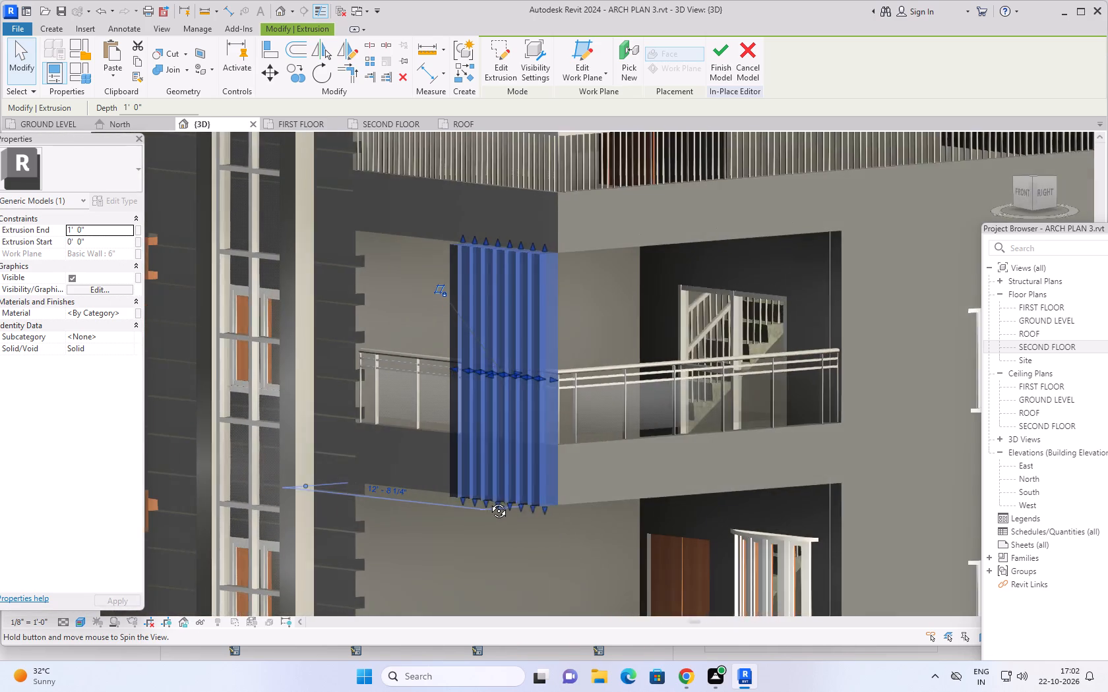
{"action": "middle_click_drag", "start_coordinate": [489, 501], "coordinate": [451, 498], "text": "shift"}
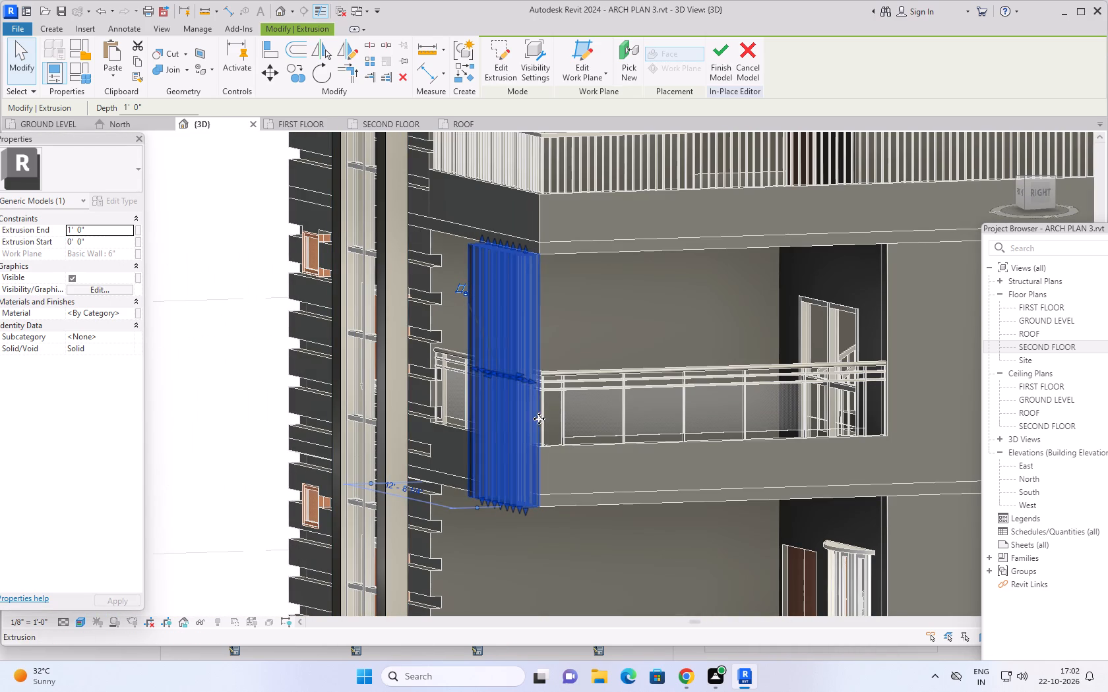
{"action": "middle_click_drag", "start_coordinate": [588, 462], "coordinate": [680, 468], "text": "shift"}
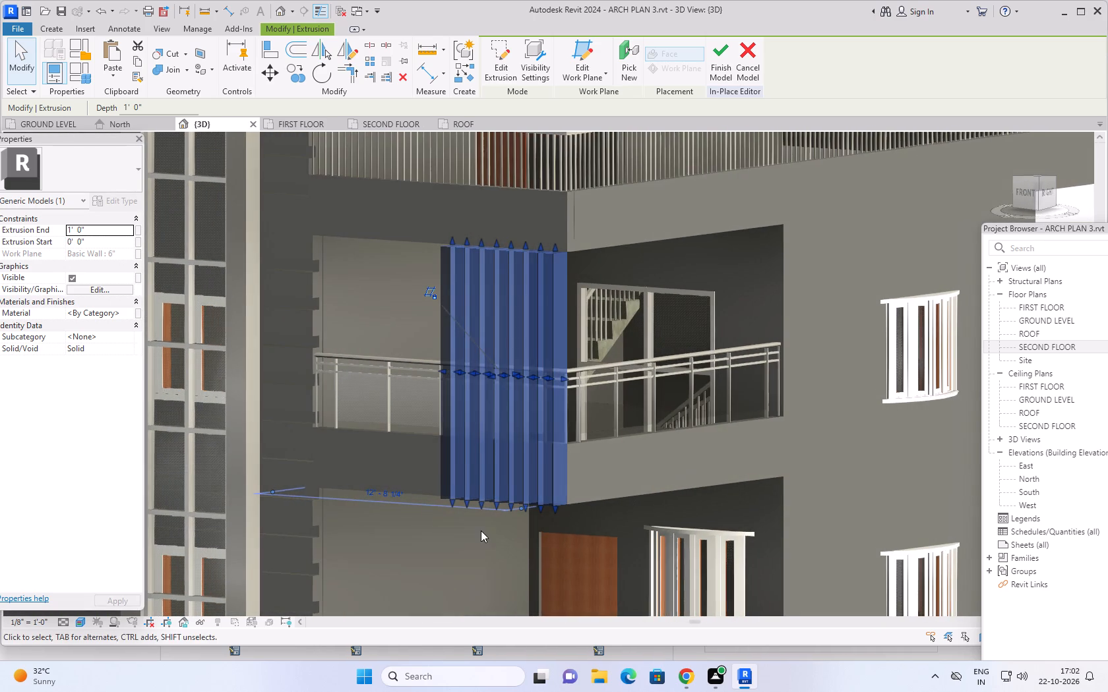
{"action": "left_click_drag", "start_coordinate": [509, 507], "coordinate": [518, 455]}
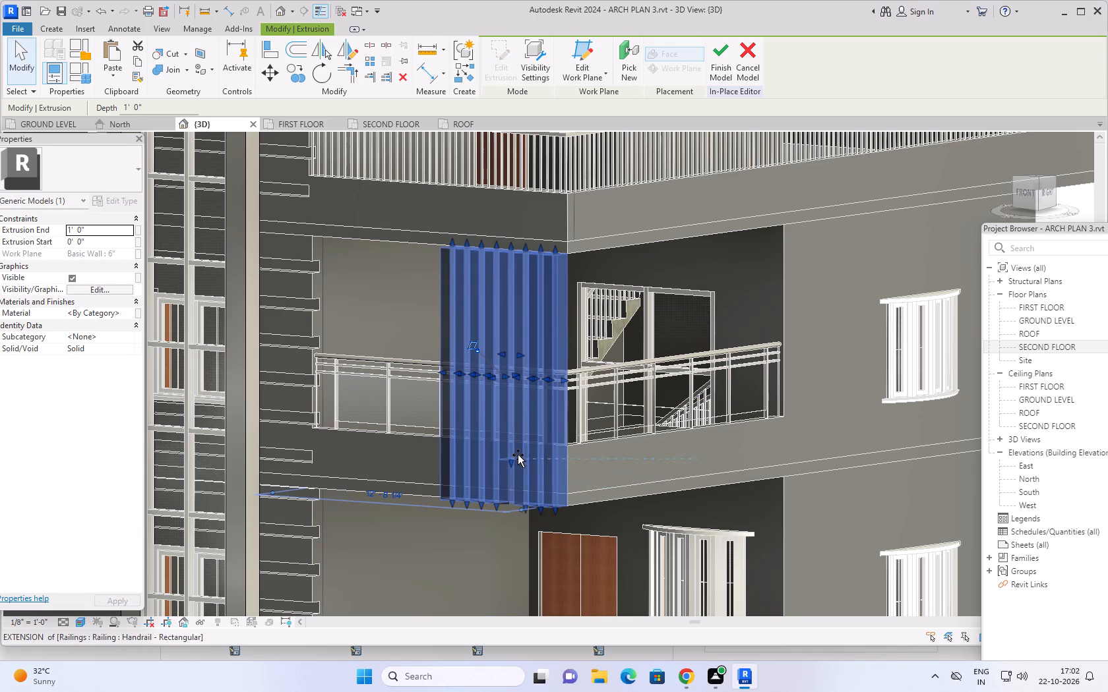
{"action": "left_click_drag", "start_coordinate": [518, 455], "coordinate": [520, 441]}
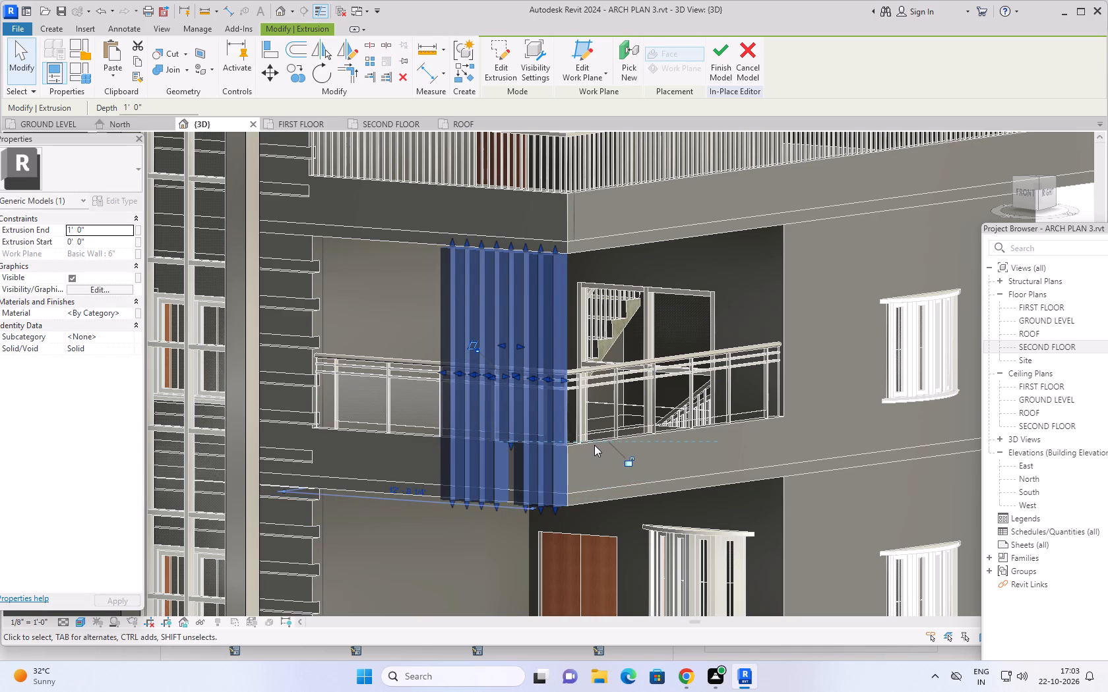
Align the lower ends of the first four vertical fins from the tower side with the top of the first-floor balcony parapet.
{"action": "middle_click_drag", "start_coordinate": [593, 446], "coordinate": [625, 531], "text": "shift"}
{"action": "middle_click_drag", "start_coordinate": [596, 471], "coordinate": [605, 485]}
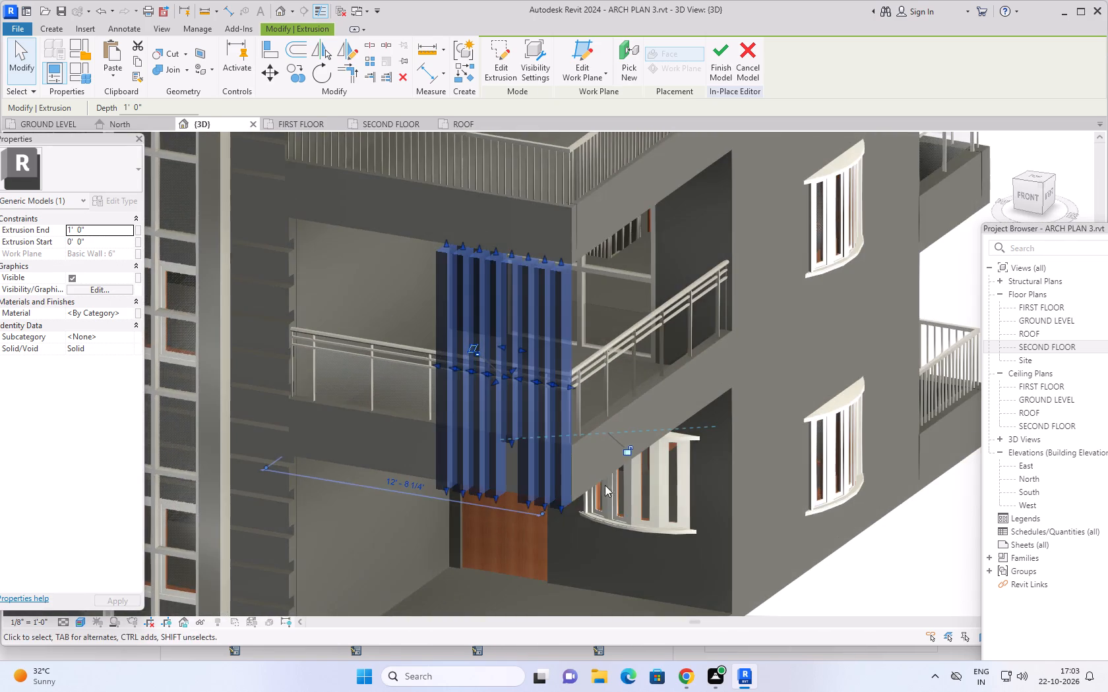
{"action": "middle_click_drag", "start_coordinate": [605, 485], "coordinate": [735, 532]}
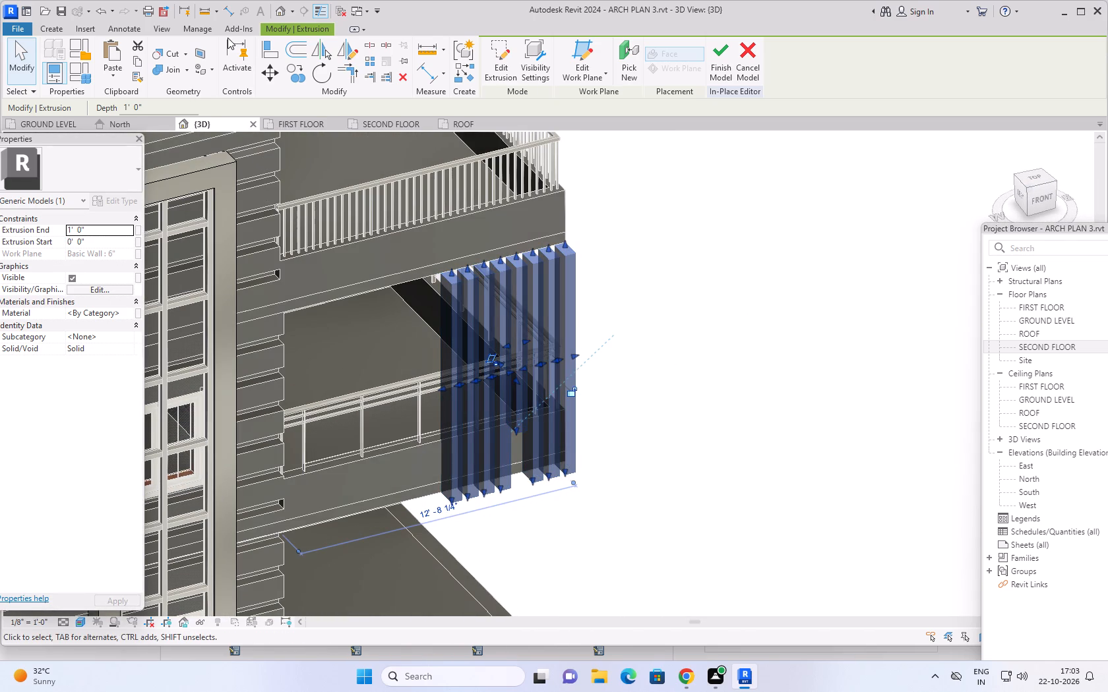
{"action": "left_click", "coordinate": [264, 50]}
{"action": "scroll", "coordinate": [394, 467], "scroll_direction": "up", "scroll_amount": 3}
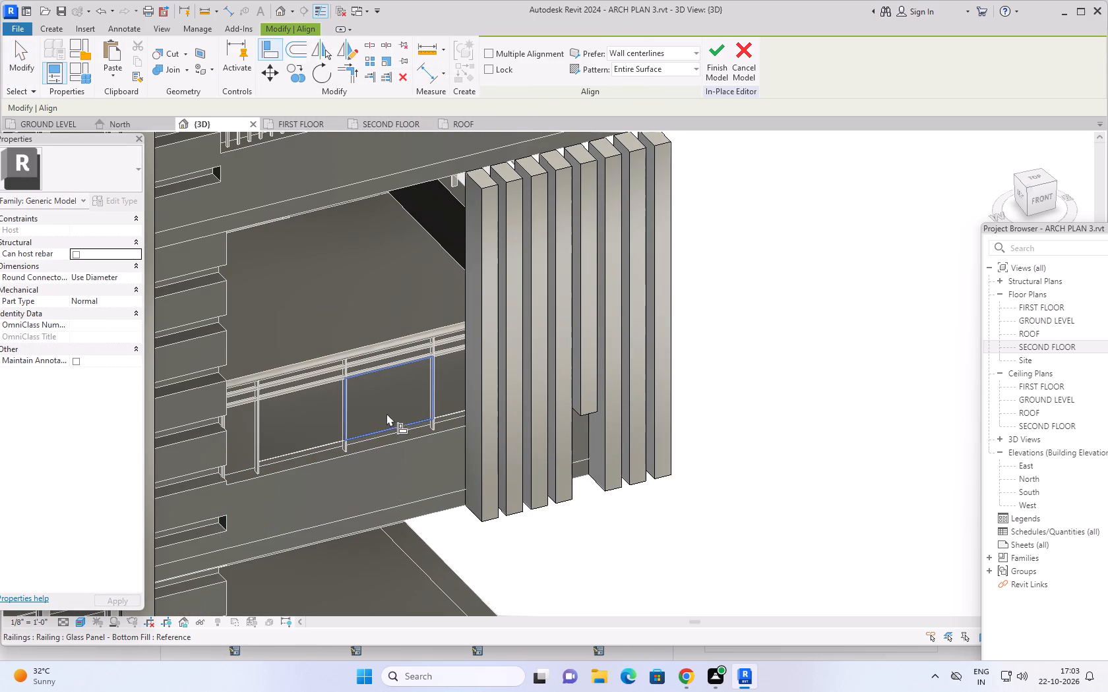
{"action": "middle_click_drag", "start_coordinate": [439, 453], "coordinate": [431, 388]}
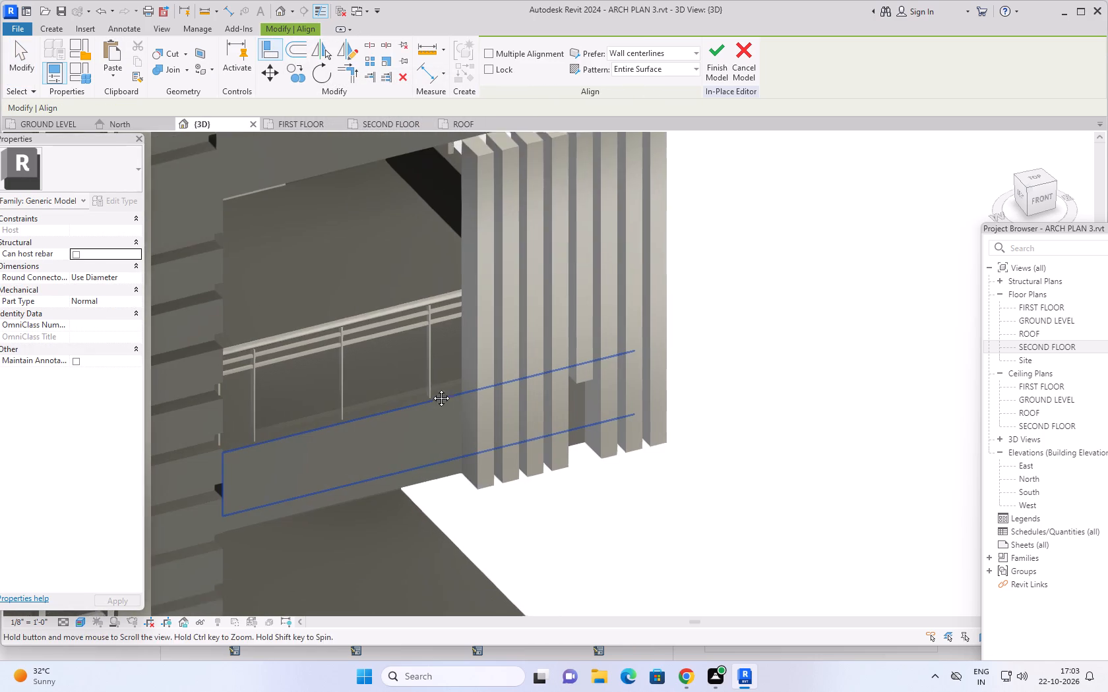
{"action": "middle_click_drag", "start_coordinate": [431, 388], "coordinate": [431, 378]}
{"action": "middle_click_drag", "start_coordinate": [433, 405], "coordinate": [501, 484], "text": "shift"}
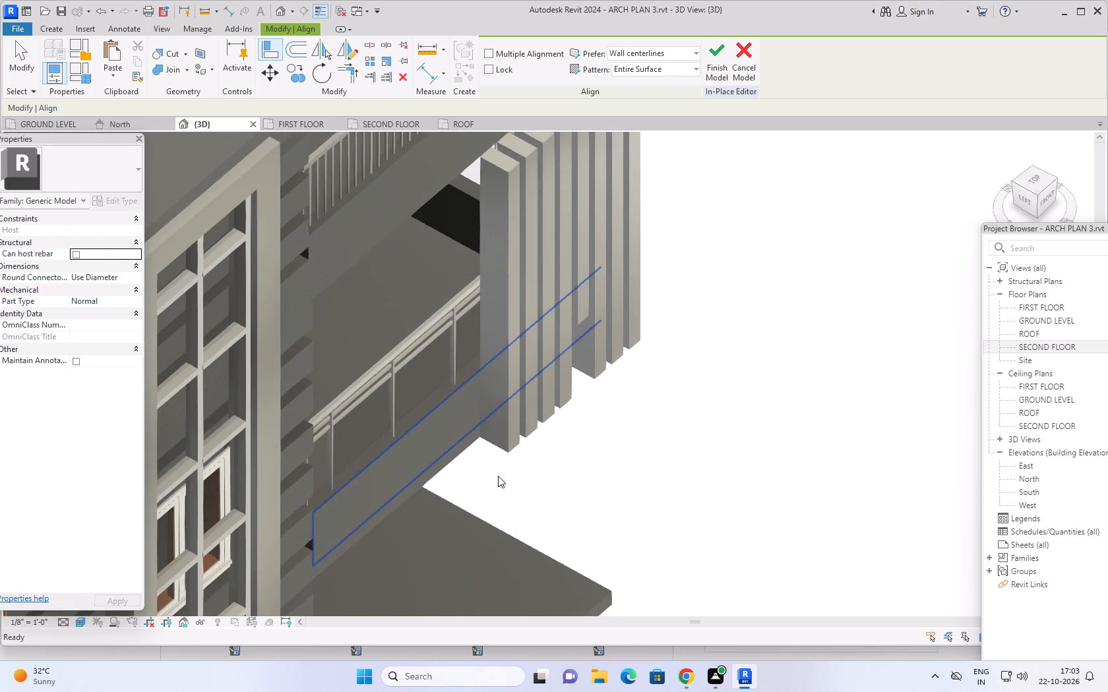
{"action": "left_click", "coordinate": [436, 397]}
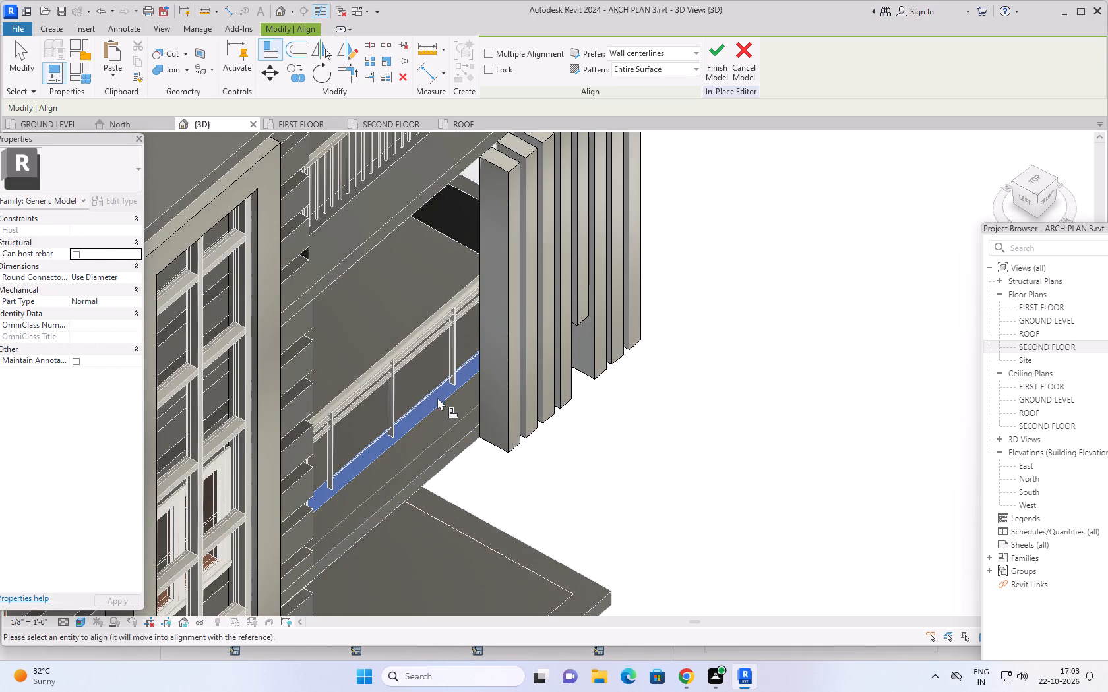
{"action": "left_click", "coordinate": [486, 442]}
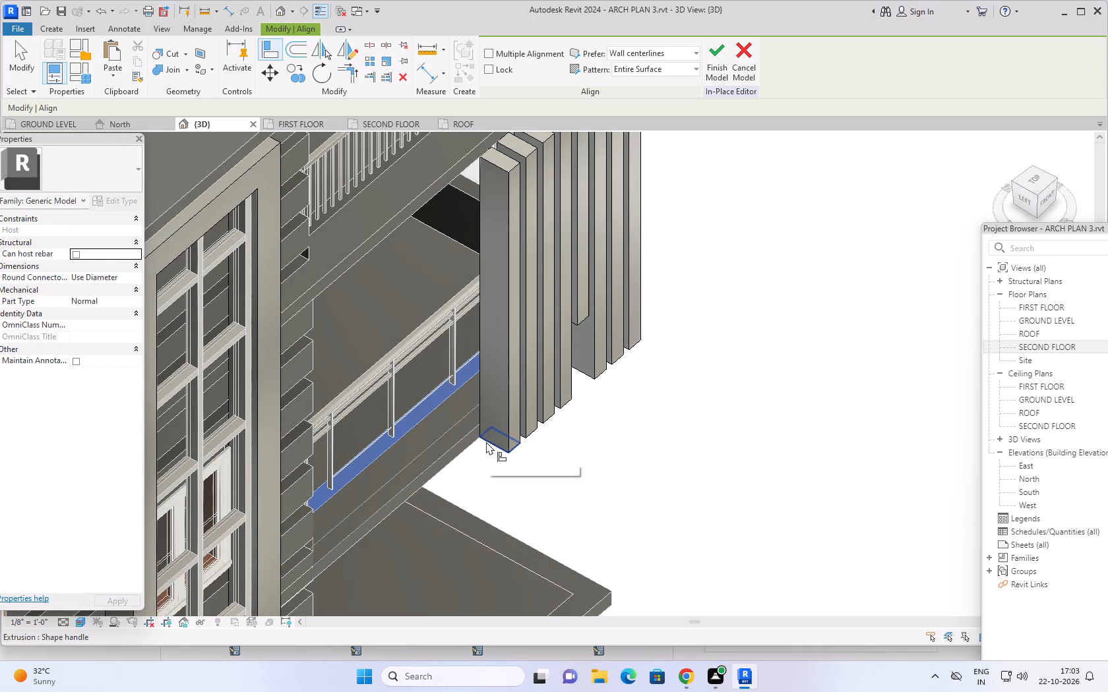
{"action": "left_click", "coordinate": [434, 400]}
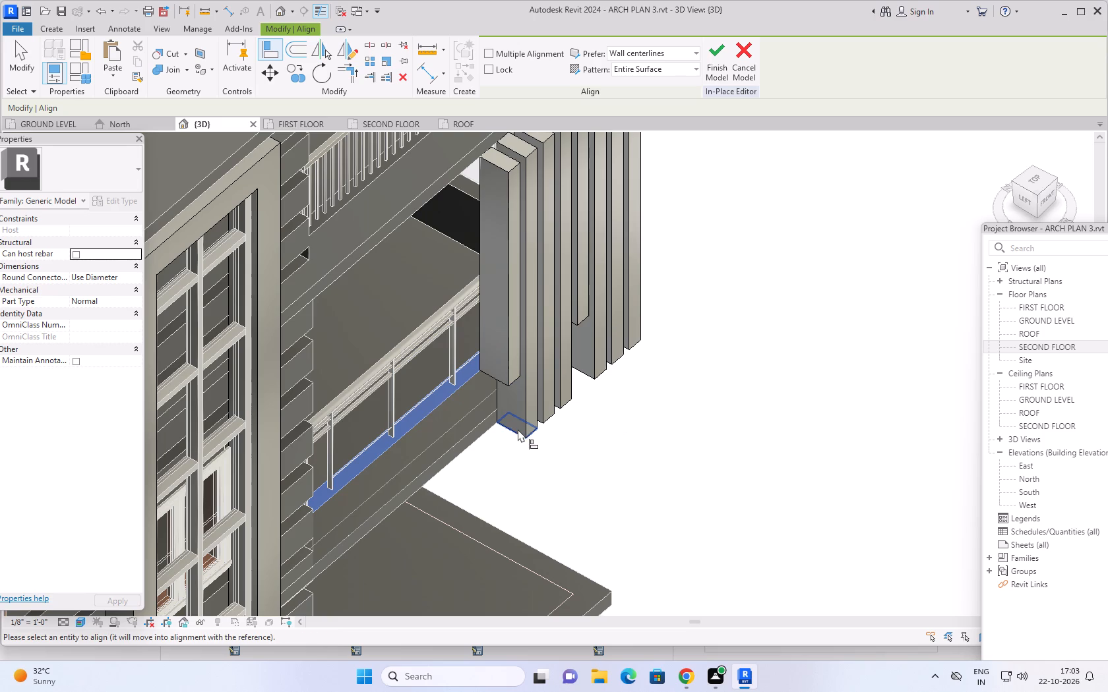
{"action": "left_click", "coordinate": [518, 429]}
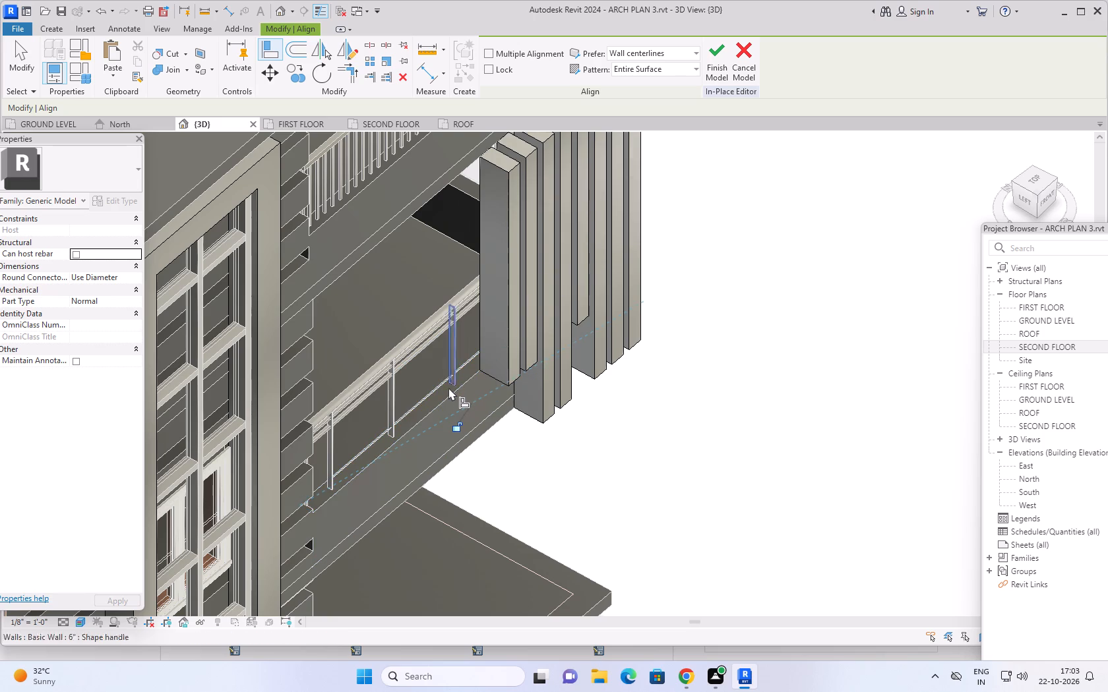
{"action": "left_click", "coordinate": [442, 393]}
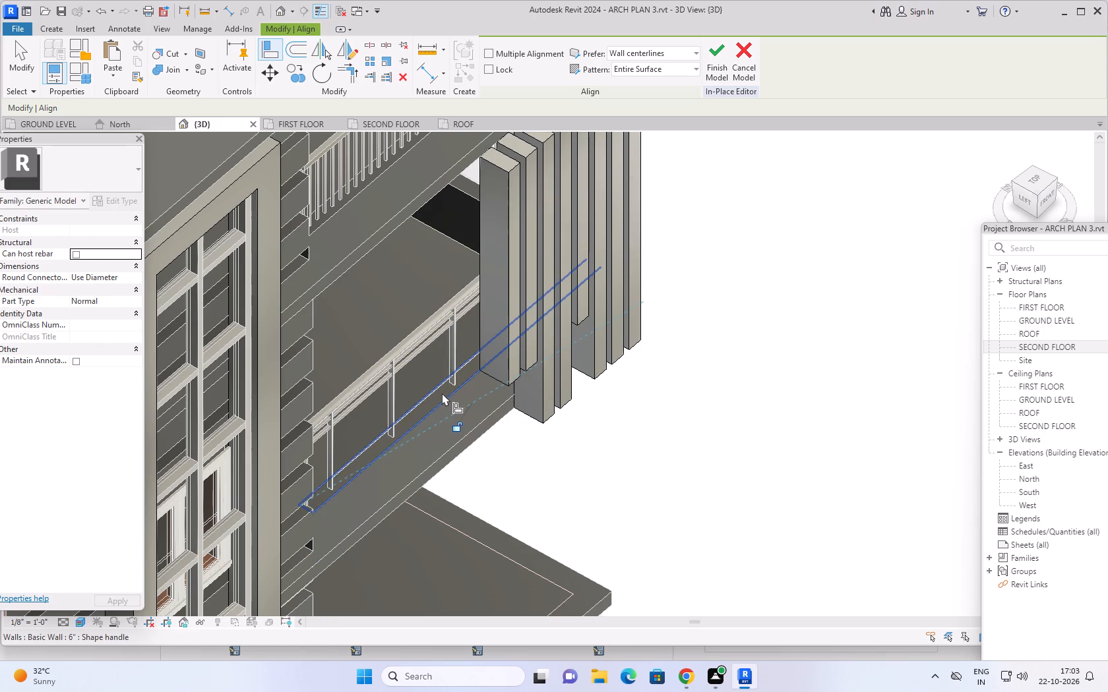
{"action": "left_click", "coordinate": [525, 415]}
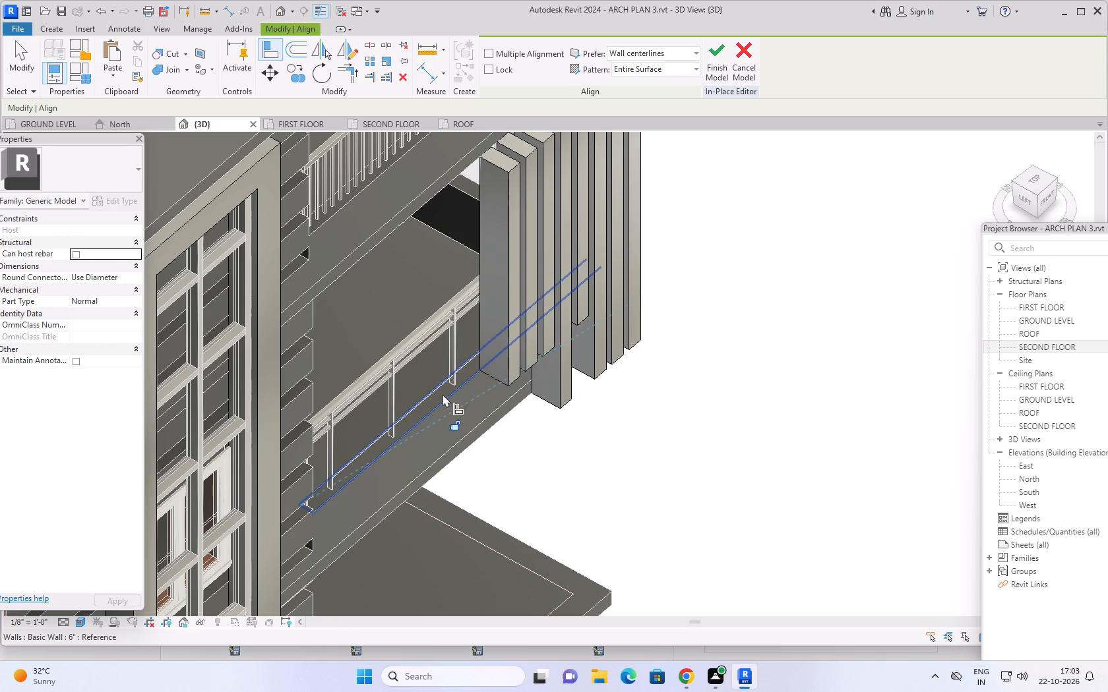
{"action": "left_click", "coordinate": [435, 401]}
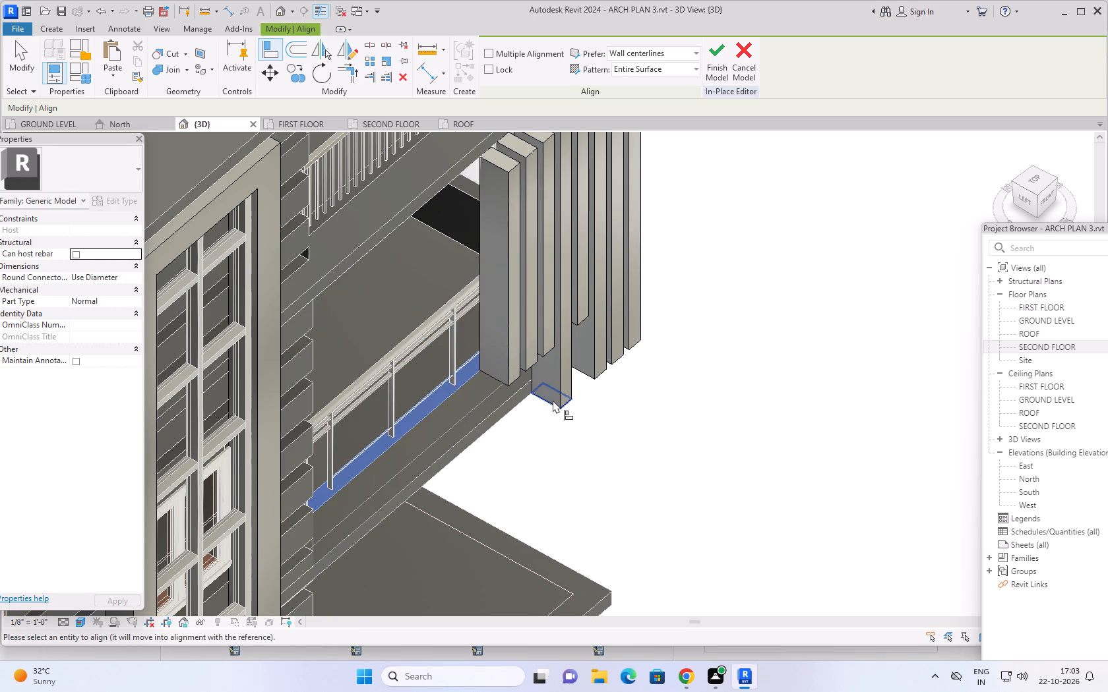
{"action": "left_click", "coordinate": [553, 400]}
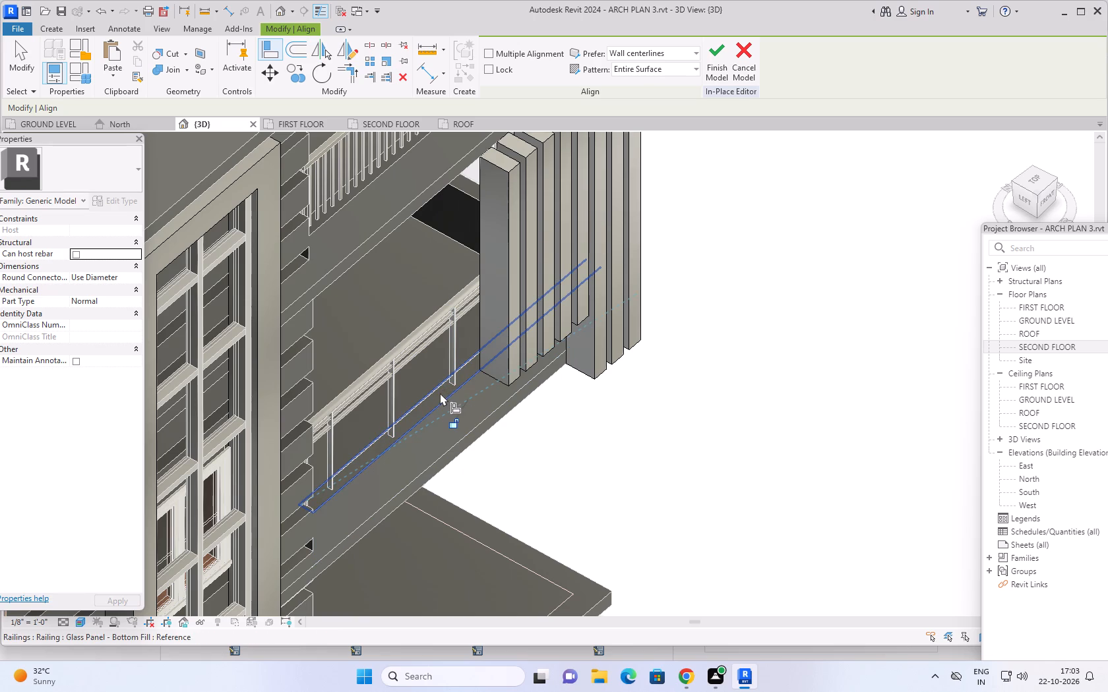
Align the lower ends of the sixth, seventh and eighth fins from the tower side with the balcony parapet top.
{"action": "left_click", "coordinate": [440, 393]}
{"action": "left_click", "coordinate": [586, 377]}
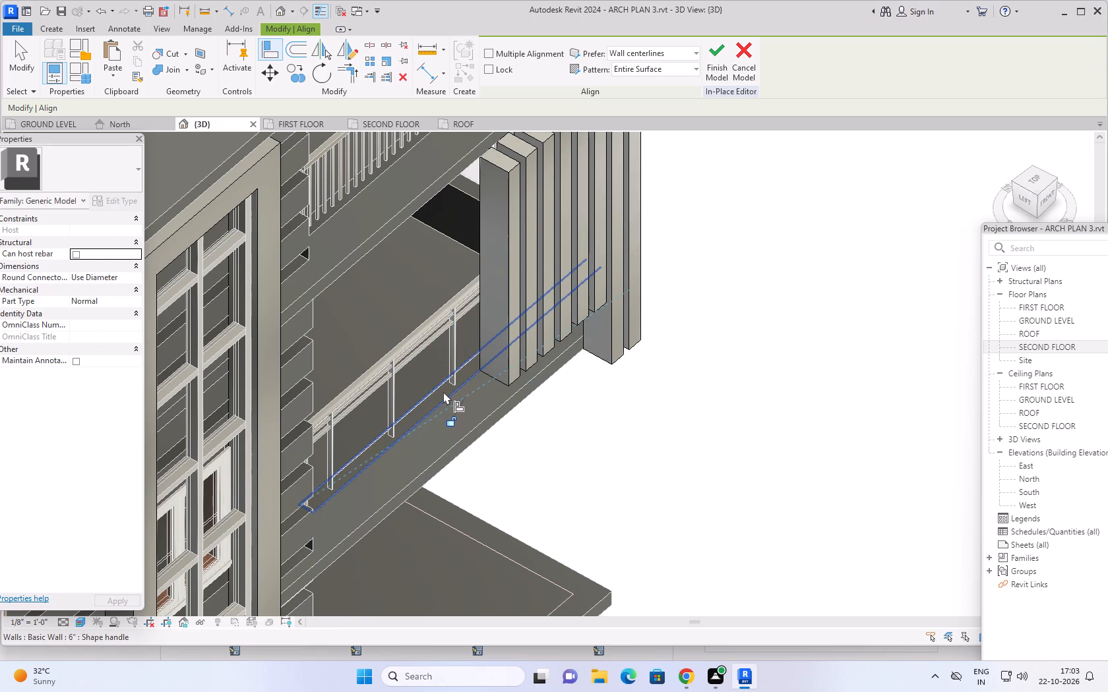
{"action": "left_click", "coordinate": [443, 391]}
{"action": "left_click", "coordinate": [606, 362]}
{"action": "scroll", "coordinate": [572, 386], "scroll_direction": "down", "scroll_amount": 1}
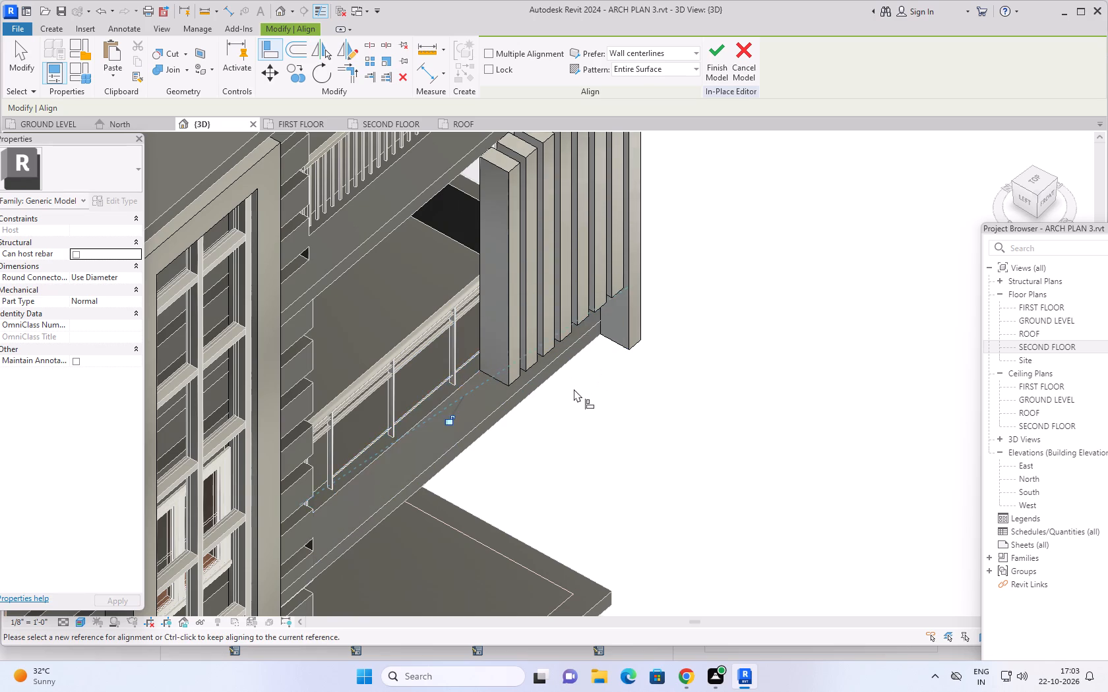
{"action": "middle_click_drag", "start_coordinate": [596, 370], "coordinate": [519, 441]}
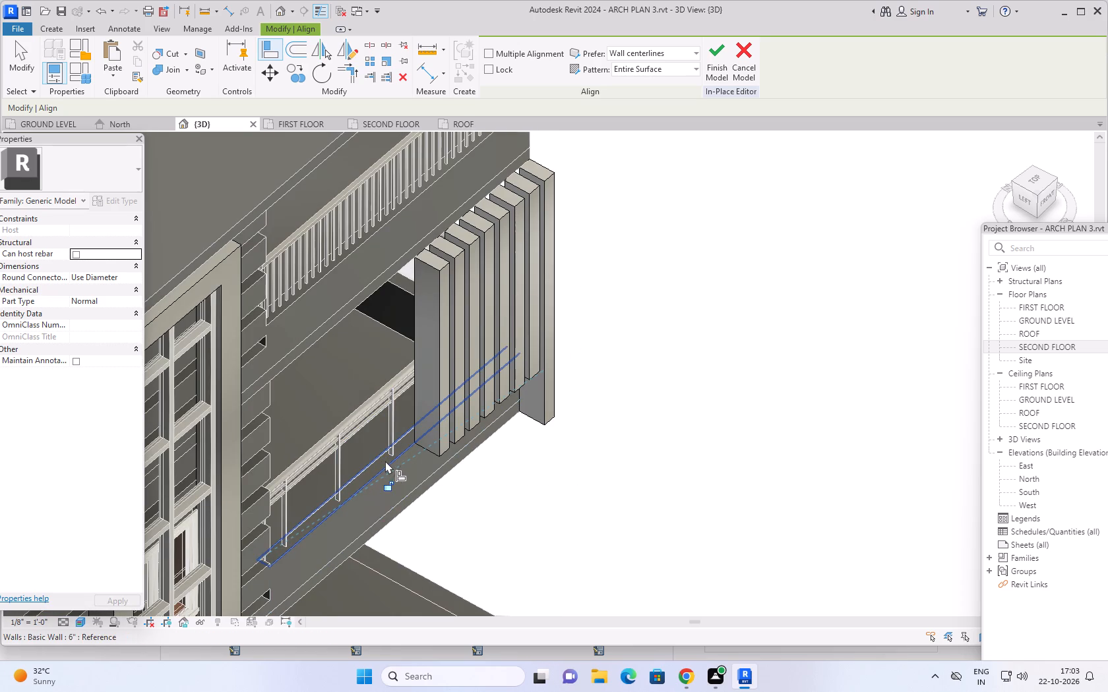
{"action": "left_click", "coordinate": [385, 461]}
{"action": "left_click", "coordinate": [542, 424]}
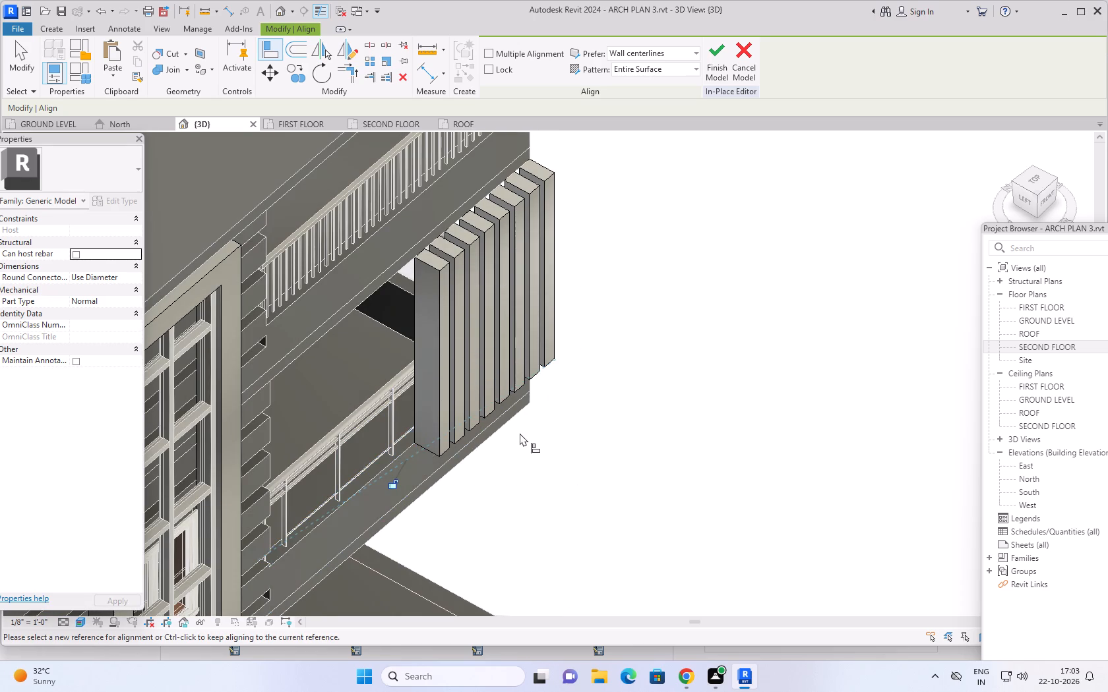
Align the fifth fin's lower end exactly with the top face of the first-floor balcony parapet.
{"action": "middle_click_drag", "start_coordinate": [534, 434], "coordinate": [398, 332]}
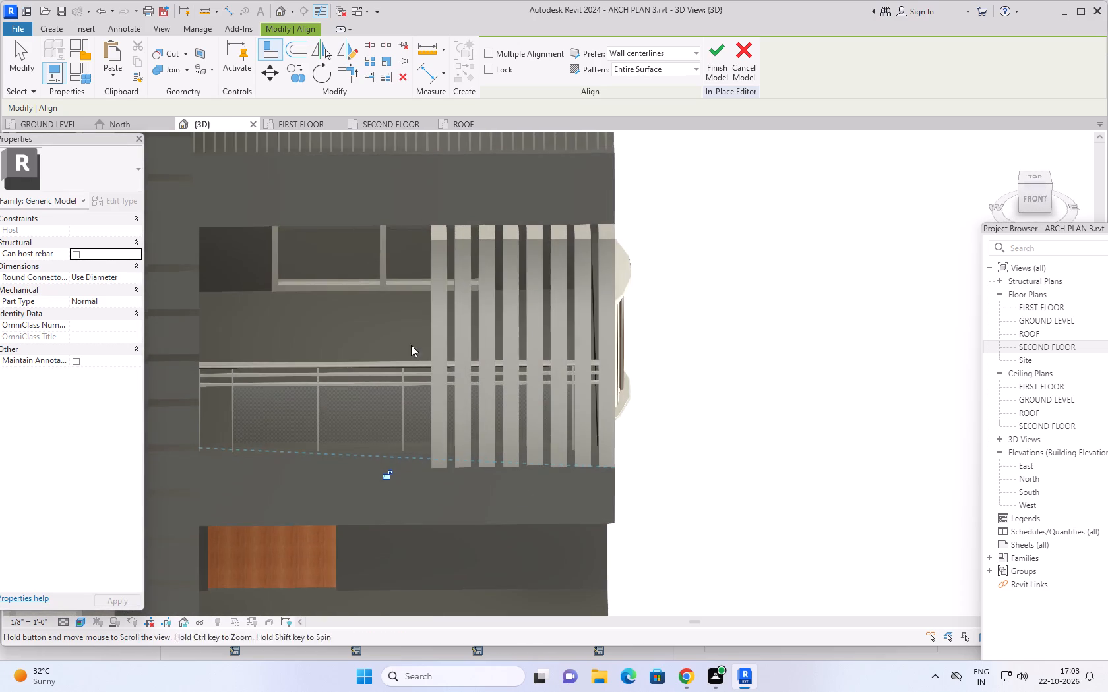
{"action": "middle_click_drag", "start_coordinate": [514, 477], "coordinate": [608, 503], "text": "shift"}
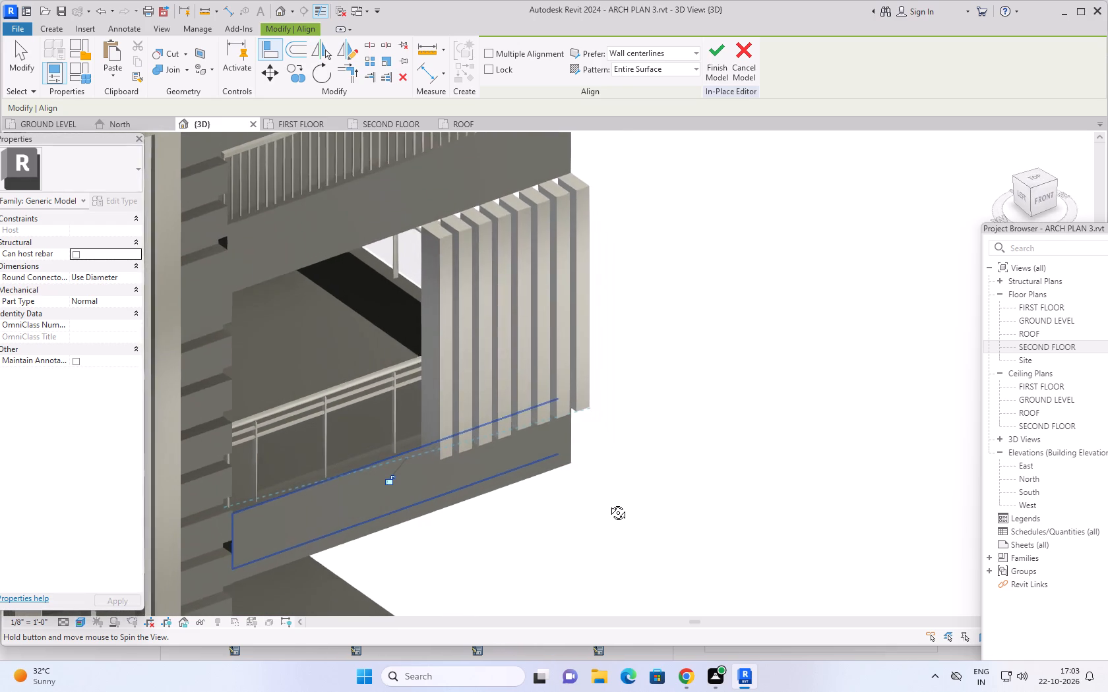
{"action": "middle_click_drag", "start_coordinate": [608, 503], "coordinate": [606, 525], "text": "shift"}
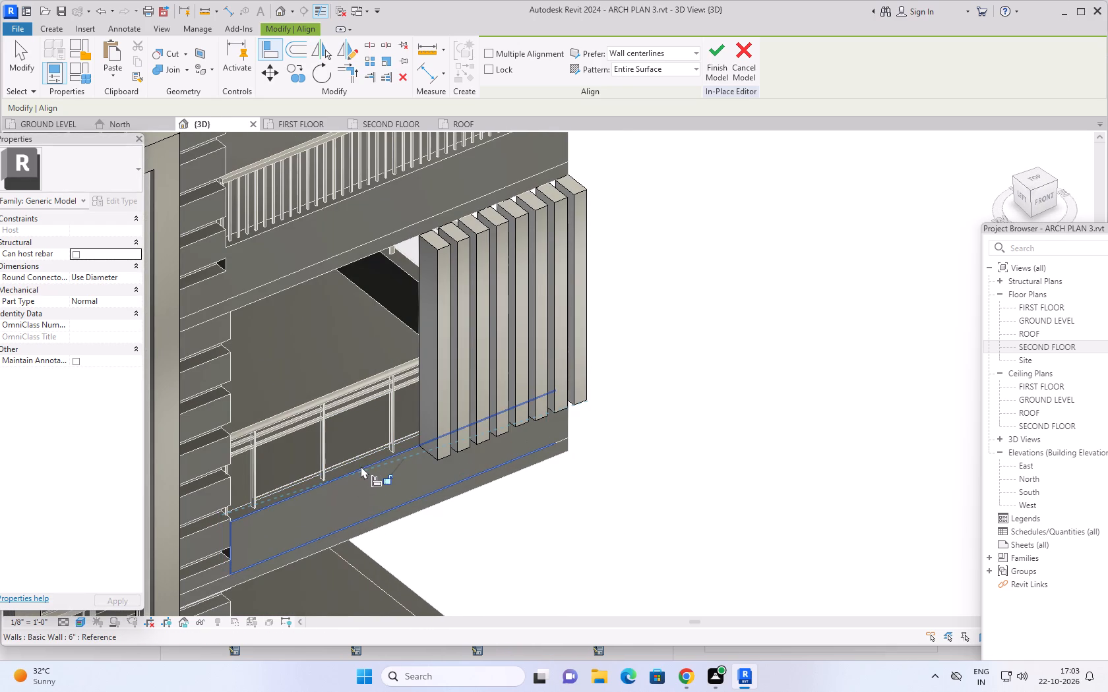
{"action": "middle_click_drag", "start_coordinate": [366, 466], "coordinate": [400, 502], "text": "shift"}
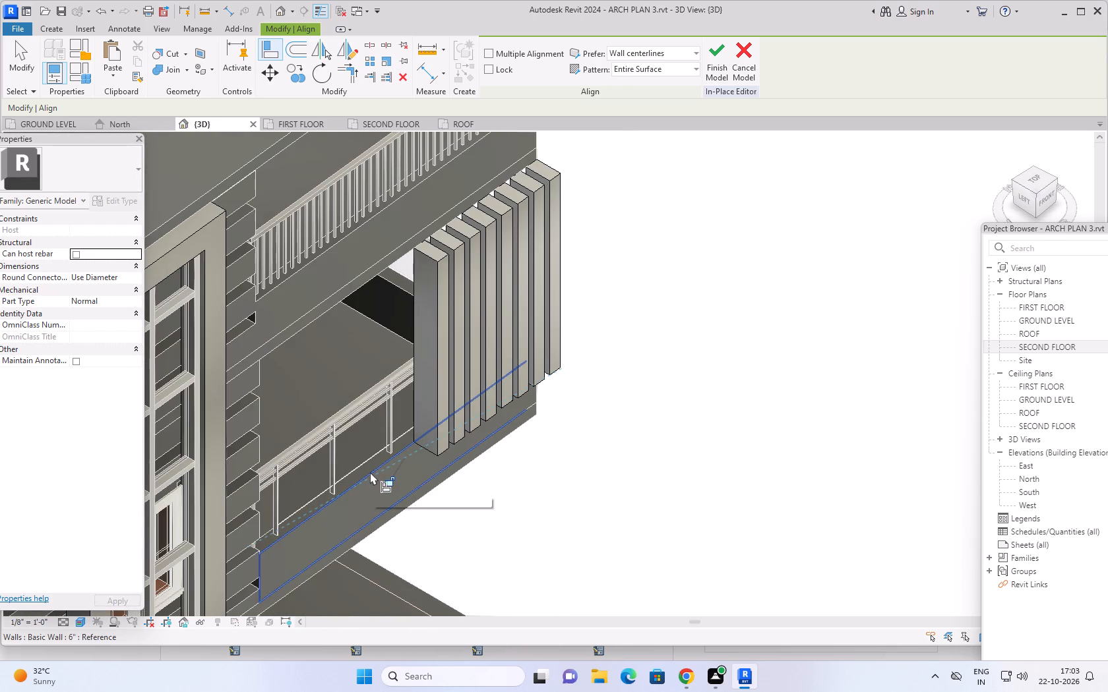
{"action": "scroll", "coordinate": [368, 467], "scroll_direction": "up", "scroll_amount": 2}
{"action": "left_click", "coordinate": [368, 467]}
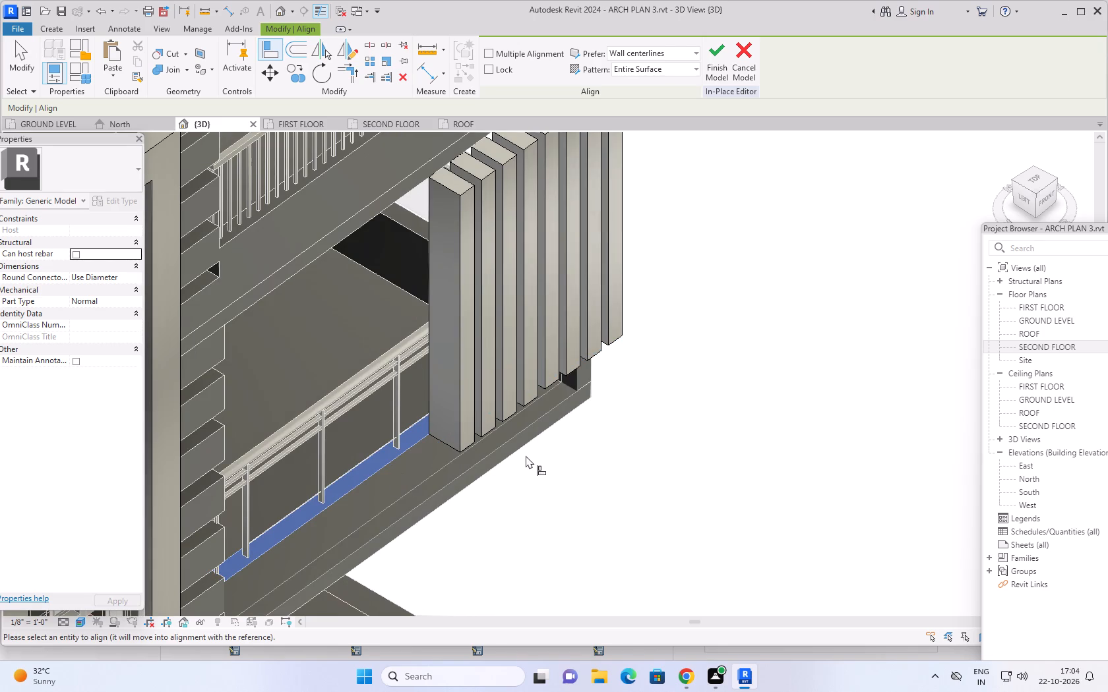
{"action": "left_click", "coordinate": [545, 386]}
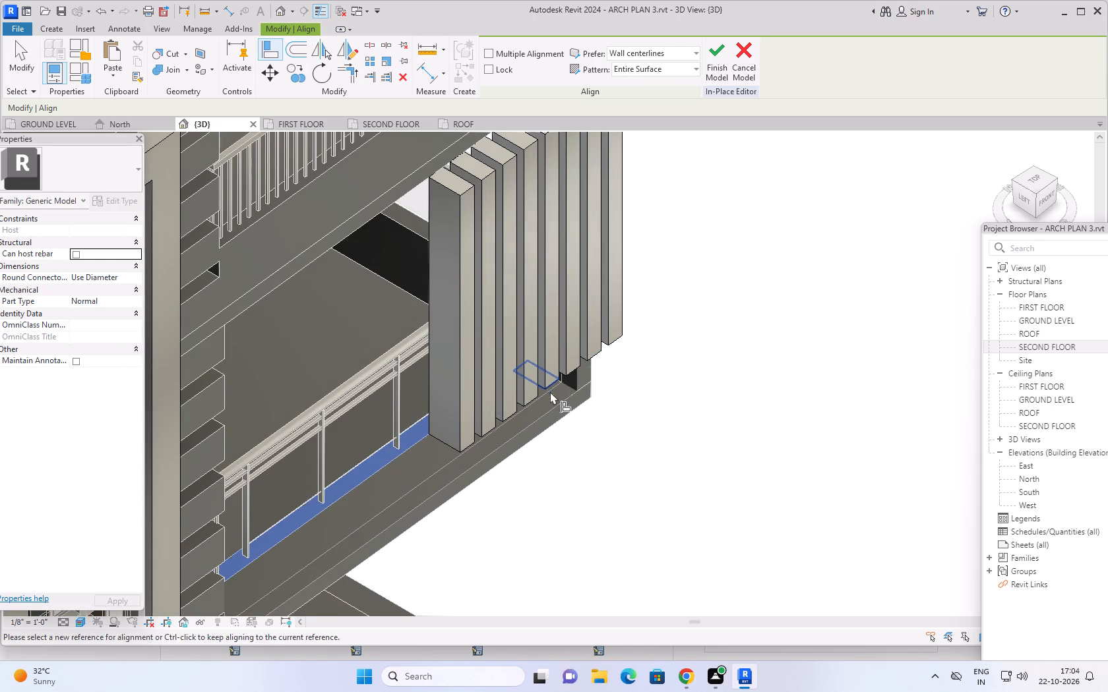
Examine the shortened balcony fins up close and within the whole front facade from several angles.
{"action": "middle_click_drag", "start_coordinate": [662, 399], "coordinate": [532, 339], "text": "shift"}
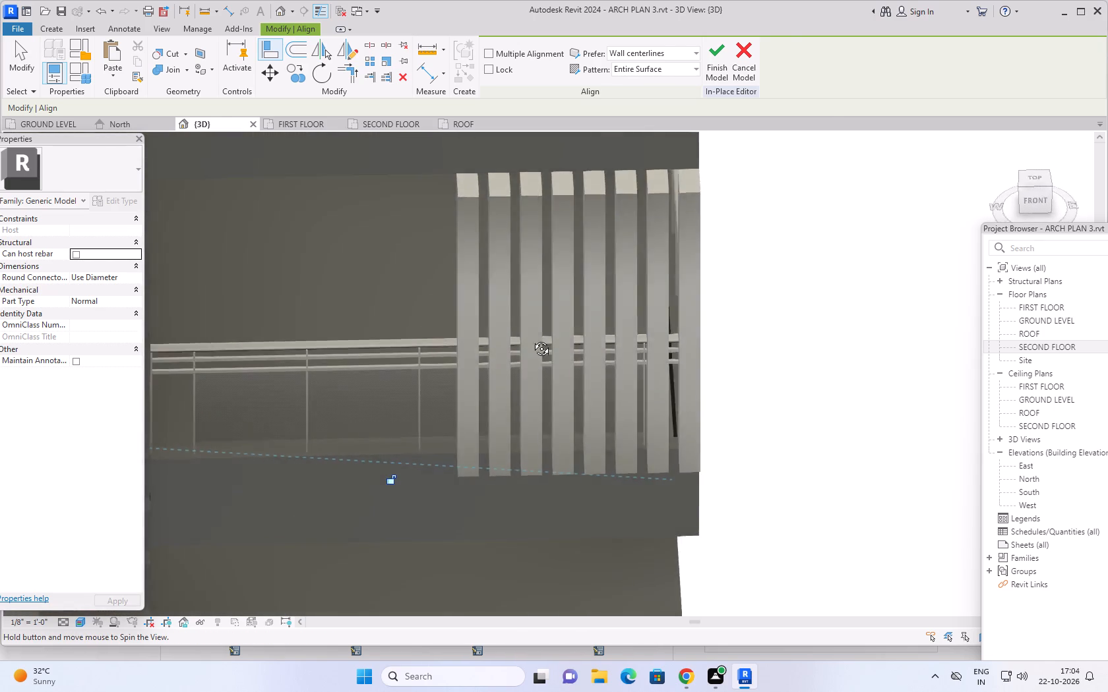
{"action": "middle_click_drag", "start_coordinate": [532, 339], "coordinate": [515, 289], "text": "shift"}
{"action": "scroll", "coordinate": [770, 510], "scroll_direction": "down", "scroll_amount": 1}
{"action": "middle_click_drag", "start_coordinate": [766, 511], "coordinate": [746, 444]}
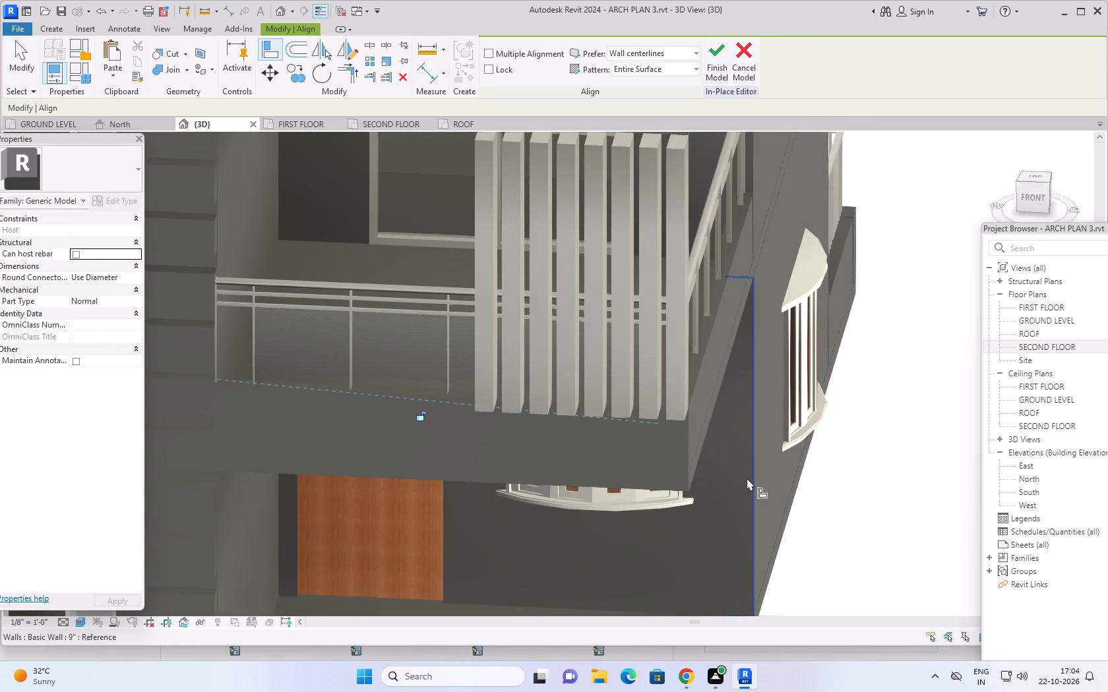
{"action": "middle_click_drag", "start_coordinate": [746, 465], "coordinate": [772, 403], "text": "shift"}
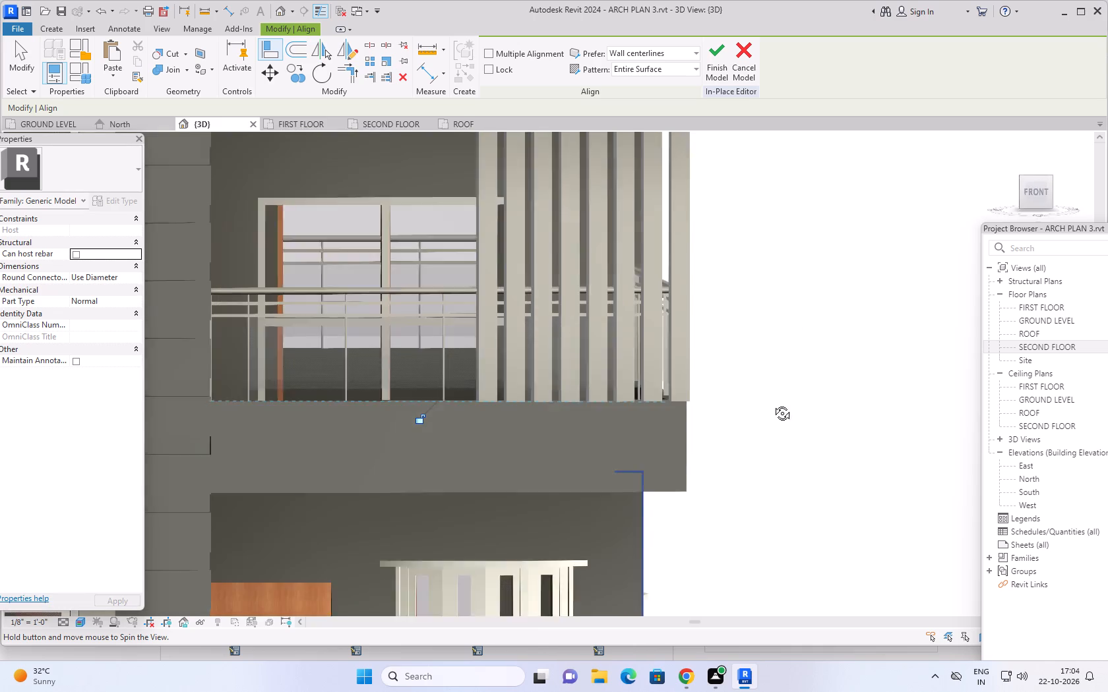
{"action": "middle_click_drag", "start_coordinate": [772, 403], "coordinate": [772, 414], "text": "shift"}
{"action": "scroll", "coordinate": [768, 401], "scroll_direction": "down", "scroll_amount": 8}
{"action": "middle_click_drag", "start_coordinate": [806, 338], "coordinate": [798, 344]}
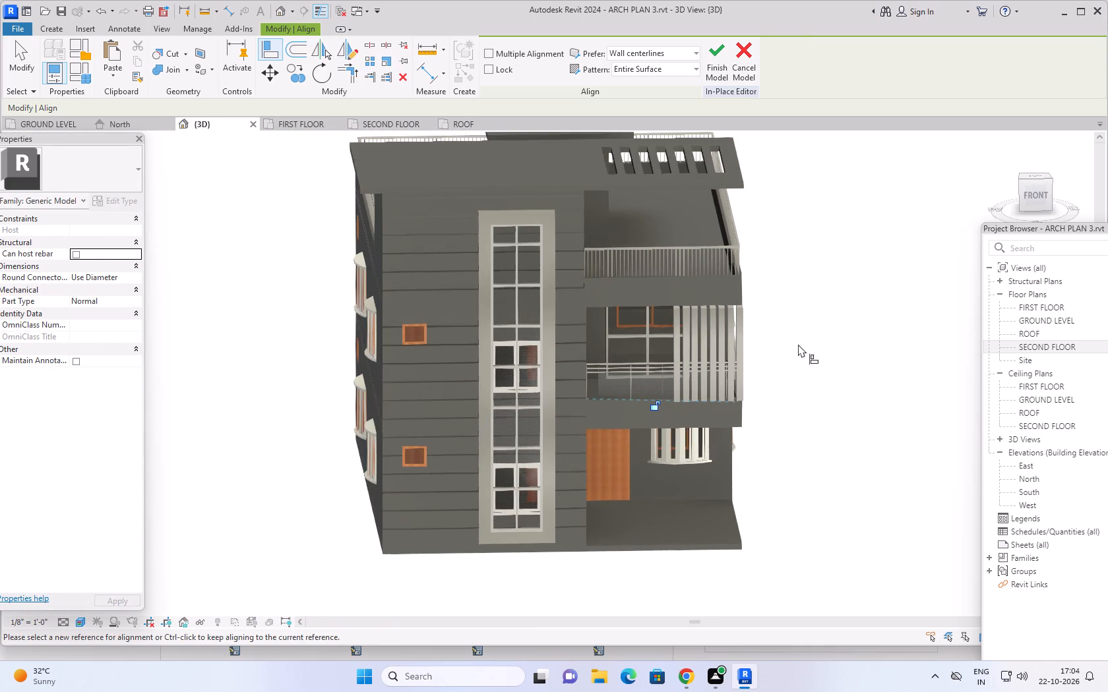
{"action": "middle_click_drag", "start_coordinate": [798, 344], "coordinate": [756, 394]}
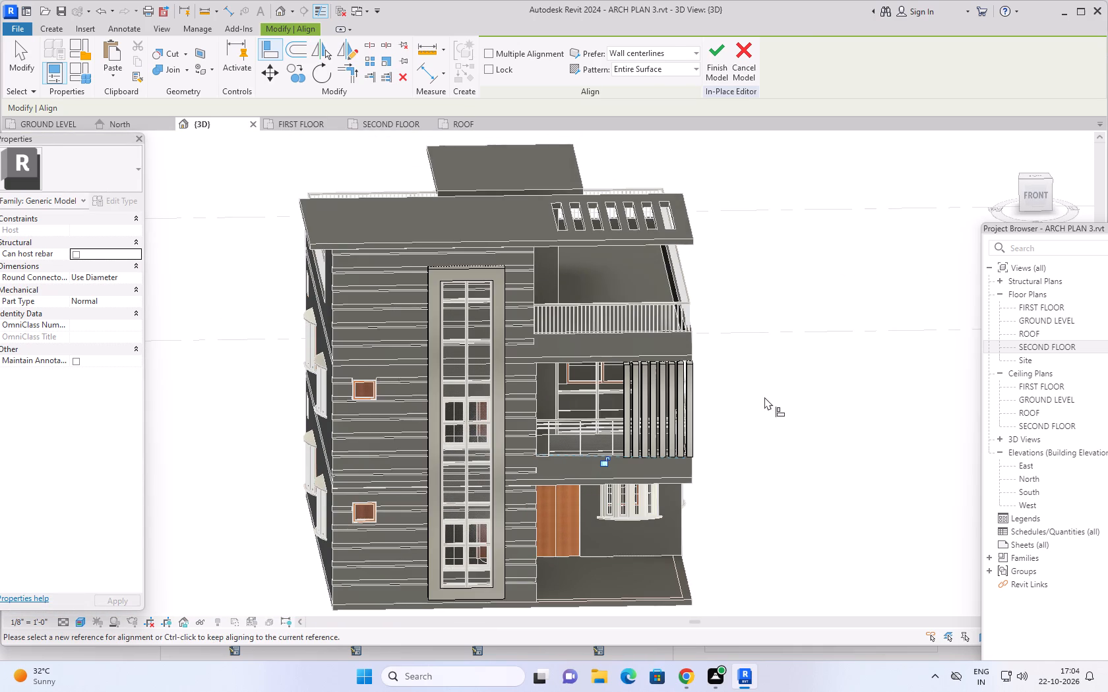
{"action": "middle_click_drag", "start_coordinate": [764, 391], "coordinate": [751, 310]}
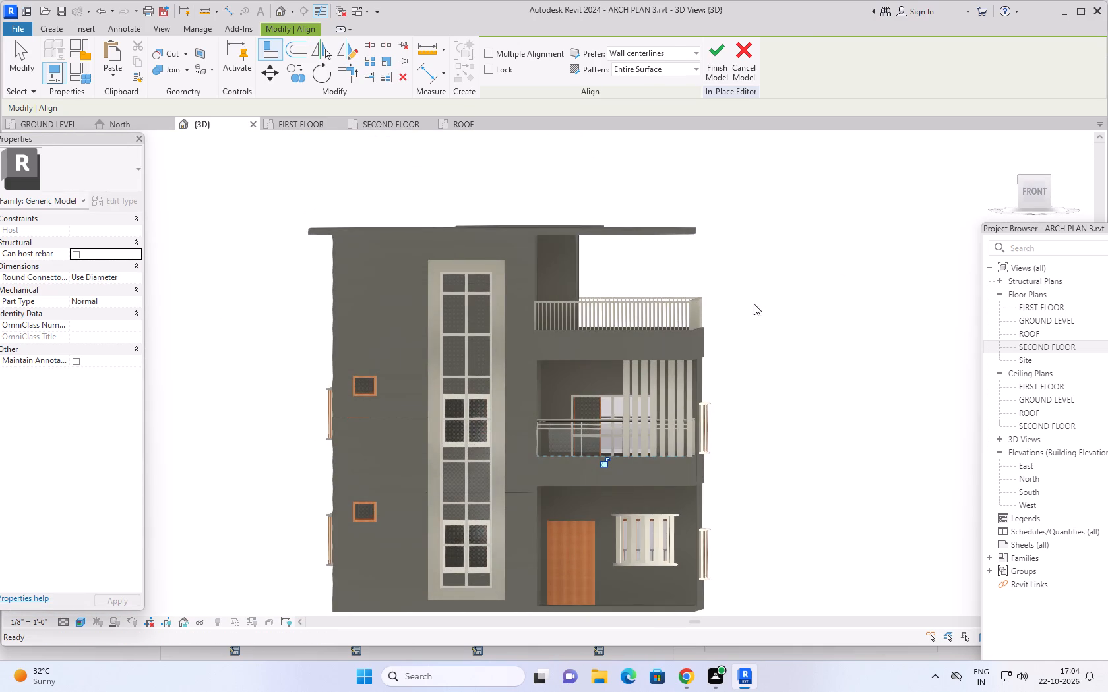
{"action": "middle_click_drag", "start_coordinate": [753, 304], "coordinate": [692, 364]}
{"action": "middle_click_drag", "start_coordinate": [698, 379], "coordinate": [709, 383], "text": "shift"}
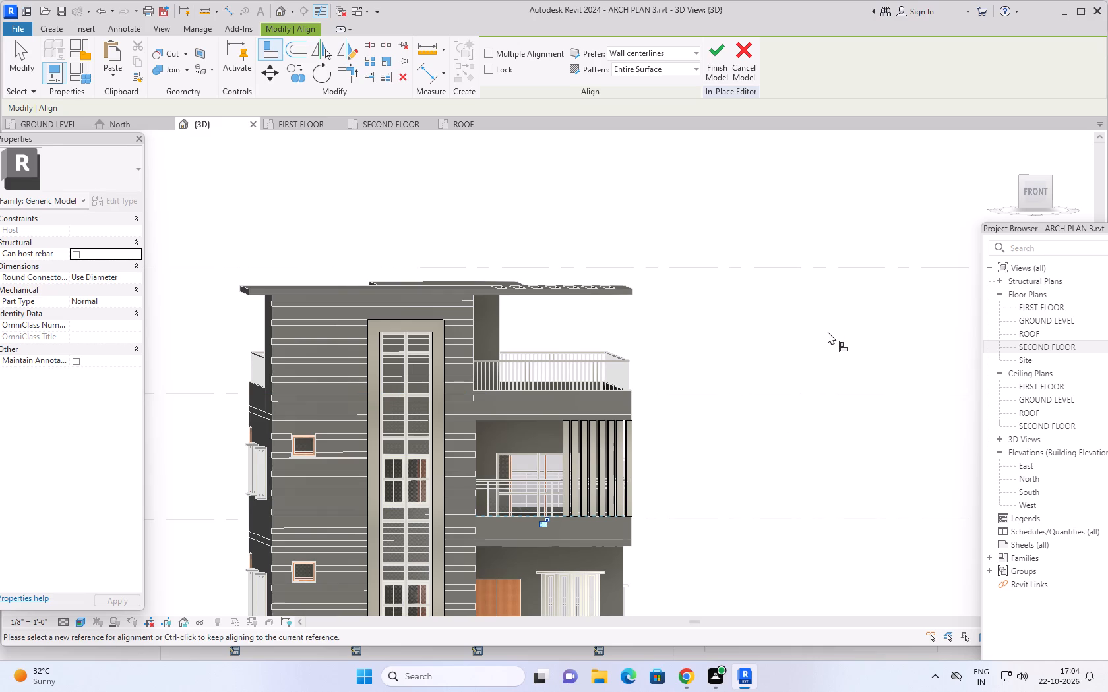
{"action": "middle_click_drag", "start_coordinate": [811, 333], "coordinate": [754, 348]}
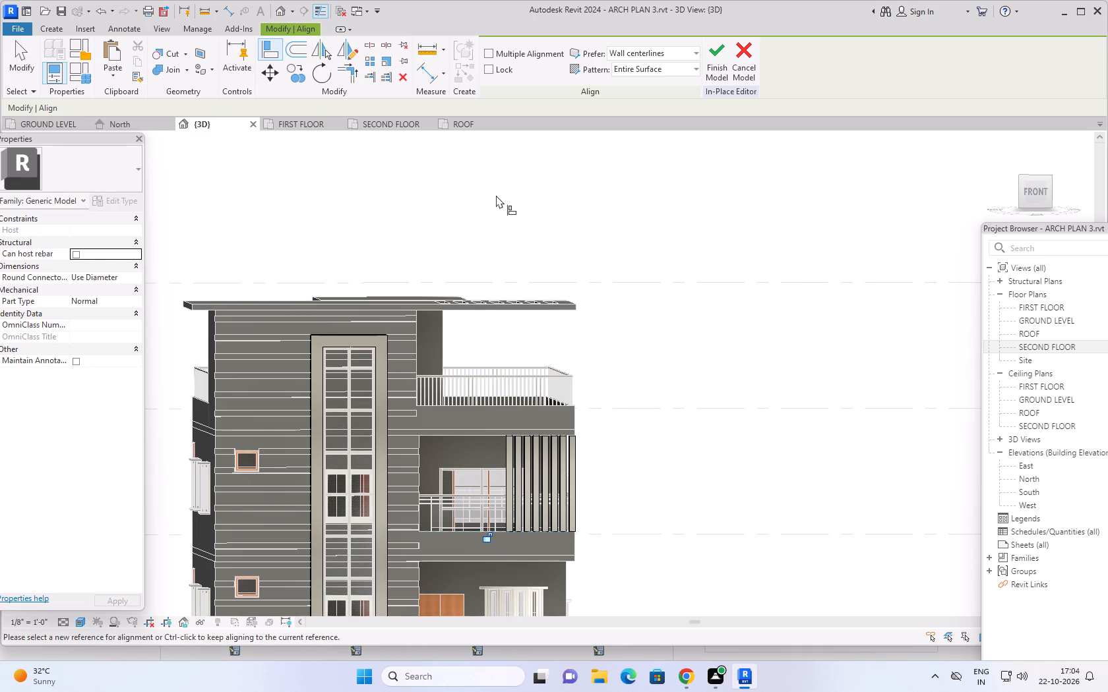
Begin a new solid extrusion using the front face of the first-floor balcony parapet wall as its work plane.
{"action": "left_click", "coordinate": [55, 28]}
{"action": "left_click", "coordinate": [115, 51]}
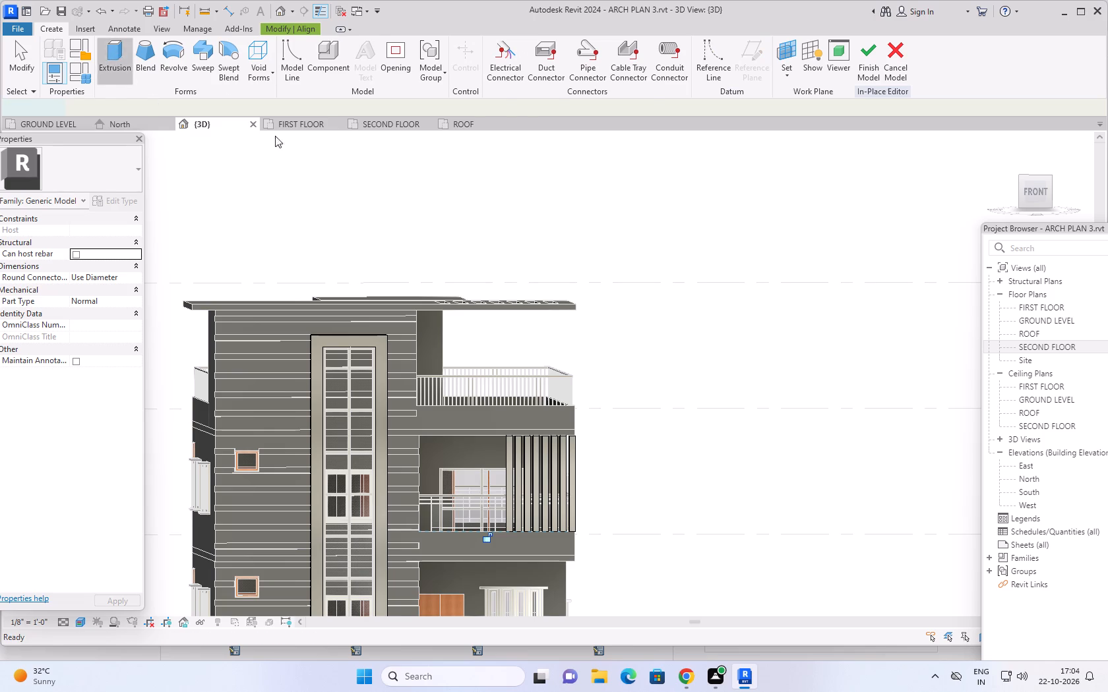
{"action": "left_click", "coordinate": [614, 75]}
{"action": "left_click", "coordinate": [621, 122]}
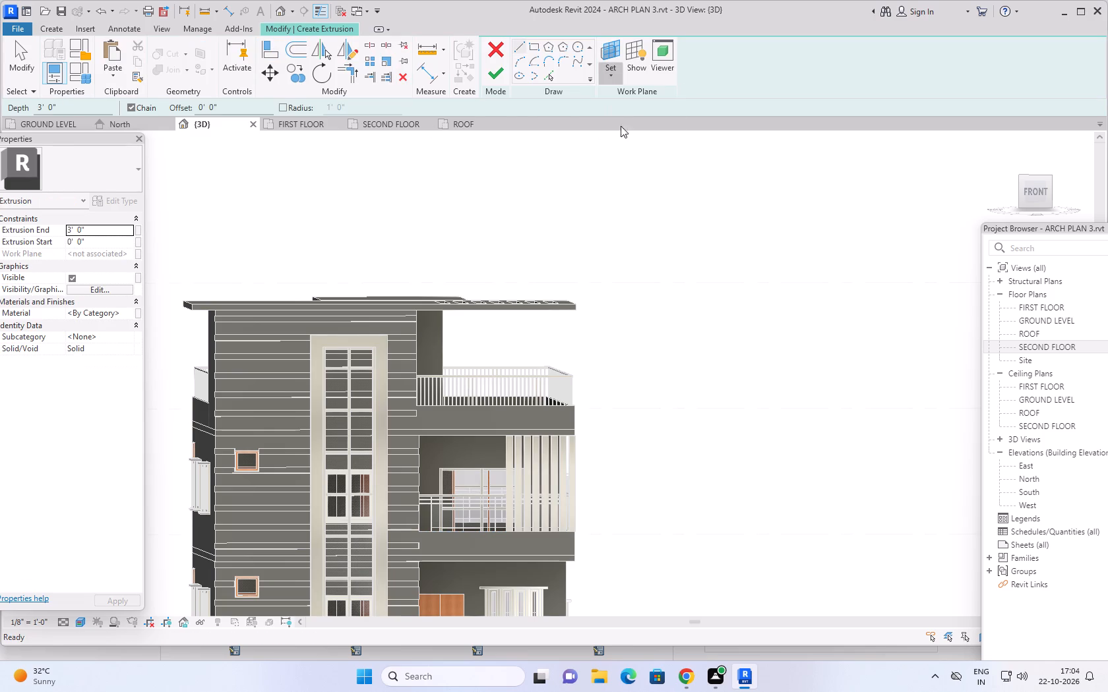
{"action": "left_click", "coordinate": [510, 550]}
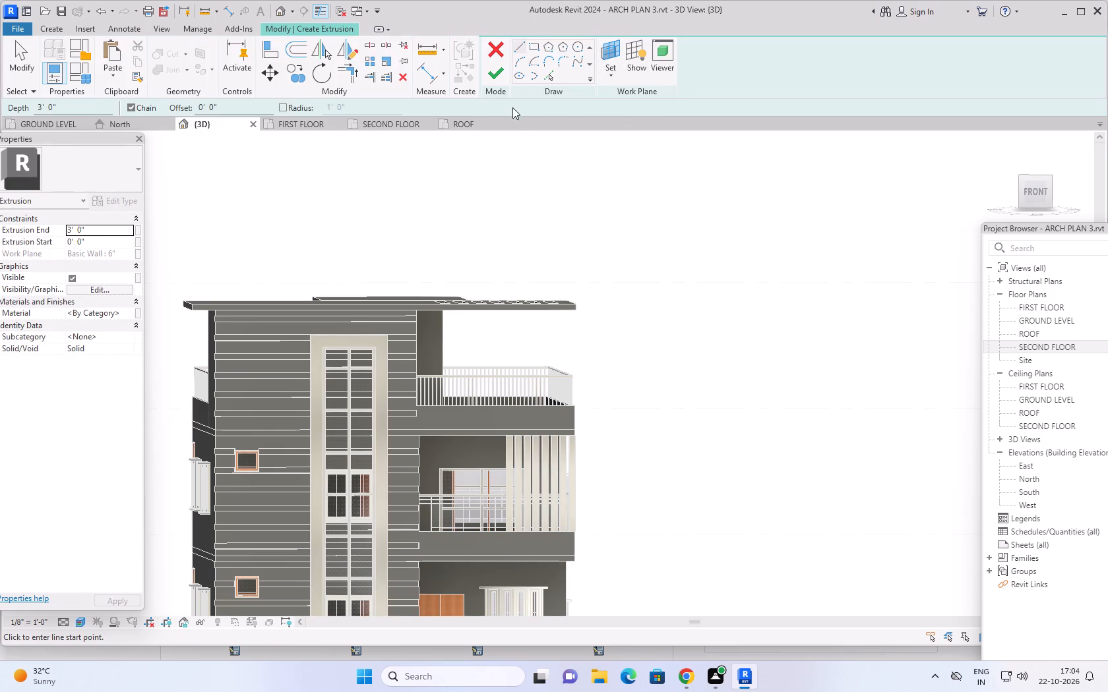
Sketch a rectangle about 15' 8" by 2' 7 1/2" from the parapet's lower outer corner to the tower window surround's edge.
{"action": "left_click", "coordinate": [532, 45]}
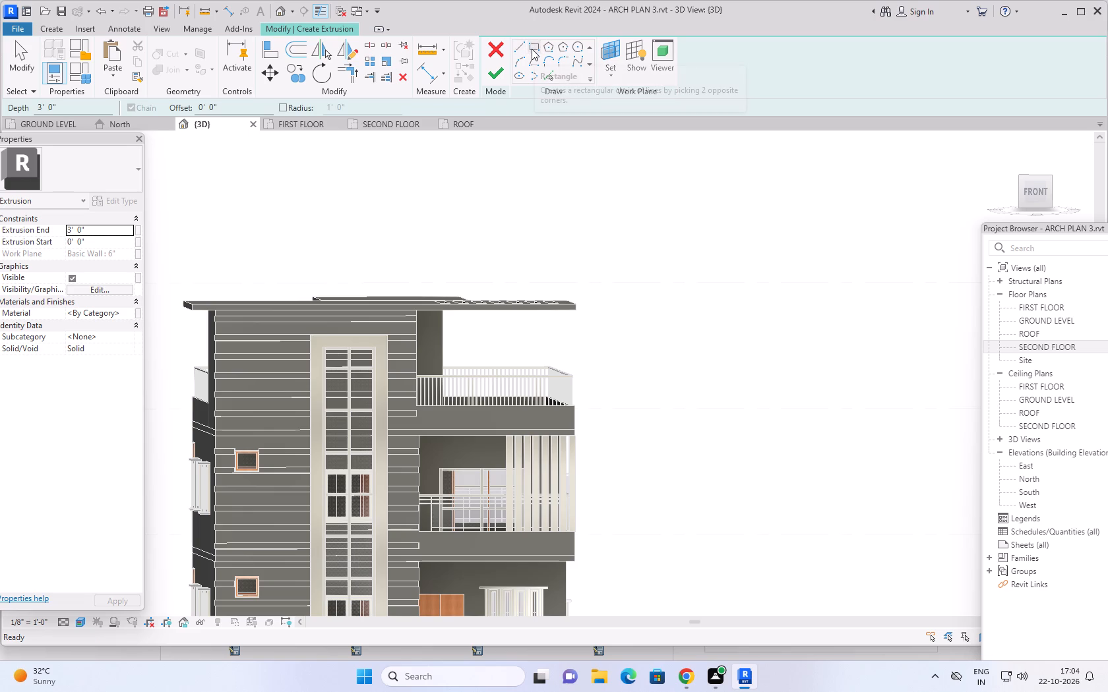
{"action": "middle_click_drag", "start_coordinate": [698, 499], "coordinate": [716, 479]}
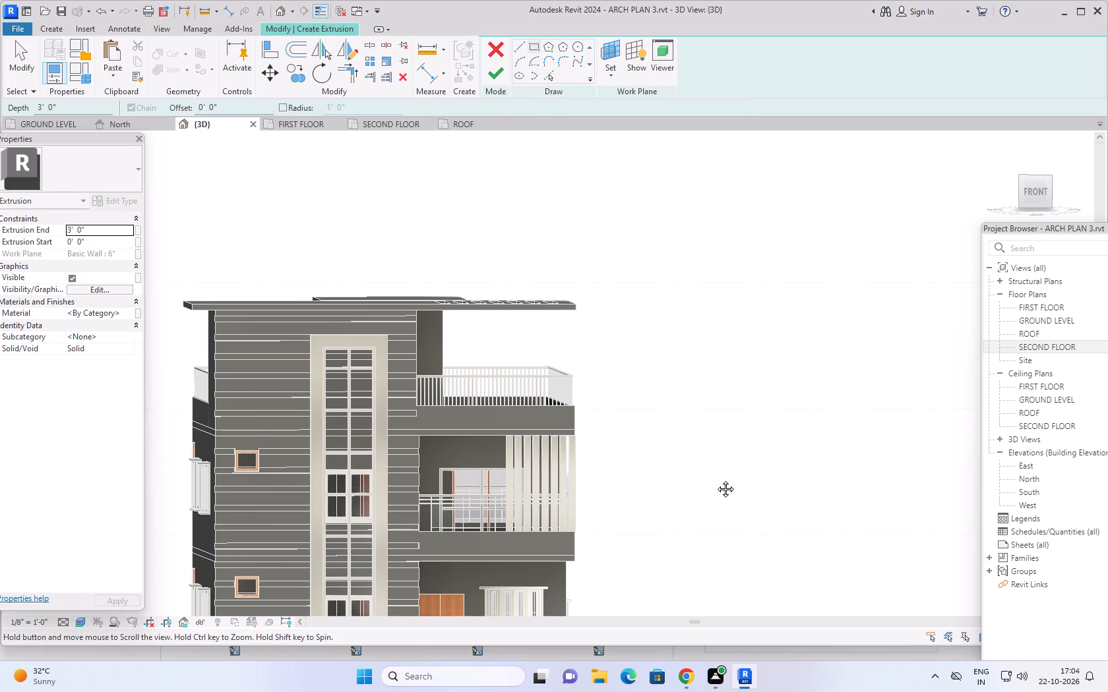
{"action": "middle_click_drag", "start_coordinate": [716, 479], "coordinate": [842, 379]}
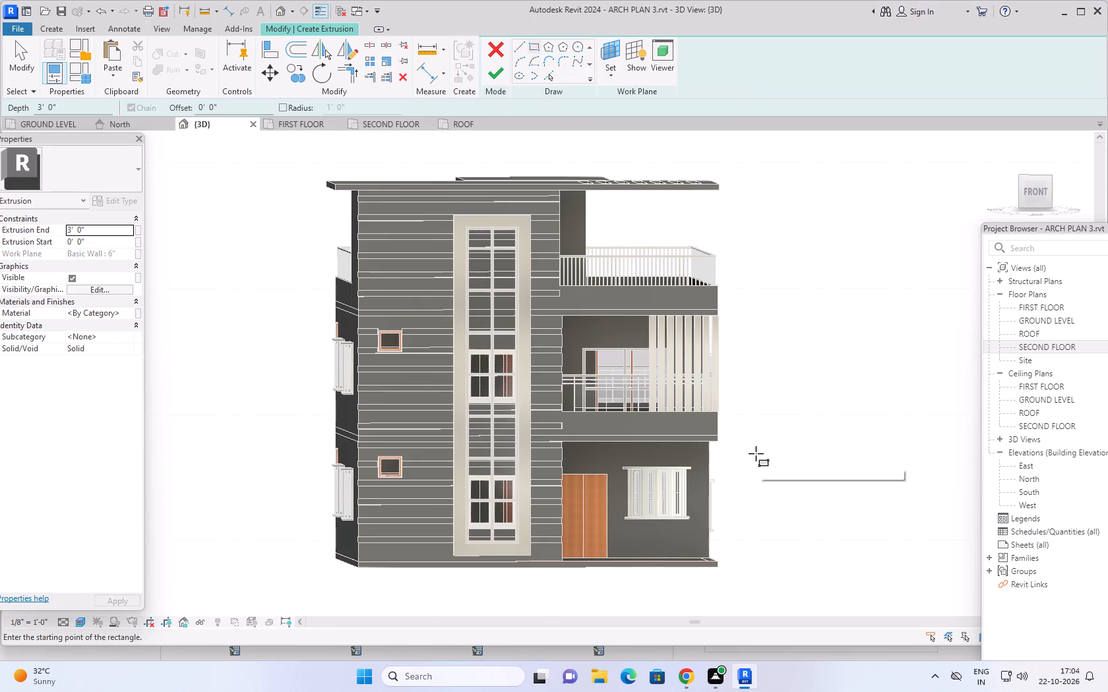
{"action": "middle_click_drag", "start_coordinate": [756, 453], "coordinate": [759, 470]}
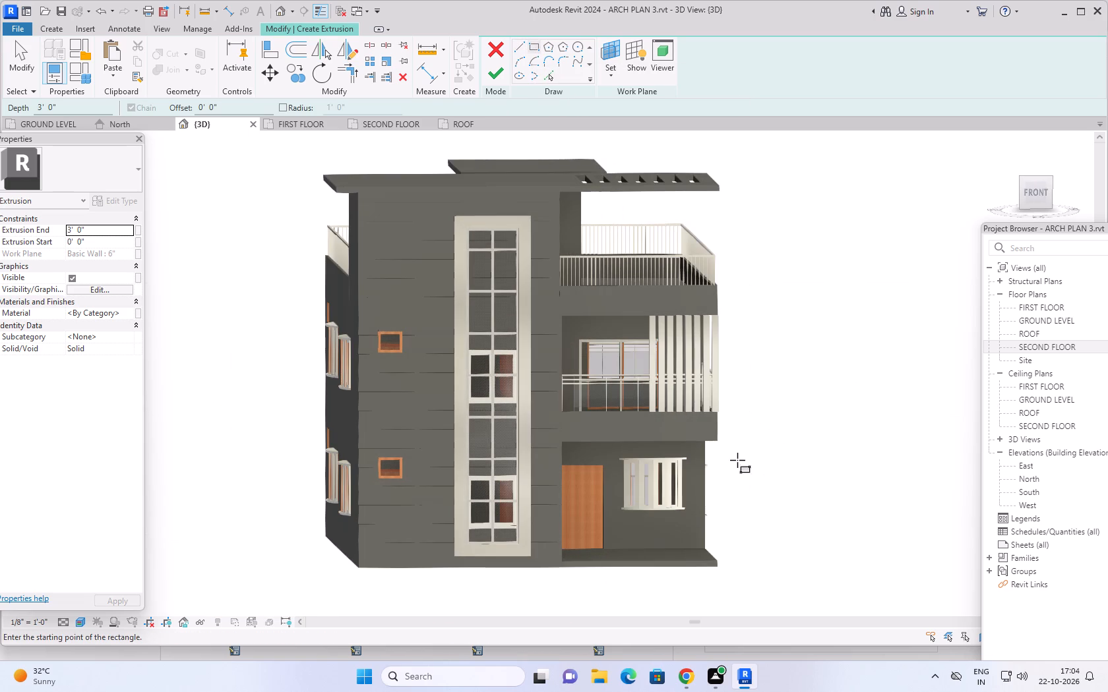
{"action": "scroll", "coordinate": [730, 450], "scroll_direction": "up", "scroll_amount": 5}
{"action": "left_click", "coordinate": [704, 431]}
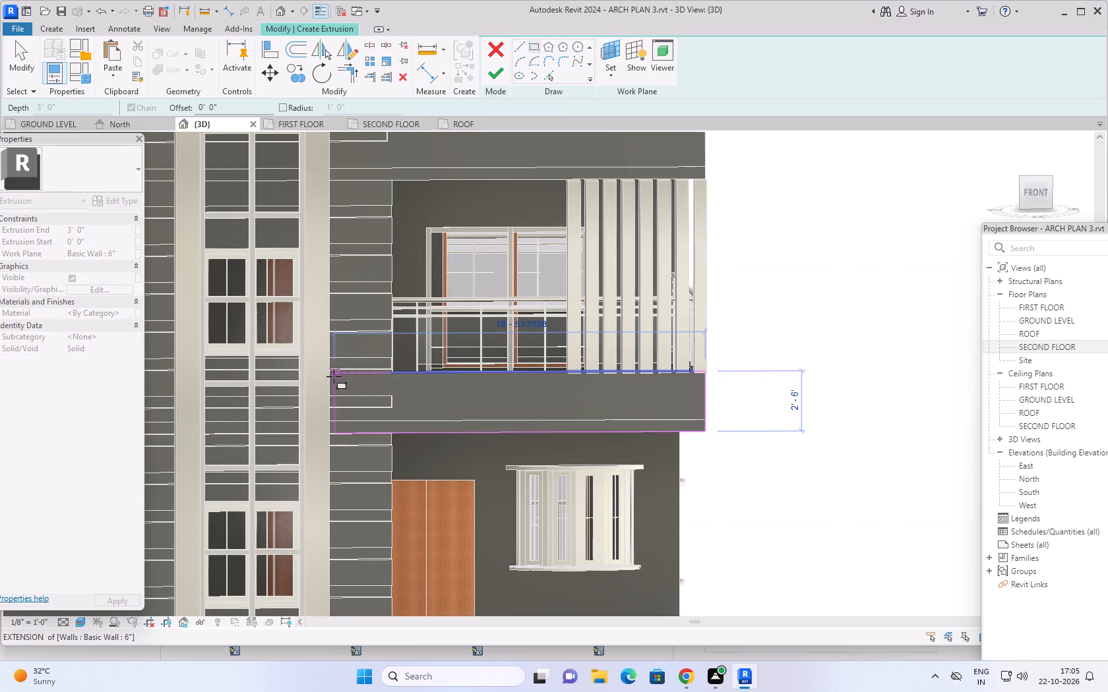
{"action": "scroll", "coordinate": [331, 374], "scroll_direction": "up", "scroll_amount": 5}
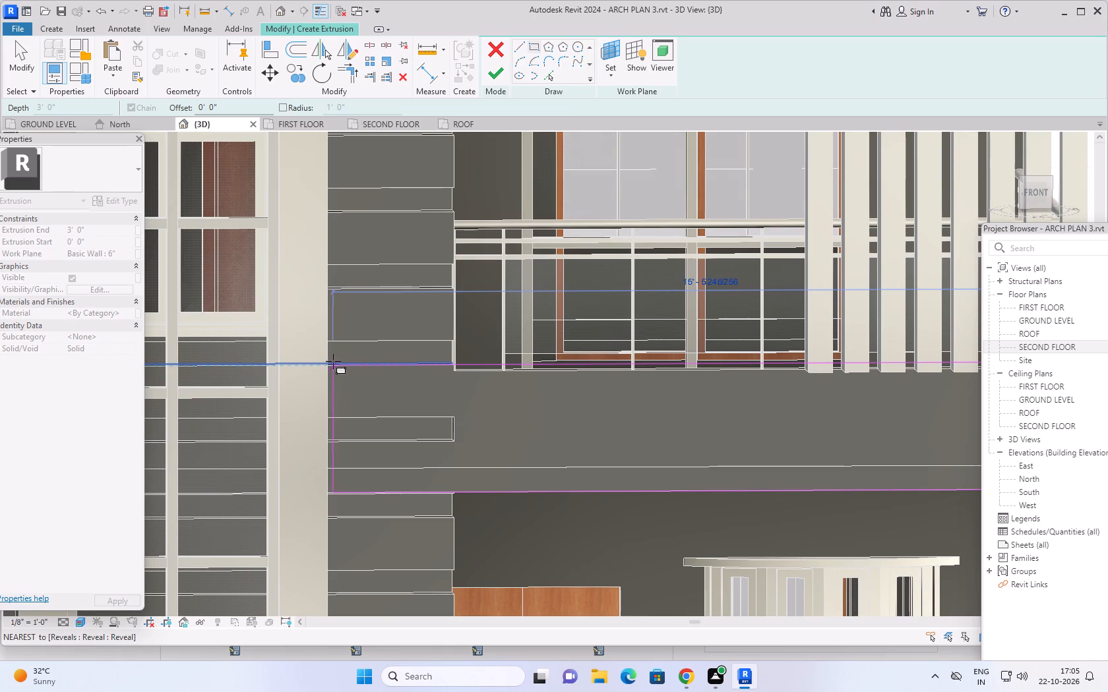
{"action": "left_click", "coordinate": [328, 361]}
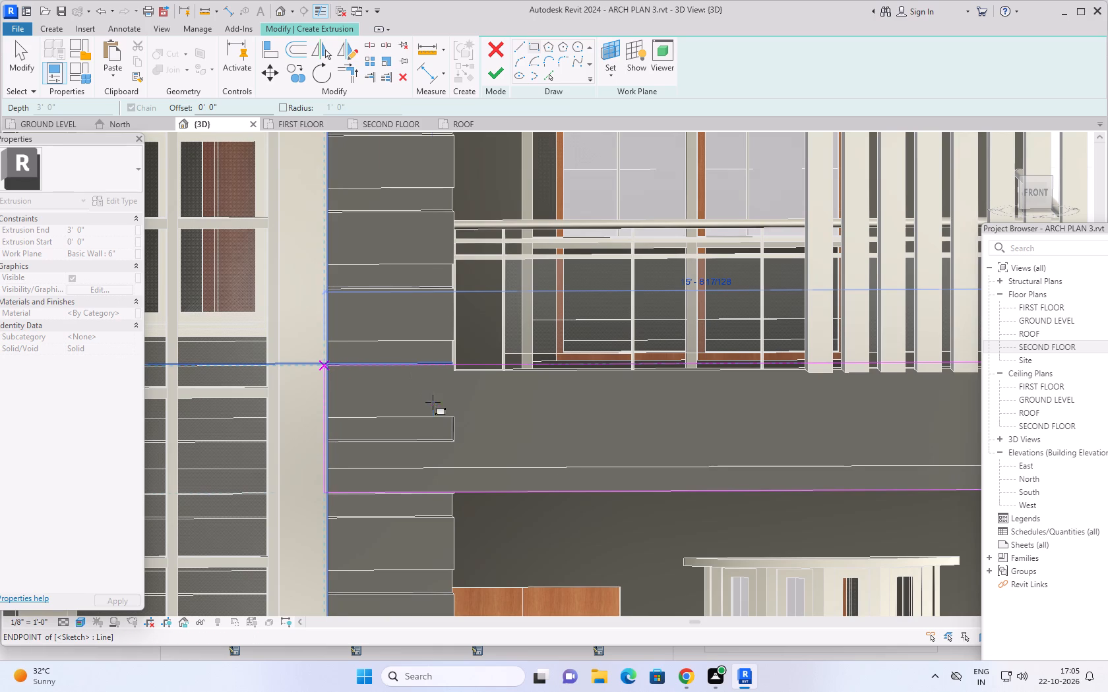
Align the rectangle's upper sketch line with the top edge of the first-floor balcony parapet's front face.
{"action": "middle_click_drag", "start_coordinate": [496, 418], "coordinate": [452, 428]}
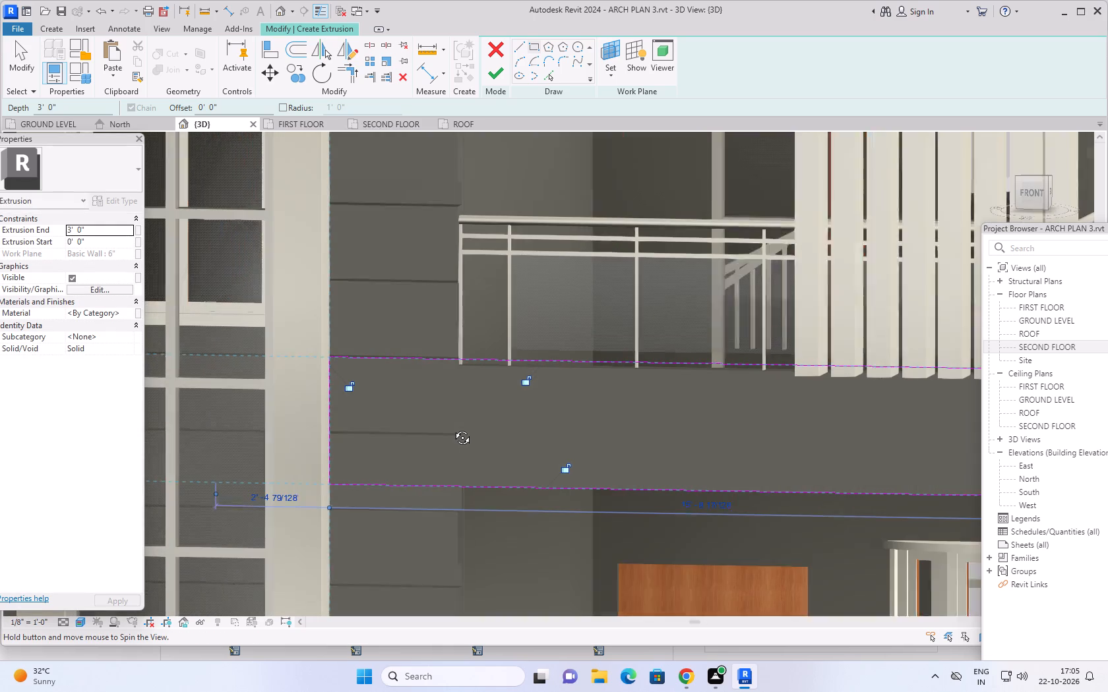
{"action": "middle_click_drag", "start_coordinate": [452, 428], "coordinate": [481, 422]}
{"action": "scroll", "coordinate": [489, 425], "scroll_direction": "down", "scroll_amount": 1}
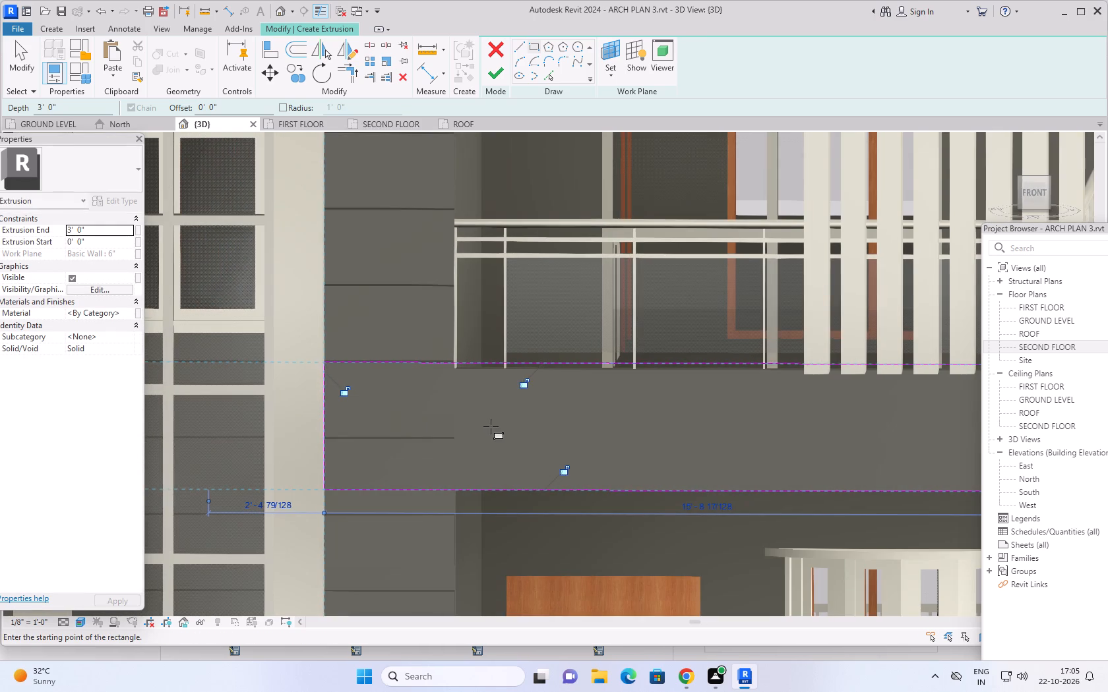
{"action": "scroll", "coordinate": [491, 426], "scroll_direction": "down", "scroll_amount": 5}
{"action": "scroll", "coordinate": [553, 422], "scroll_direction": "down", "scroll_amount": 1}
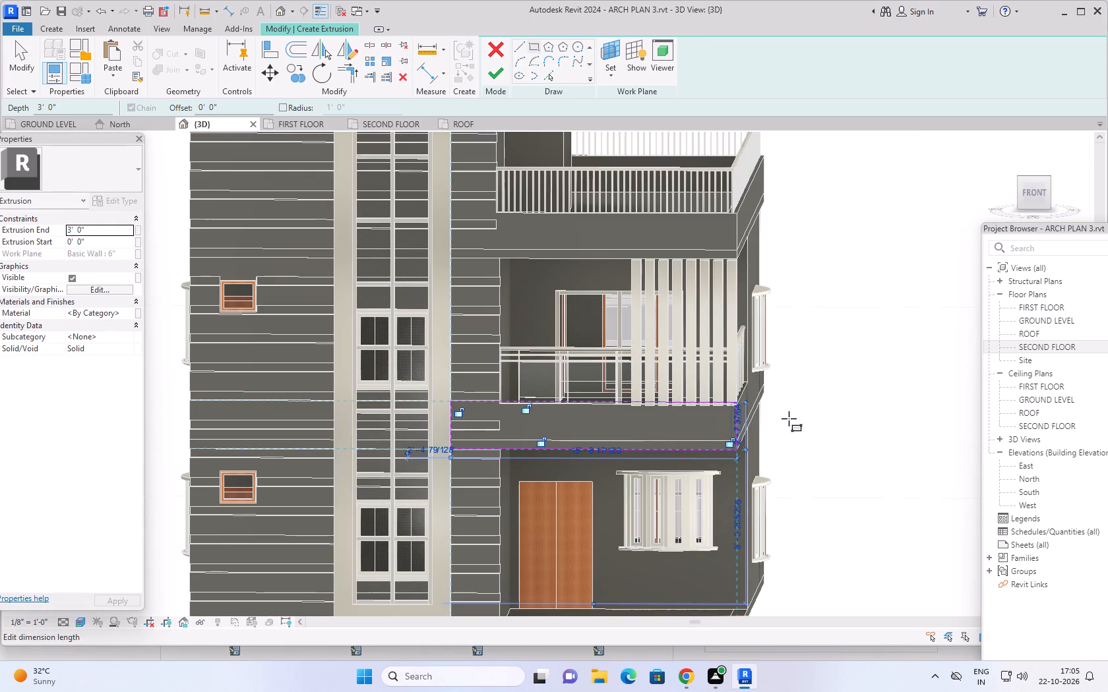
{"action": "middle_click_drag", "start_coordinate": [795, 405], "coordinate": [801, 399], "text": "shift"}
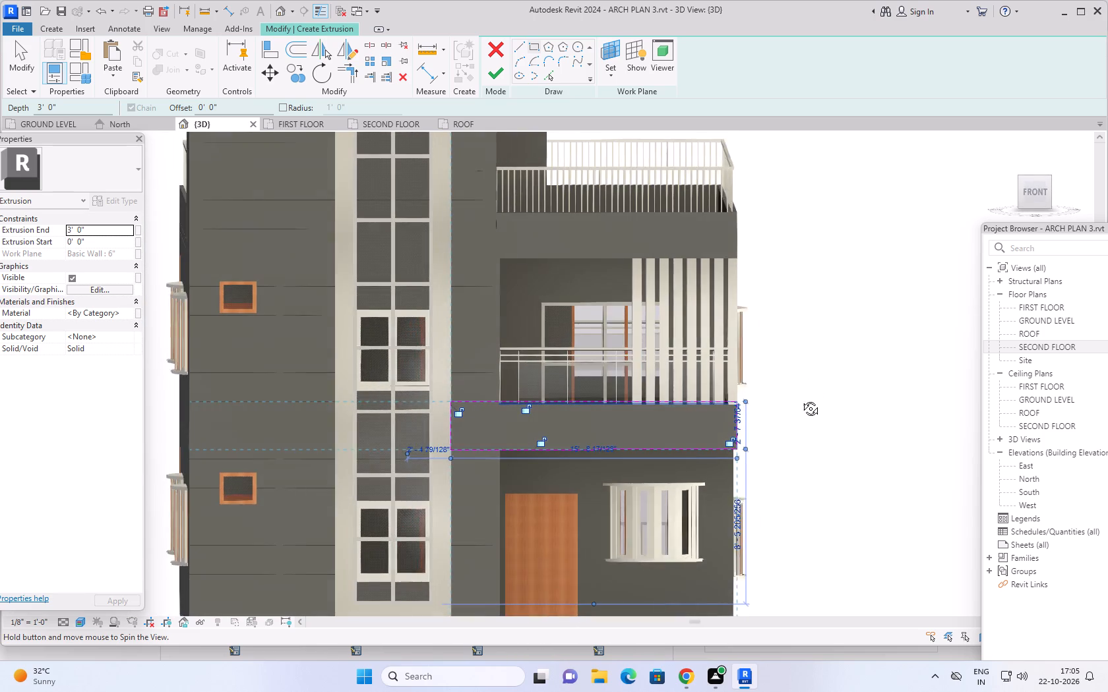
{"action": "middle_click_drag", "start_coordinate": [801, 399], "coordinate": [801, 401], "text": "shift"}
{"action": "scroll", "coordinate": [785, 403], "scroll_direction": "up", "scroll_amount": 2}
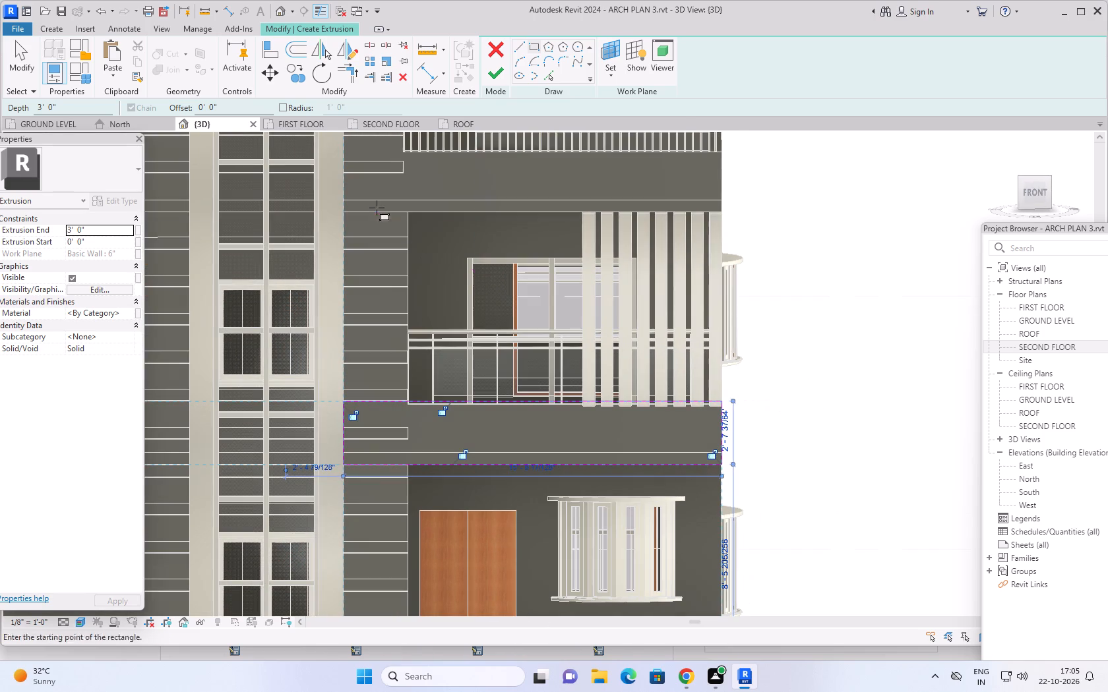
{"action": "left_click", "coordinate": [268, 52]}
{"action": "scroll", "coordinate": [545, 409], "scroll_direction": "up", "scroll_amount": 2}
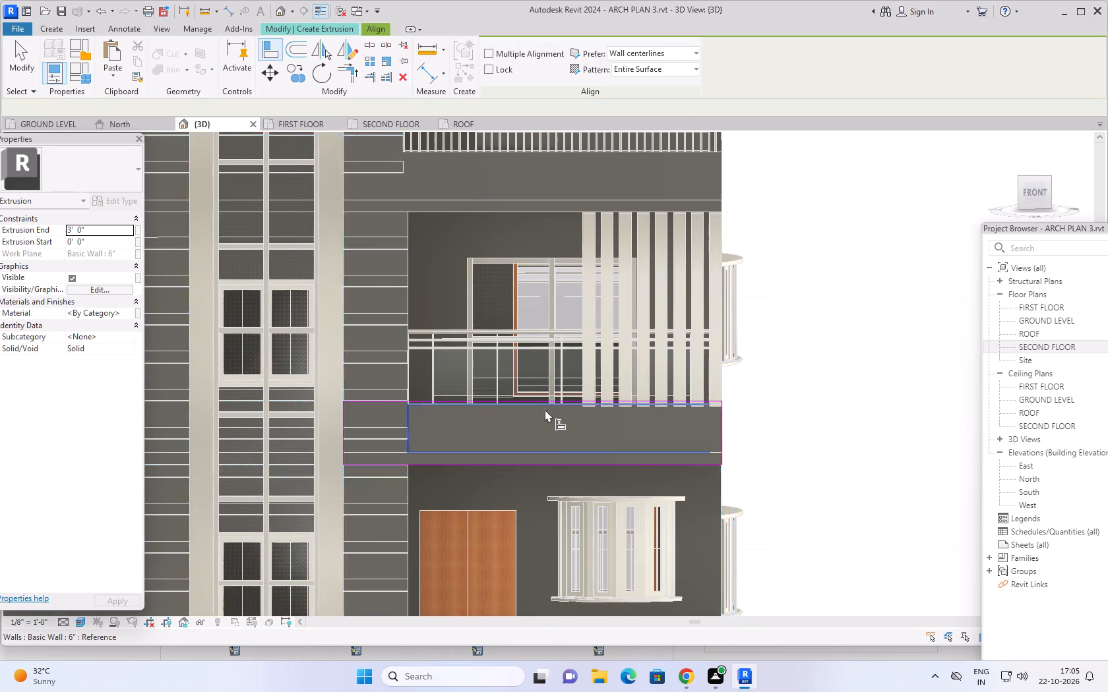
{"action": "scroll", "coordinate": [545, 409], "scroll_direction": "up", "scroll_amount": 2}
{"action": "middle_click_drag", "start_coordinate": [505, 401], "coordinate": [511, 468], "text": "shift"}
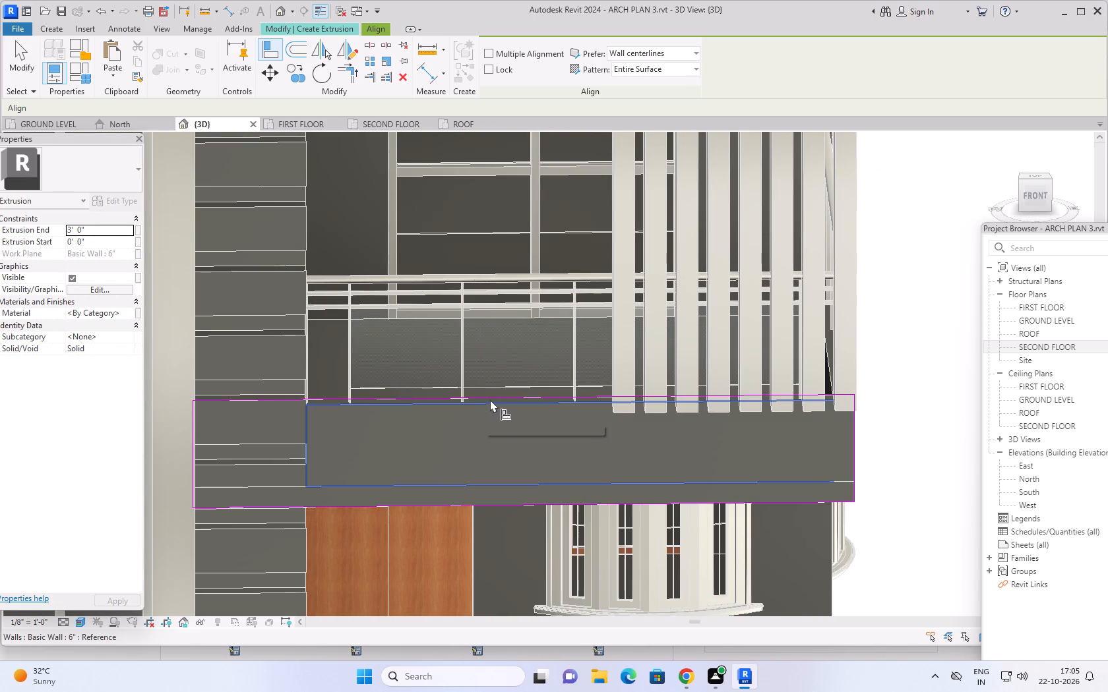
{"action": "middle_click_drag", "start_coordinate": [507, 420], "coordinate": [621, 486], "text": "shift"}
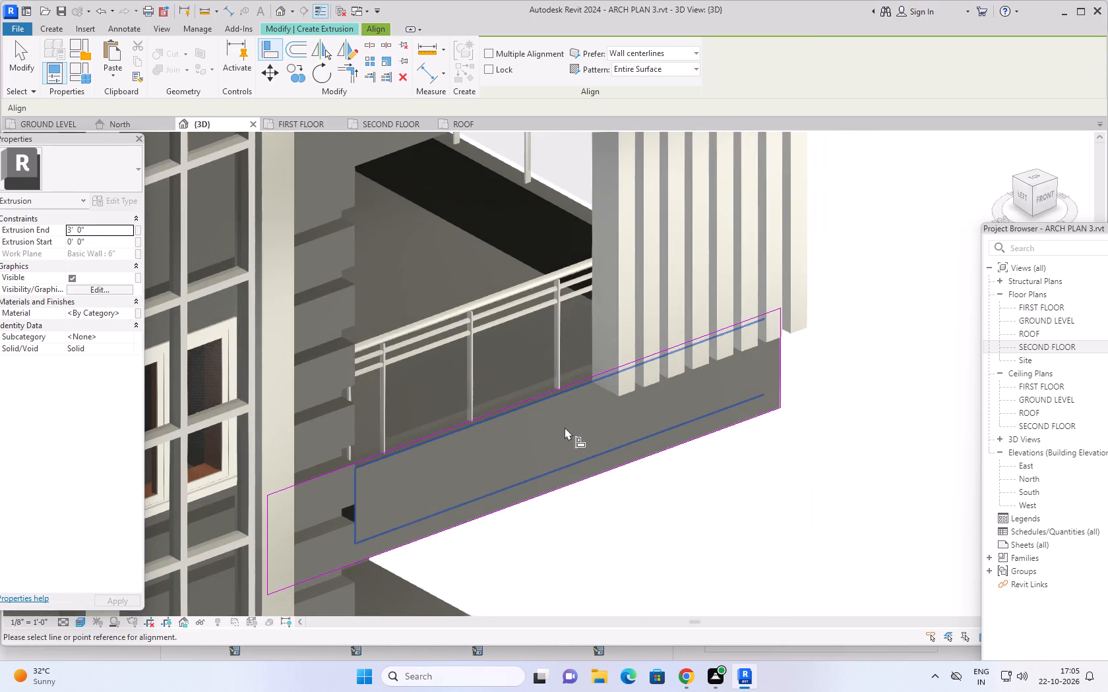
{"action": "middle_click_drag", "start_coordinate": [567, 434], "coordinate": [601, 467]}
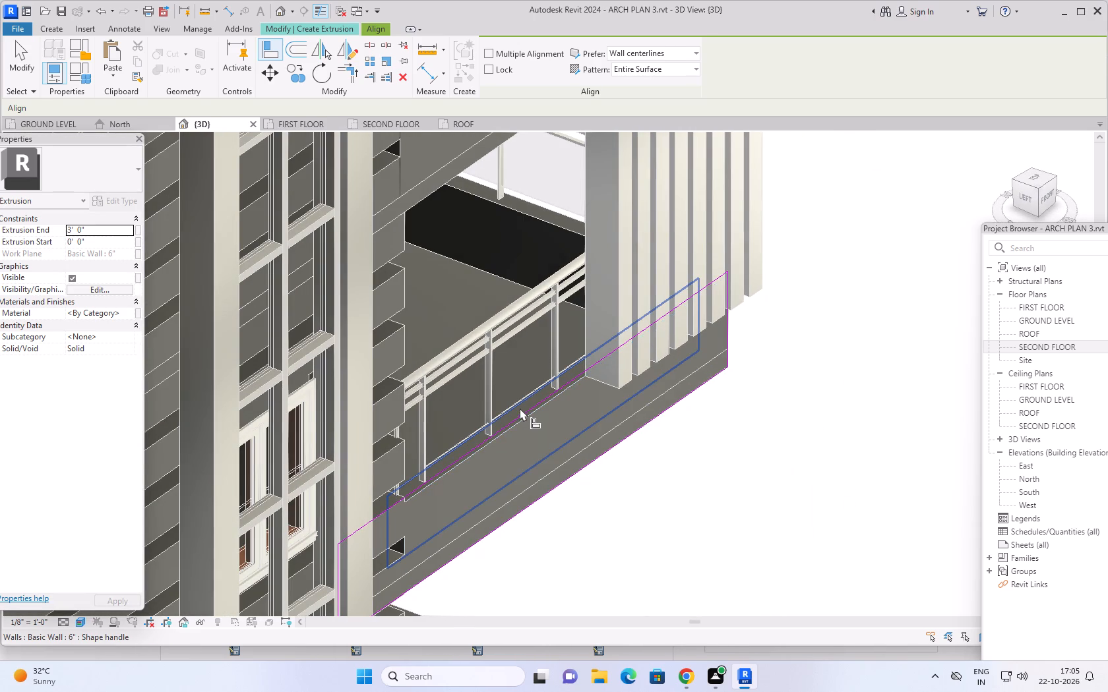
{"action": "middle_click_drag", "start_coordinate": [525, 419], "coordinate": [555, 477], "text": "shift"}
{"action": "scroll", "coordinate": [525, 411], "scroll_direction": "up", "scroll_amount": 2}
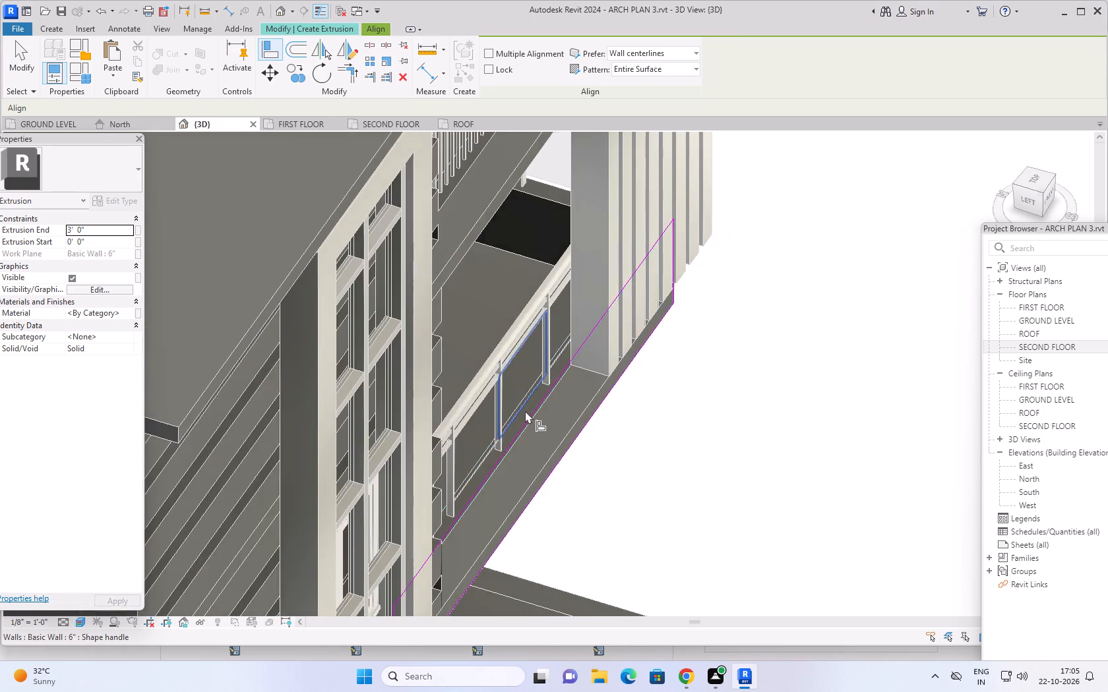
{"action": "scroll", "coordinate": [525, 411], "scroll_direction": "up", "scroll_amount": 3}
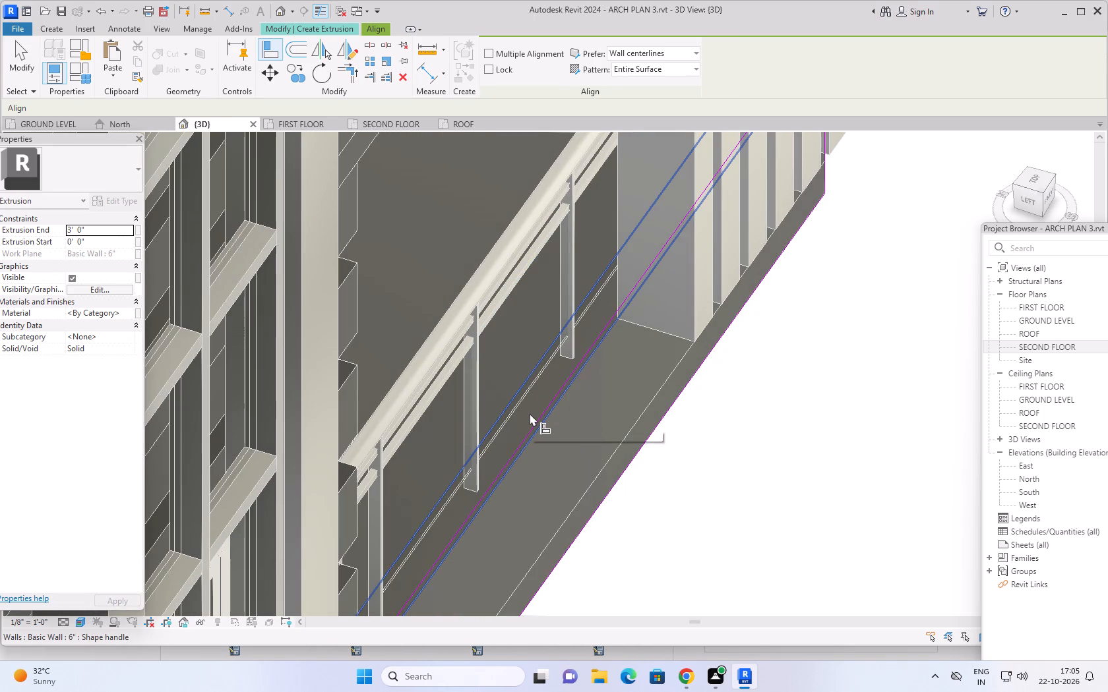
{"action": "left_click", "coordinate": [530, 413]}
{"action": "left_click", "coordinate": [541, 417]}
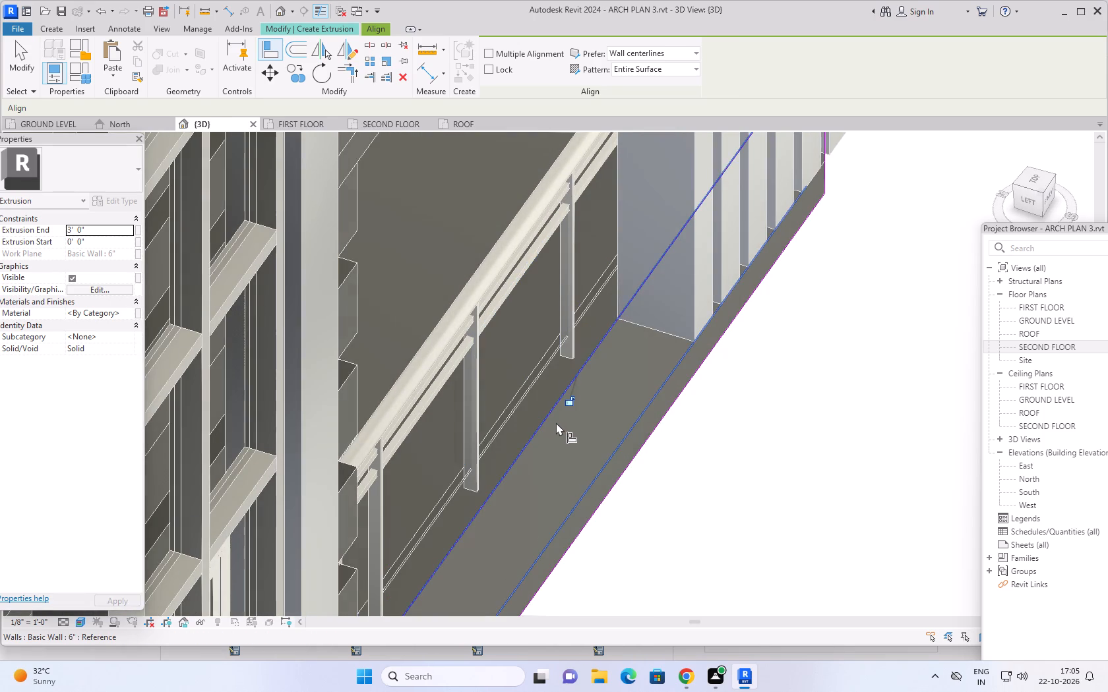
{"action": "scroll", "coordinate": [571, 423], "scroll_direction": "down", "scroll_amount": 3}
{"action": "middle_click_drag", "start_coordinate": [584, 424], "coordinate": [476, 303], "text": "shift"}
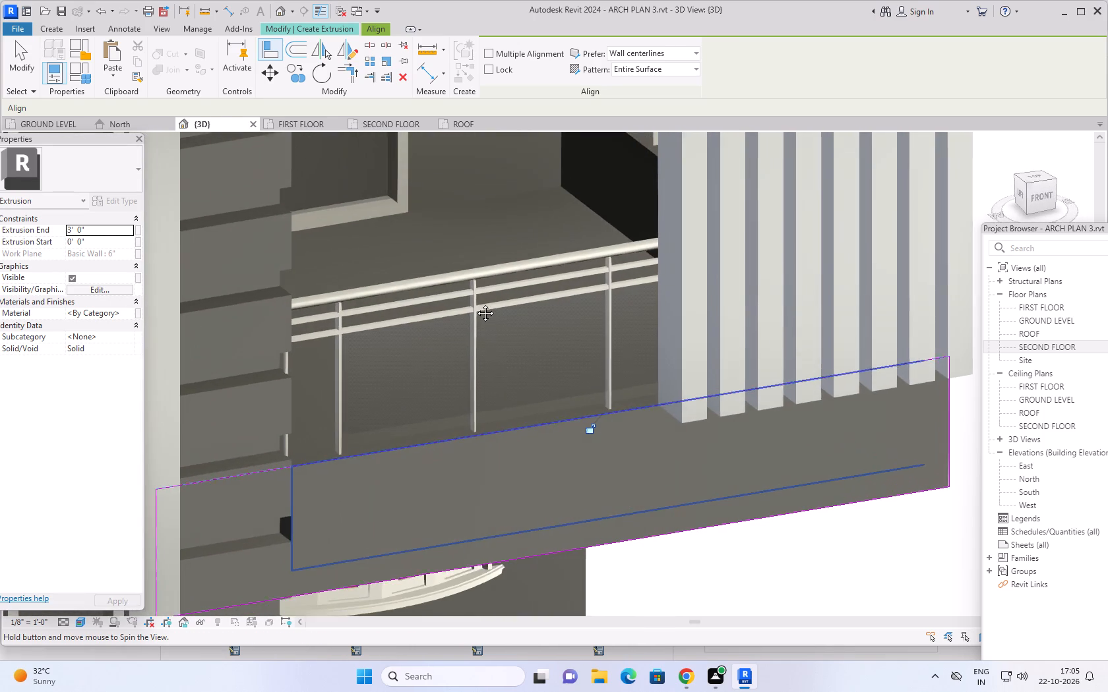
{"action": "scroll", "coordinate": [484, 394], "scroll_direction": "down", "scroll_amount": 2}
{"action": "middle_click_drag", "start_coordinate": [483, 438], "coordinate": [435, 318]}
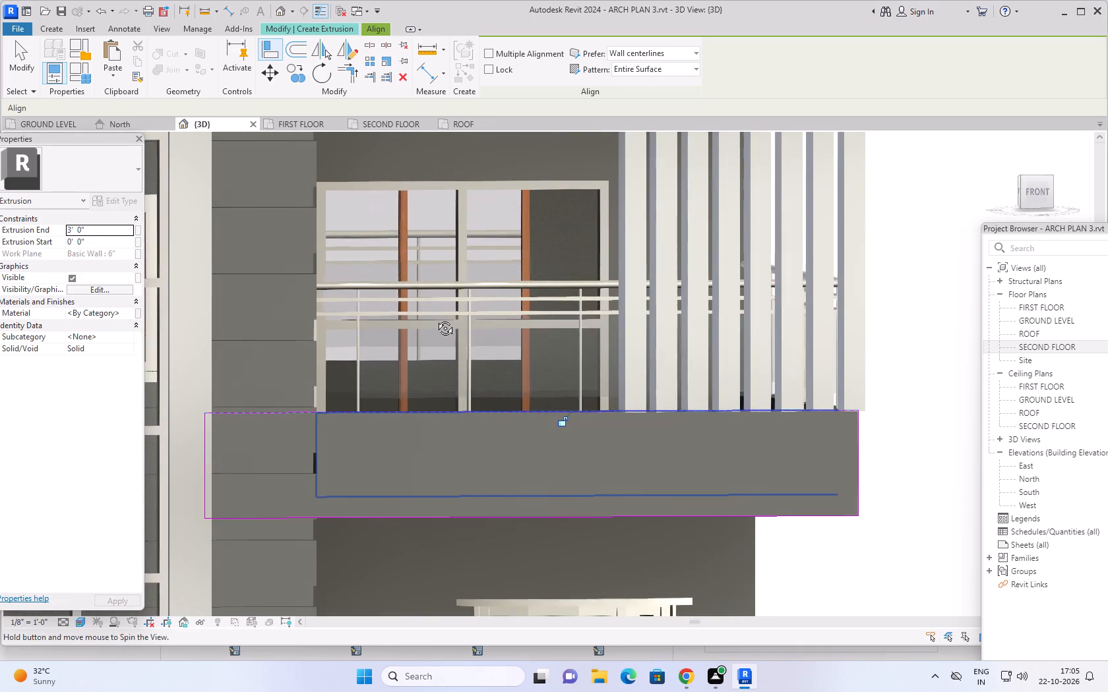
{"action": "middle_click_drag", "start_coordinate": [435, 318], "coordinate": [429, 309]}
{"action": "scroll", "coordinate": [423, 337], "scroll_direction": "down", "scroll_amount": 2}
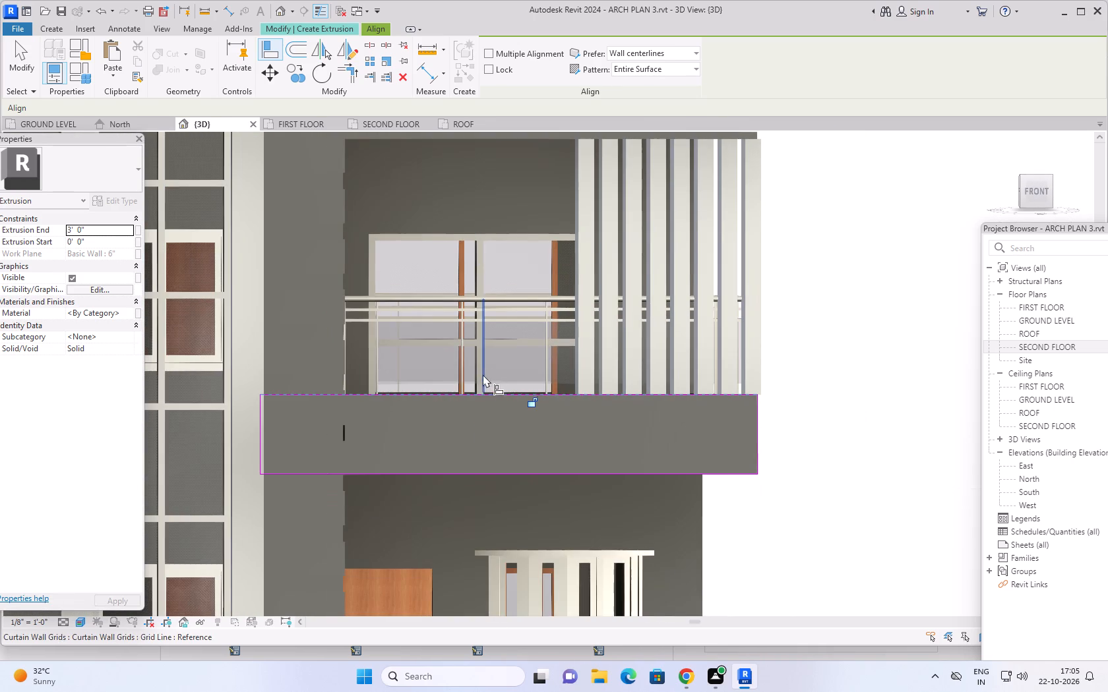
{"action": "key", "text": "Escape"}
{"action": "key", "text": "Escape"}
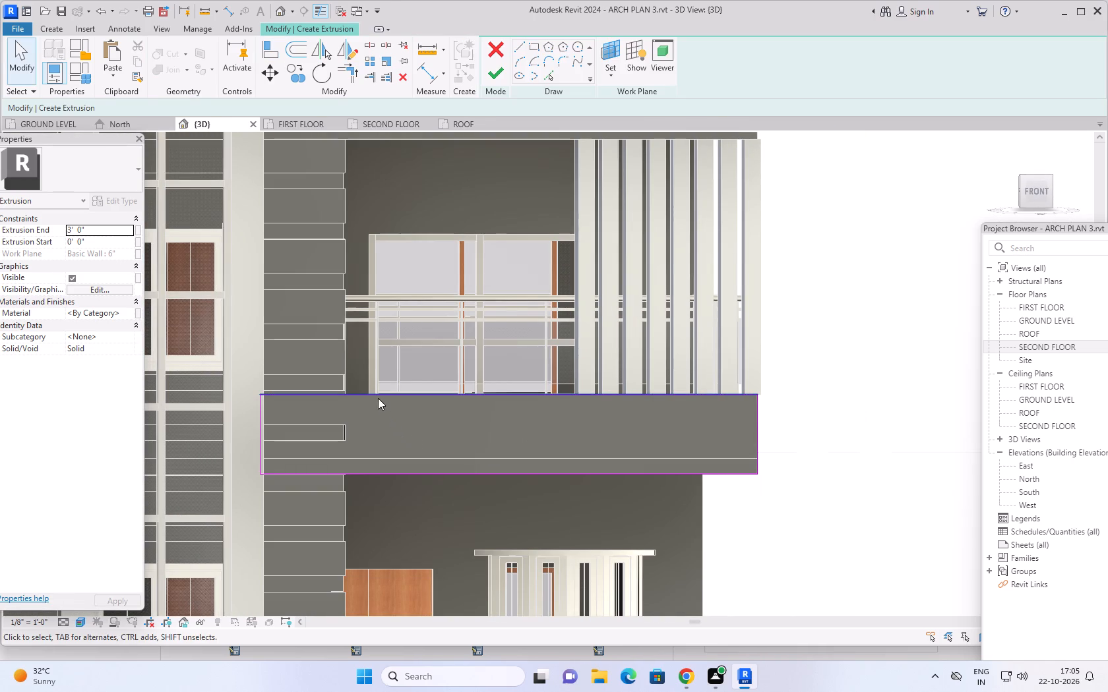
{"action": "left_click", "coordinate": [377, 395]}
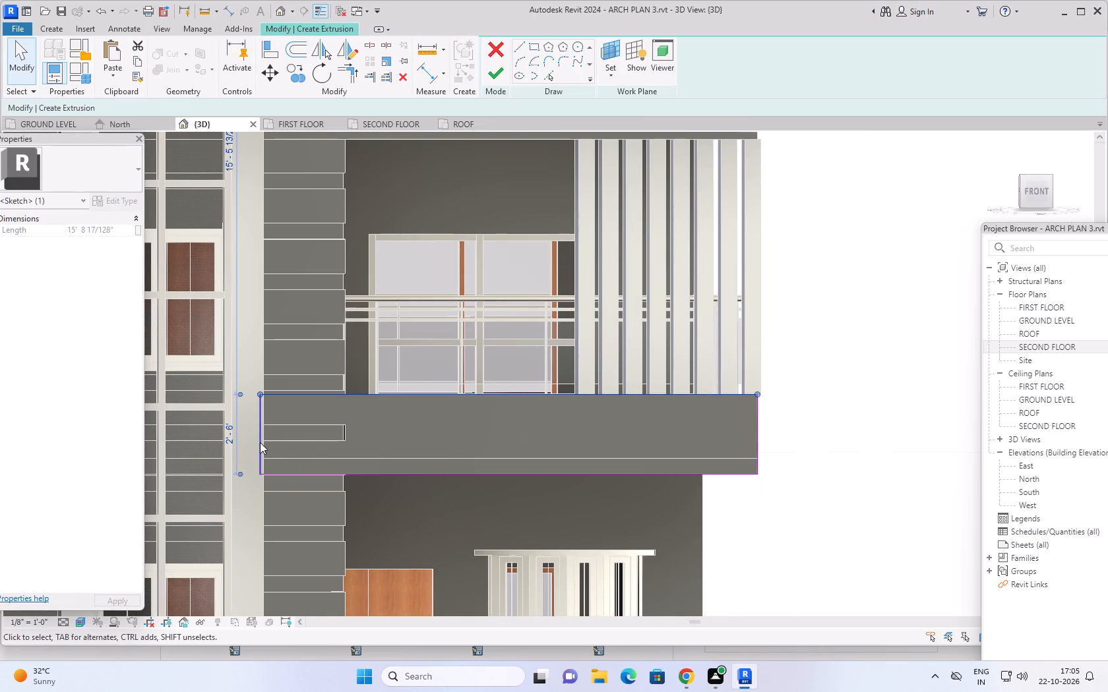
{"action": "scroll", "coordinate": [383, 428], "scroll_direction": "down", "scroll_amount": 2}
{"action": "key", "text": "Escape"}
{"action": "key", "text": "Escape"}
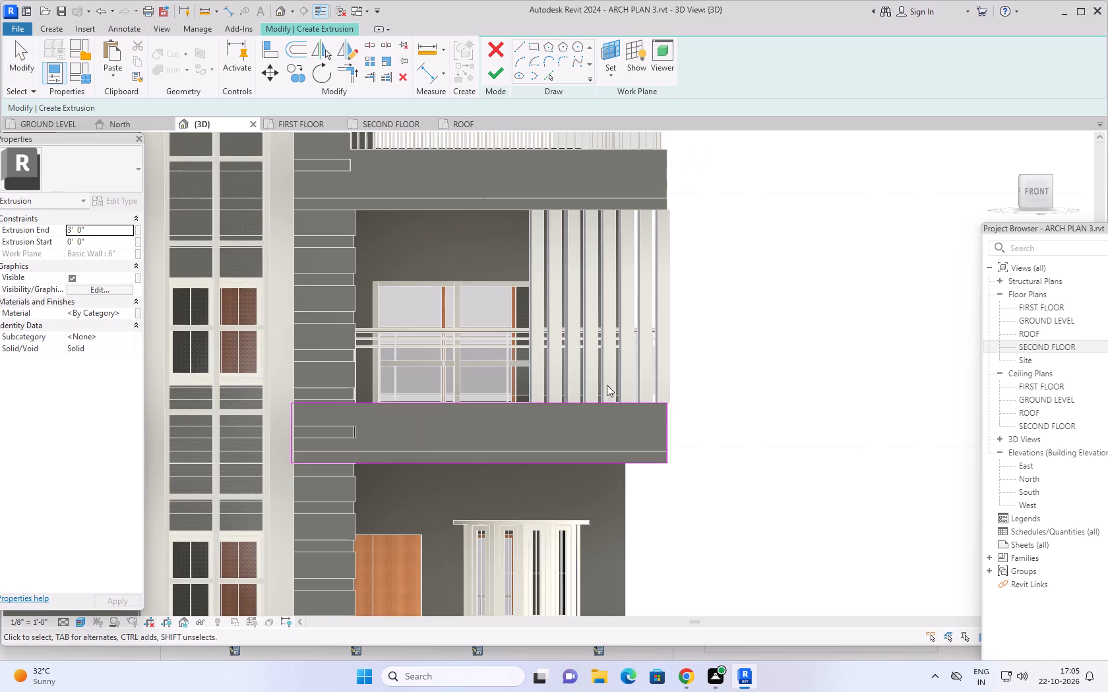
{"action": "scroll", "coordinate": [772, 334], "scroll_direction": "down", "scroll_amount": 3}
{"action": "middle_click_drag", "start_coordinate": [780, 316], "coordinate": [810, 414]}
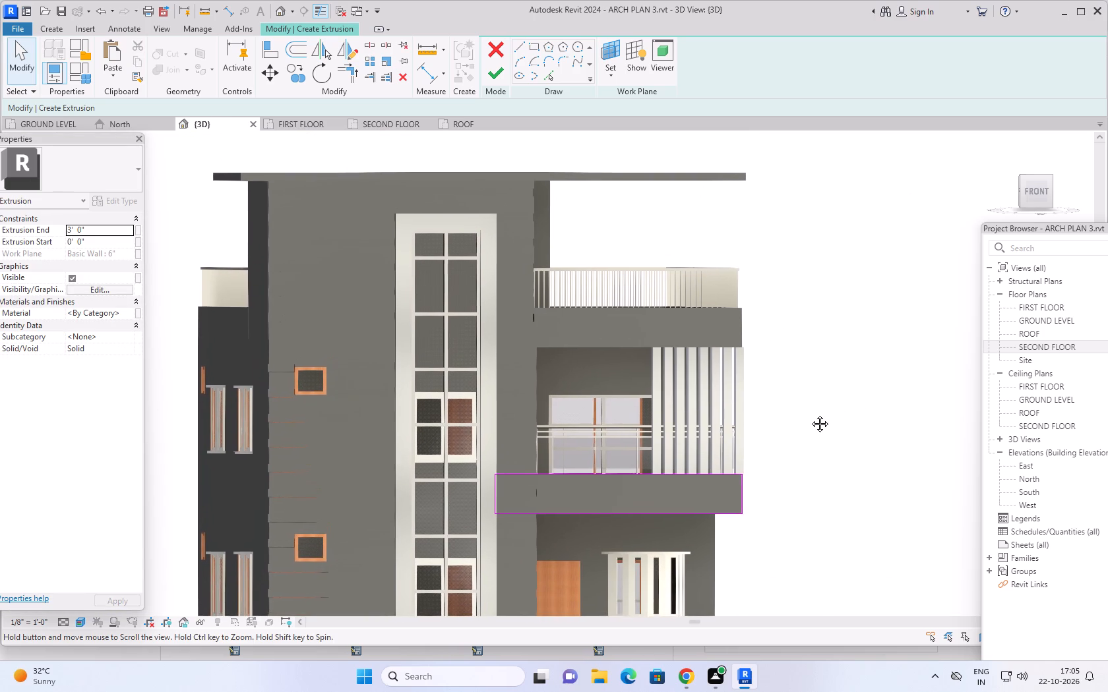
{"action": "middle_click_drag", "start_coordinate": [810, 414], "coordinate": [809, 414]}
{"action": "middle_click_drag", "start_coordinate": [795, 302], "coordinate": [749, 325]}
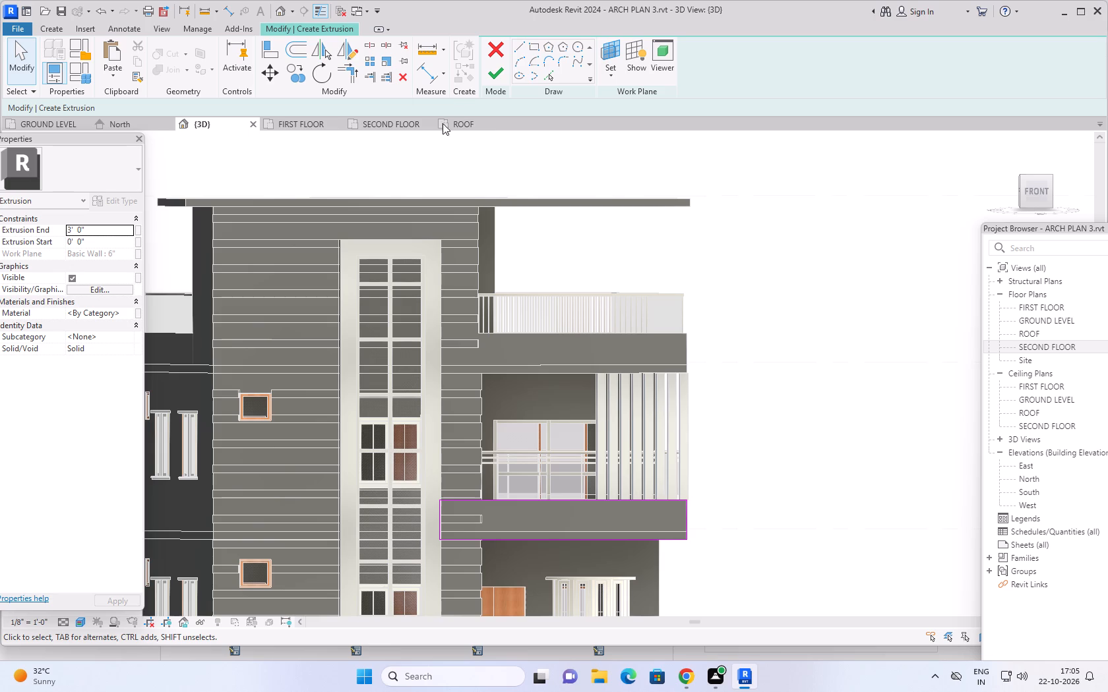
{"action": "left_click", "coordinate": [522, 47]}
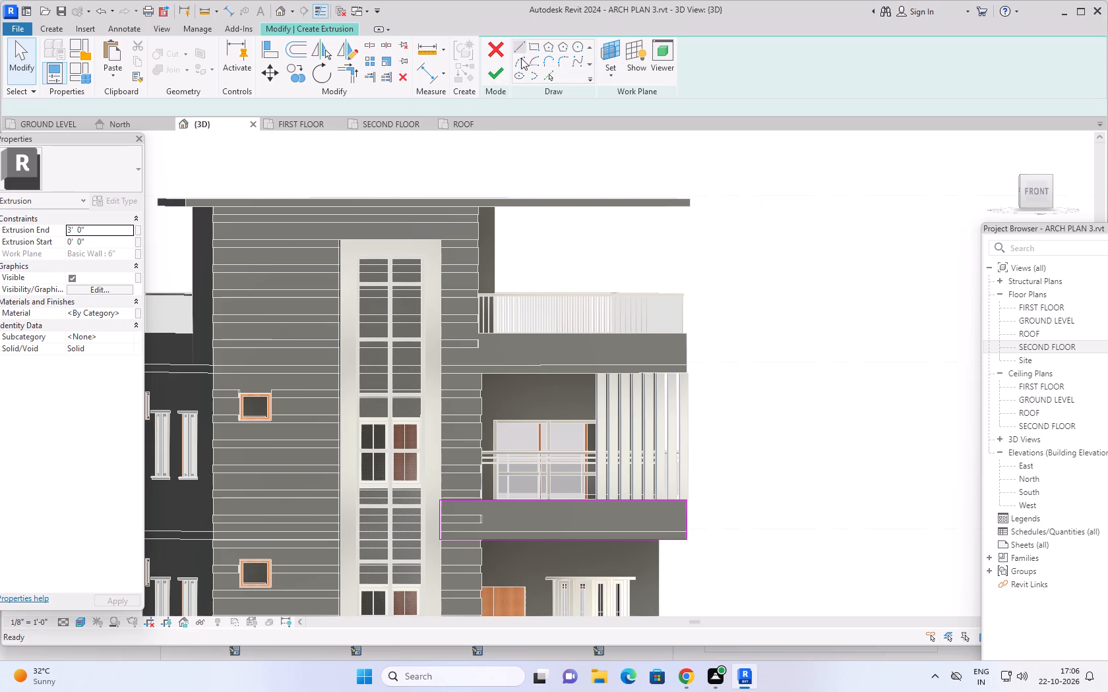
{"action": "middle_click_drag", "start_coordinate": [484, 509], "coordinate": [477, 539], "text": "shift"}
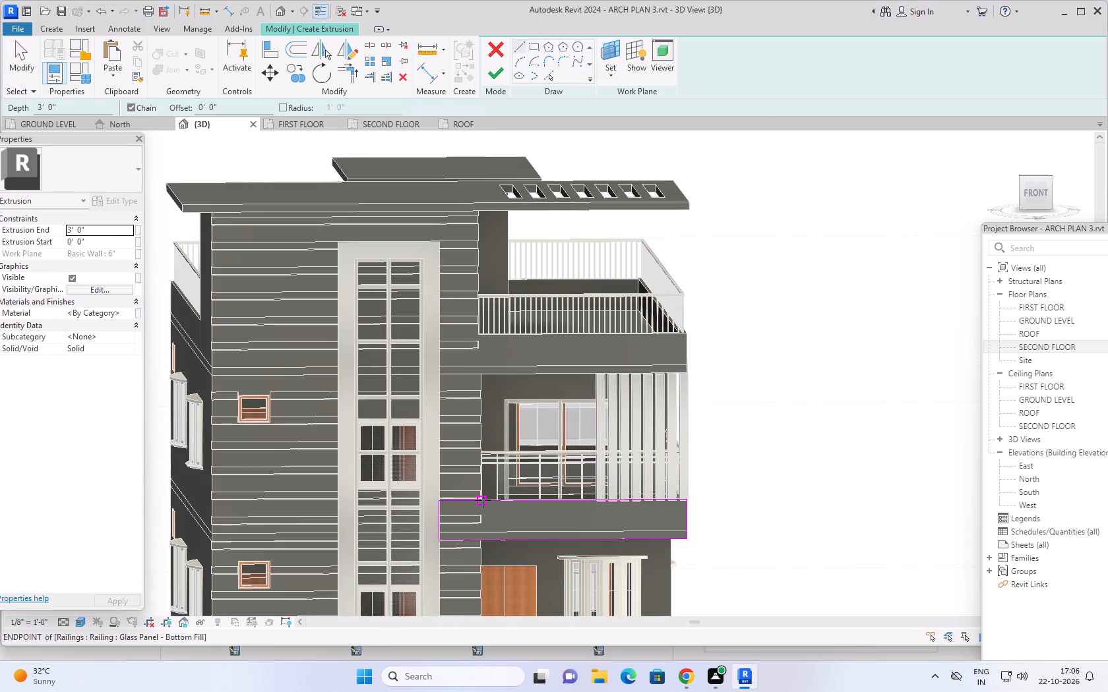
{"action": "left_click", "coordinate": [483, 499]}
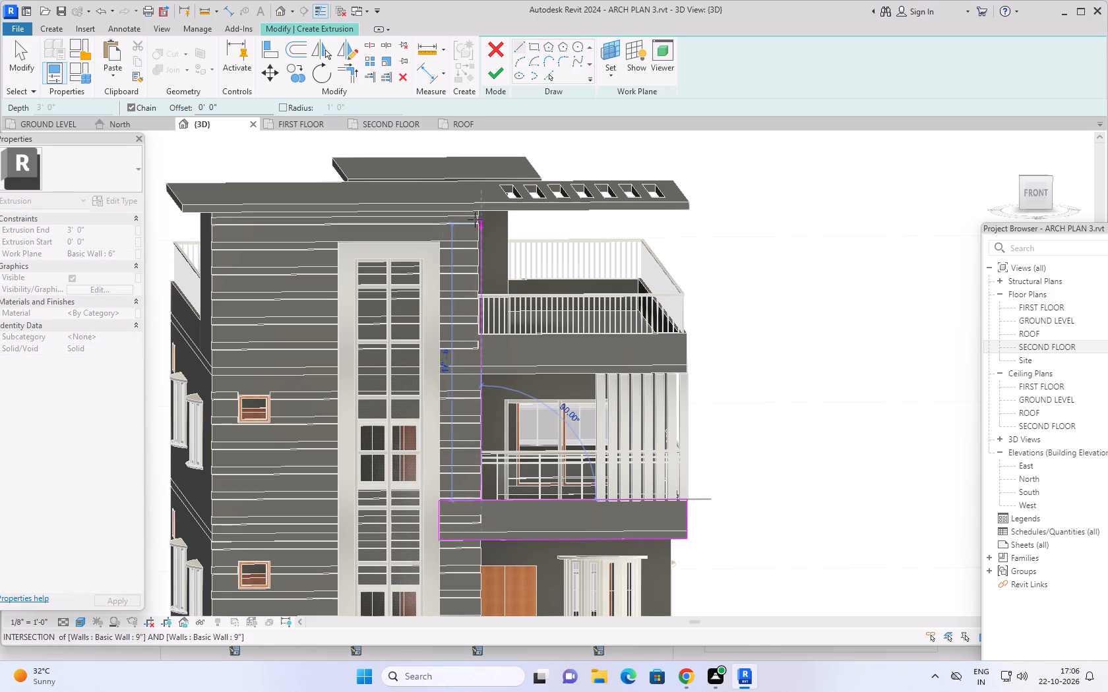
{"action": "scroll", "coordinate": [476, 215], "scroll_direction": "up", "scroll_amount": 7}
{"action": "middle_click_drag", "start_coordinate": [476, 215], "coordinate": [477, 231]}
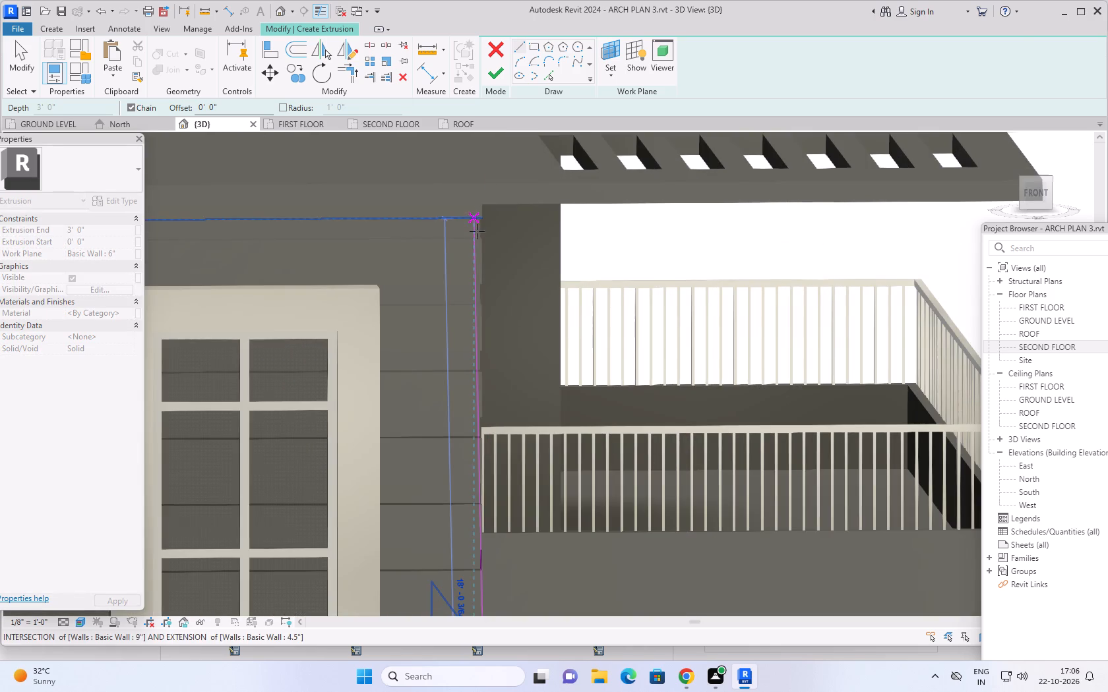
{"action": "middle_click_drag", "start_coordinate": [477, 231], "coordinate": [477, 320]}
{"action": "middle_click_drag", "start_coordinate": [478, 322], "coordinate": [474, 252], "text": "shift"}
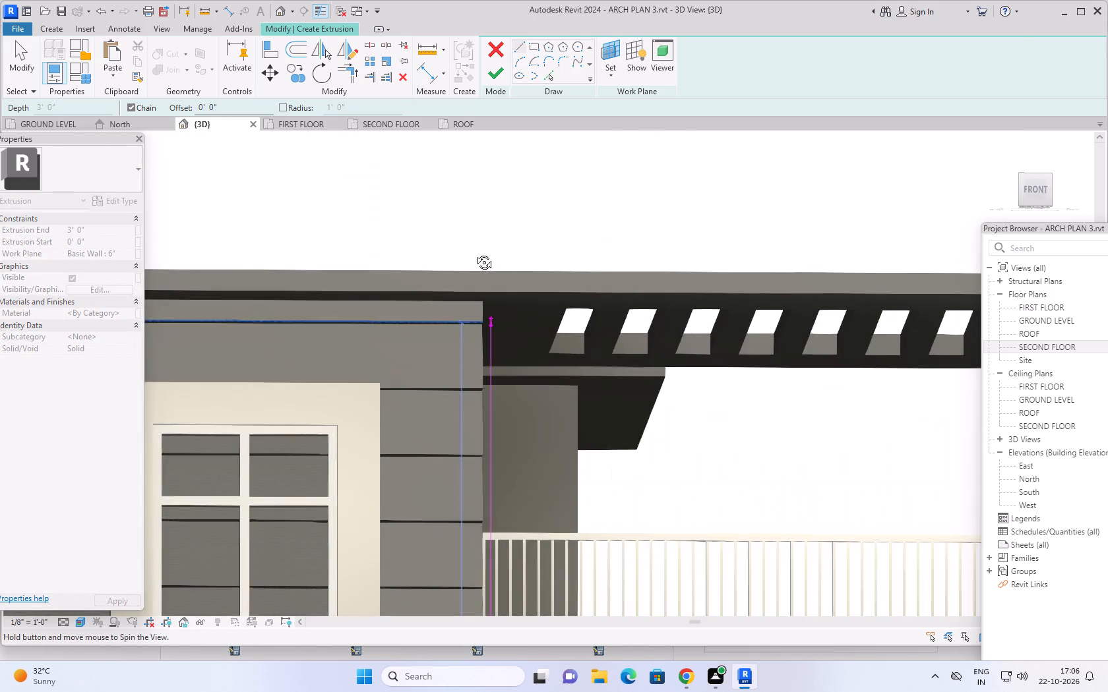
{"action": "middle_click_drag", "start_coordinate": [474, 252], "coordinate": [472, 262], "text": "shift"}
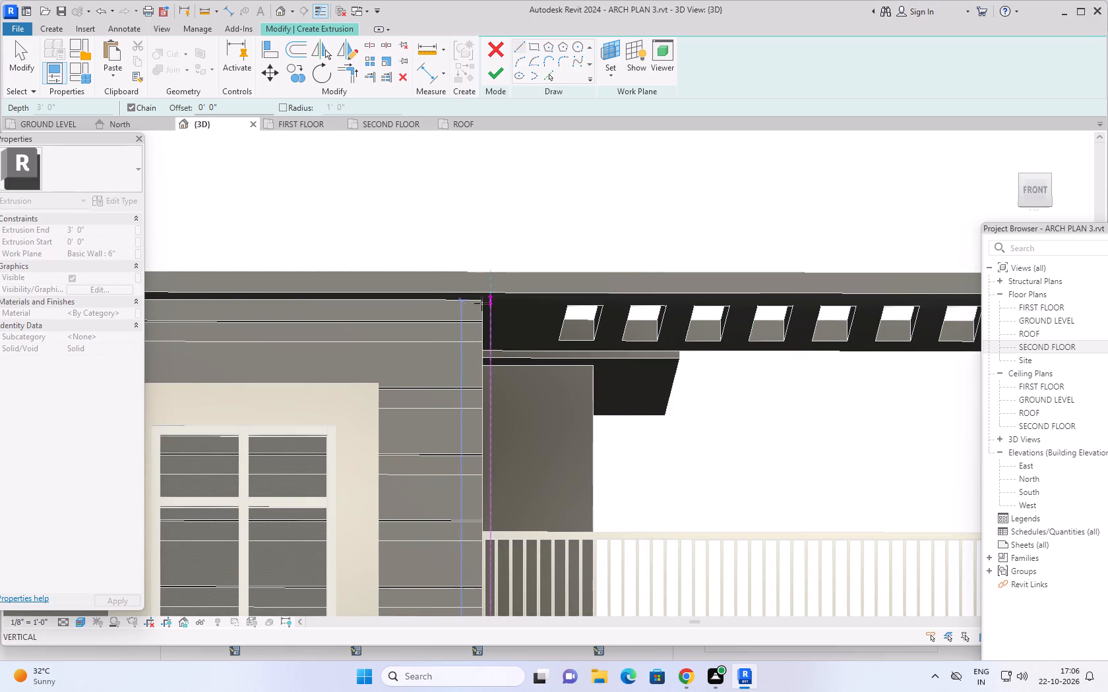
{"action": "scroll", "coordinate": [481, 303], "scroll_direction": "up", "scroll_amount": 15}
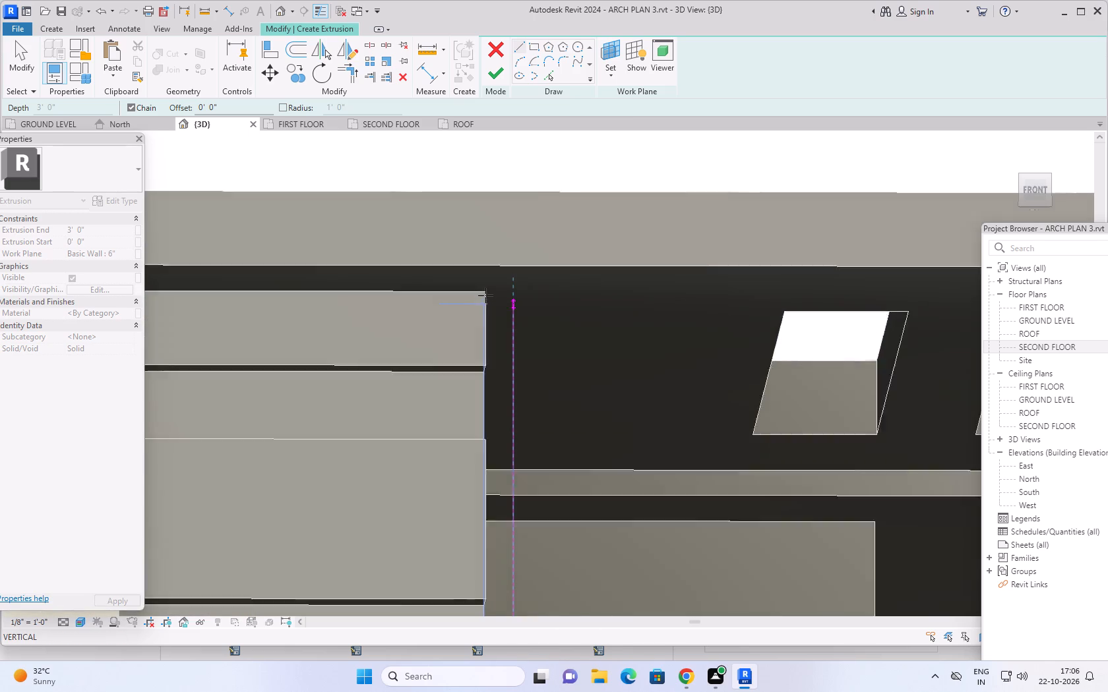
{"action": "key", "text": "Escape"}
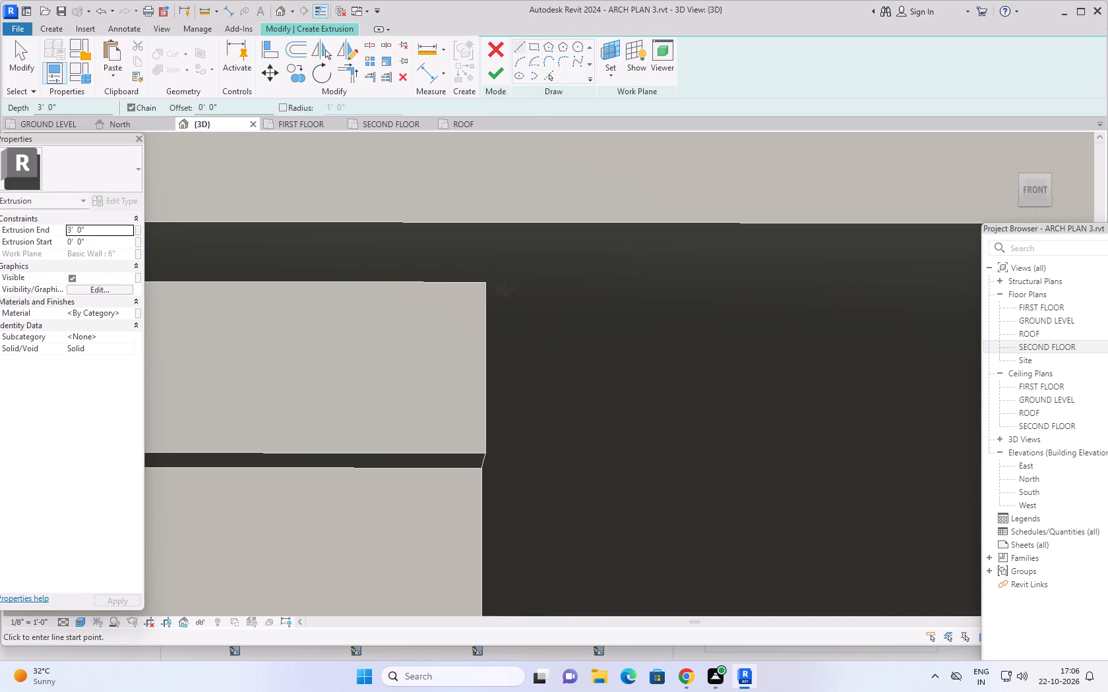
Sketch a vertical line about 18' 6" long from the tower wall's top outer corner down to the parapet rectangle's upper line.
{"action": "left_click", "coordinate": [487, 282]}
{"action": "scroll", "coordinate": [486, 510], "scroll_direction": "down", "scroll_amount": 2}
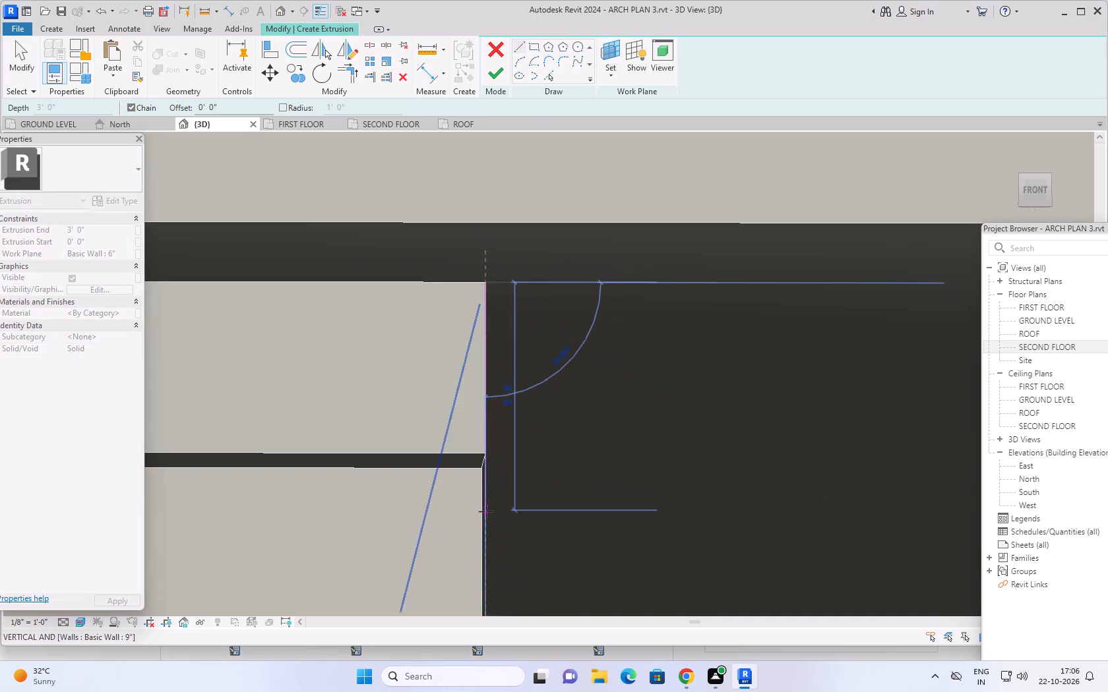
{"action": "scroll", "coordinate": [486, 511], "scroll_direction": "down", "scroll_amount": 17}
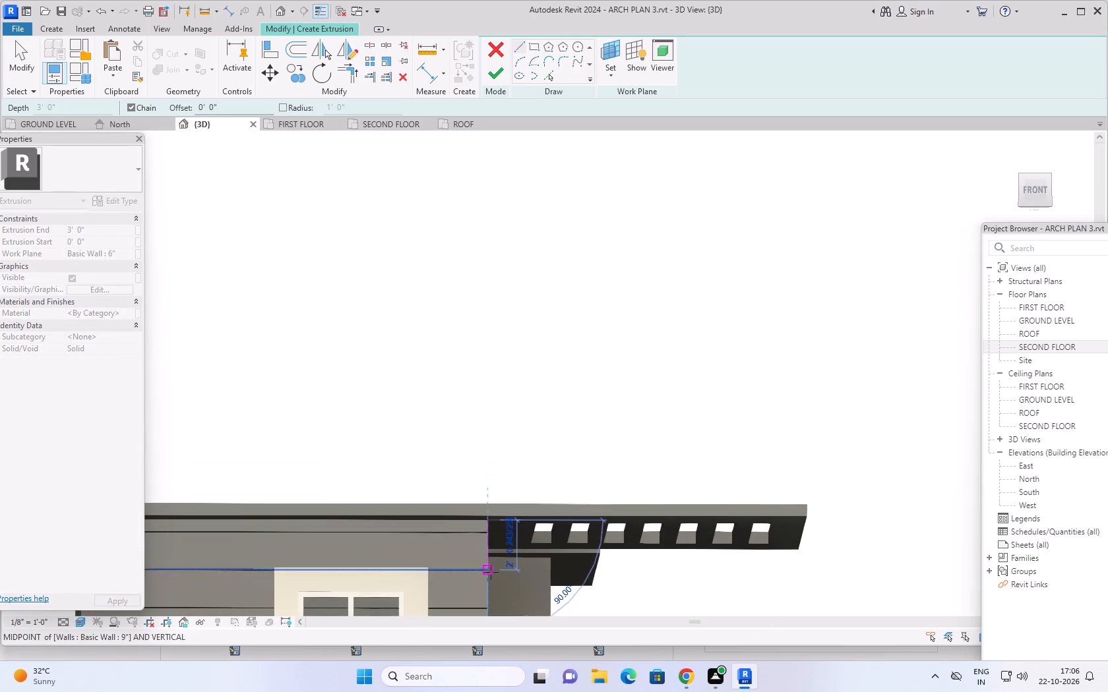
{"action": "middle_click_drag", "start_coordinate": [491, 573], "coordinate": [466, 274]}
{"action": "scroll", "coordinate": [470, 505], "scroll_direction": "down", "scroll_amount": 2}
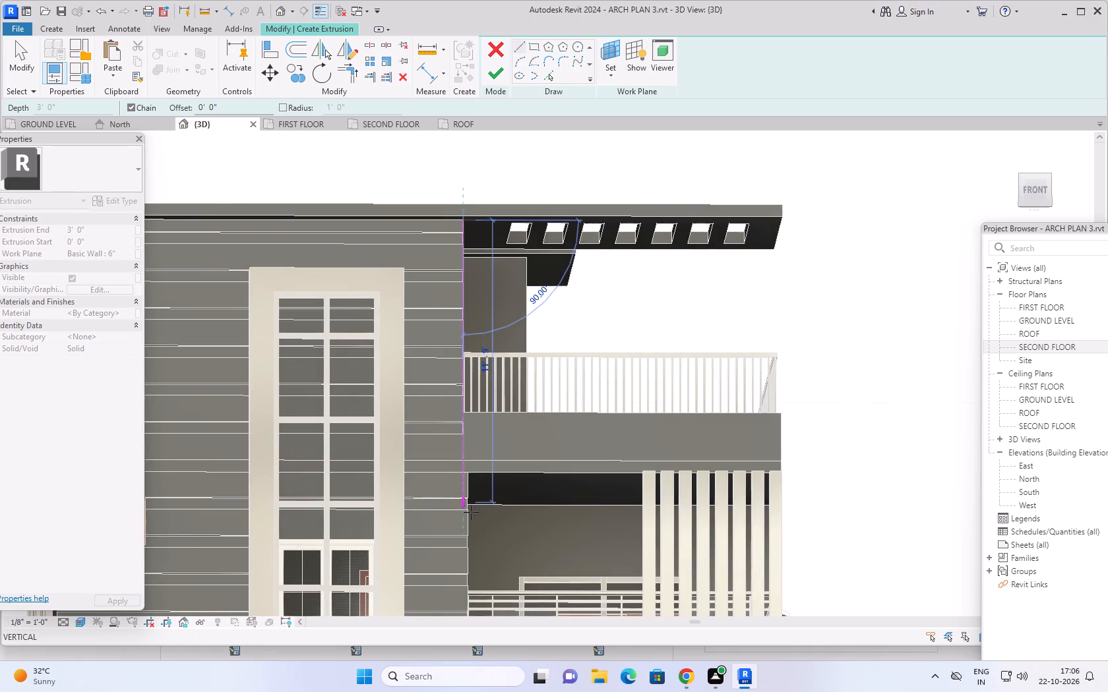
{"action": "middle_click_drag", "start_coordinate": [472, 503], "coordinate": [474, 391]}
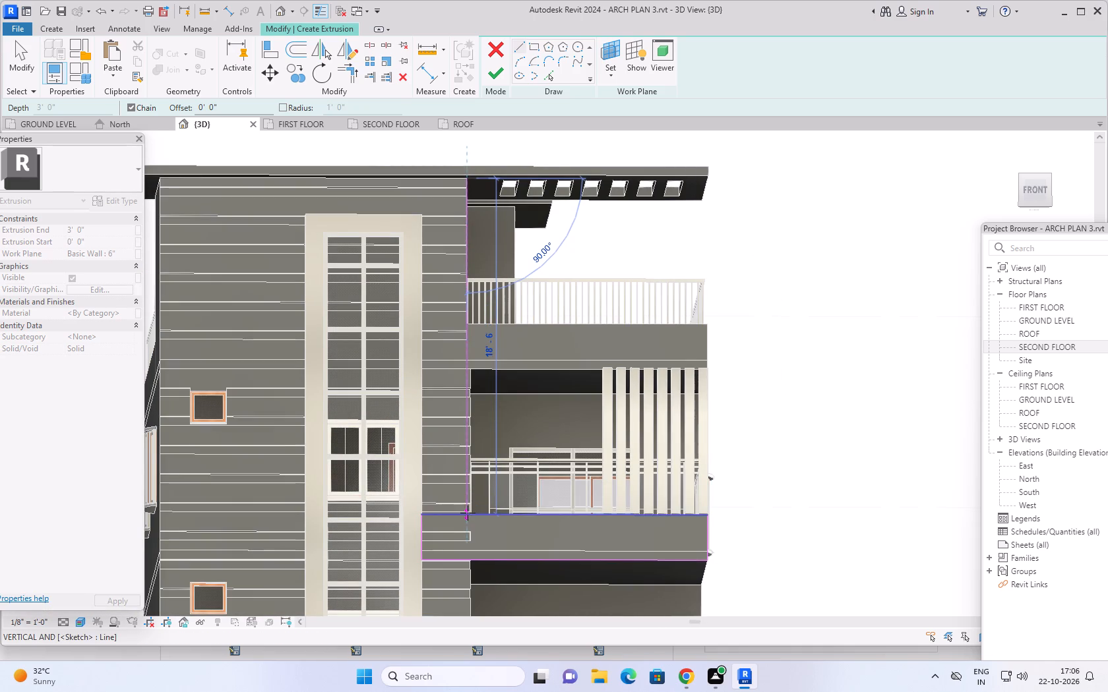
{"action": "scroll", "coordinate": [468, 513], "scroll_direction": "up", "scroll_amount": 5}
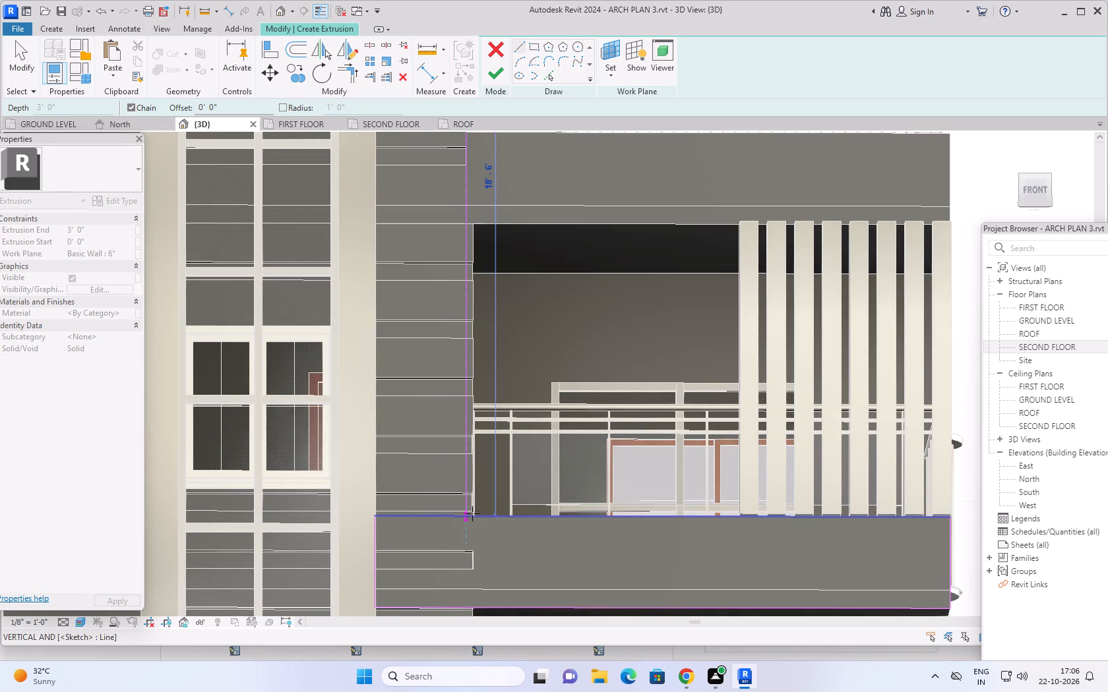
{"action": "left_click", "coordinate": [466, 517]}
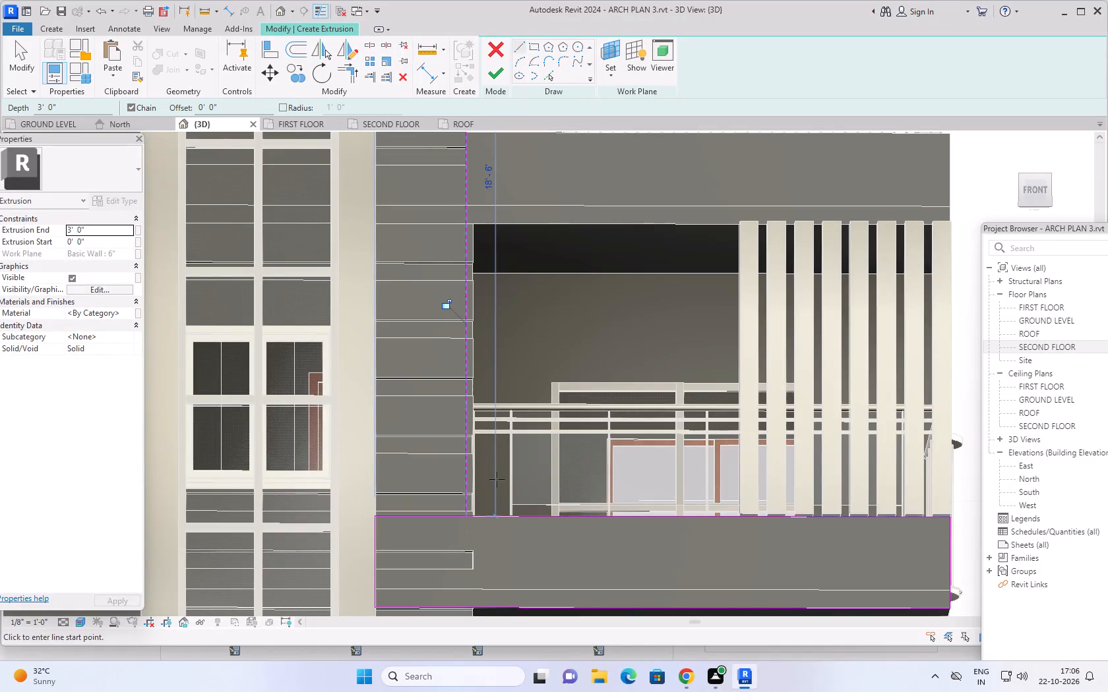
Close the tower strip with a vertical line about 18' 6" along the window surround's edge and a top line about 2' 6" long.
{"action": "scroll", "coordinate": [487, 366], "scroll_direction": "down", "scroll_amount": 1}
{"action": "middle_click_drag", "start_coordinate": [493, 326], "coordinate": [483, 395]}
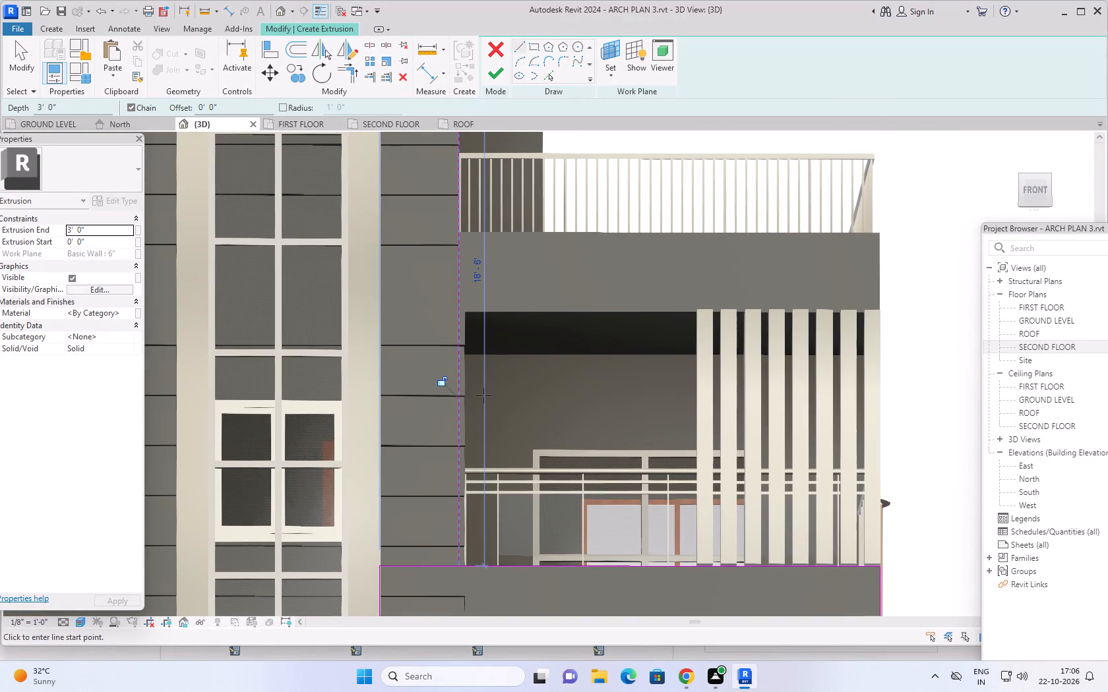
{"action": "middle_click_drag", "start_coordinate": [485, 377], "coordinate": [478, 439], "text": "shift"}
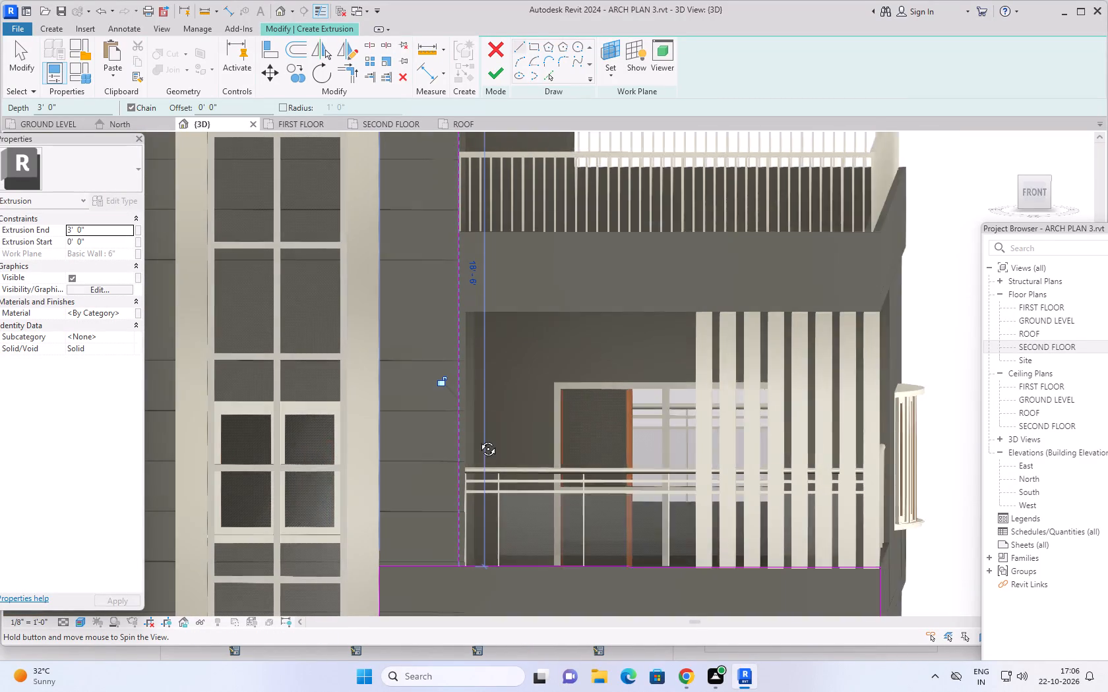
{"action": "middle_click_drag", "start_coordinate": [478, 439], "coordinate": [478, 466], "text": "shift"}
{"action": "scroll", "coordinate": [480, 414], "scroll_direction": "down", "scroll_amount": 4}
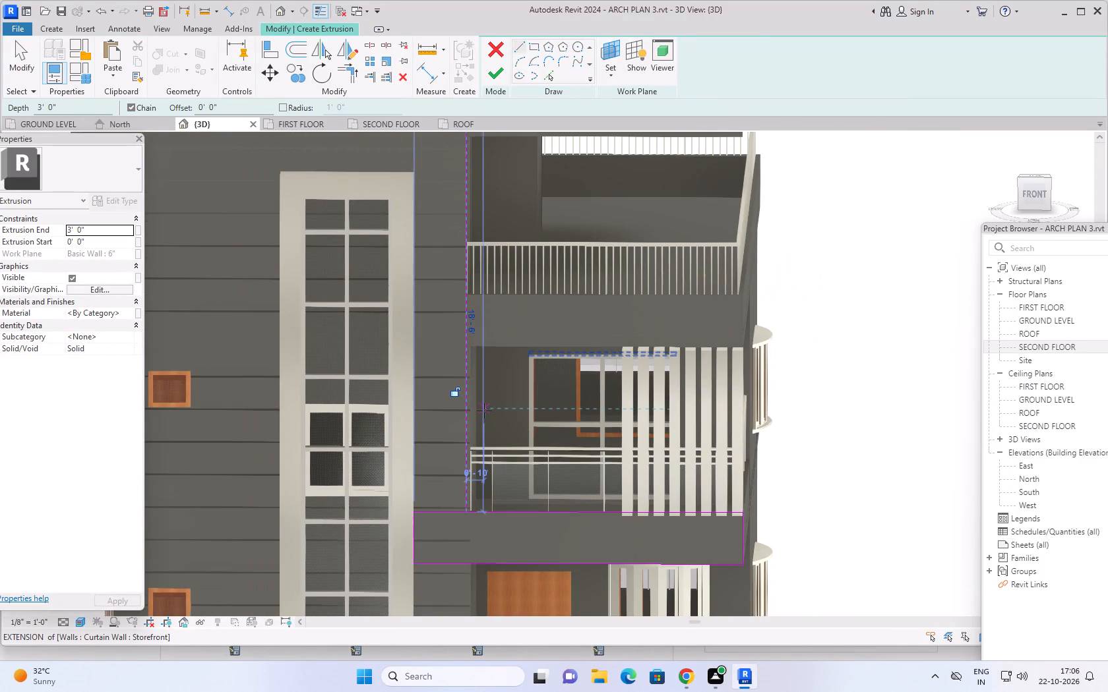
{"action": "scroll", "coordinate": [484, 411], "scroll_direction": "down", "scroll_amount": 1}
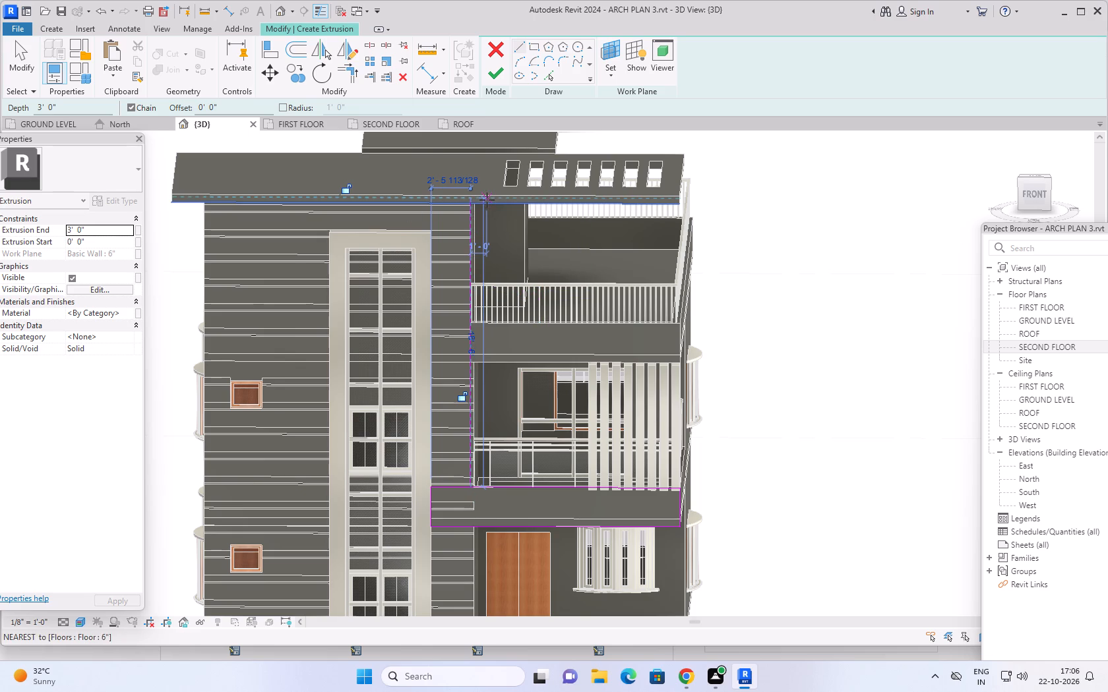
{"action": "scroll", "coordinate": [454, 198], "scroll_direction": "up", "scroll_amount": 2}
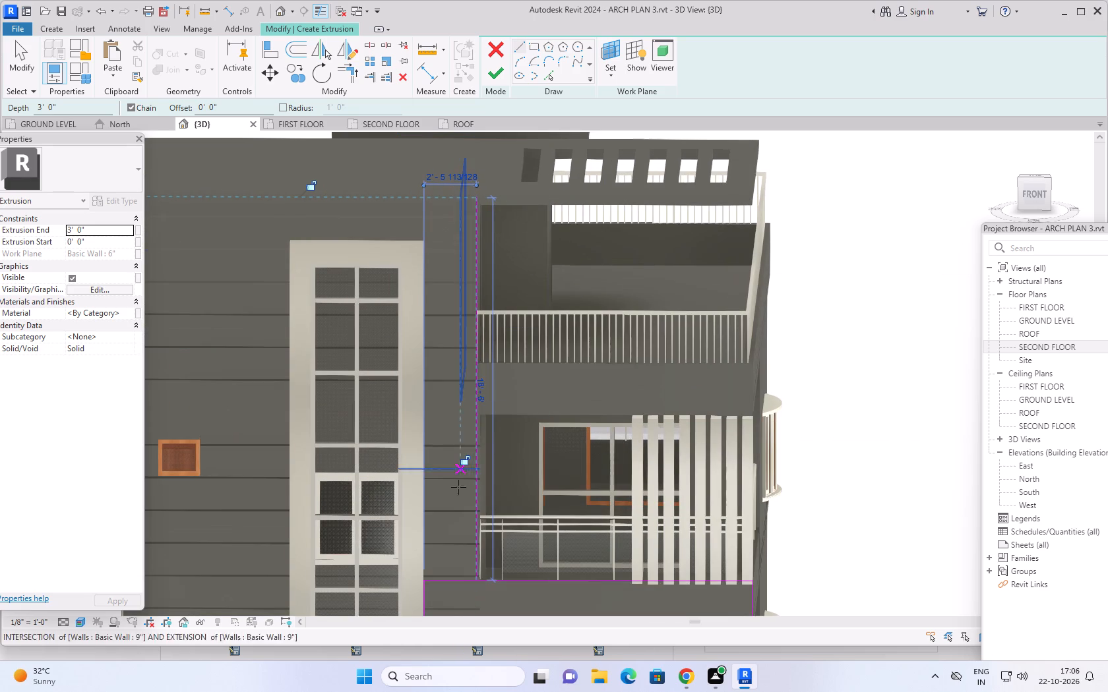
{"action": "left_click", "coordinate": [423, 583]}
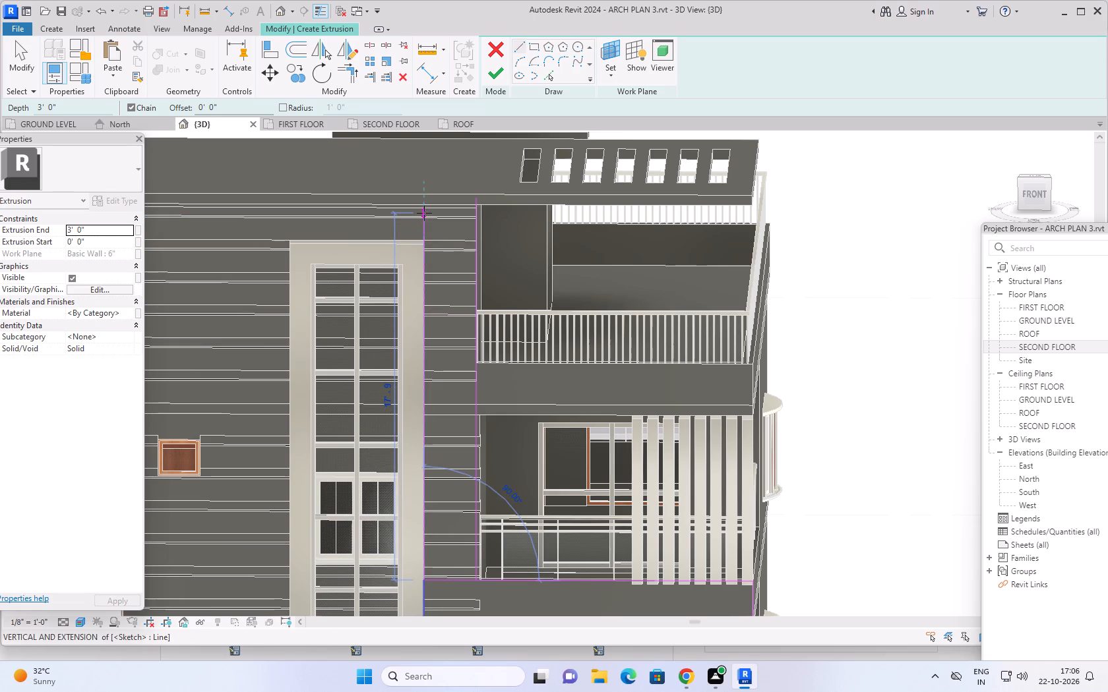
{"action": "middle_click_drag", "start_coordinate": [424, 213], "coordinate": [421, 361]}
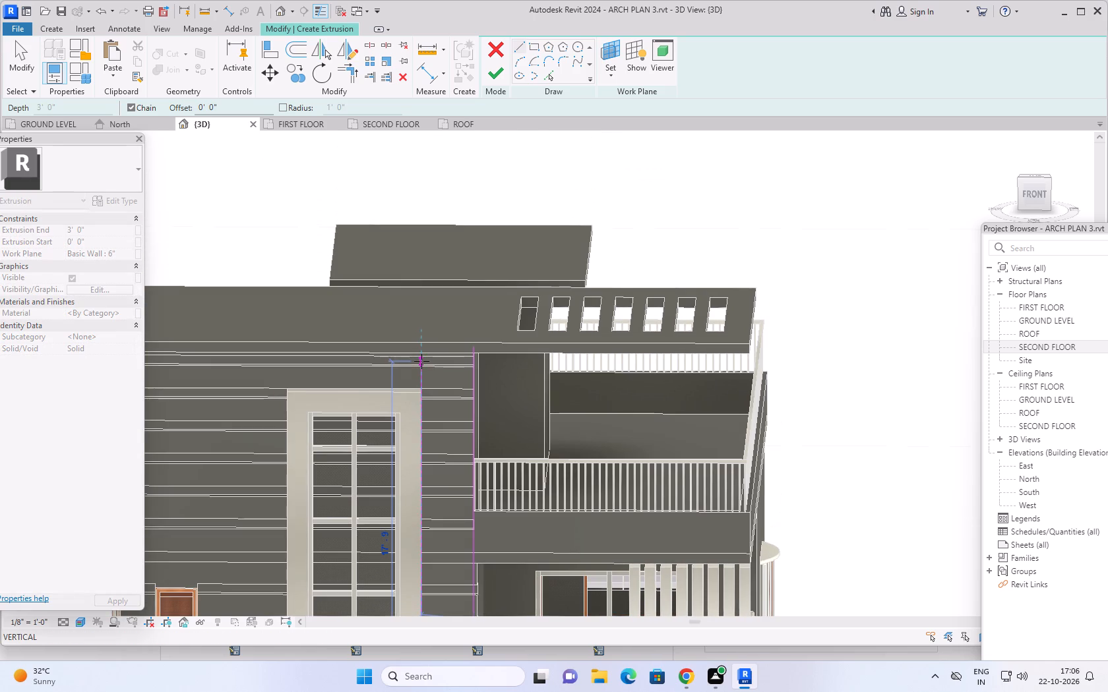
{"action": "middle_click_drag", "start_coordinate": [421, 361], "coordinate": [418, 250], "text": "shift"}
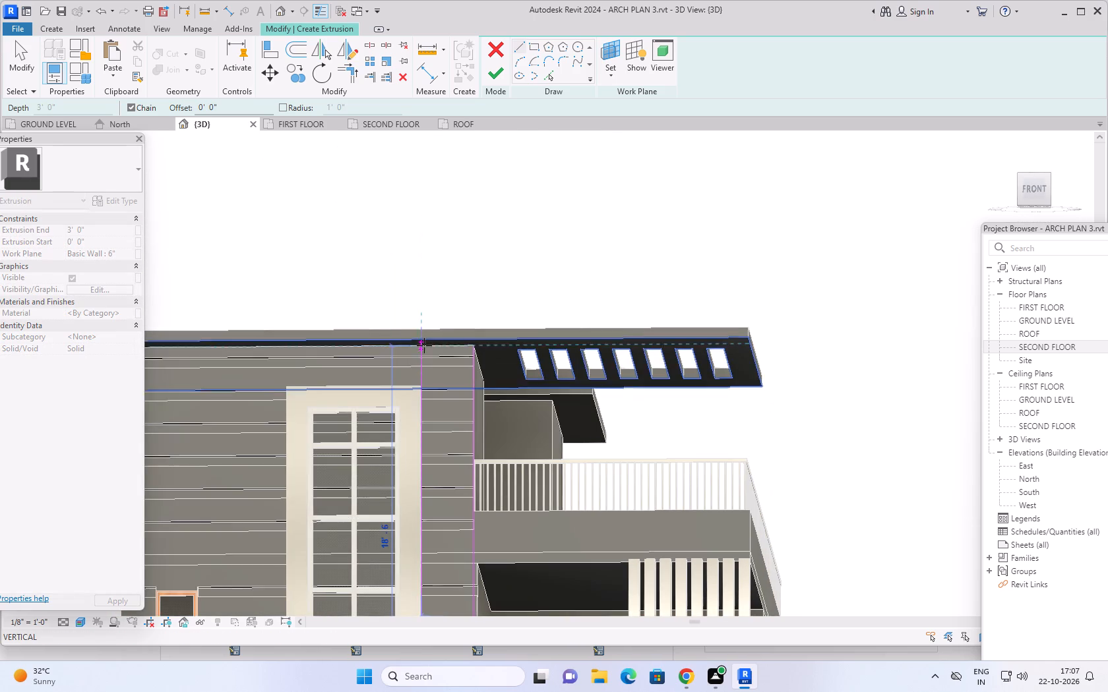
{"action": "scroll", "coordinate": [425, 351], "scroll_direction": "up", "scroll_amount": 12}
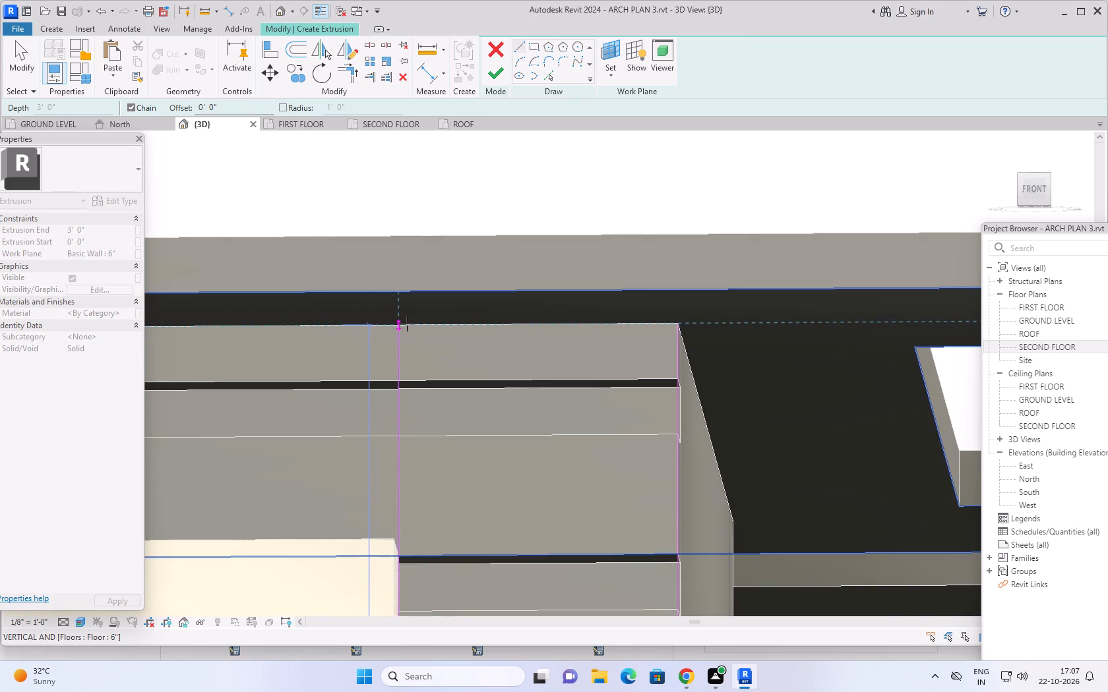
{"action": "left_click", "coordinate": [401, 326]}
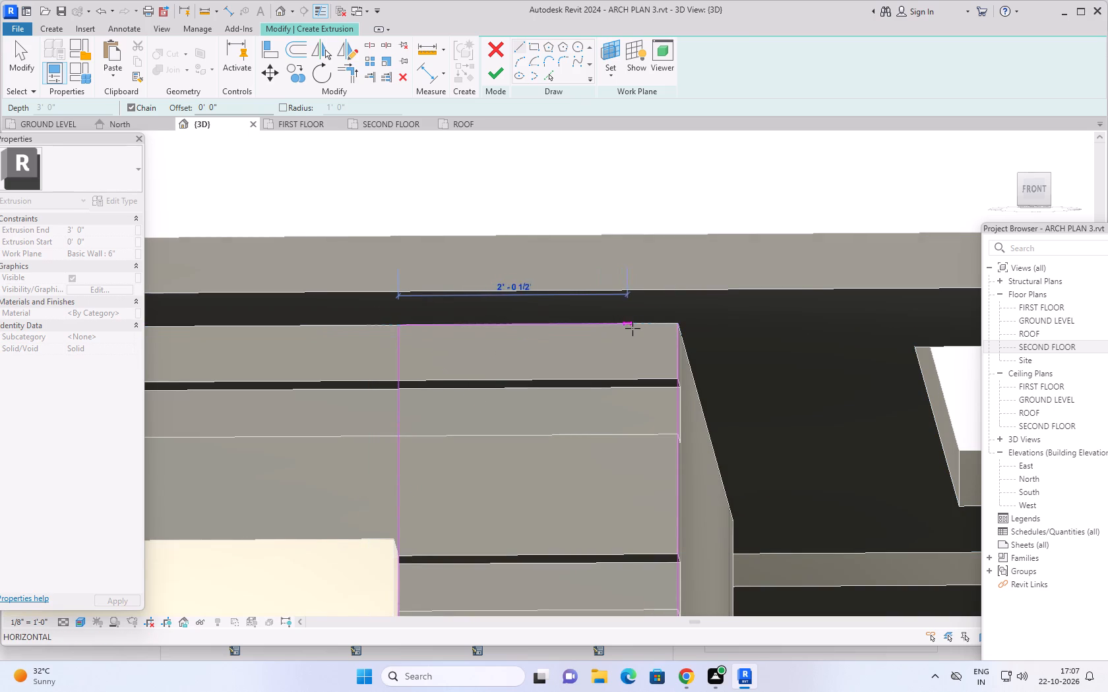
{"action": "left_click", "coordinate": [679, 328]}
{"action": "key", "text": "Escape"}
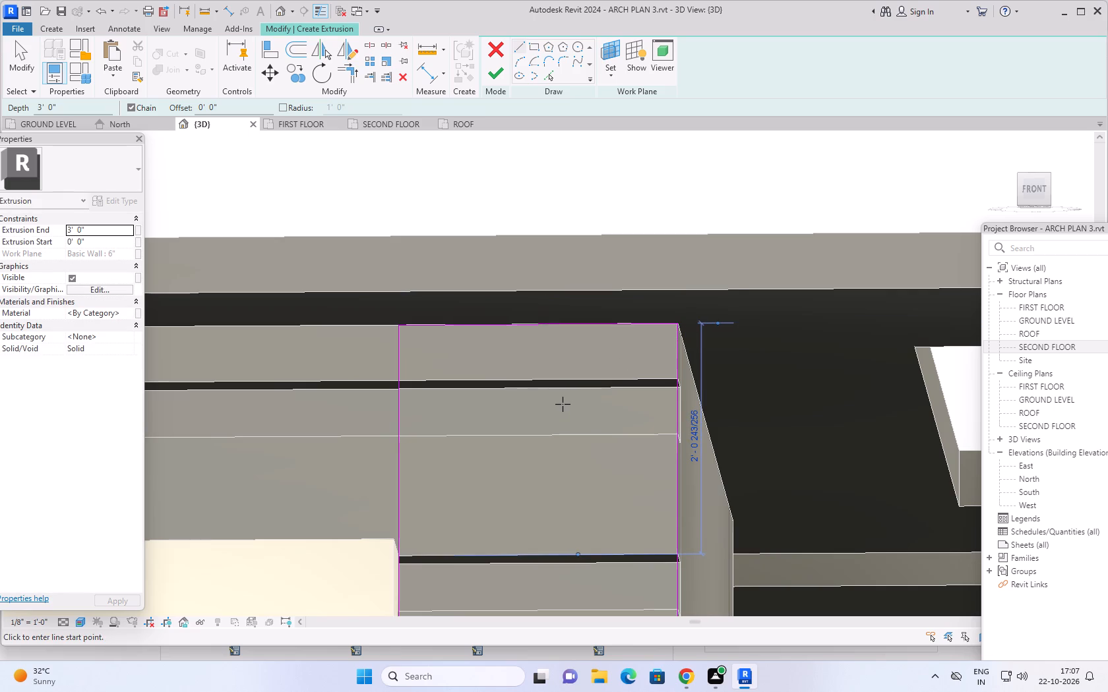
{"action": "key", "text": "Escape"}
Trim the parapet rectangle's upper line and the strip's outer vertical line to a corner, keeping the balcony and tower portions.
{"action": "scroll", "coordinate": [586, 434], "scroll_direction": "down", "scroll_amount": 11}
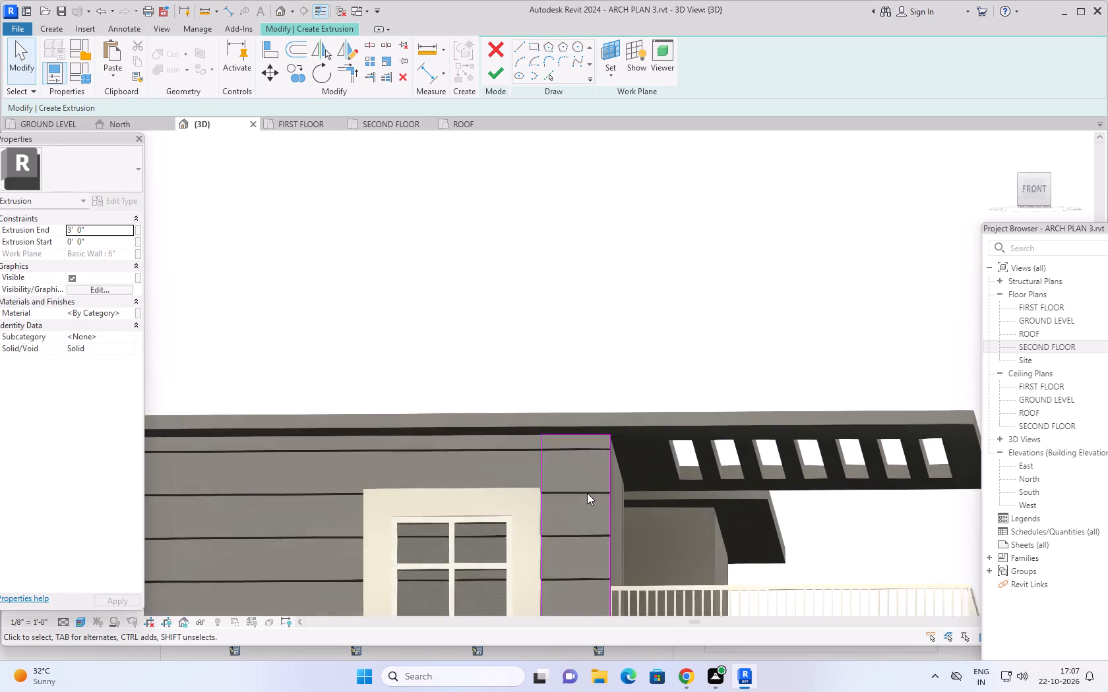
{"action": "scroll", "coordinate": [584, 504], "scroll_direction": "down", "scroll_amount": 3}
{"action": "middle_click_drag", "start_coordinate": [583, 509], "coordinate": [541, 322]}
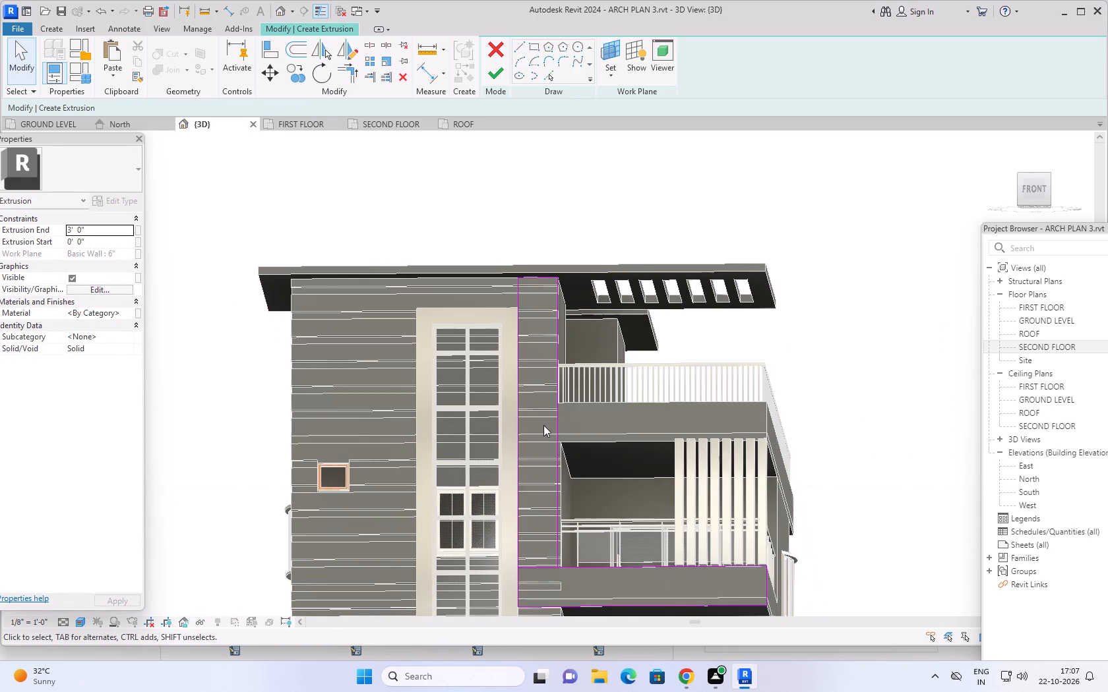
{"action": "middle_click_drag", "start_coordinate": [544, 446], "coordinate": [537, 497], "text": "shift"}
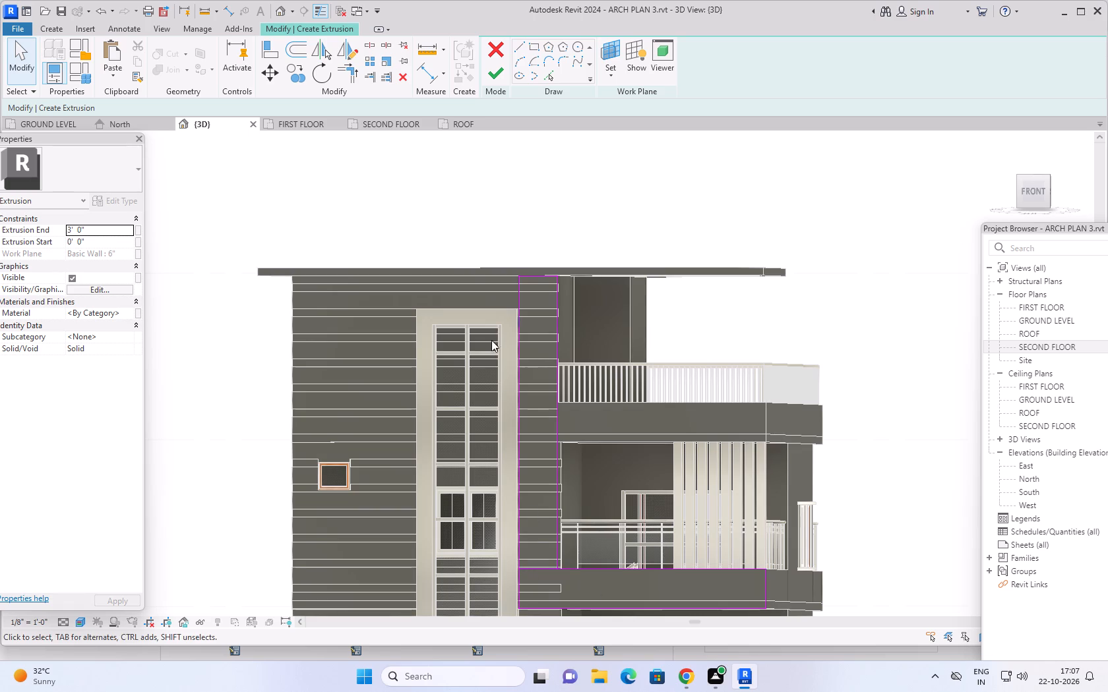
{"action": "left_click", "coordinate": [347, 78]}
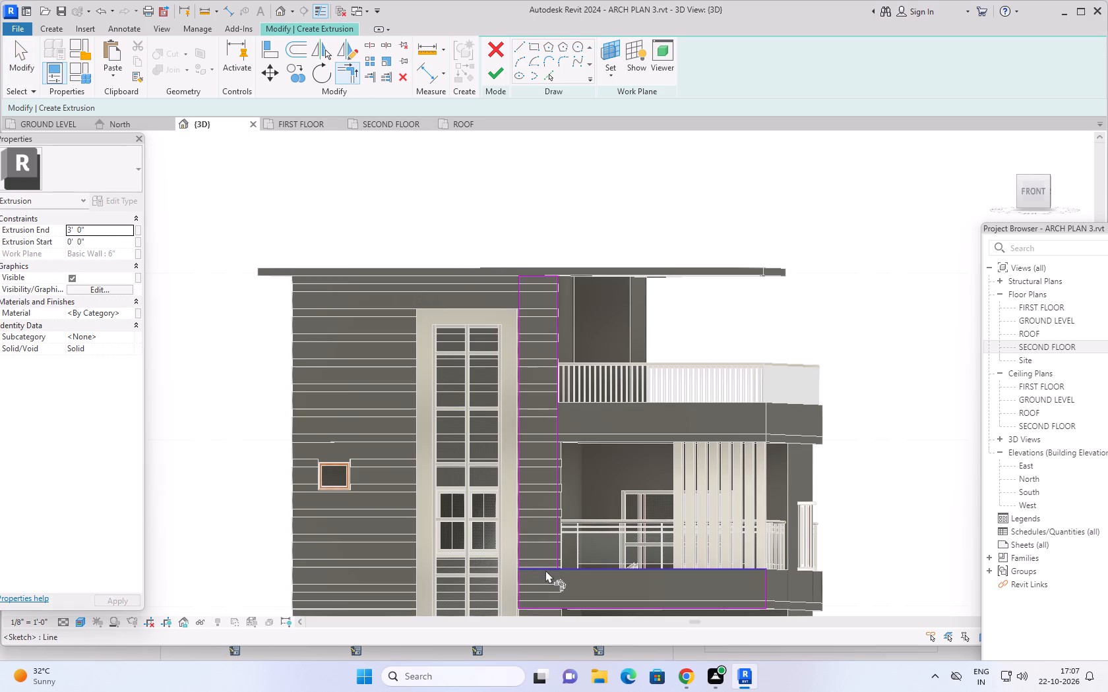
{"action": "left_click", "coordinate": [578, 567]}
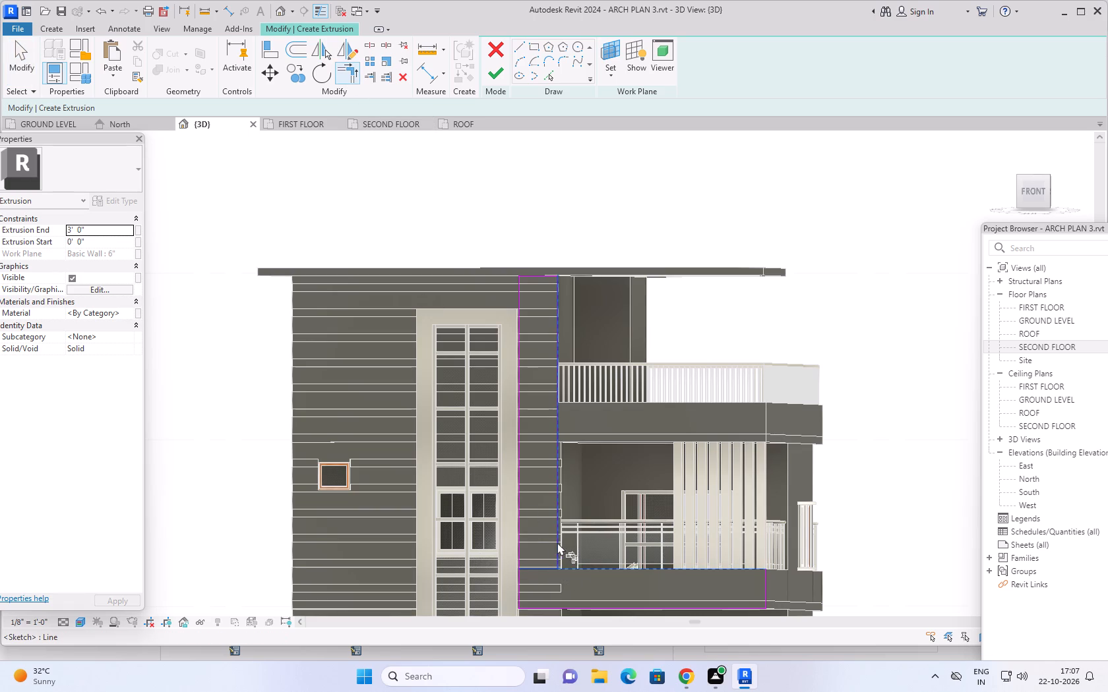
{"action": "left_click", "coordinate": [557, 542]}
{"action": "scroll", "coordinate": [555, 581], "scroll_direction": "down", "scroll_amount": 1}
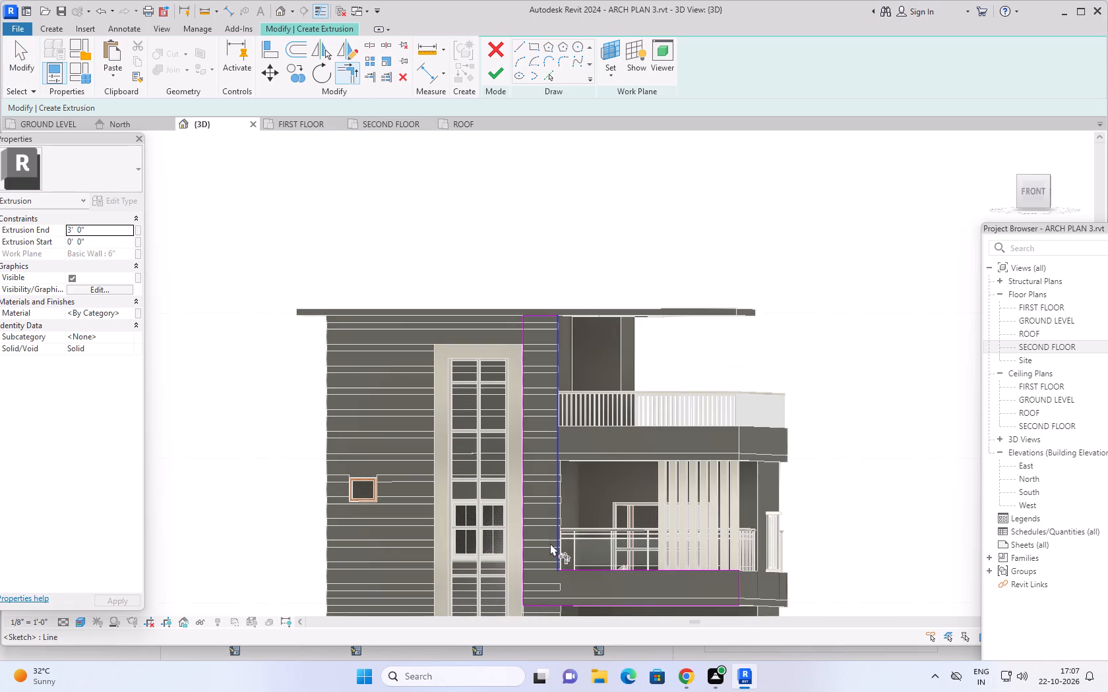
{"action": "middle_click_drag", "start_coordinate": [548, 509], "coordinate": [555, 569], "text": "shift"}
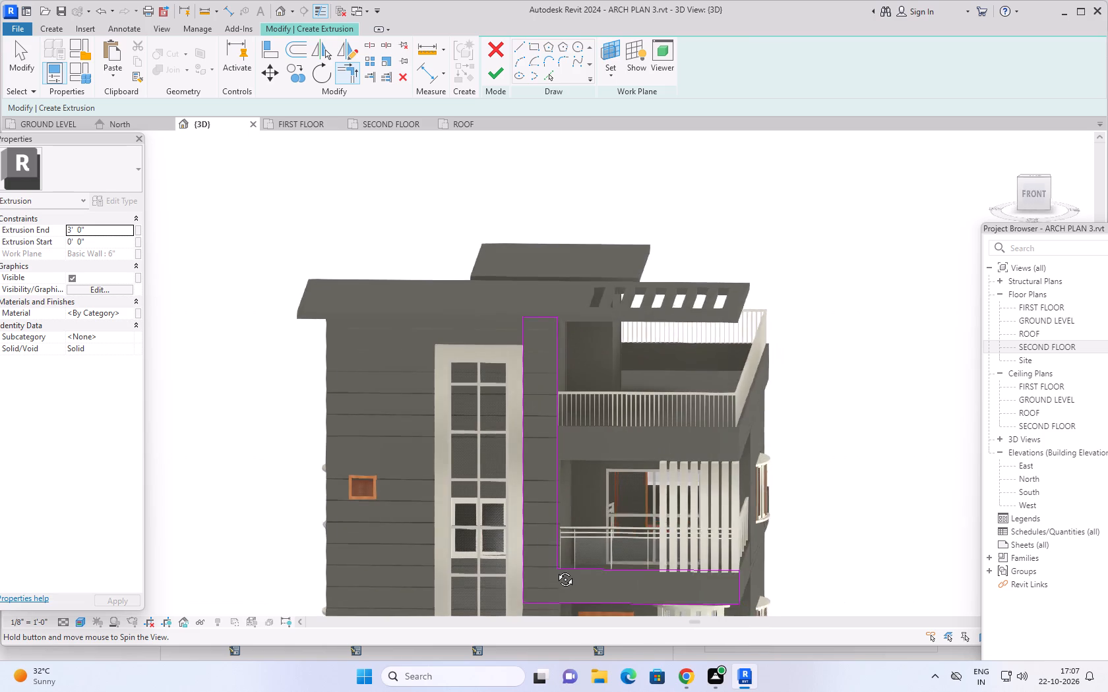
{"action": "middle_click_drag", "start_coordinate": [555, 569], "coordinate": [557, 571], "text": "shift"}
{"action": "middle_click_drag", "start_coordinate": [535, 401], "coordinate": [516, 531]}
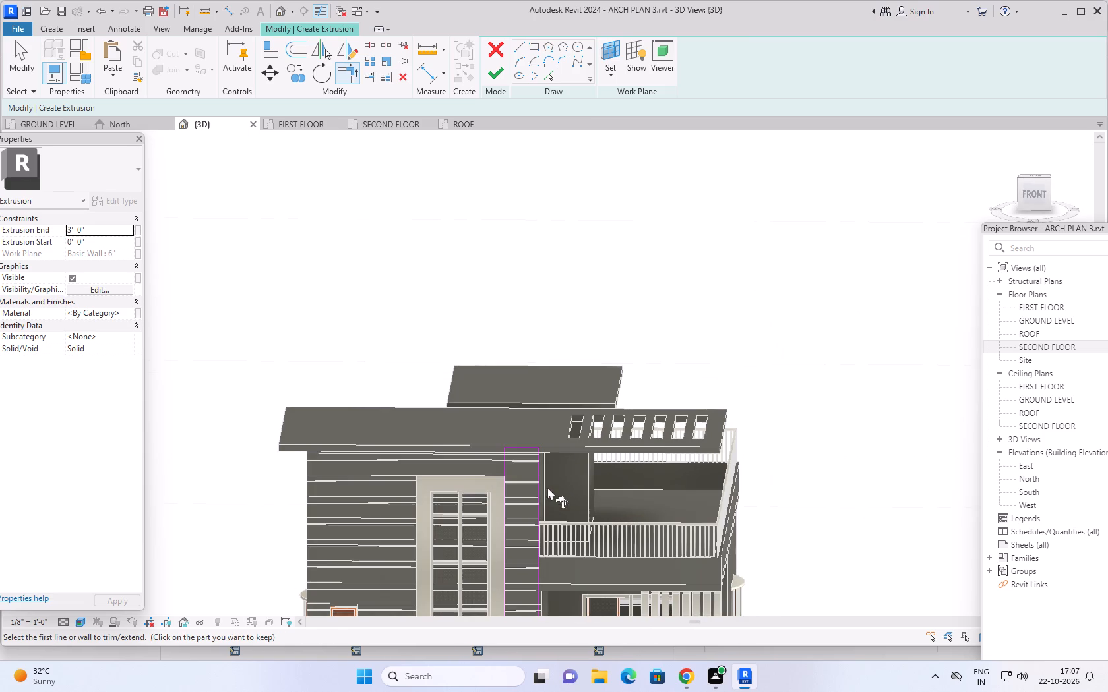
Sketch a rectangle about 13' 3" by 1' 6" from the tower strip's top outer corner, along the underside of the slotted roof slab.
{"action": "middle_click_drag", "start_coordinate": [549, 448], "coordinate": [520, 474]}
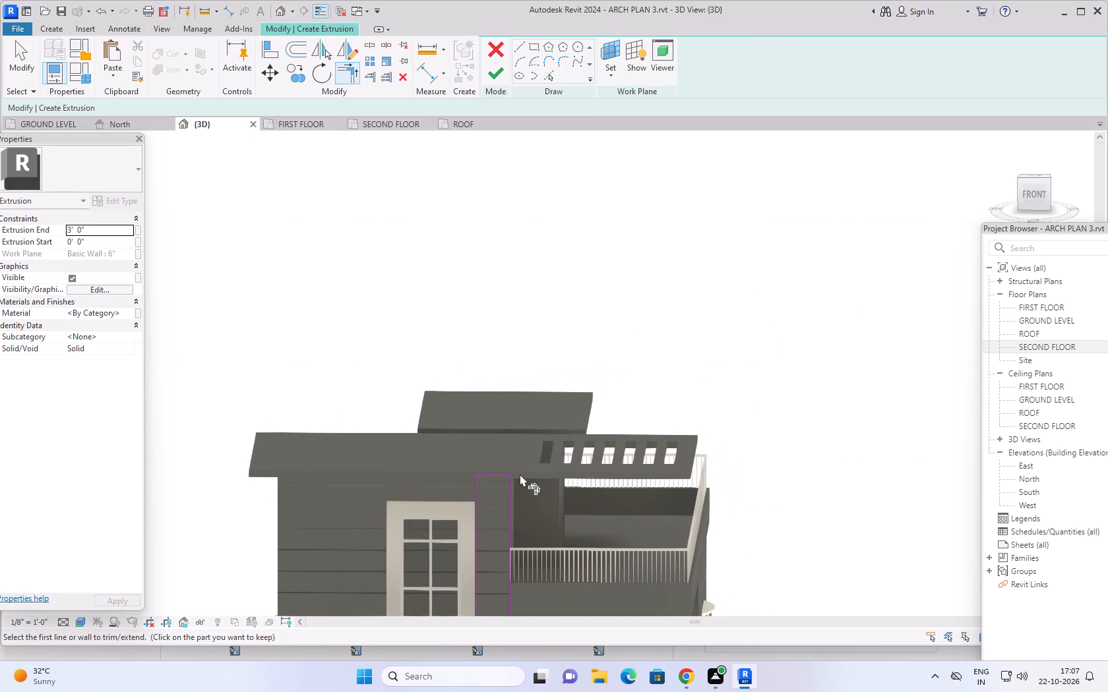
{"action": "middle_click_drag", "start_coordinate": [521, 473], "coordinate": [530, 403], "text": "shift"}
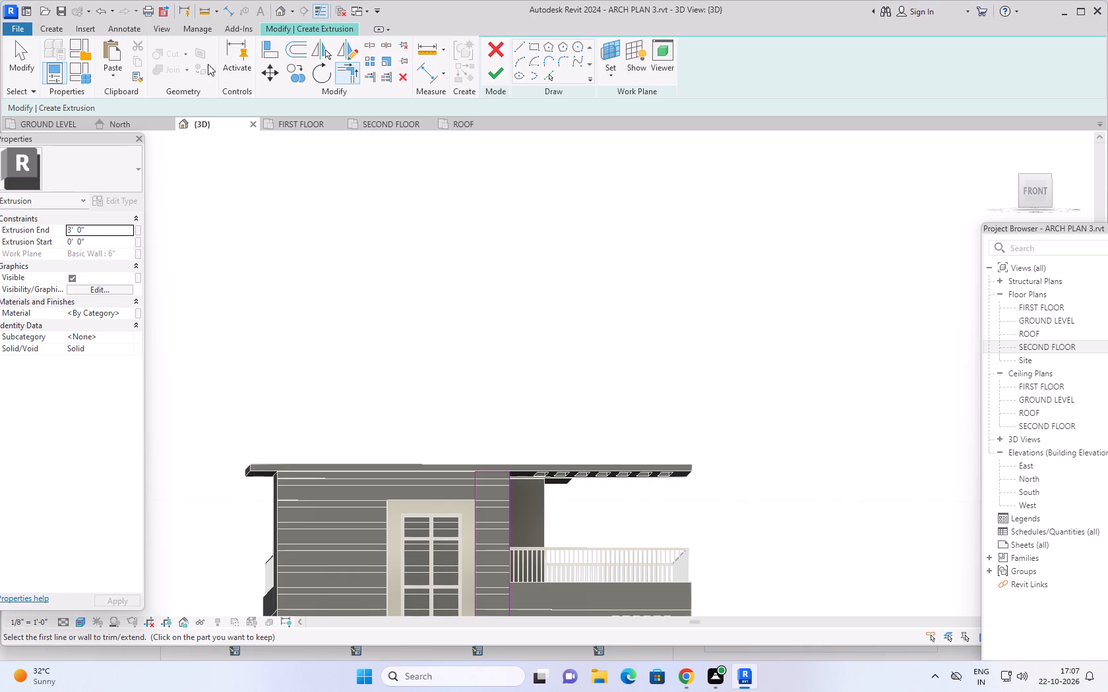
{"action": "left_click", "coordinate": [540, 47]}
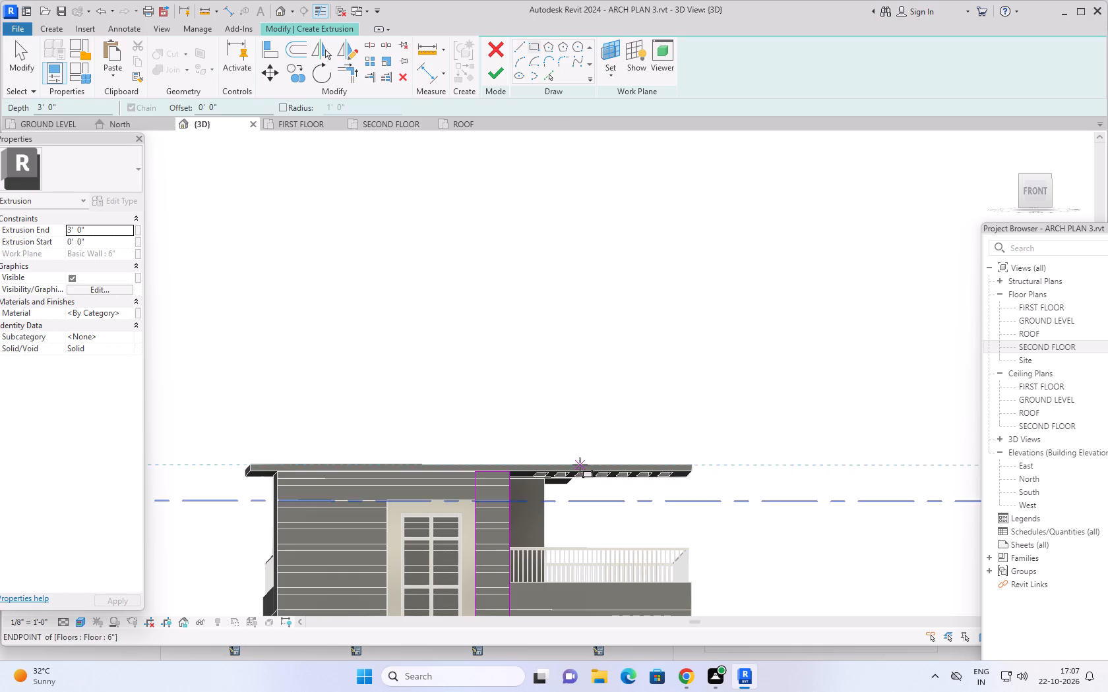
{"action": "middle_click_drag", "start_coordinate": [567, 486], "coordinate": [520, 508], "text": "shift"}
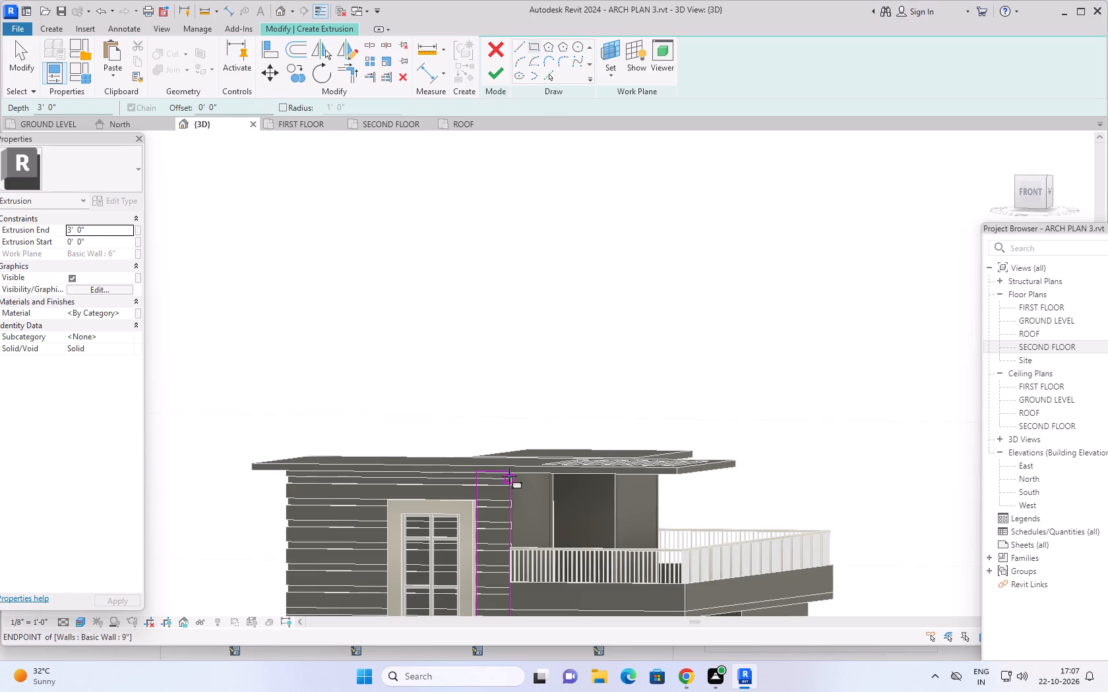
{"action": "scroll", "coordinate": [512, 479], "scroll_direction": "up", "scroll_amount": 8}
{"action": "middle_click_drag", "start_coordinate": [514, 462], "coordinate": [532, 391], "text": "shift"}
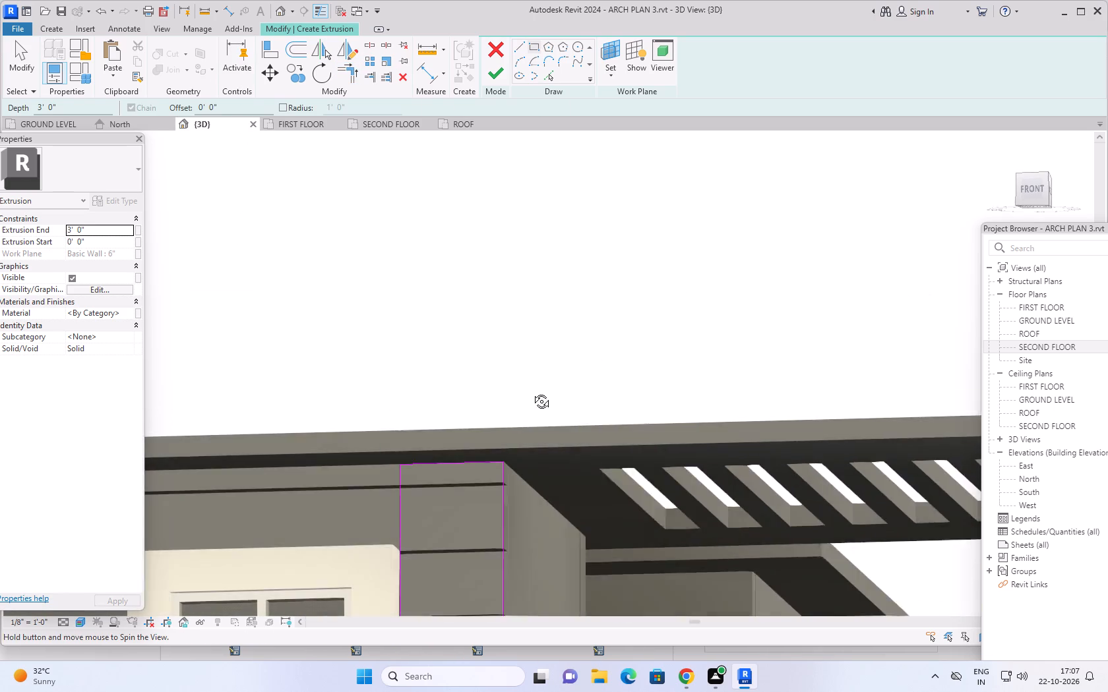
{"action": "middle_click_drag", "start_coordinate": [532, 391], "coordinate": [533, 383], "text": "shift"}
{"action": "left_click", "coordinate": [503, 465]}
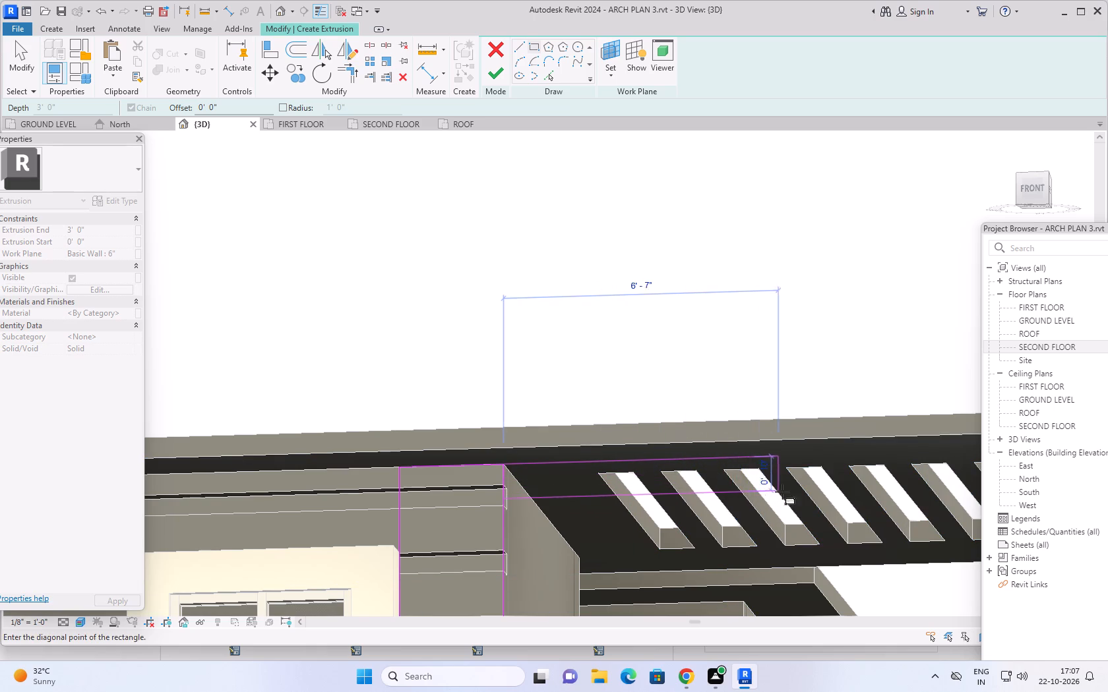
{"action": "middle_click_drag", "start_coordinate": [791, 494], "coordinate": [584, 398]}
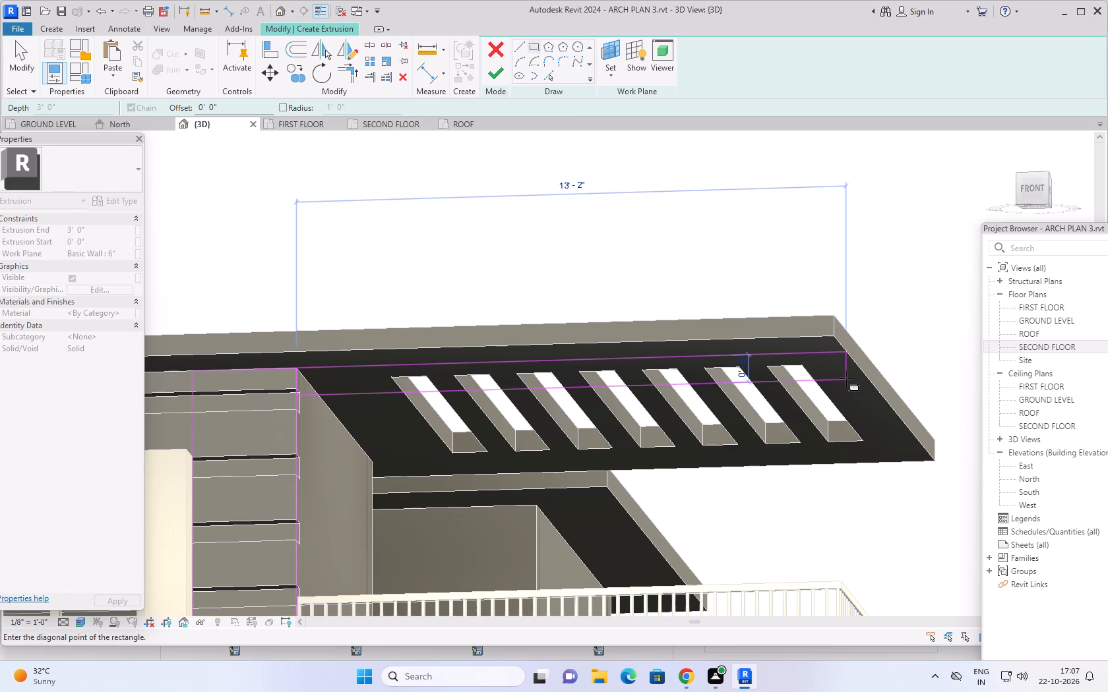
{"action": "middle_click_drag", "start_coordinate": [847, 378], "coordinate": [875, 447], "text": "shift"}
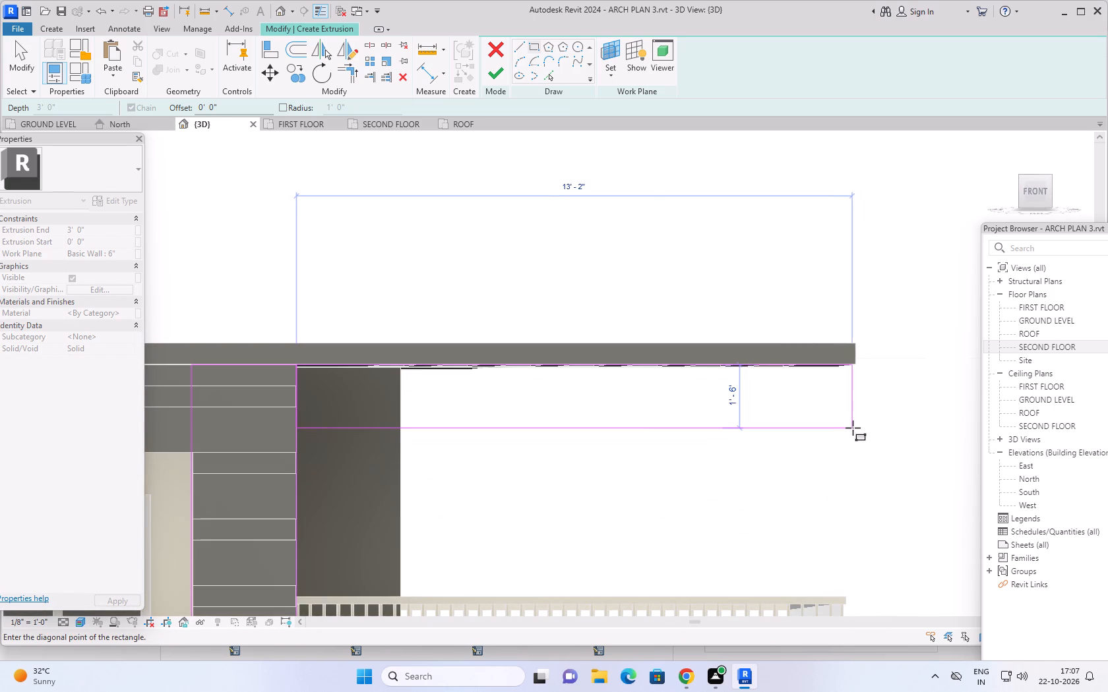
{"action": "left_click", "coordinate": [857, 426]}
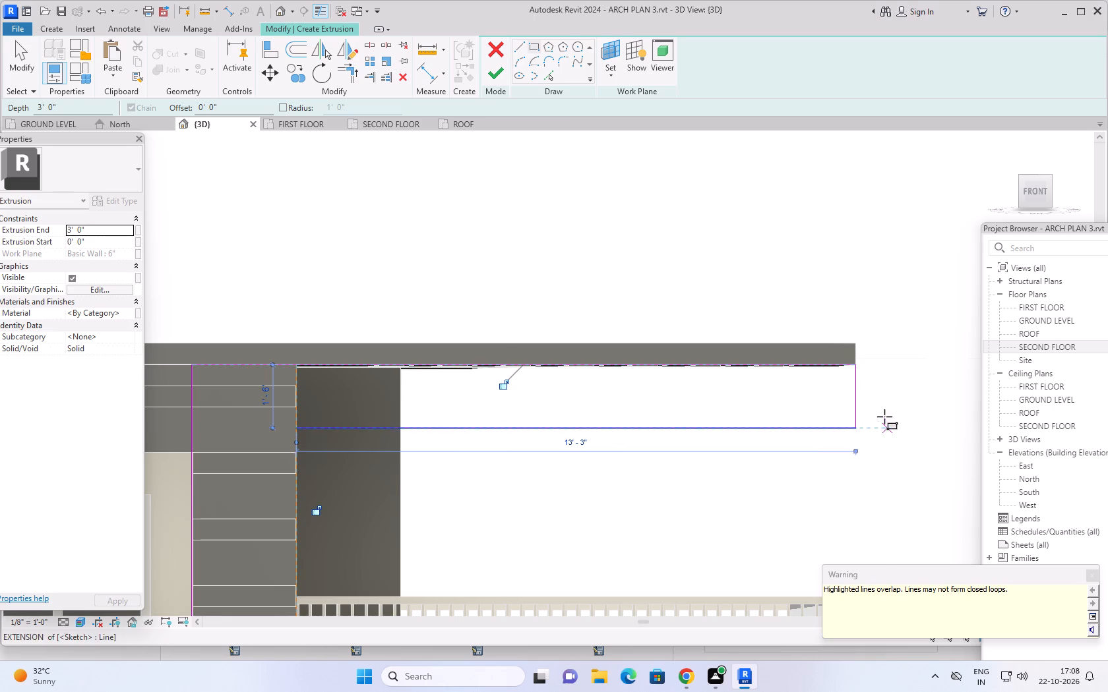
{"action": "middle_click_drag", "start_coordinate": [884, 417], "coordinate": [871, 492], "text": "shift"}
{"action": "key", "text": "Escape"}
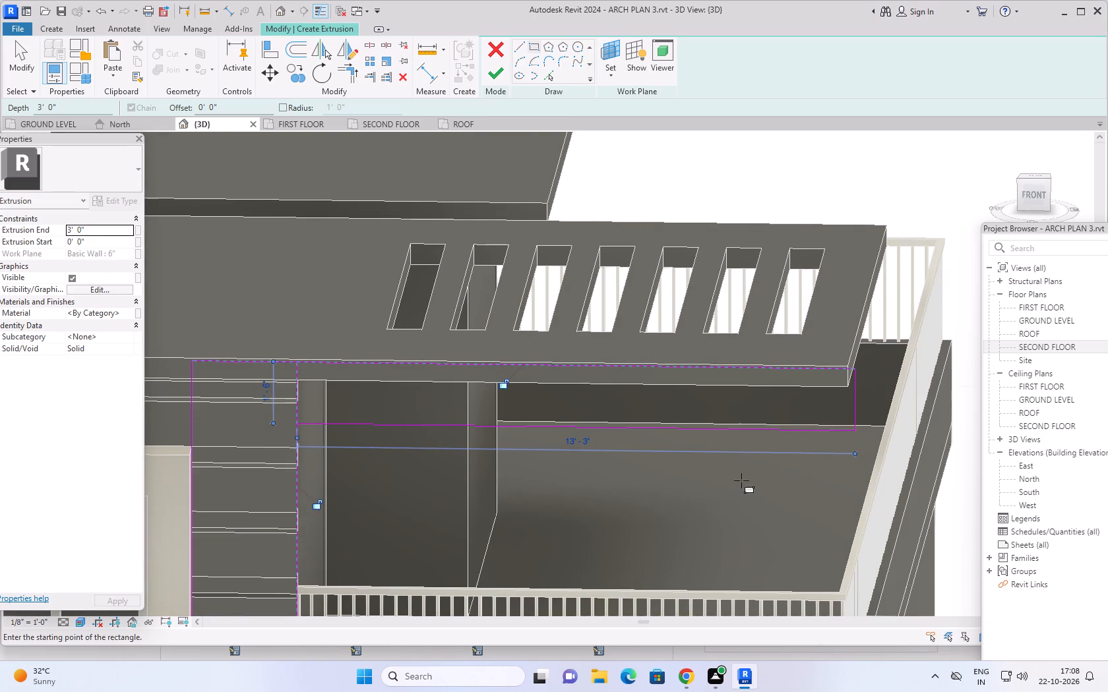
{"action": "key", "text": "Escape"}
{"action": "key", "text": "Escape"}
{"action": "key", "text": "Escape"}
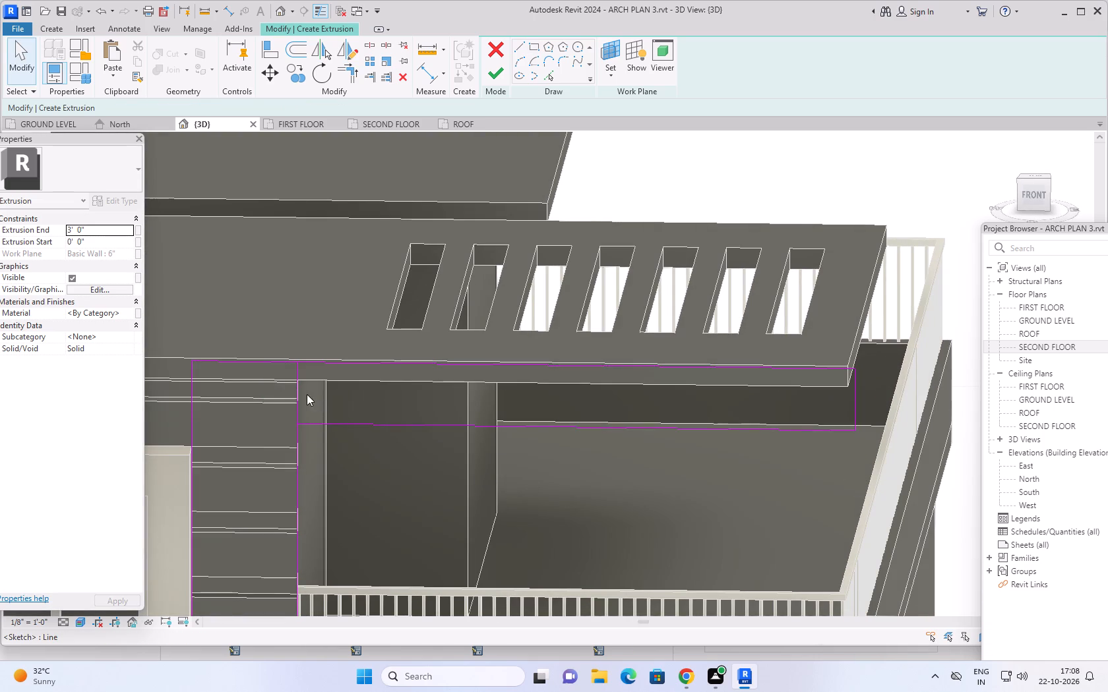
Delete the overlapping vertical sketch line at the tower's outer edge and trim the new rectangle's lower line to the strip's outer line.
{"action": "left_click", "coordinate": [297, 389]}
{"action": "key", "text": "Delete"}
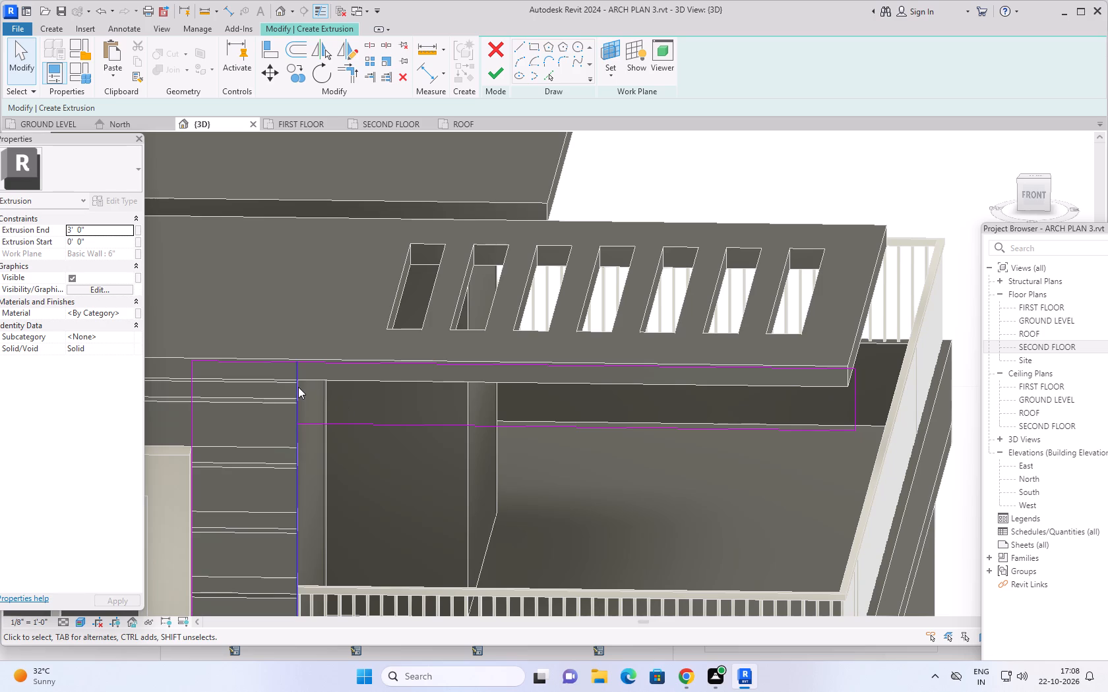
{"action": "left_click", "coordinate": [354, 75]}
{"action": "left_click", "coordinate": [369, 422]}
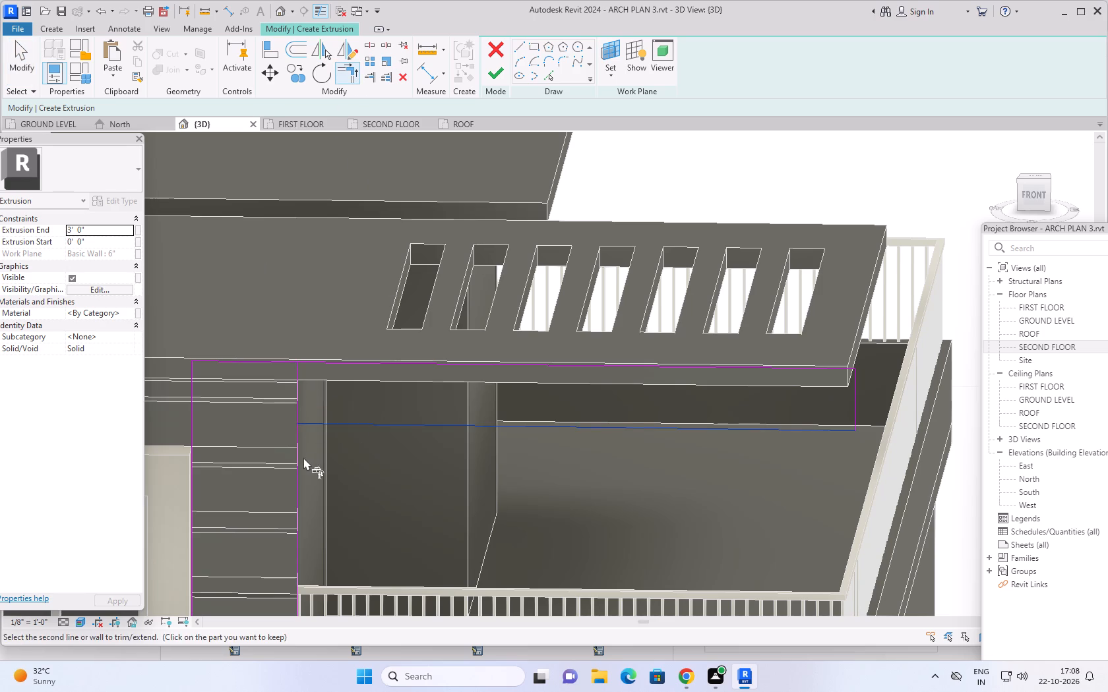
{"action": "left_click", "coordinate": [299, 460]}
{"action": "scroll", "coordinate": [435, 463], "scroll_direction": "down", "scroll_amount": 2}
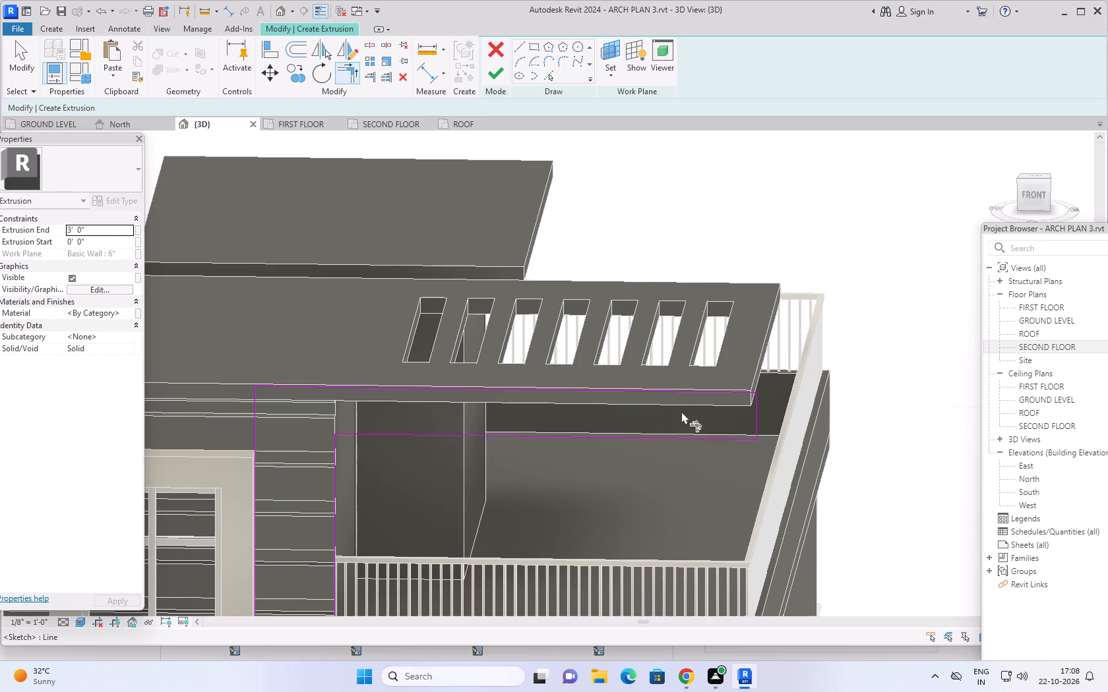
{"action": "left_click", "coordinate": [681, 436]}
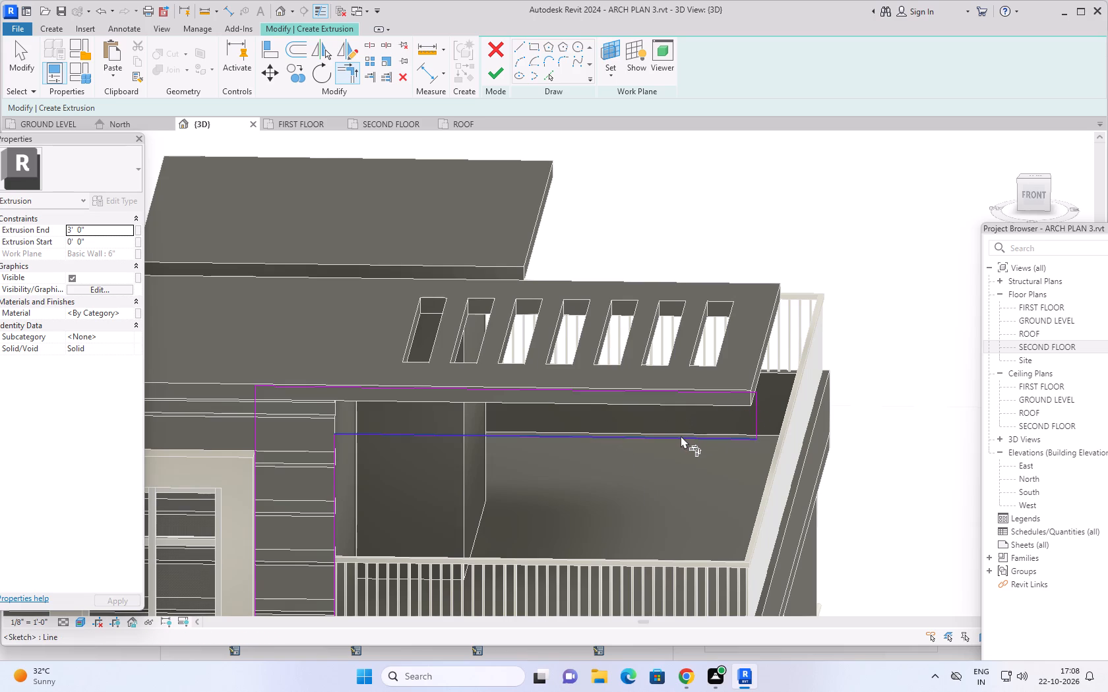
{"action": "key", "text": "Escape"}
{"action": "key", "text": "Escape"}
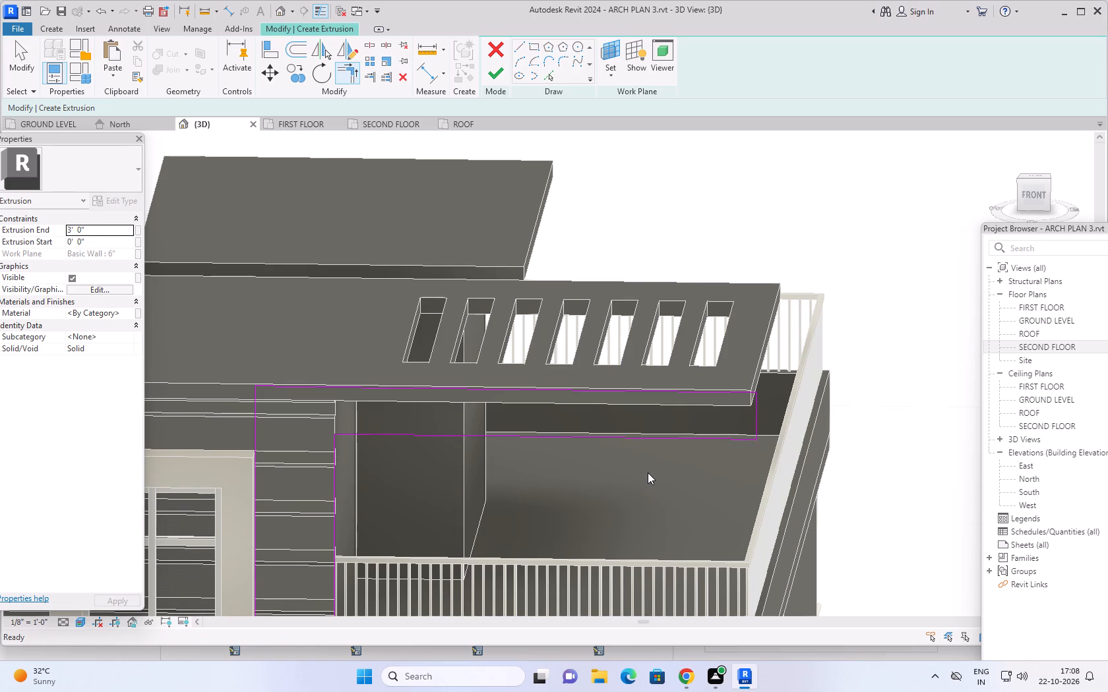
{"action": "key", "text": "Escape"}
{"action": "key", "text": "Escape"}
Set the depth of the sketch band under the roof slab to 2' 6".
{"action": "left_click", "coordinate": [639, 435]}
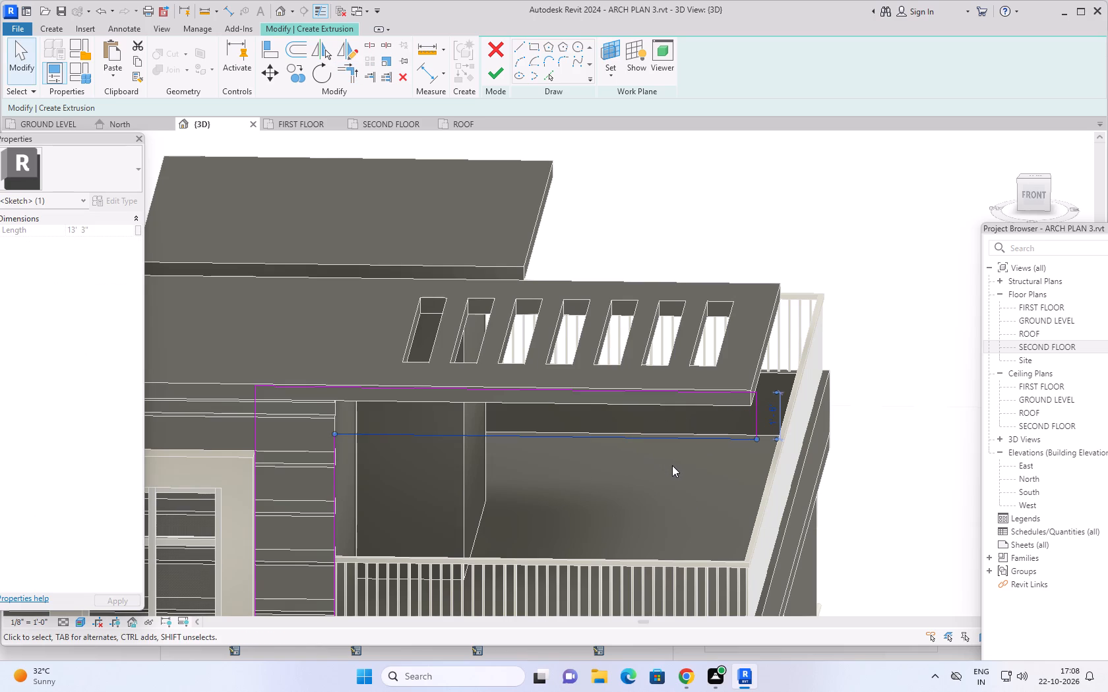
{"action": "left_click", "coordinate": [773, 418]}
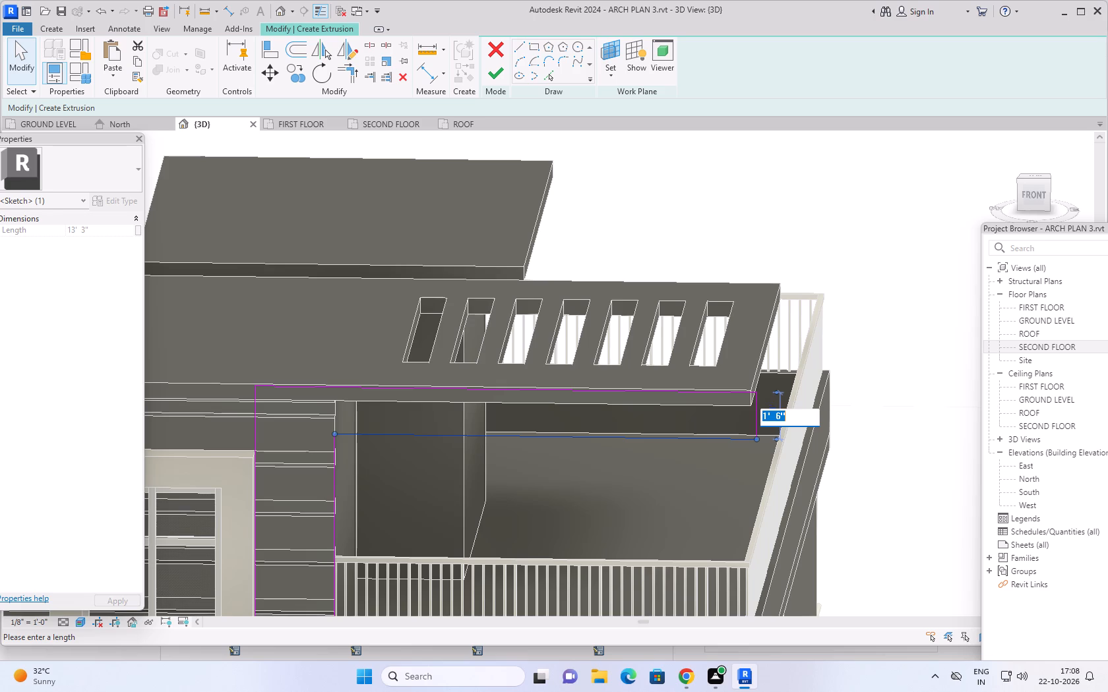
{"action": "type", "text": "2'6\""}
{"action": "key", "text": "Return"}
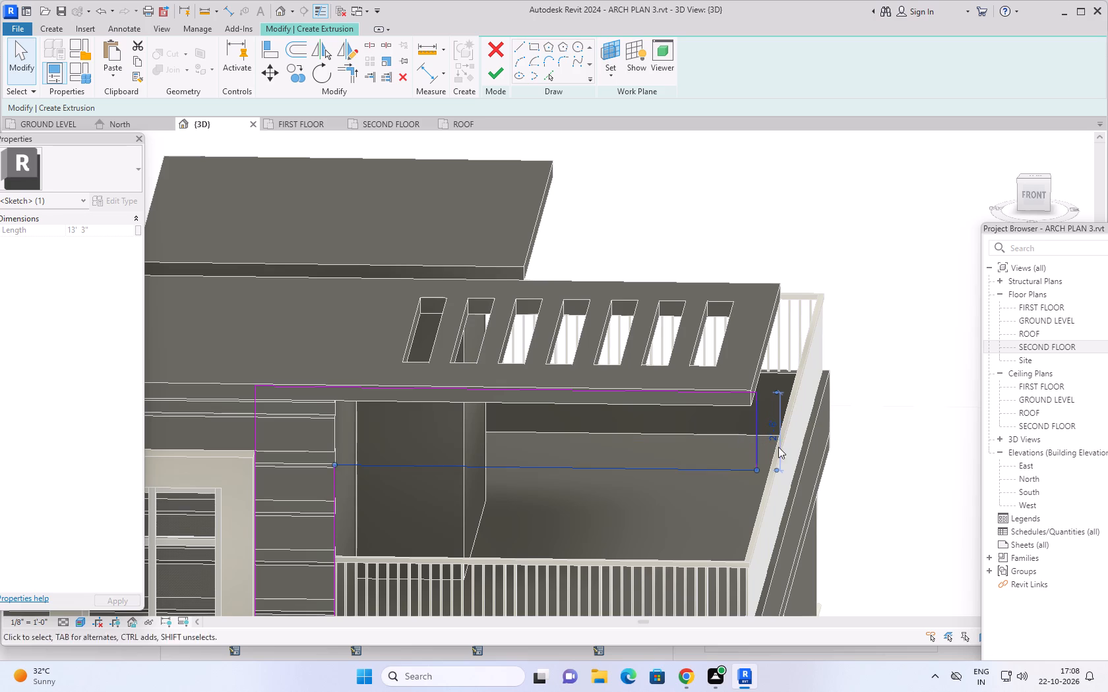
Examine the whole extrusion outline against the front facade, from the roof slab down to the first-floor balcony parapet.
{"action": "middle_click_drag", "start_coordinate": [883, 467], "coordinate": [892, 404], "text": "shift"}
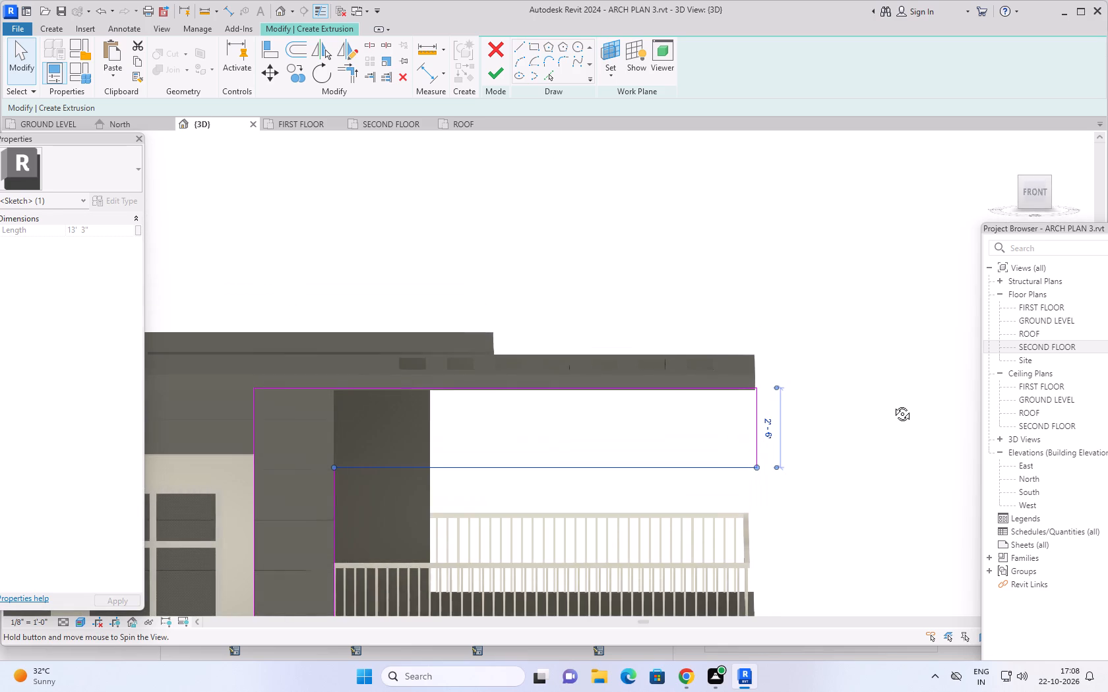
{"action": "middle_click_drag", "start_coordinate": [892, 404], "coordinate": [891, 395], "text": "shift"}
{"action": "scroll", "coordinate": [879, 423], "scroll_direction": "down", "scroll_amount": 4}
{"action": "middle_click_drag", "start_coordinate": [869, 485], "coordinate": [842, 328]}
{"action": "scroll", "coordinate": [839, 426], "scroll_direction": "down", "scroll_amount": 2}
{"action": "middle_click_drag", "start_coordinate": [839, 453], "coordinate": [827, 409]}
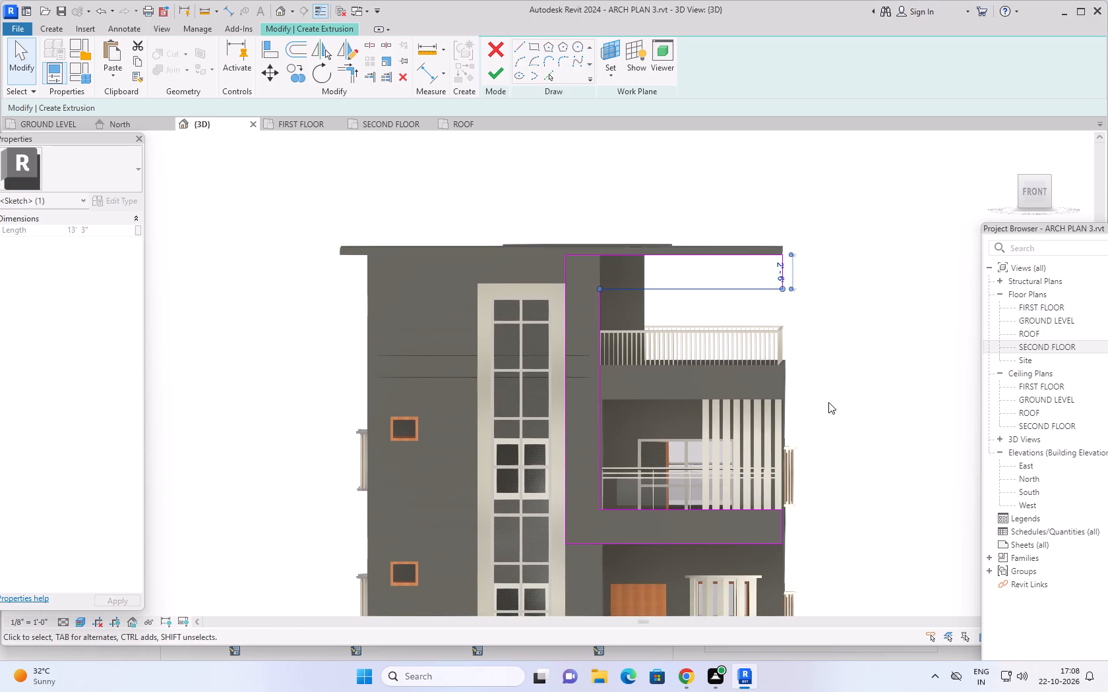
{"action": "middle_click_drag", "start_coordinate": [844, 361], "coordinate": [831, 427]}
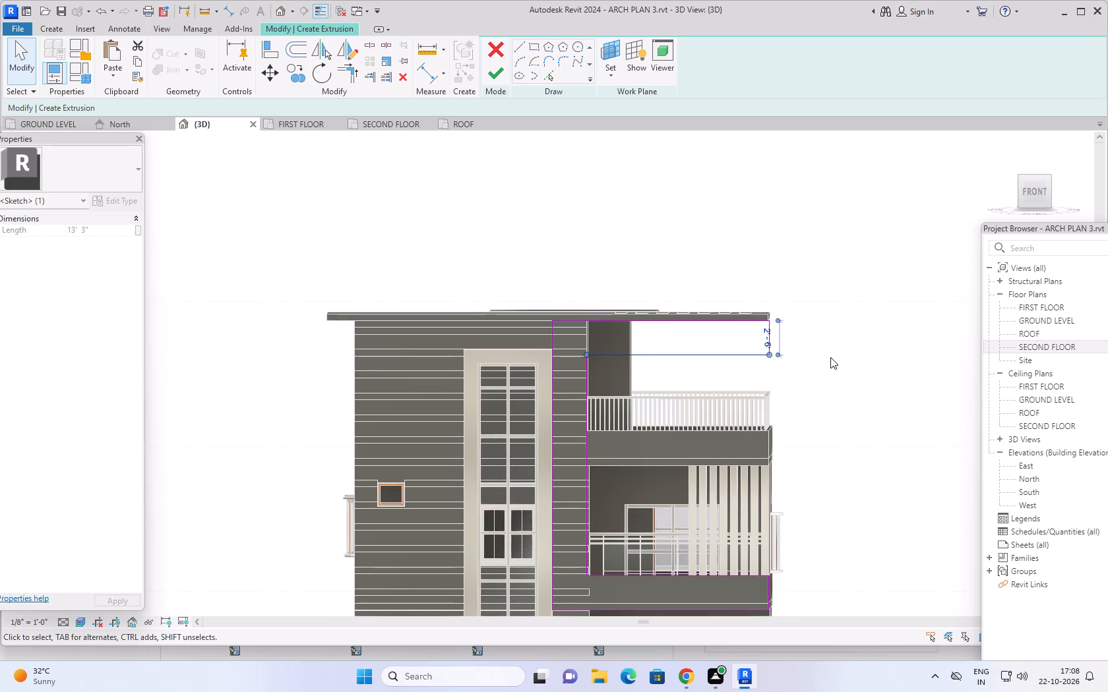
{"action": "middle_click_drag", "start_coordinate": [822, 355], "coordinate": [834, 422]}
{"action": "middle_click_drag", "start_coordinate": [829, 410], "coordinate": [831, 420]}
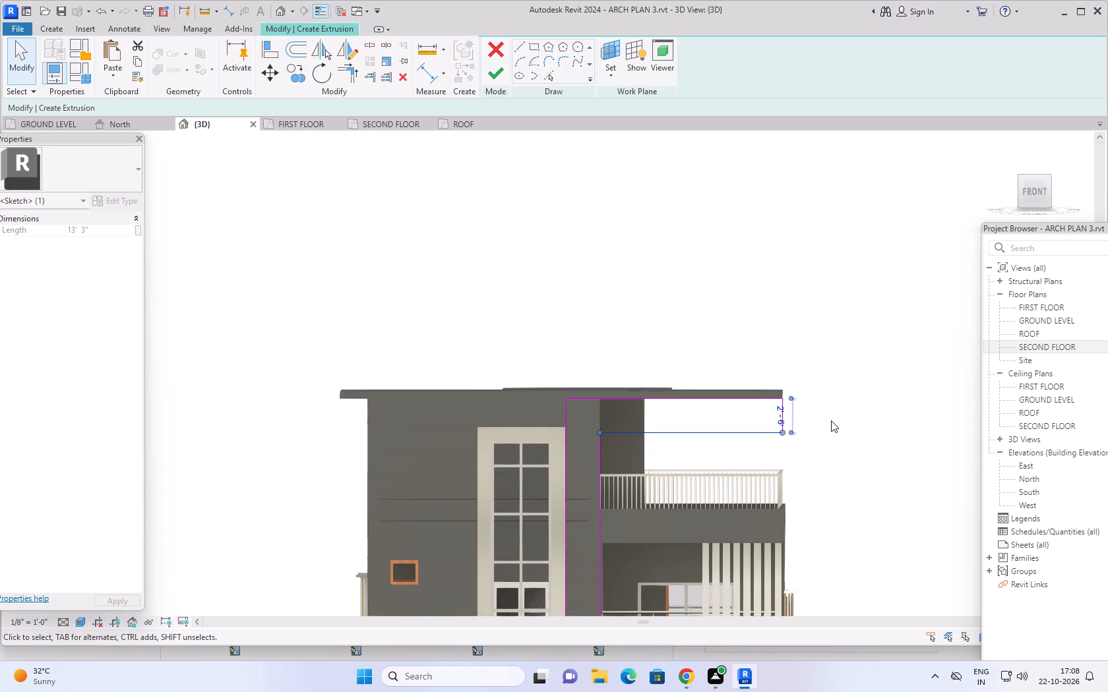
{"action": "middle_click_drag", "start_coordinate": [832, 411], "coordinate": [819, 368]}
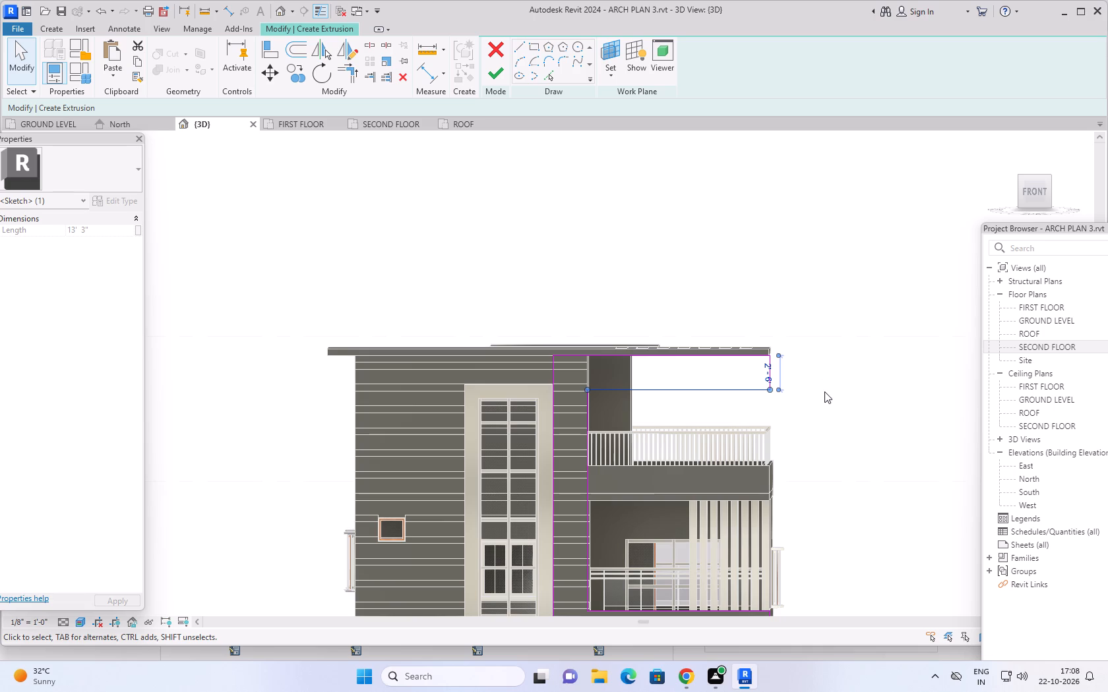
{"action": "middle_click_drag", "start_coordinate": [824, 391], "coordinate": [830, 465]}
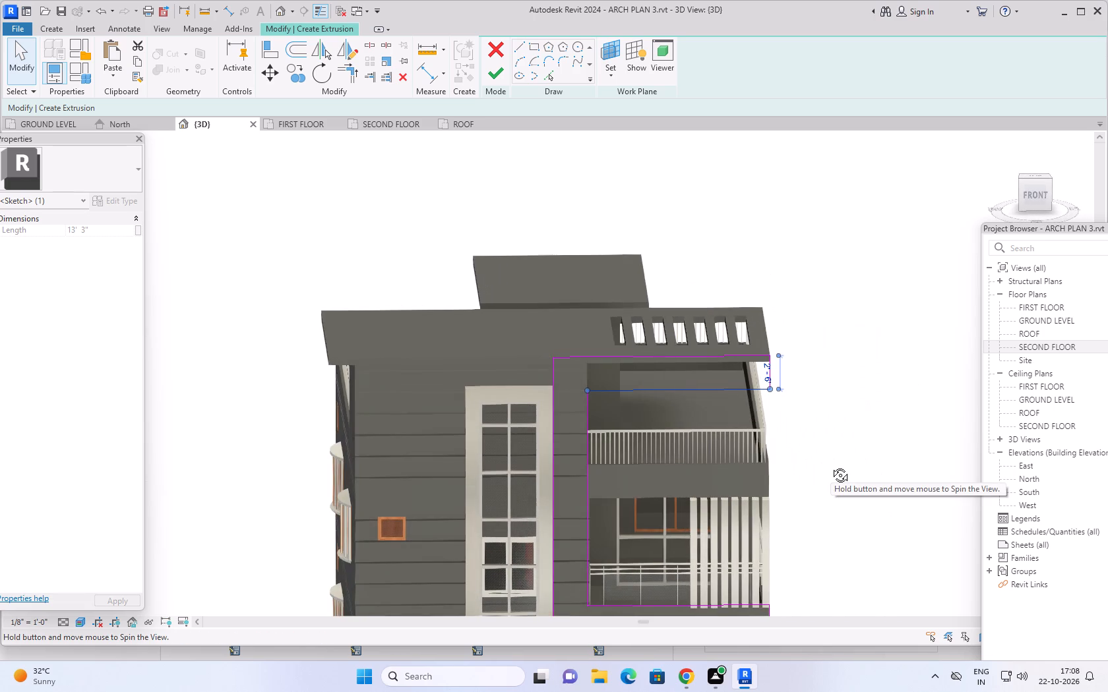
{"action": "middle_click_drag", "start_coordinate": [830, 465], "coordinate": [850, 461]}
Align the roof band's outer vertical sketch line with the end face of the slotted roof slab.
{"action": "scroll", "coordinate": [803, 362], "scroll_direction": "up", "scroll_amount": 4}
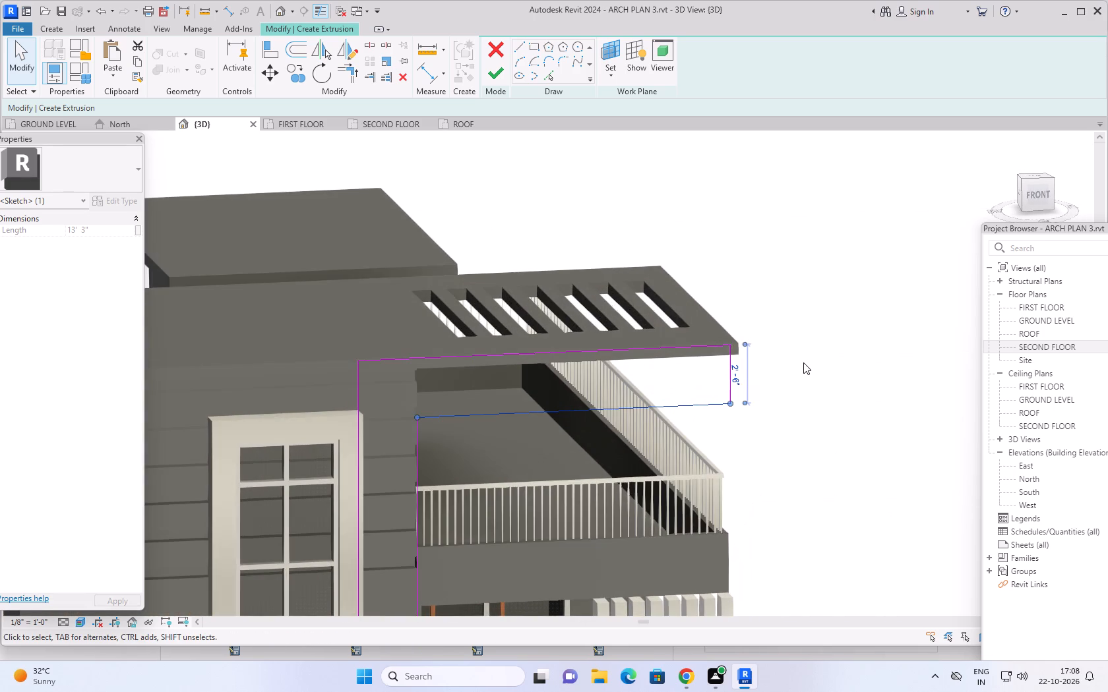
{"action": "middle_click_drag", "start_coordinate": [781, 389], "coordinate": [753, 393]}
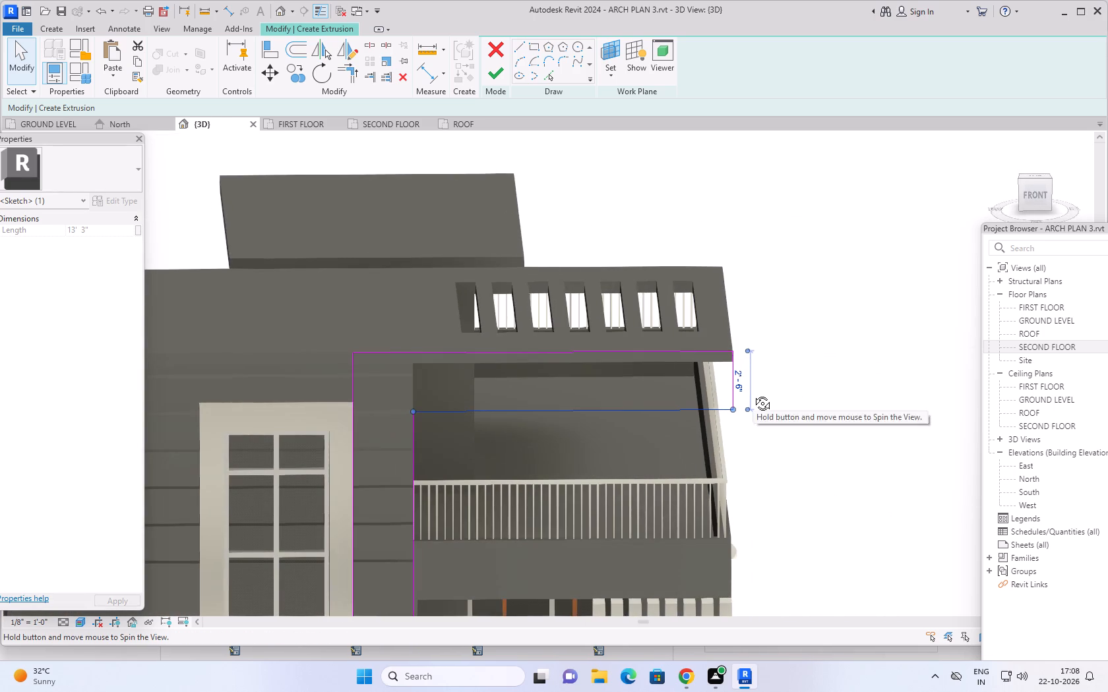
{"action": "middle_click_drag", "start_coordinate": [753, 393], "coordinate": [774, 373]}
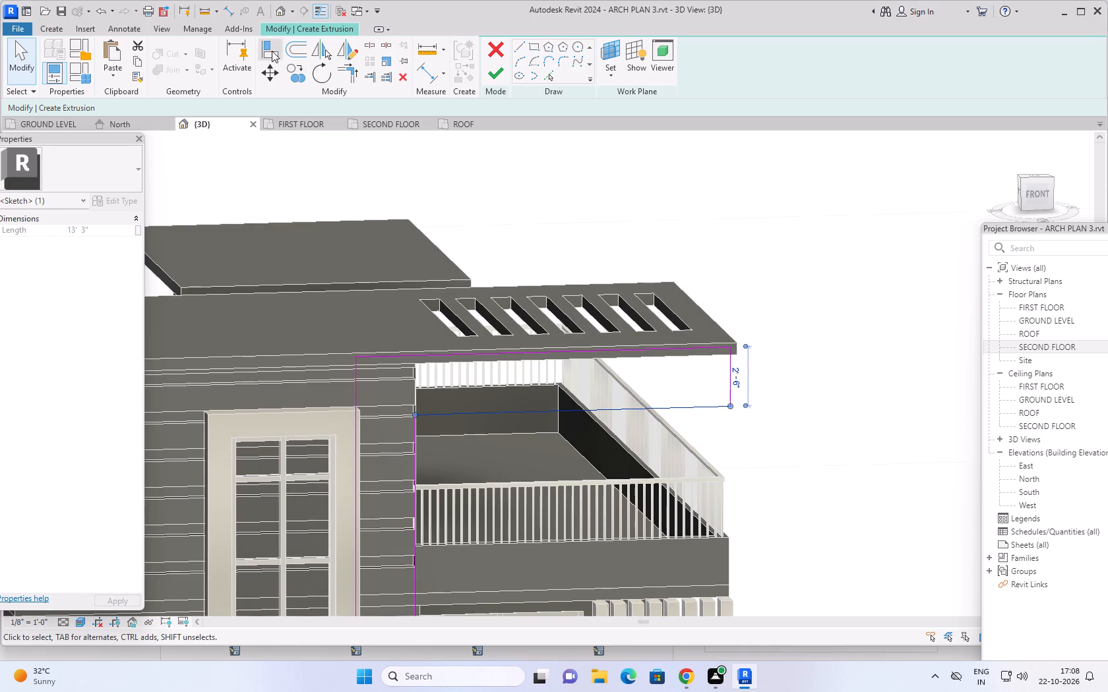
{"action": "left_click", "coordinate": [272, 51]}
{"action": "middle_click_drag", "start_coordinate": [828, 381], "coordinate": [749, 409]}
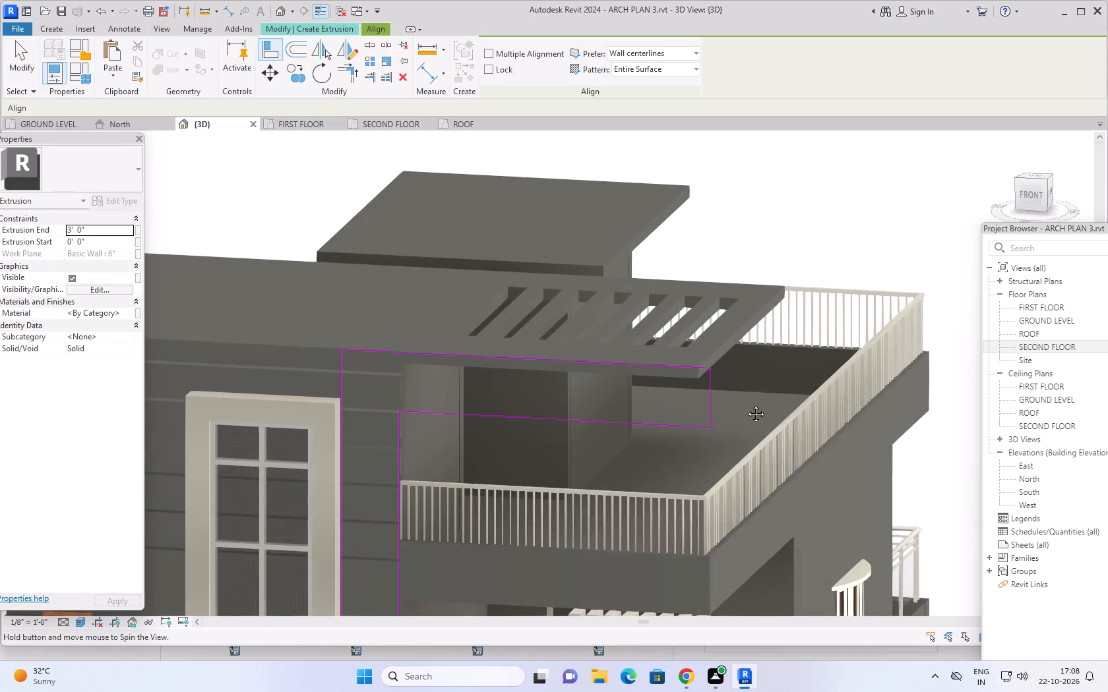
{"action": "scroll", "coordinate": [728, 345], "scroll_direction": "up", "scroll_amount": 5}
{"action": "left_click", "coordinate": [735, 341]}
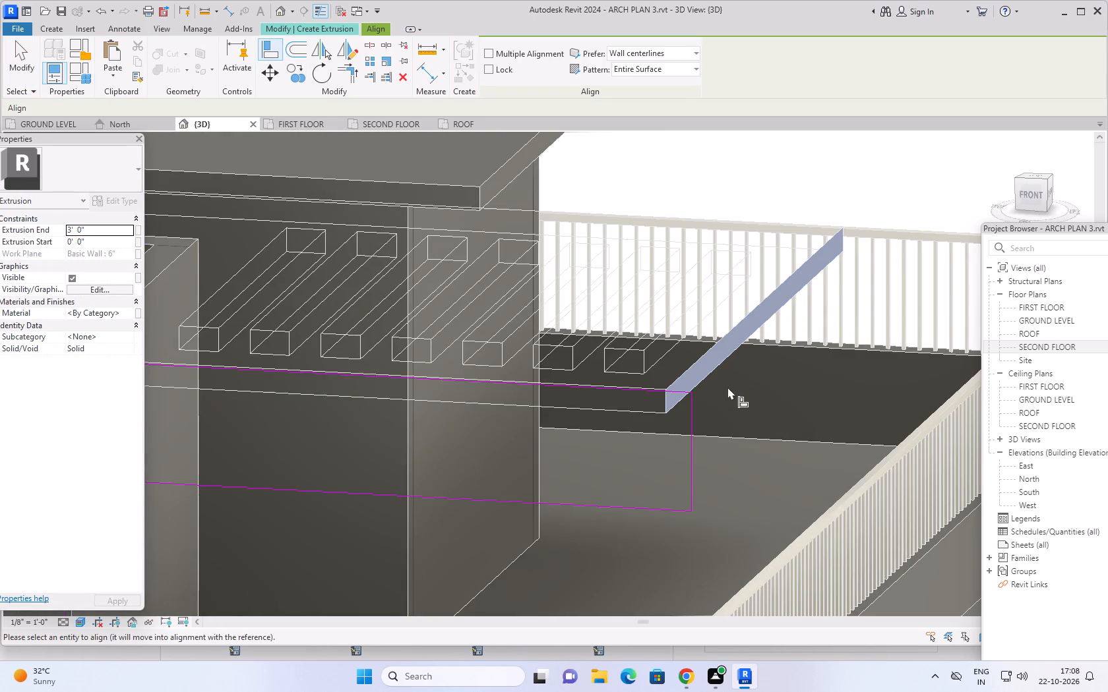
{"action": "left_click", "coordinate": [694, 430]}
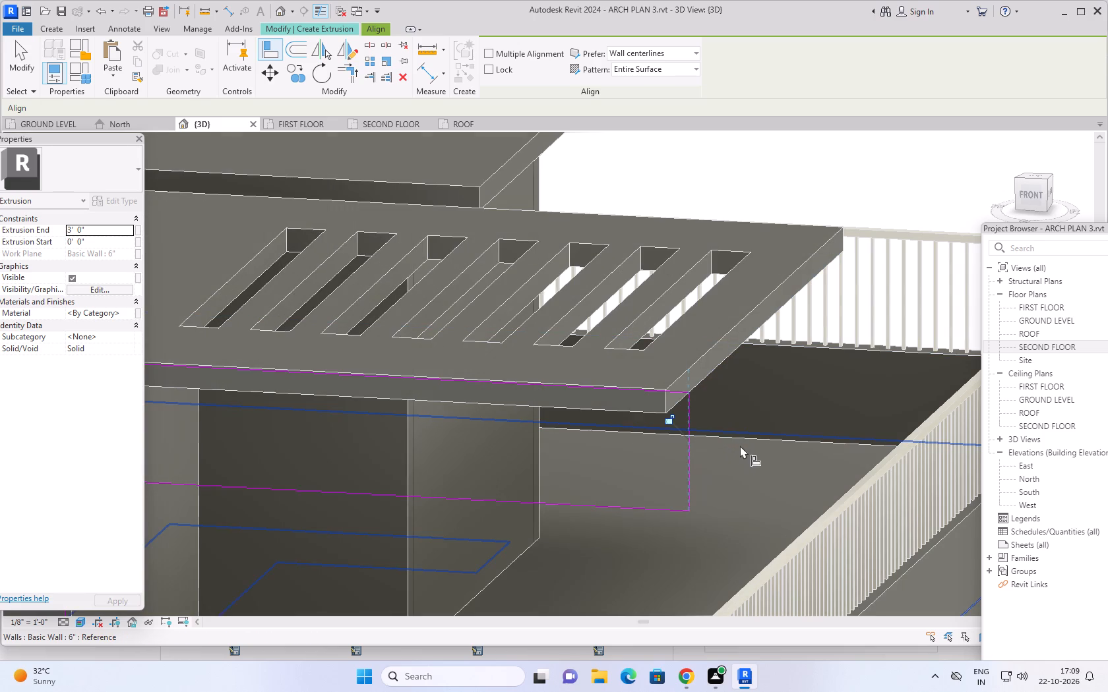
Inspect the roof band's outer end and its fit with the roof slab and tower from several angles.
{"action": "middle_click_drag", "start_coordinate": [738, 491], "coordinate": [821, 455], "text": "shift"}
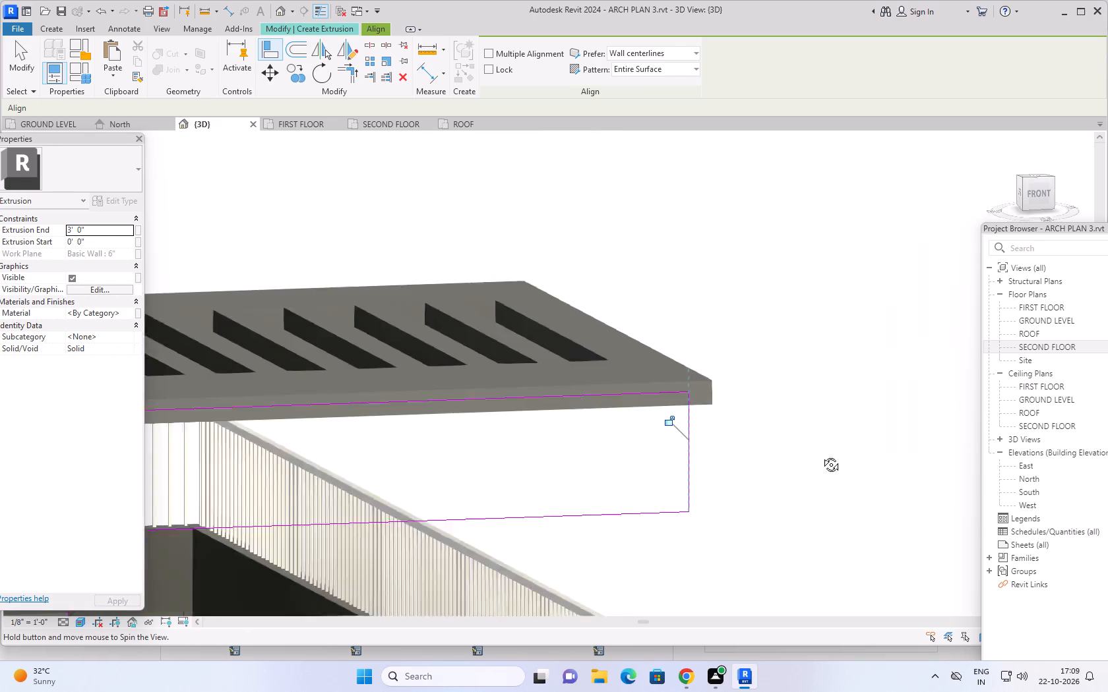
{"action": "middle_click_drag", "start_coordinate": [821, 455], "coordinate": [780, 461], "text": "shift"}
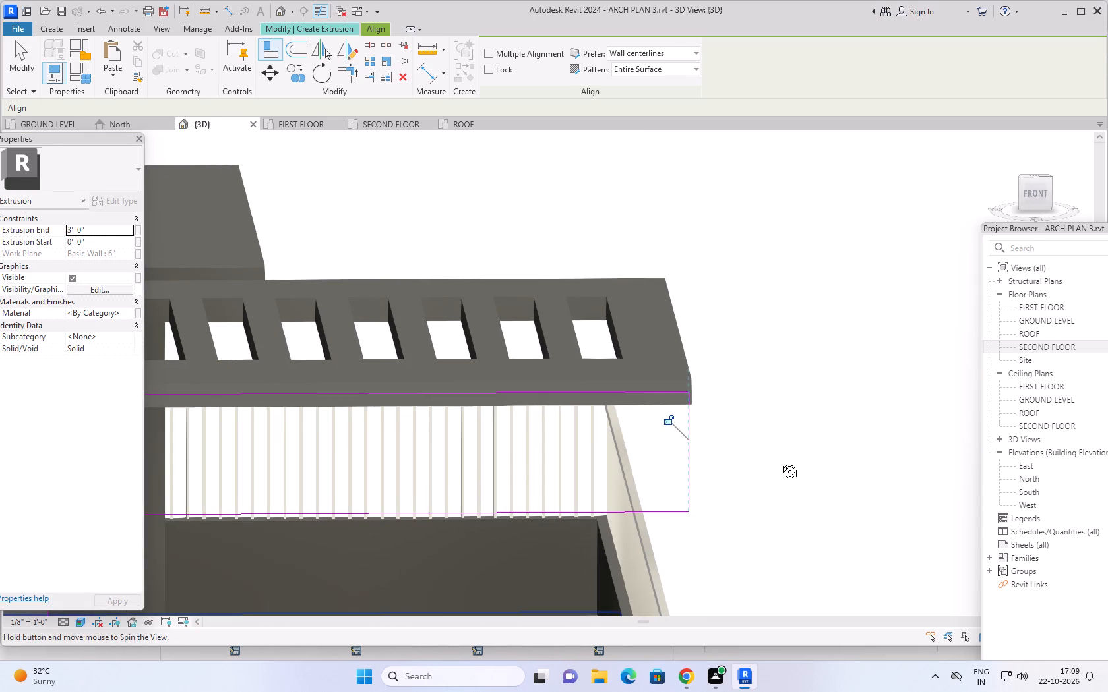
{"action": "middle_click_drag", "start_coordinate": [780, 461], "coordinate": [768, 466], "text": "shift"}
{"action": "scroll", "coordinate": [768, 467], "scroll_direction": "down", "scroll_amount": 4}
{"action": "middle_click_drag", "start_coordinate": [813, 468], "coordinate": [855, 349]}
{"action": "middle_click_drag", "start_coordinate": [865, 463], "coordinate": [863, 442], "text": "shift"}
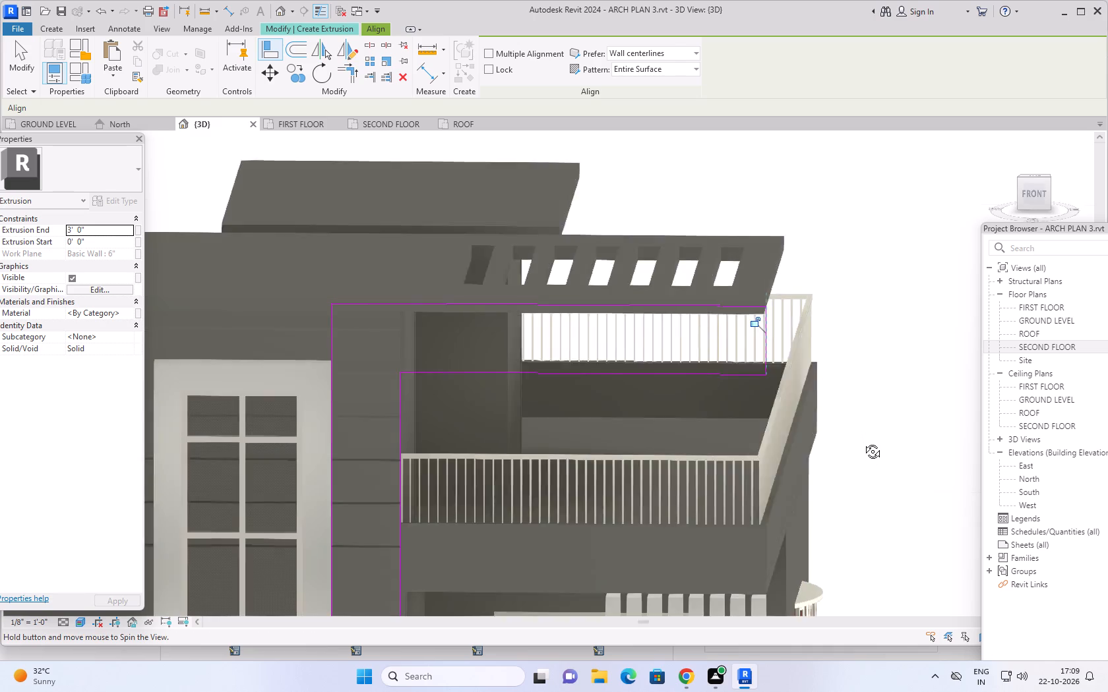
{"action": "middle_click_drag", "start_coordinate": [863, 442], "coordinate": [865, 447], "text": "shift"}
{"action": "scroll", "coordinate": [865, 447], "scroll_direction": "up", "scroll_amount": 1, "text": "shift"}
{"action": "scroll", "coordinate": [865, 465], "scroll_direction": "down", "scroll_amount": 5}
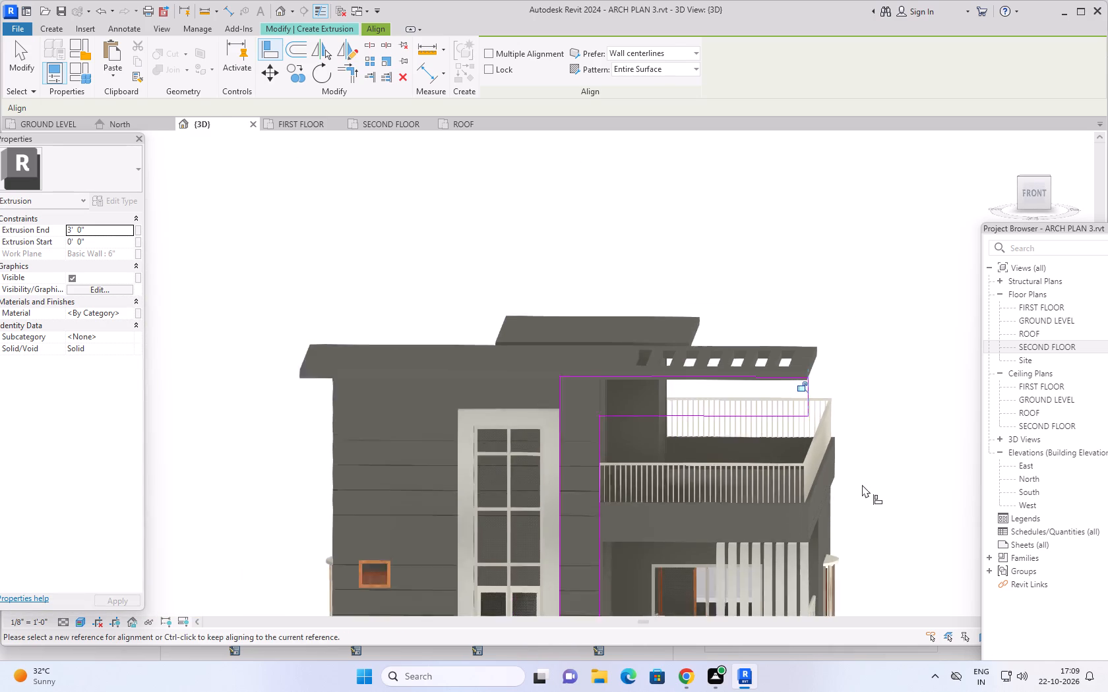
Finish the C-shaped extrusion sketch running around the balcony parapet, tower strip and roof underside.
{"action": "middle_click_drag", "start_coordinate": [859, 480], "coordinate": [754, 330]}
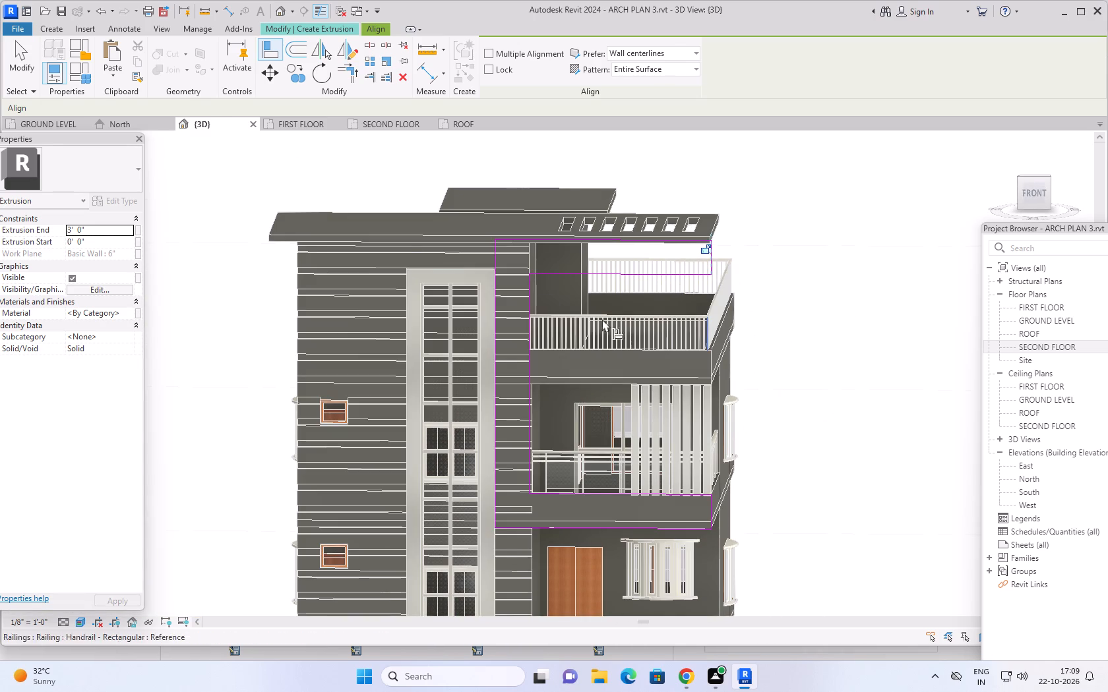
{"action": "left_click", "coordinate": [339, 27]}
{"action": "left_click", "coordinate": [494, 78]}
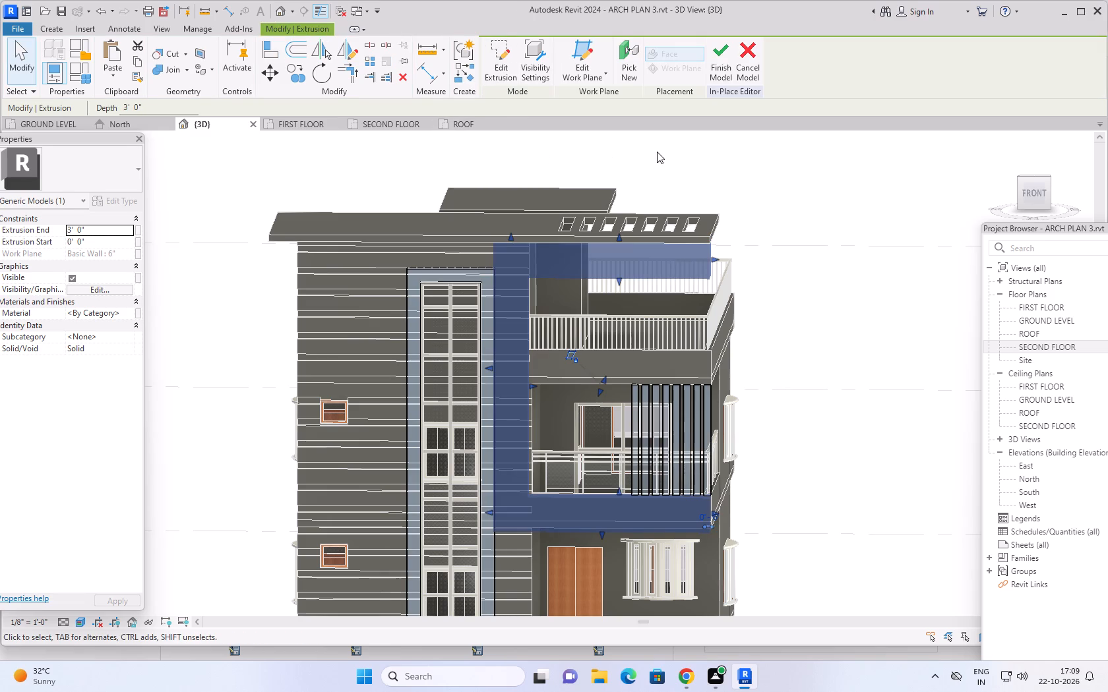
Examine the C-shaped frame from the front, both sides, above and below, checking its fit with the roof slab, tower and balconies.
{"action": "middle_click_drag", "start_coordinate": [312, 249], "coordinate": [316, 254], "text": "shift"}
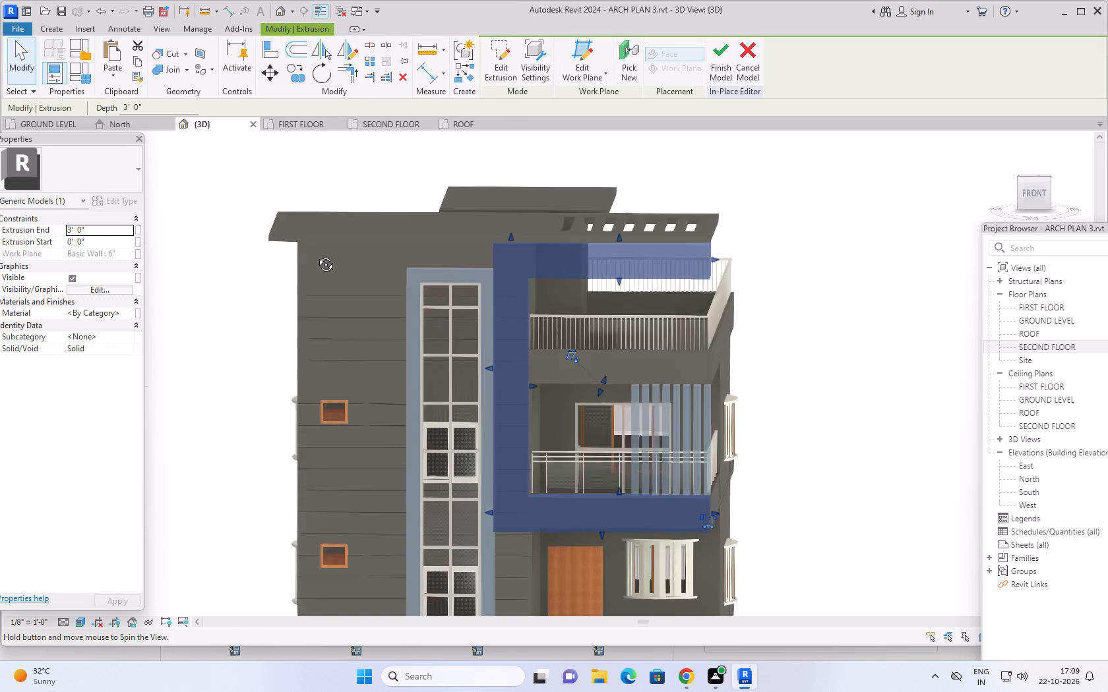
{"action": "middle_click_drag", "start_coordinate": [316, 254], "coordinate": [496, 309], "text": "shift"}
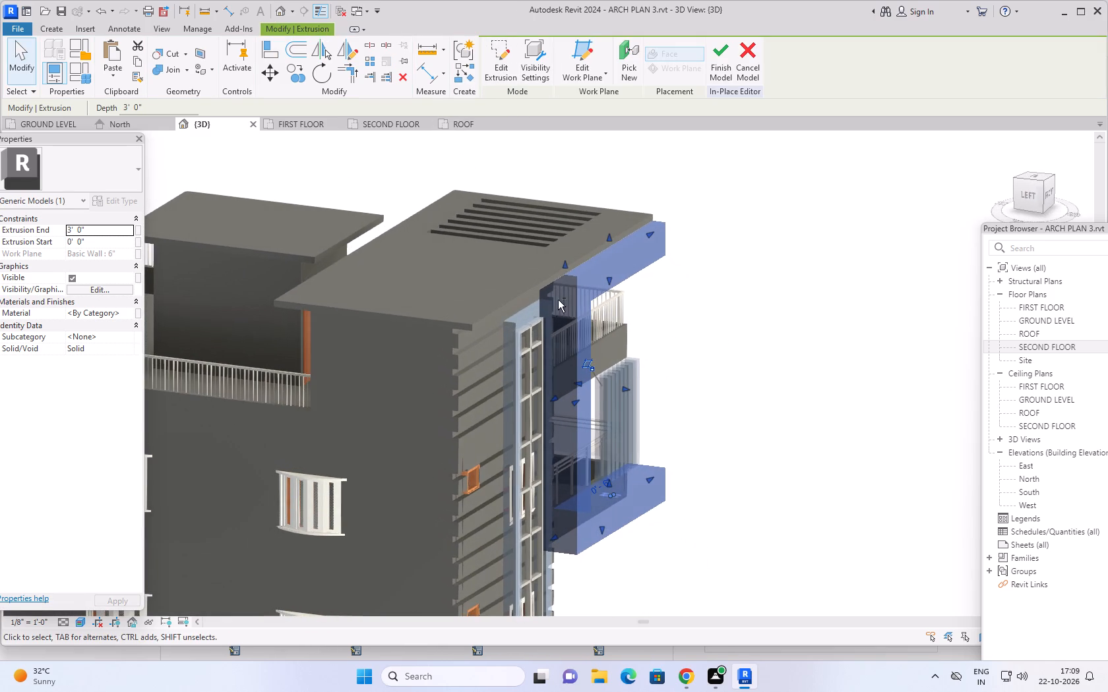
{"action": "left_click", "coordinate": [757, 204]}
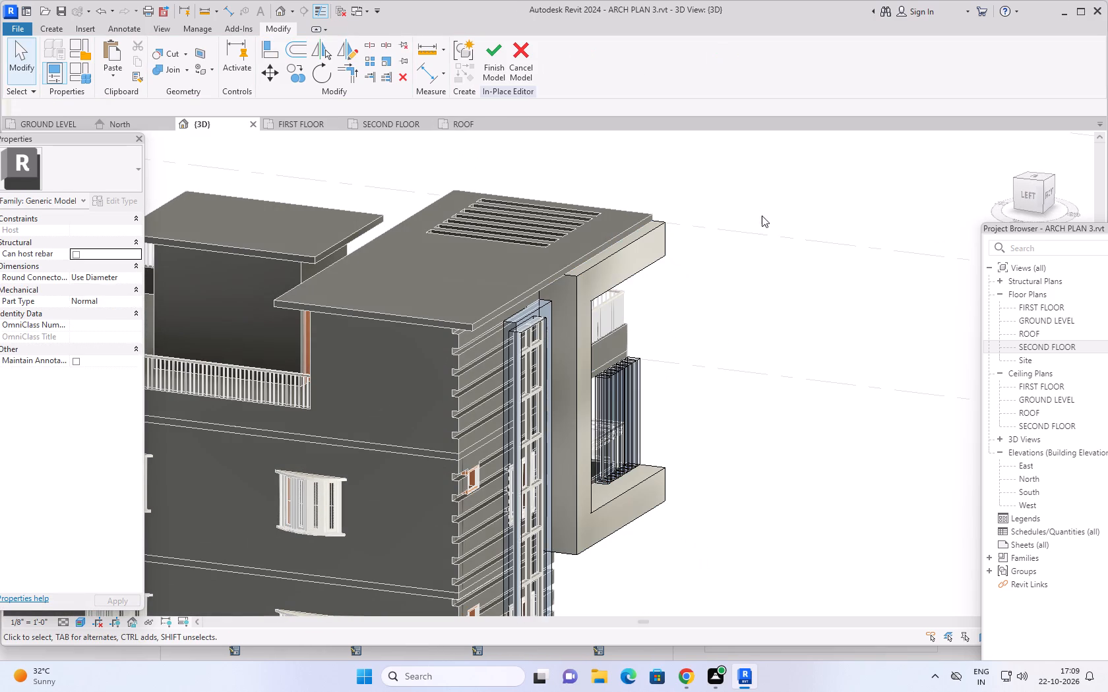
{"action": "middle_click_drag", "start_coordinate": [744, 280], "coordinate": [592, 234], "text": "shift"}
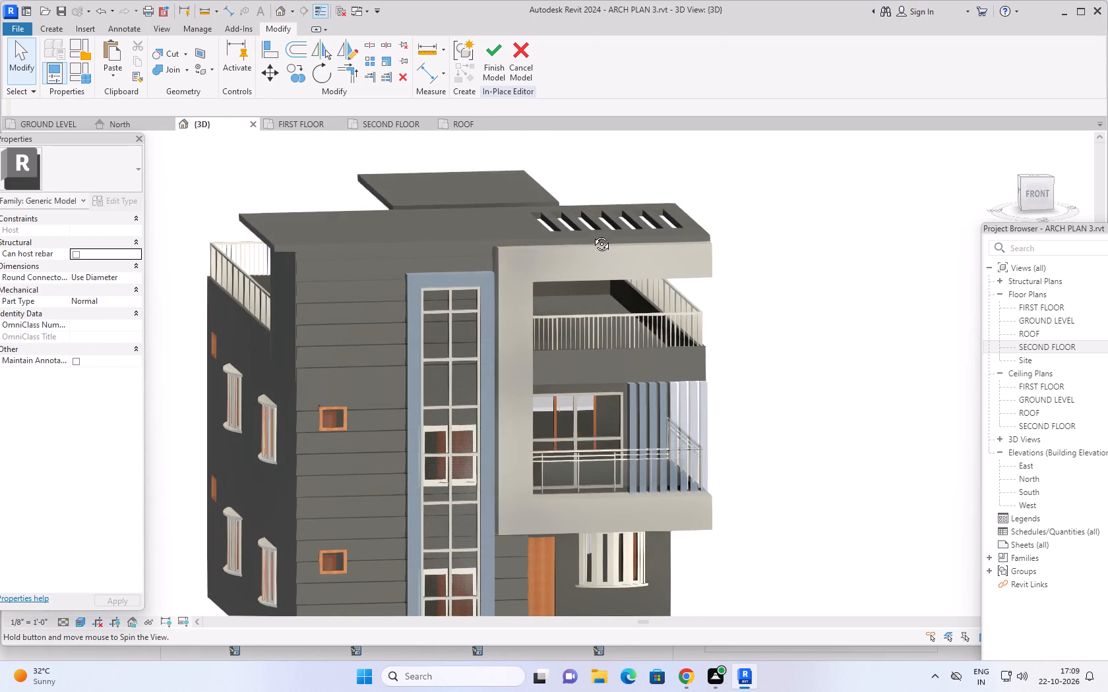
{"action": "middle_click_drag", "start_coordinate": [592, 234], "coordinate": [588, 227], "text": "shift"}
{"action": "middle_click_drag", "start_coordinate": [795, 297], "coordinate": [561, 266], "text": "shift"}
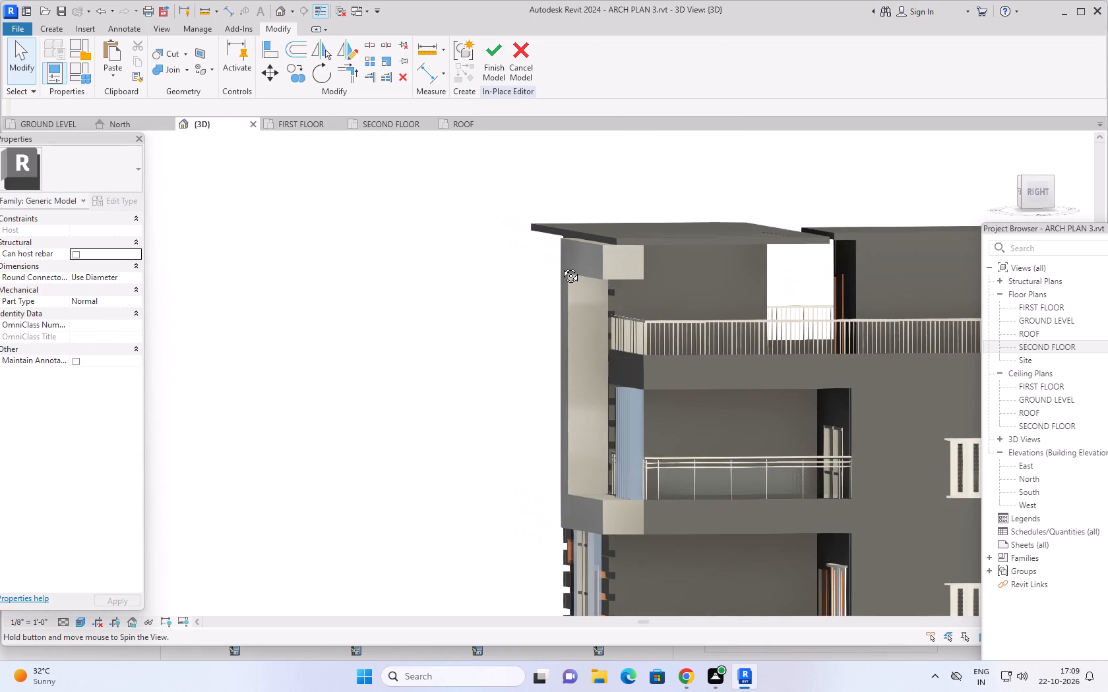
{"action": "middle_click_drag", "start_coordinate": [561, 266], "coordinate": [780, 271], "text": "shift"}
{"action": "middle_click_drag", "start_coordinate": [768, 278], "coordinate": [687, 175], "text": "shift"}
{"action": "scroll", "coordinate": [762, 277], "scroll_direction": "down", "scroll_amount": 1, "text": "shift"}
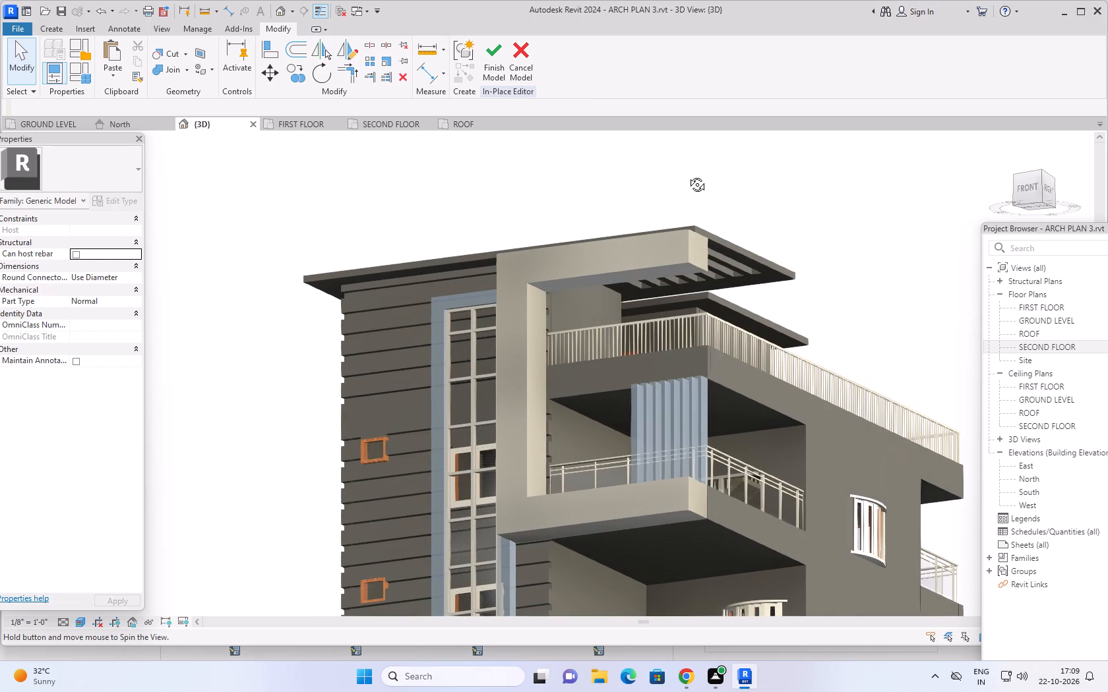
{"action": "middle_click_drag", "start_coordinate": [687, 175], "coordinate": [685, 175], "text": "shift"}
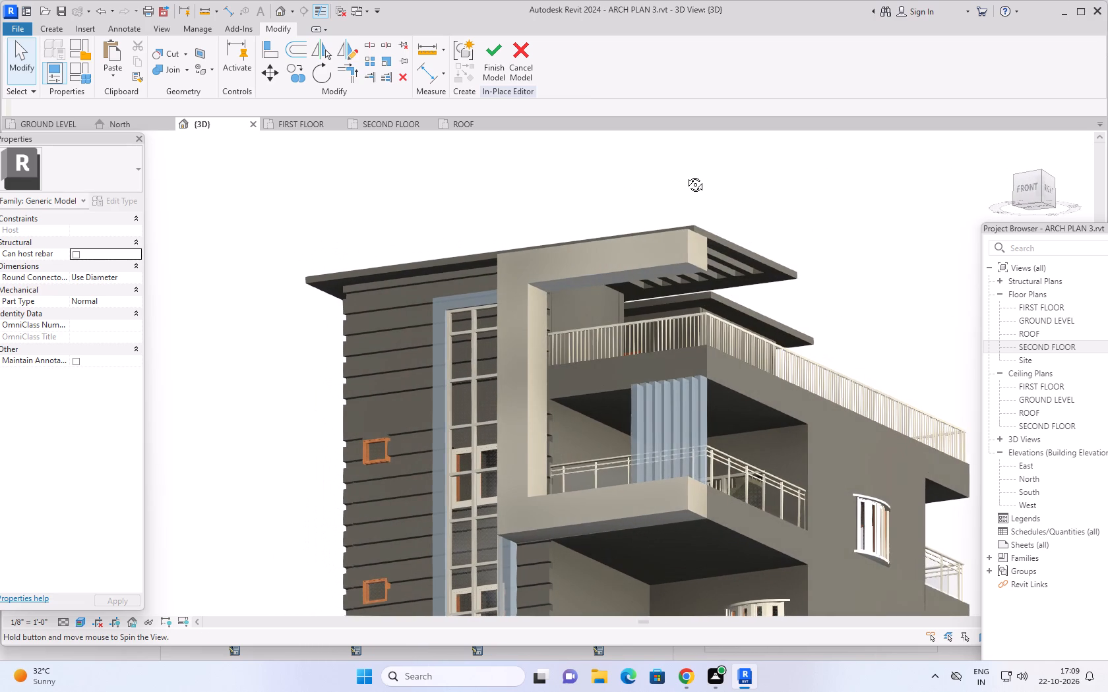
{"action": "middle_click_drag", "start_coordinate": [685, 175], "coordinate": [767, 338], "text": "shift"}
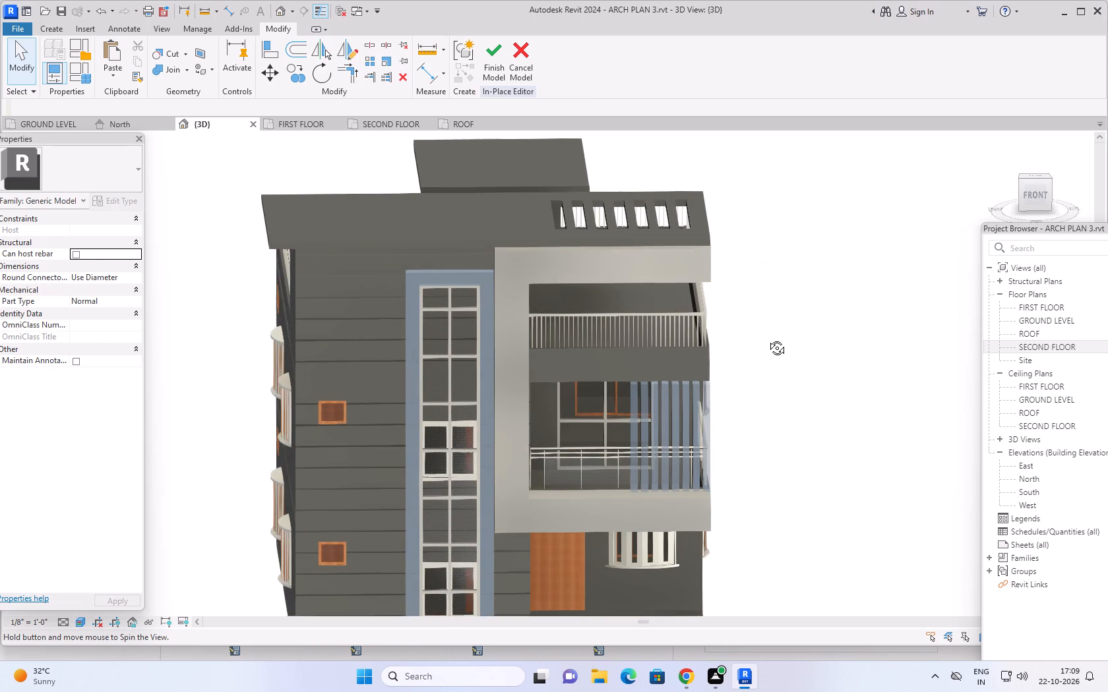
{"action": "middle_click_drag", "start_coordinate": [767, 338], "coordinate": [767, 330], "text": "shift"}
{"action": "middle_click_drag", "start_coordinate": [767, 330], "coordinate": [752, 328], "text": "shift"}
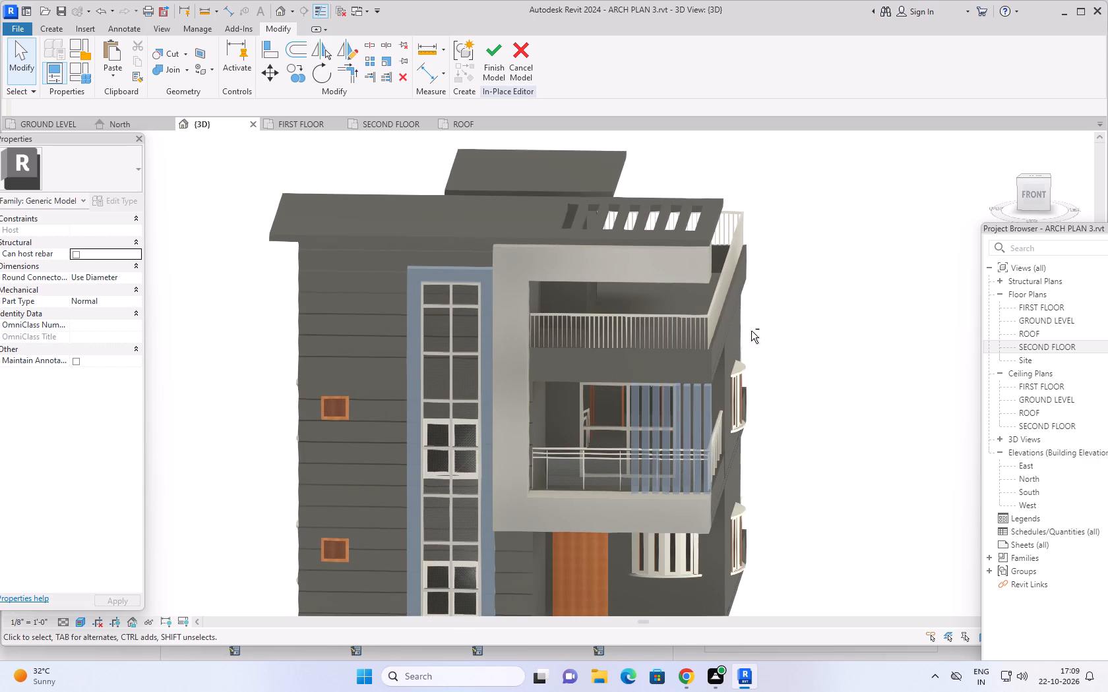
{"action": "scroll", "coordinate": [683, 404], "scroll_direction": "up", "scroll_amount": 1}
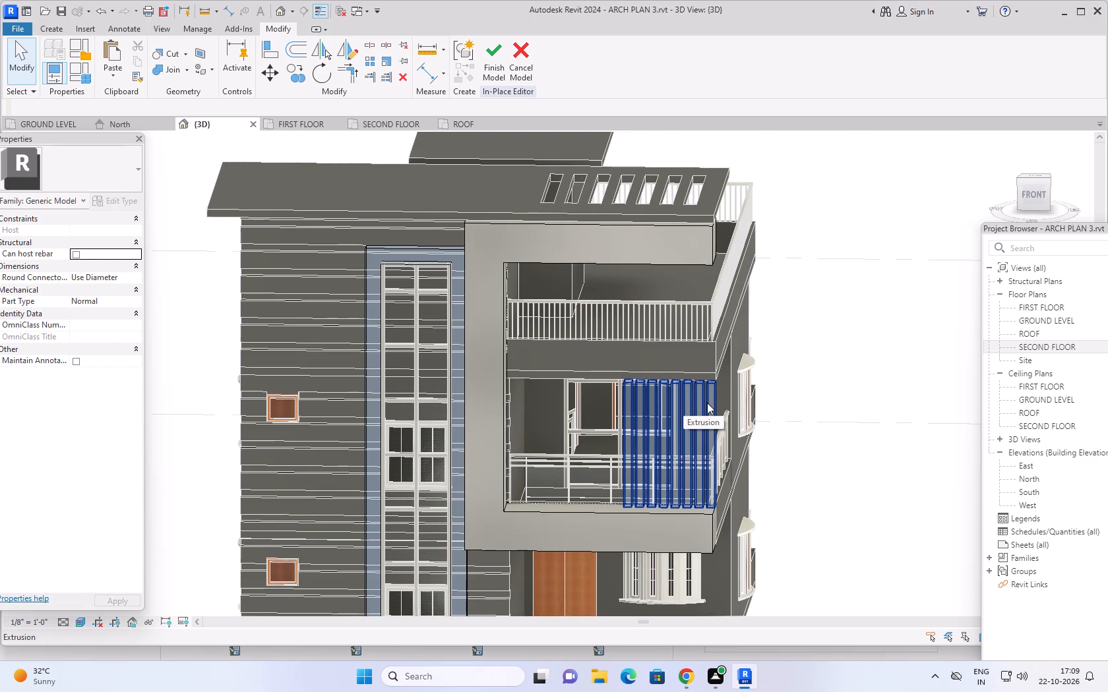
Align the top of the fifth balcony fin from the tower with the underside of the frame's roof band.
{"action": "left_click", "coordinate": [708, 397]}
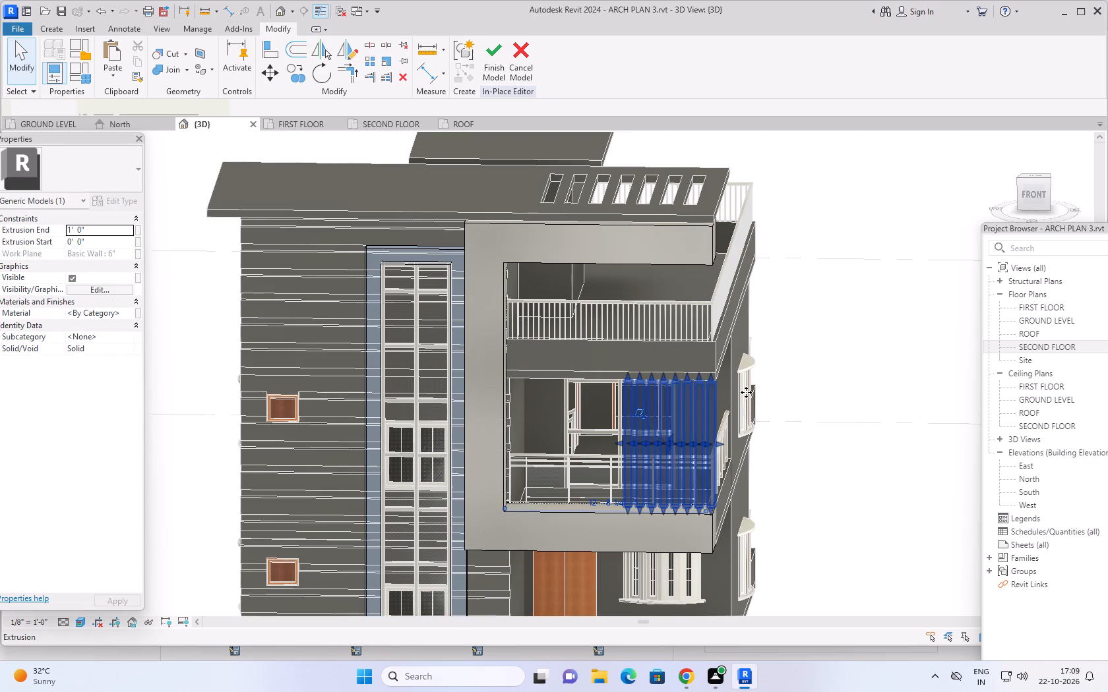
{"action": "middle_click_drag", "start_coordinate": [822, 396], "coordinate": [679, 388], "text": "shift"}
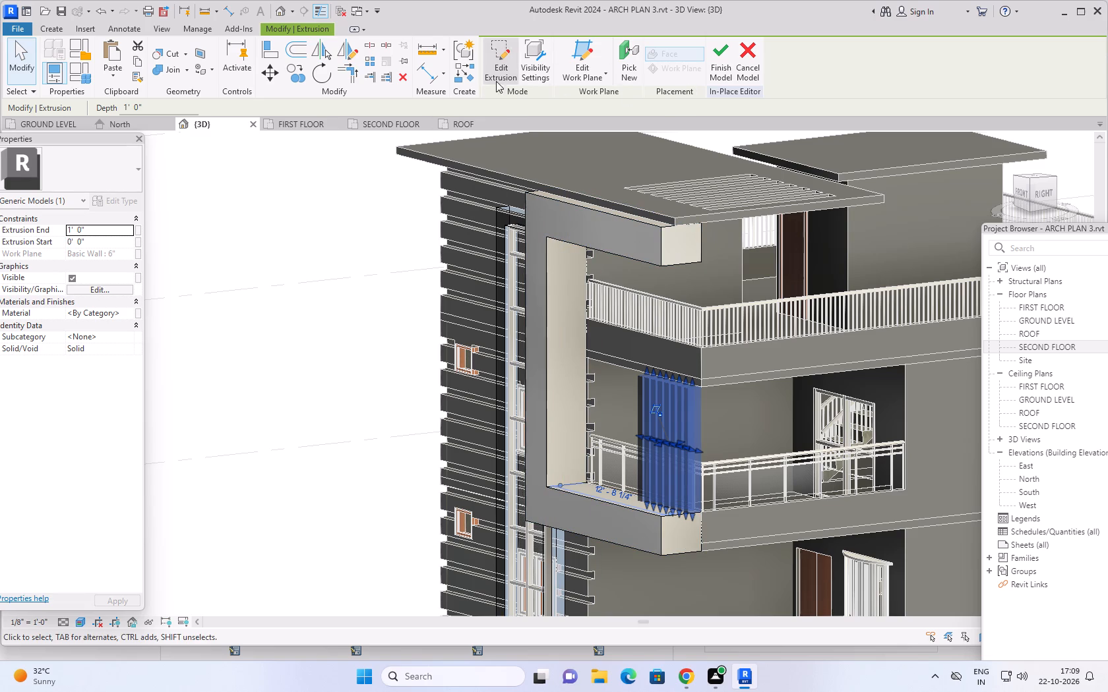
{"action": "left_click", "coordinate": [265, 47]}
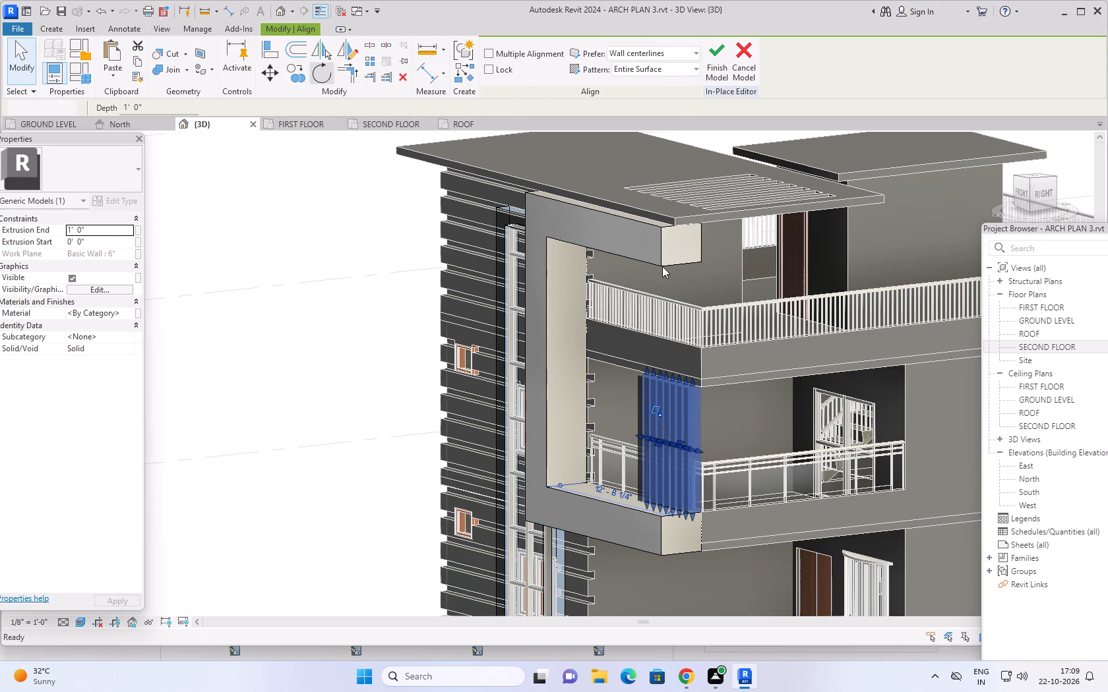
{"action": "left_click", "coordinate": [675, 264]}
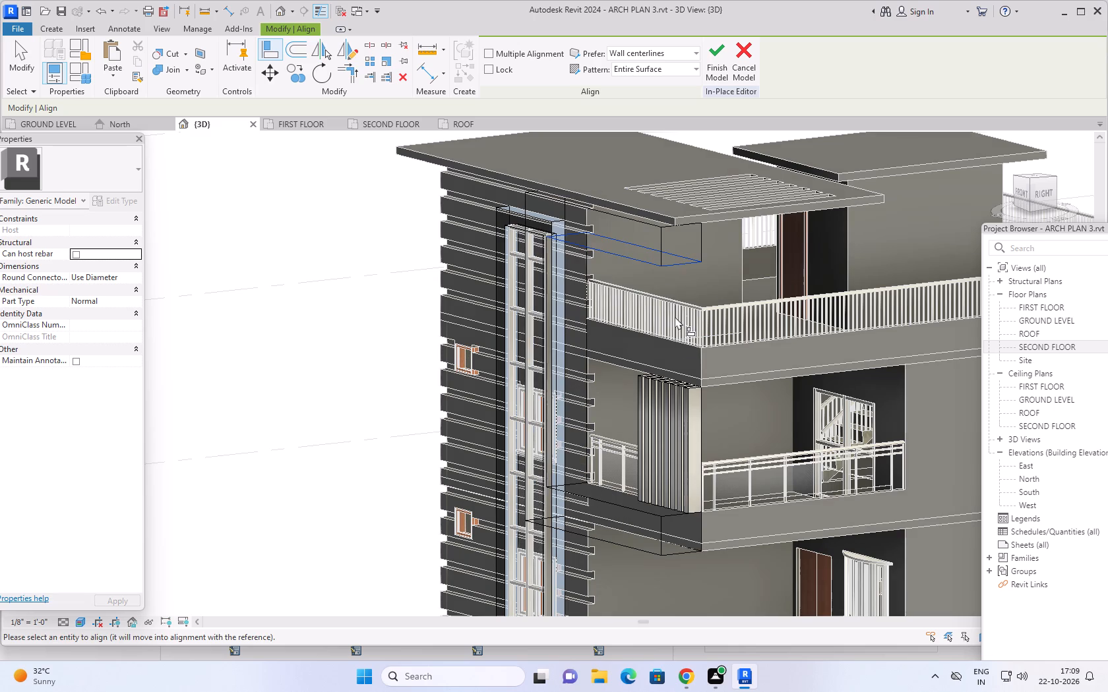
{"action": "left_click", "coordinate": [670, 379]}
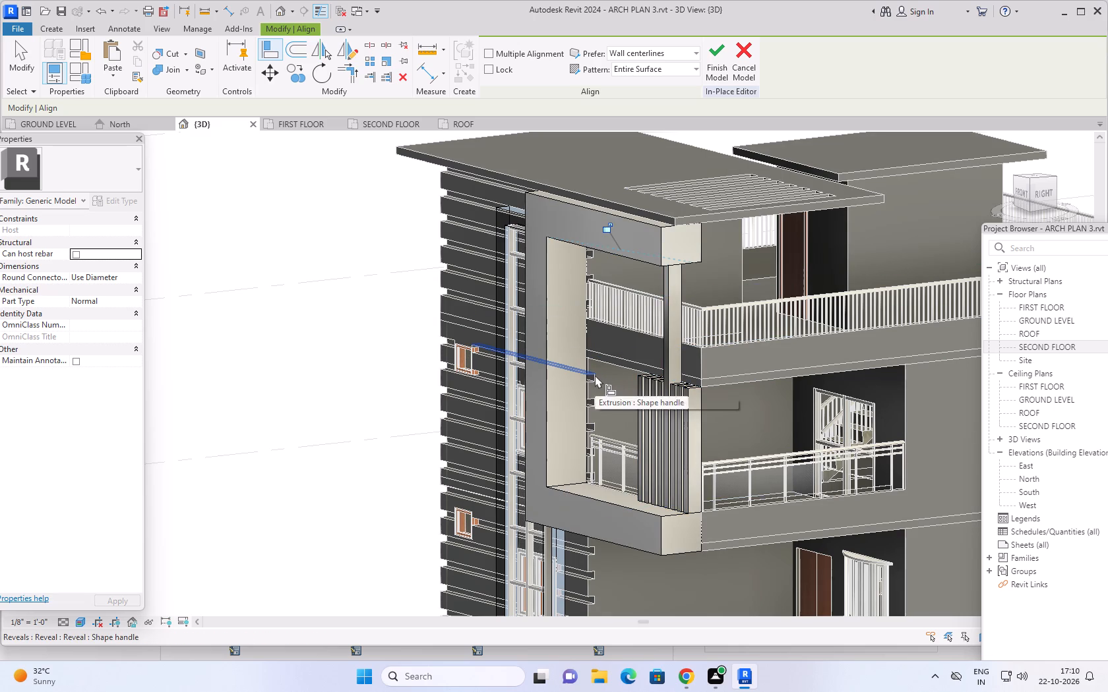
Align the tops of the three balcony fins nearest the tower with the roof band's underside, working inward from the third fin.
{"action": "middle_click_drag", "start_coordinate": [595, 376], "coordinate": [555, 382]}
{"action": "middle_click_drag", "start_coordinate": [584, 387], "coordinate": [549, 418]}
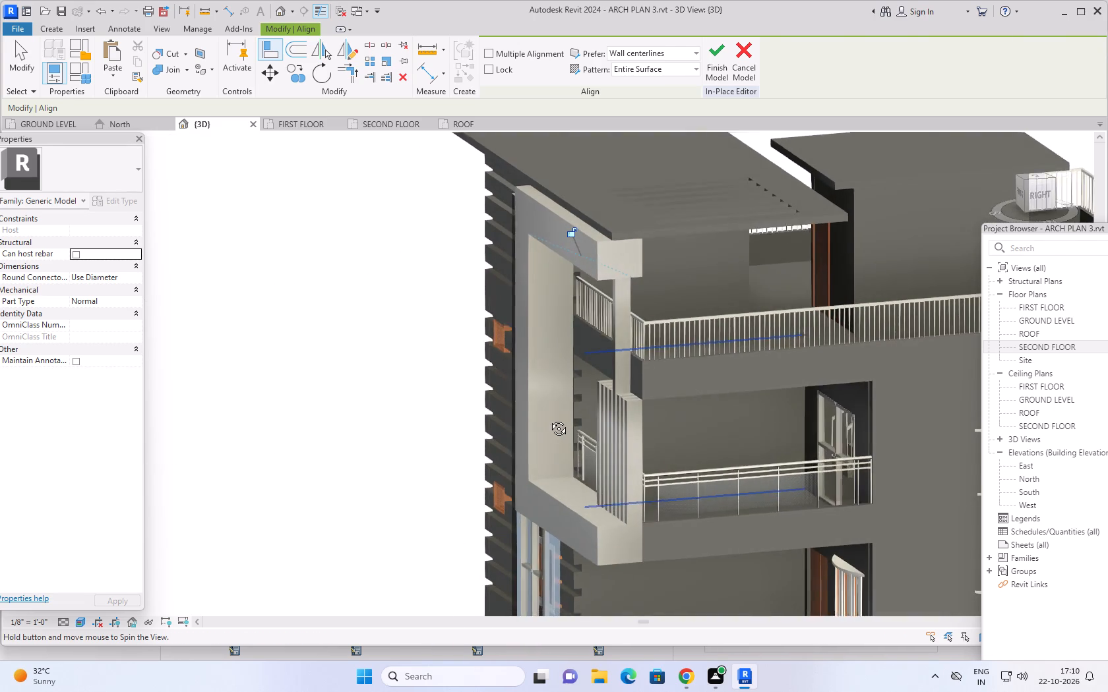
{"action": "middle_click_drag", "start_coordinate": [549, 418], "coordinate": [561, 444]}
{"action": "left_click", "coordinate": [270, 51]}
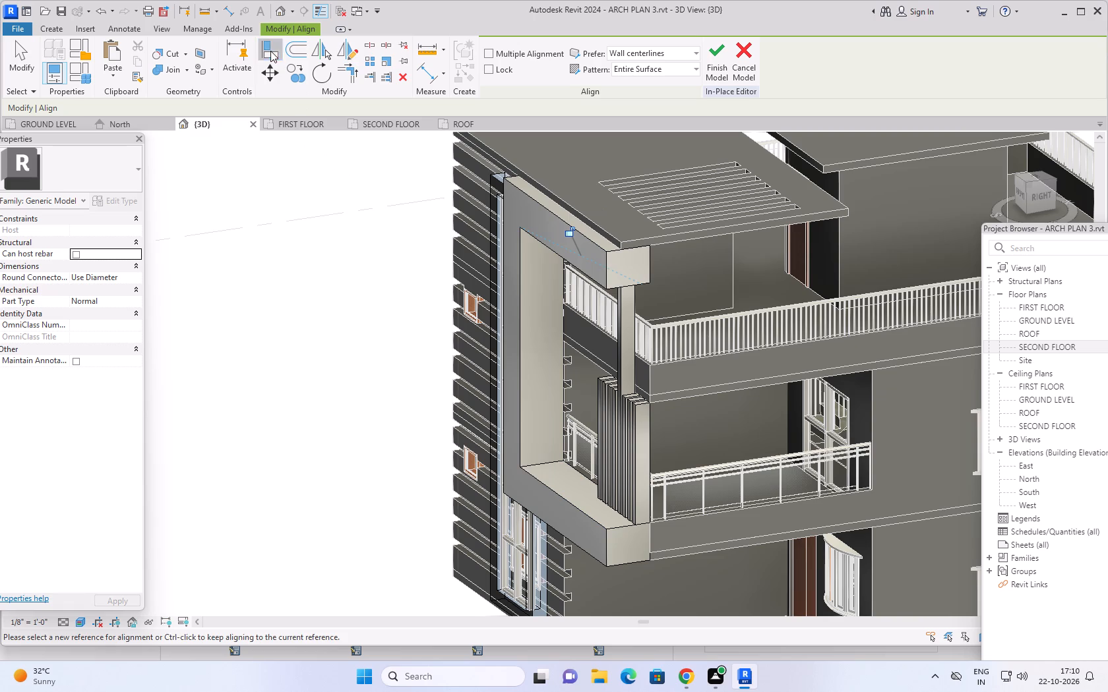
{"action": "scroll", "coordinate": [613, 398], "scroll_direction": "up", "scroll_amount": 5}
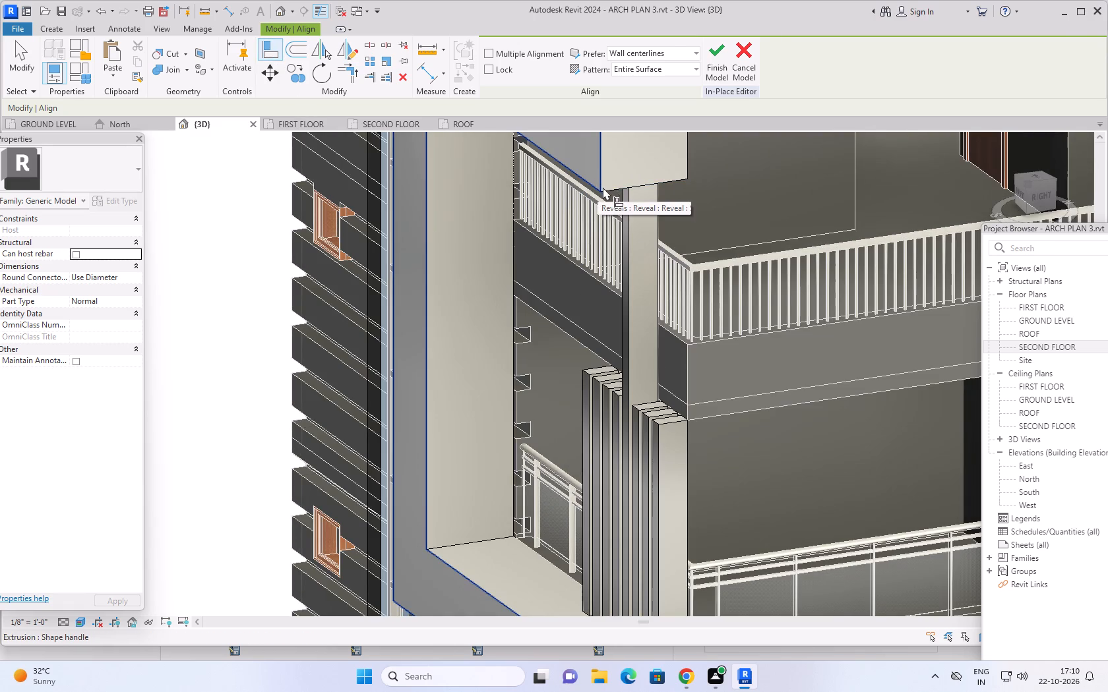
{"action": "middle_click_drag", "start_coordinate": [603, 202], "coordinate": [642, 165]}
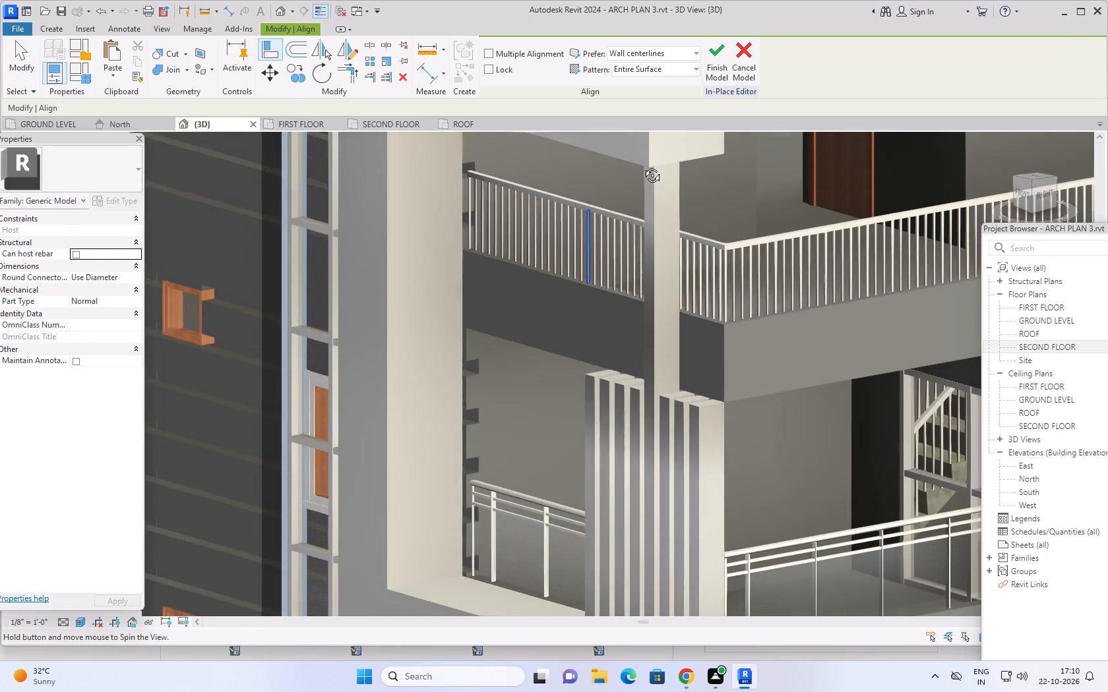
{"action": "middle_click_drag", "start_coordinate": [642, 165], "coordinate": [647, 157]}
{"action": "middle_click_drag", "start_coordinate": [649, 172], "coordinate": [617, 375]}
{"action": "middle_click_drag", "start_coordinate": [635, 348], "coordinate": [629, 287], "text": "shift"}
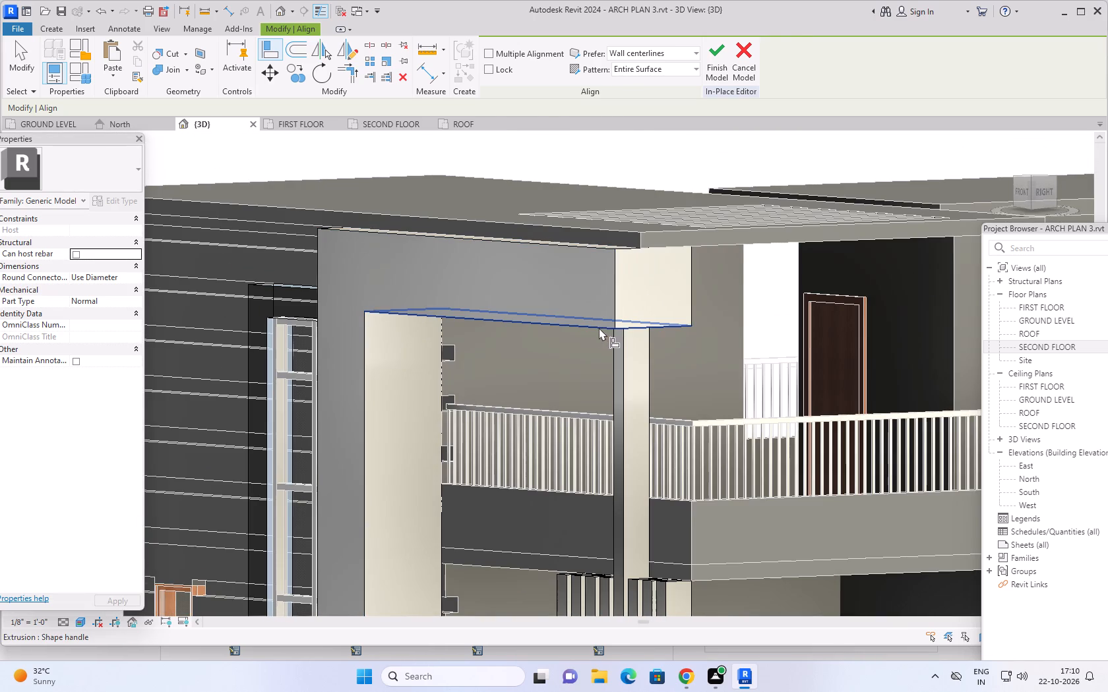
{"action": "left_click", "coordinate": [599, 328]}
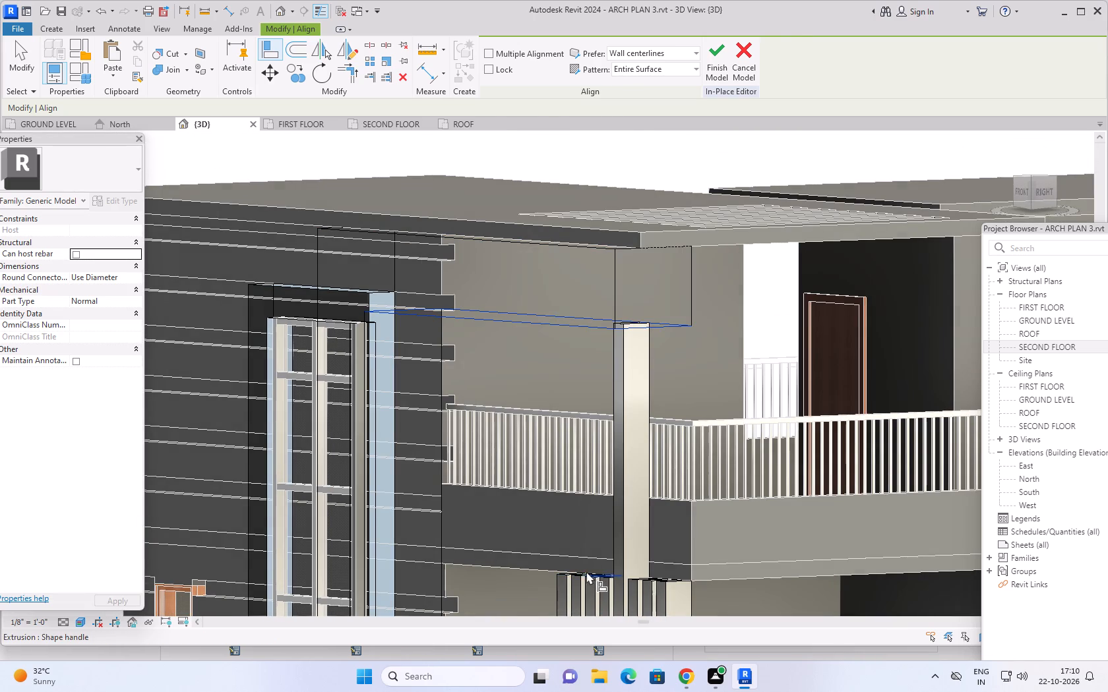
{"action": "left_click", "coordinate": [588, 571]}
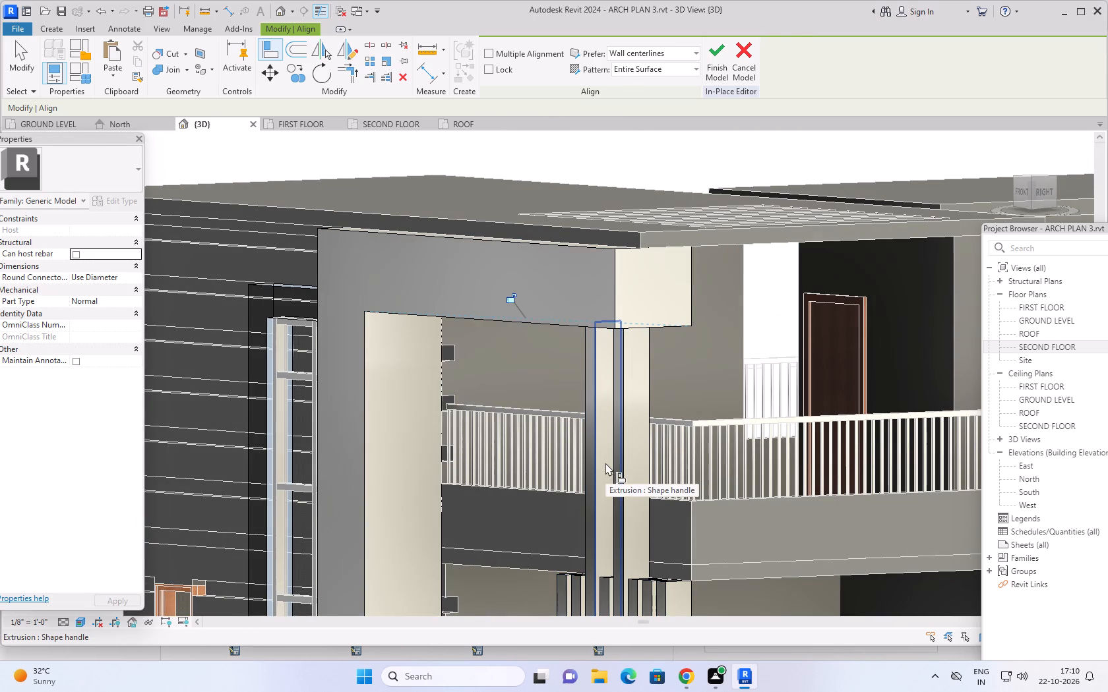
{"action": "left_click", "coordinate": [567, 321]}
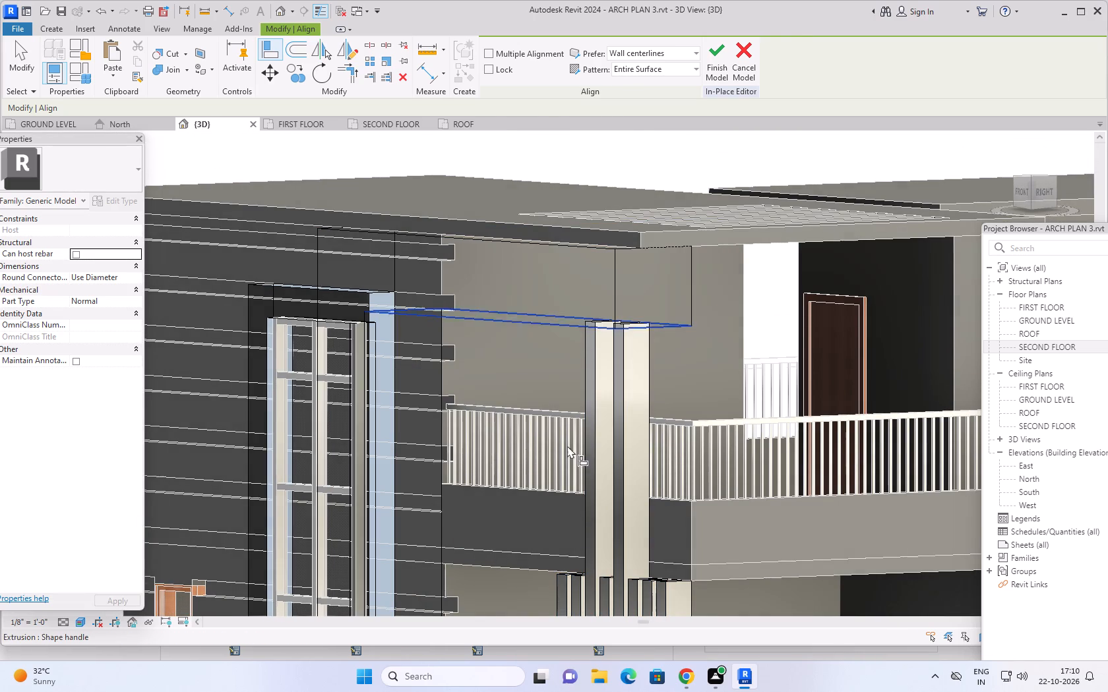
{"action": "left_click", "coordinate": [574, 571]}
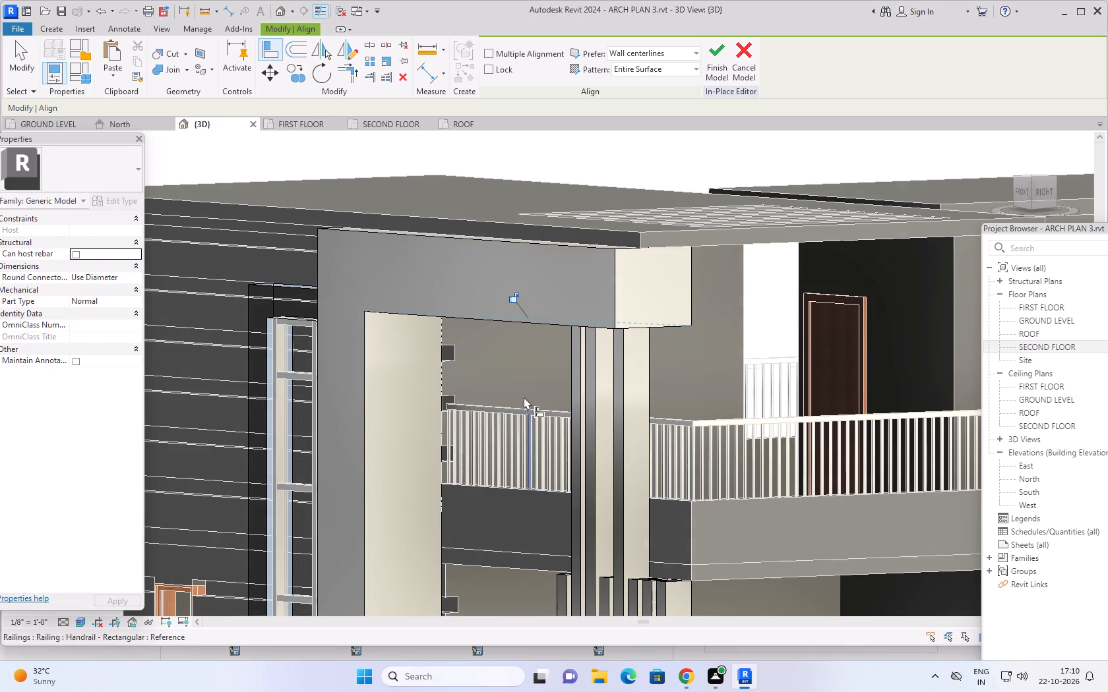
{"action": "left_click", "coordinate": [556, 323]}
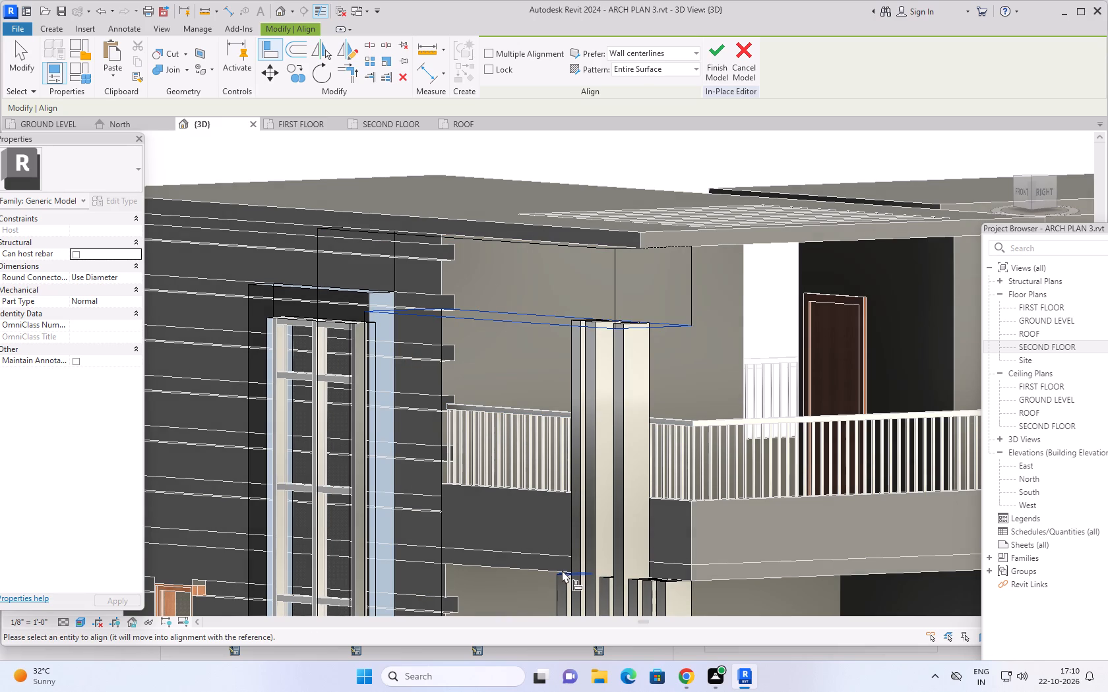
{"action": "left_click", "coordinate": [562, 571]}
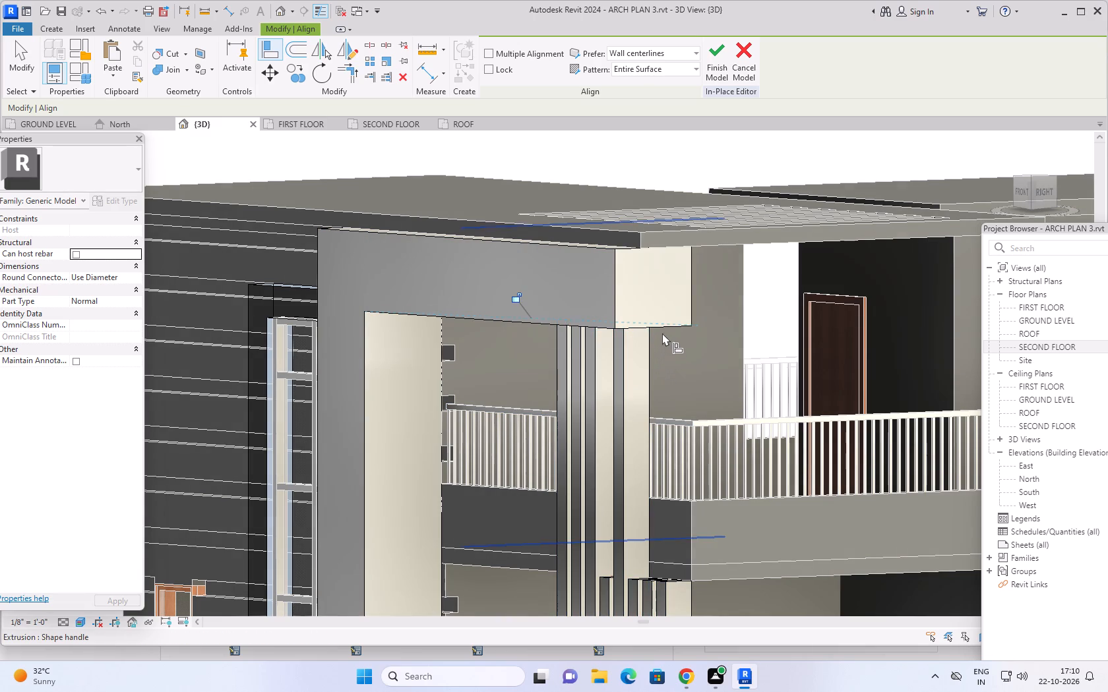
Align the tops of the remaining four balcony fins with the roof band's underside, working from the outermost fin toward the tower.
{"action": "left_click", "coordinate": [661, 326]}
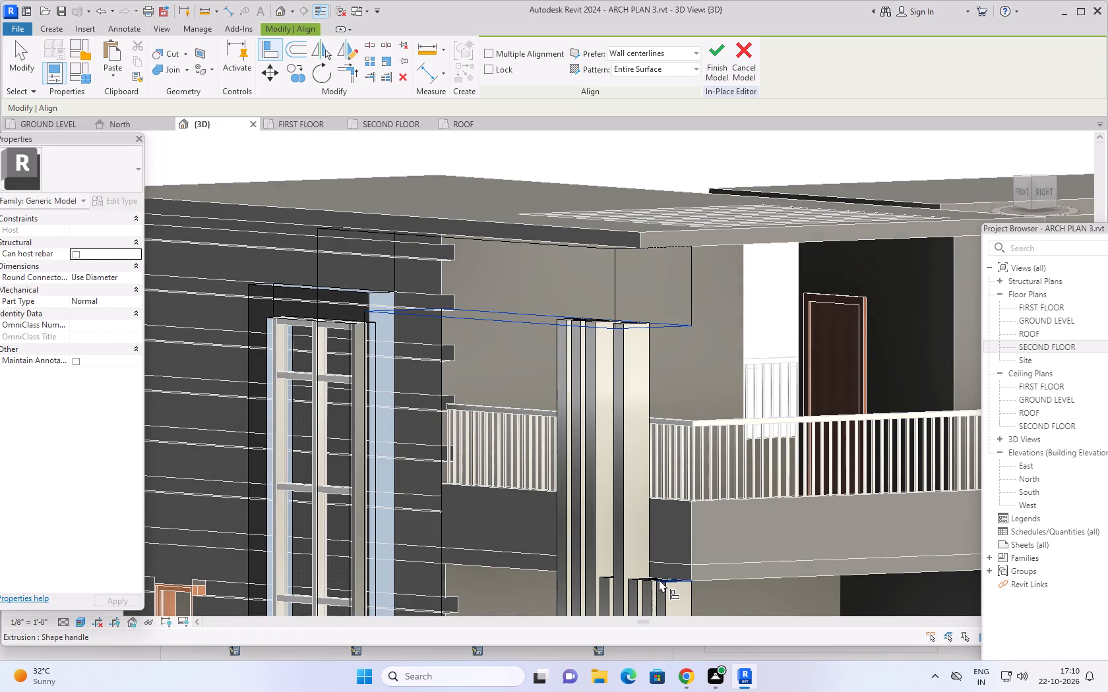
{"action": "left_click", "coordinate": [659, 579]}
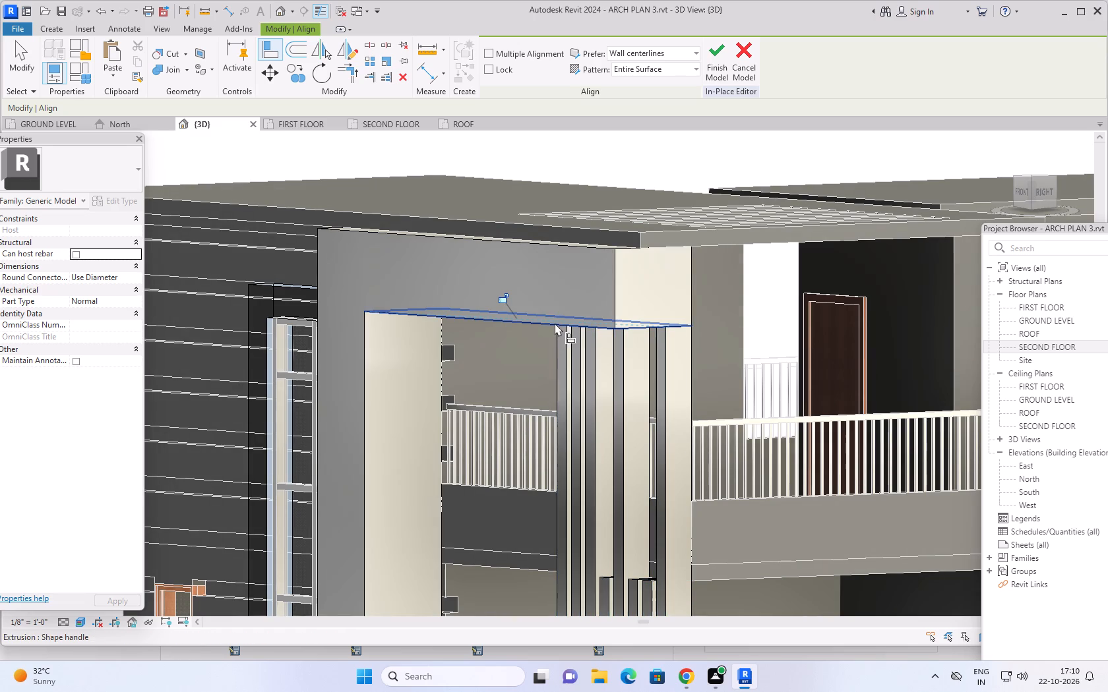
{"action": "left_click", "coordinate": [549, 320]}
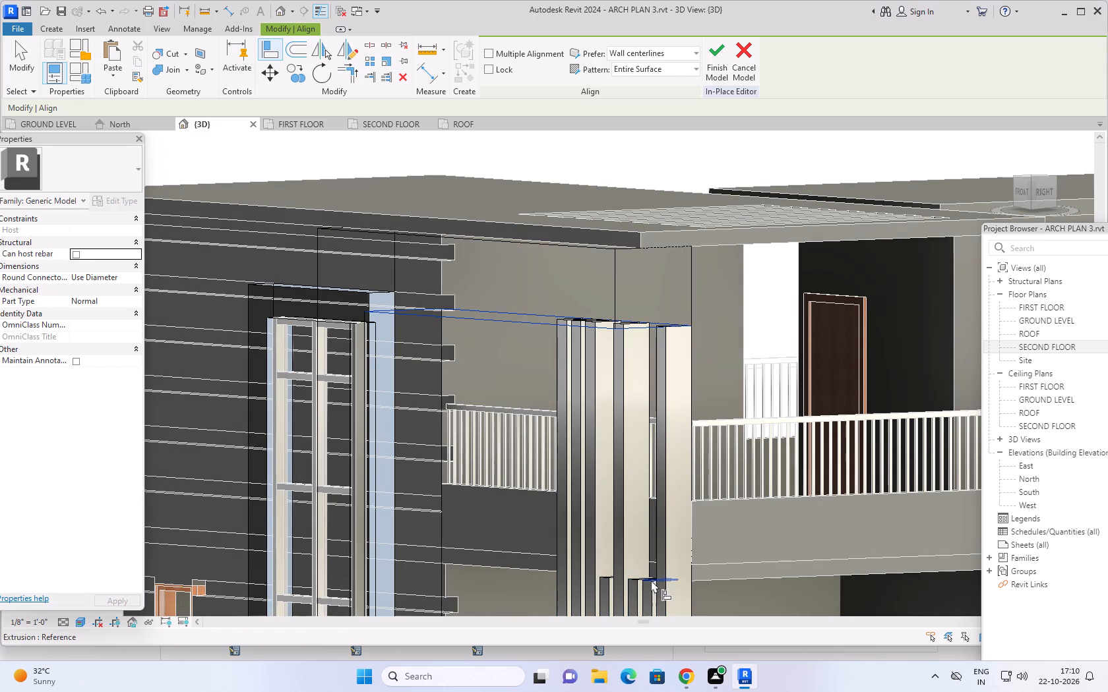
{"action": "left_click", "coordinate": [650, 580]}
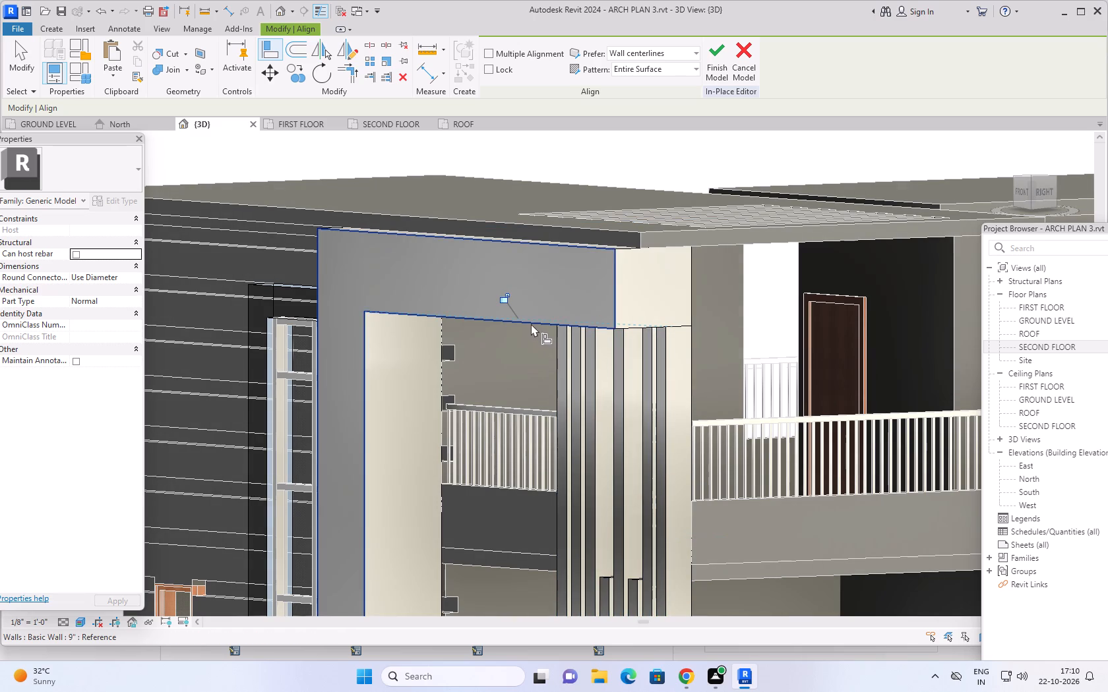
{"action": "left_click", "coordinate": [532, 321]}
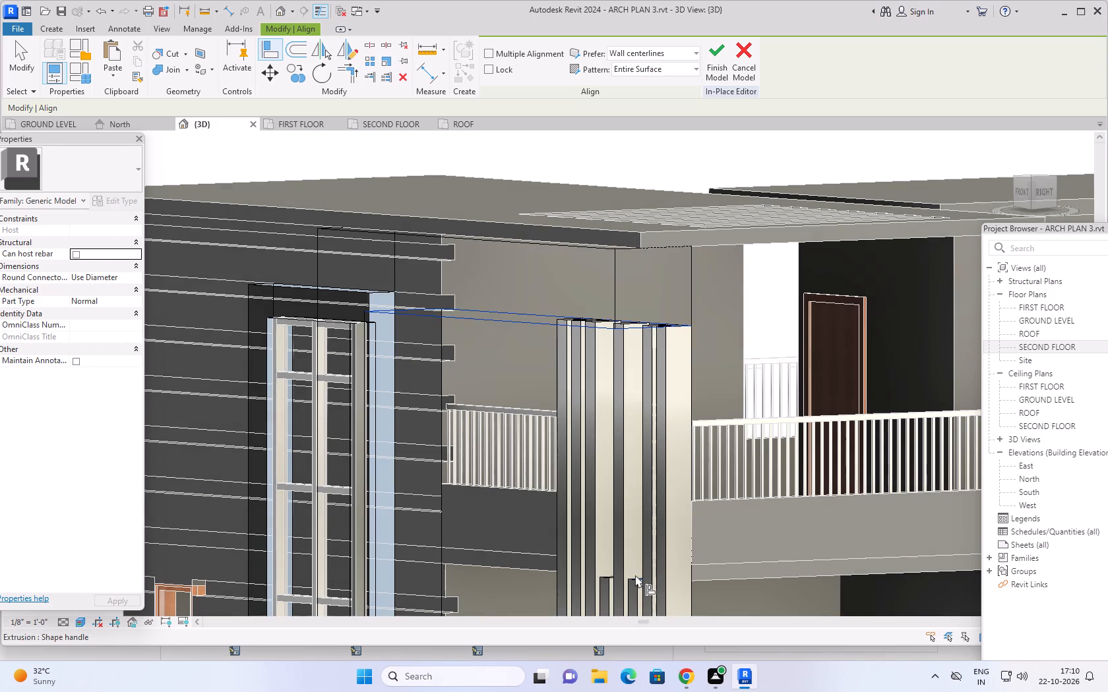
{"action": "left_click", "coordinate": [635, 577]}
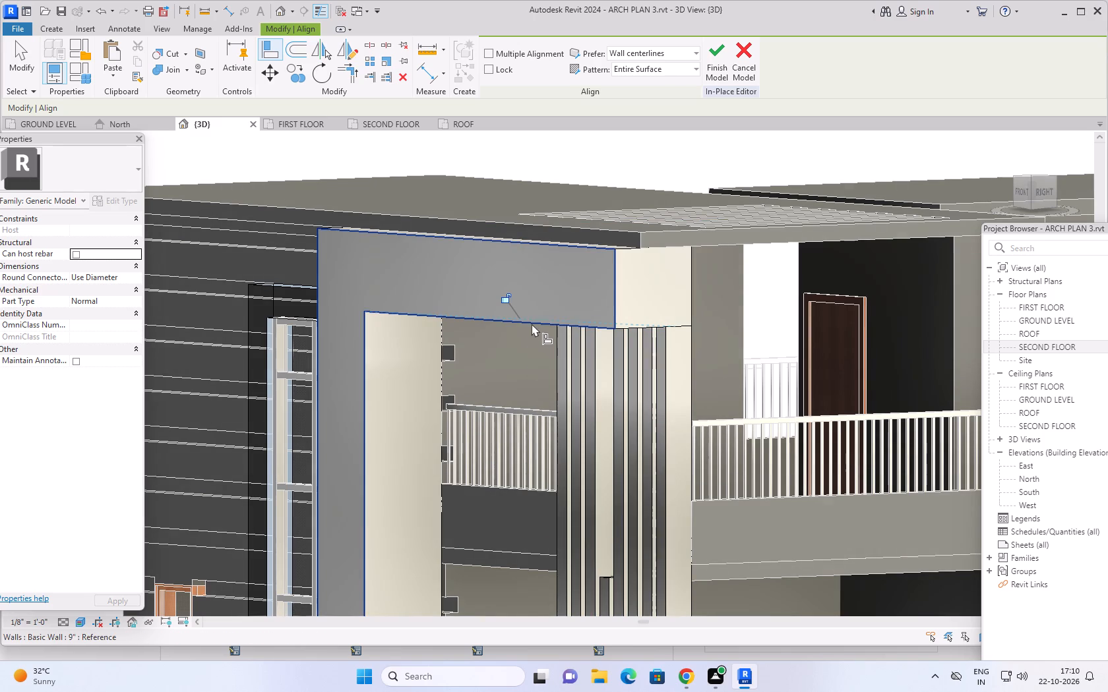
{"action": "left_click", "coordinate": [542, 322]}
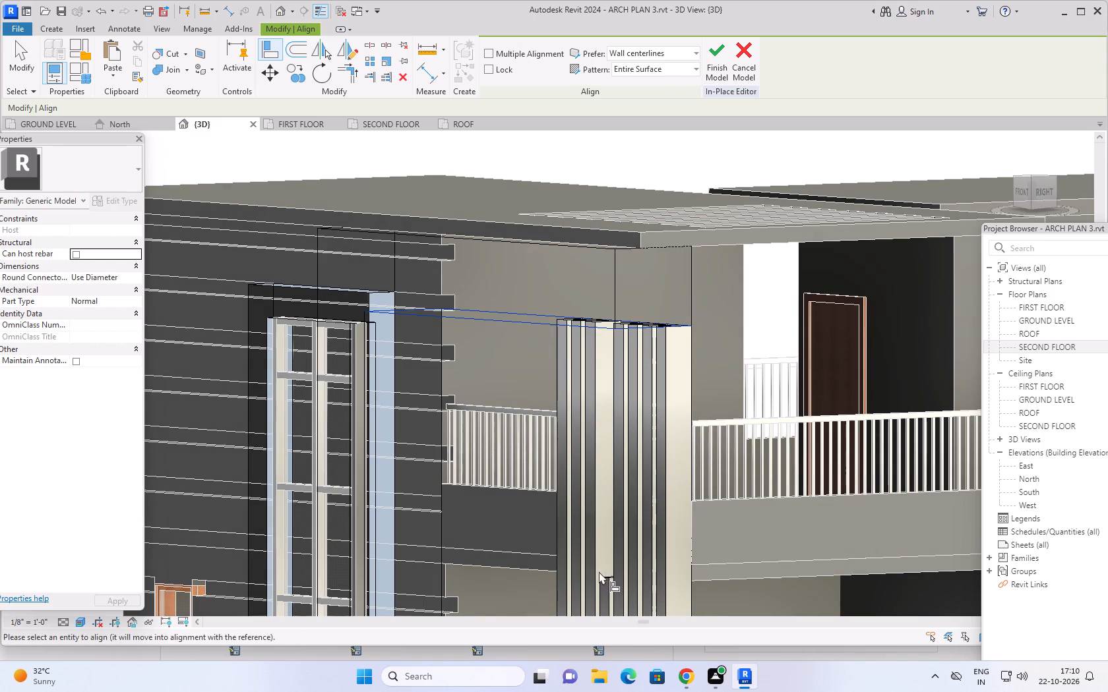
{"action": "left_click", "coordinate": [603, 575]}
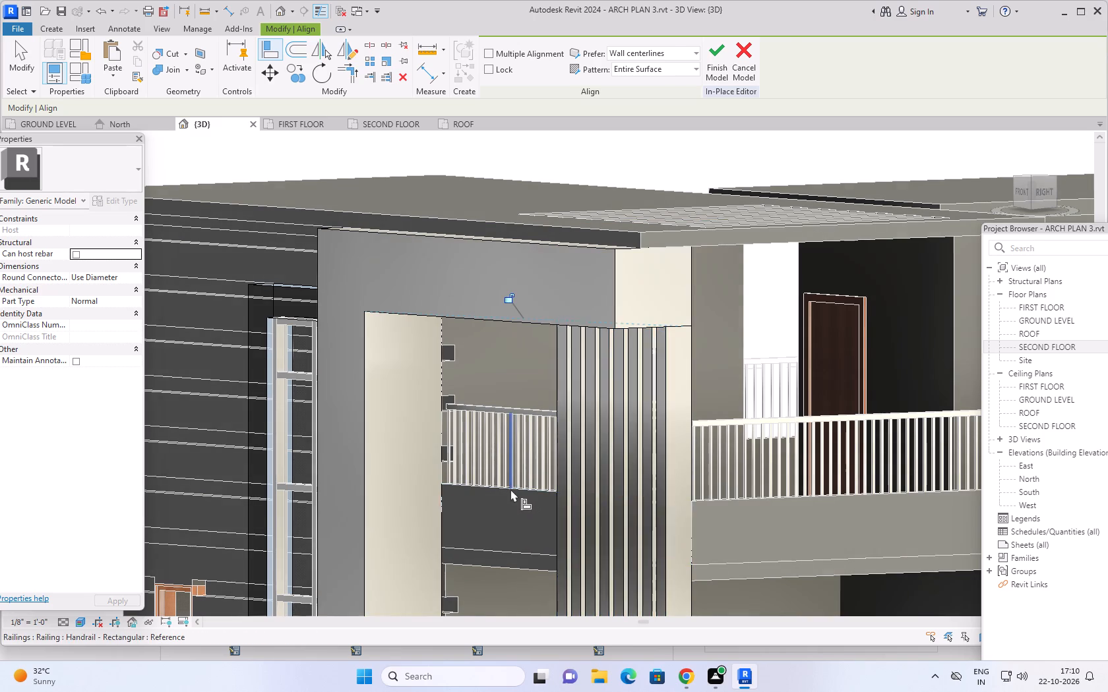
Examine the full-height balcony fins within the C-shaped frame from the front and the right side.
{"action": "scroll", "coordinate": [510, 489], "scroll_direction": "down", "scroll_amount": 6}
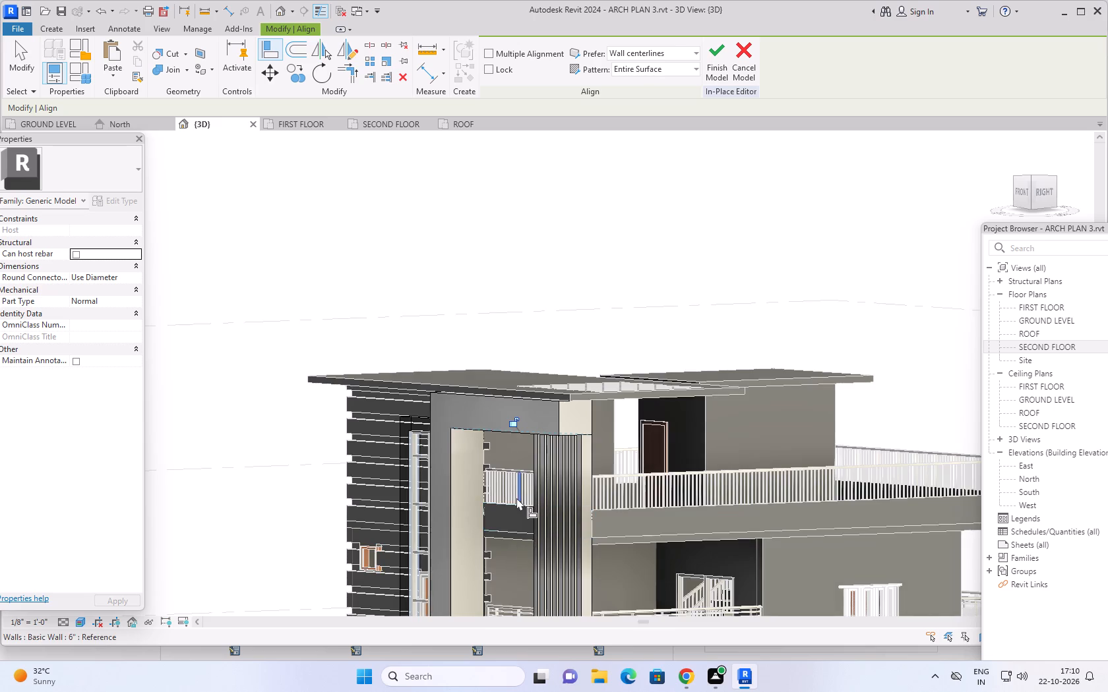
{"action": "middle_click_drag", "start_coordinate": [516, 498], "coordinate": [623, 511], "text": "shift"}
{"action": "scroll", "coordinate": [683, 525], "scroll_direction": "down", "scroll_amount": 3}
{"action": "middle_click_drag", "start_coordinate": [747, 513], "coordinate": [781, 389]}
{"action": "middle_click_drag", "start_coordinate": [778, 443], "coordinate": [839, 445], "text": "shift"}
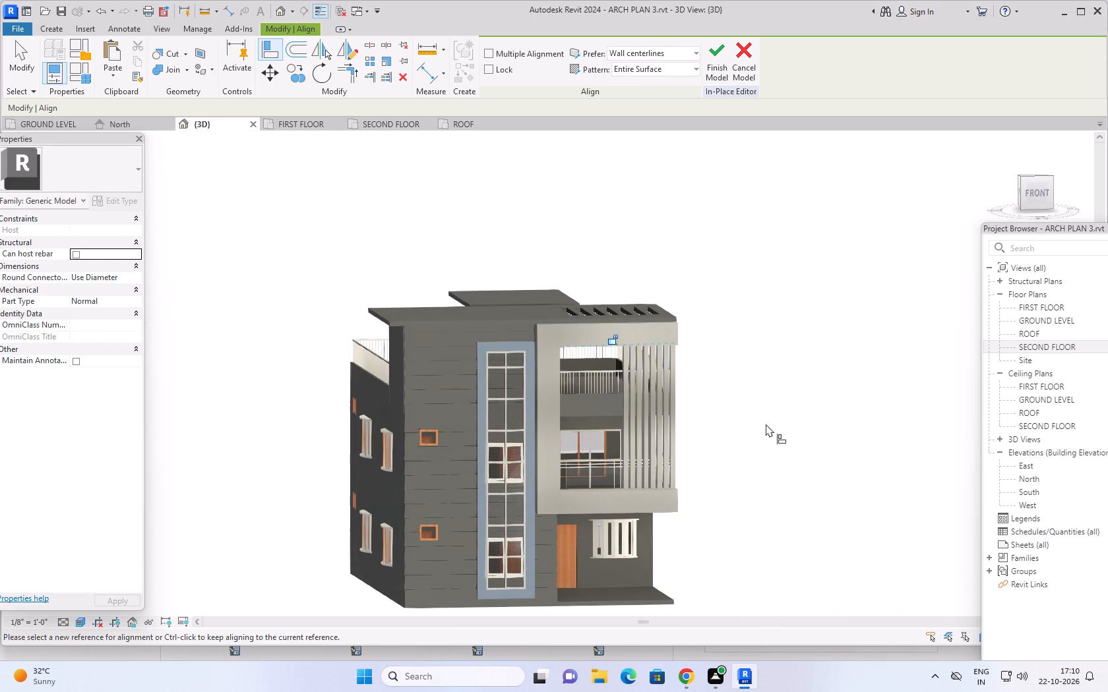
{"action": "middle_click_drag", "start_coordinate": [759, 409], "coordinate": [756, 459]}
{"action": "middle_click_drag", "start_coordinate": [747, 474], "coordinate": [554, 461], "text": "shift"}
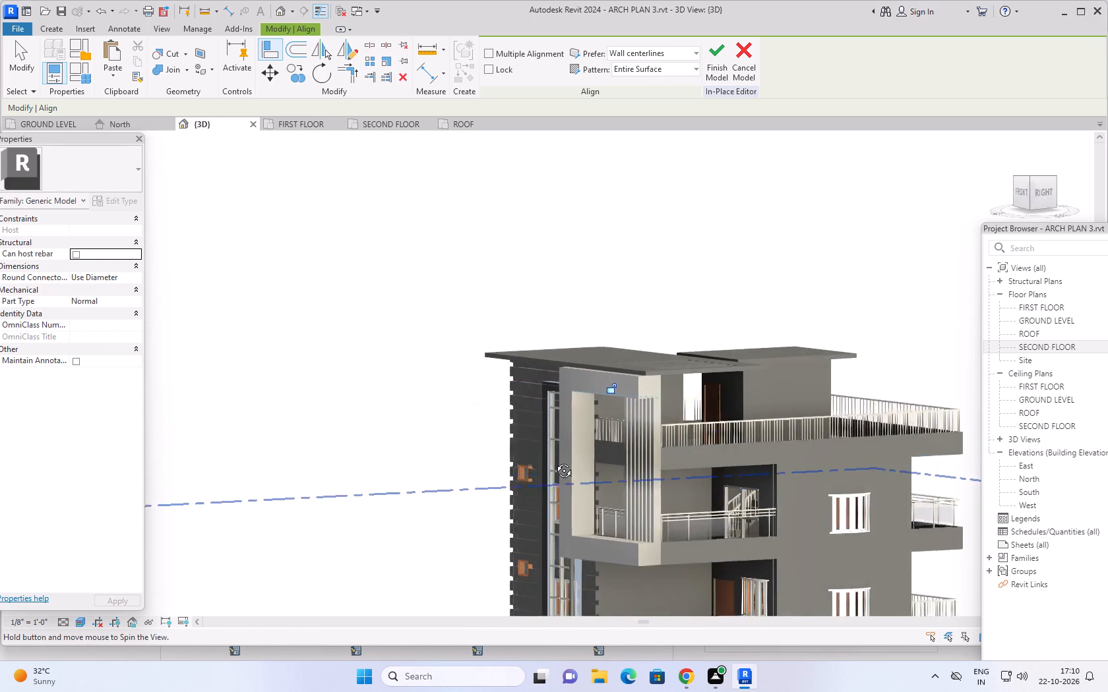
{"action": "middle_click_drag", "start_coordinate": [554, 461], "coordinate": [495, 446], "text": "shift"}
{"action": "scroll", "coordinate": [497, 438], "scroll_direction": "up", "scroll_amount": 2}
{"action": "middle_click_drag", "start_coordinate": [516, 439], "coordinate": [473, 503]}
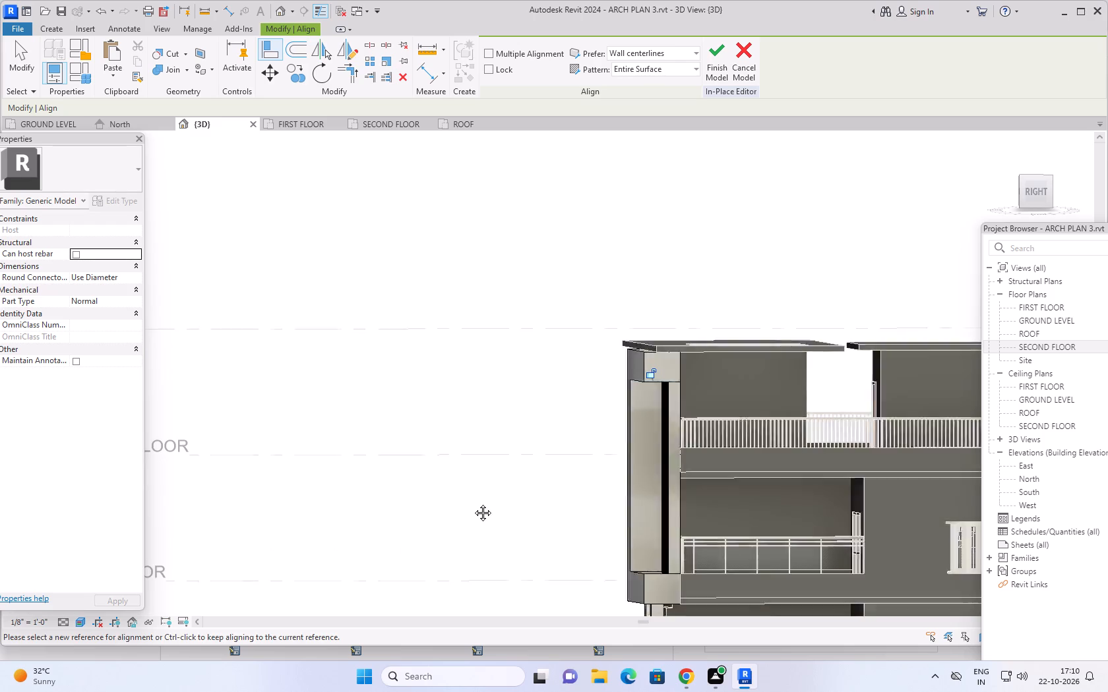
{"action": "middle_click_drag", "start_coordinate": [473, 503], "coordinate": [472, 505]}
{"action": "middle_click_drag", "start_coordinate": [495, 493], "coordinate": [436, 424]}
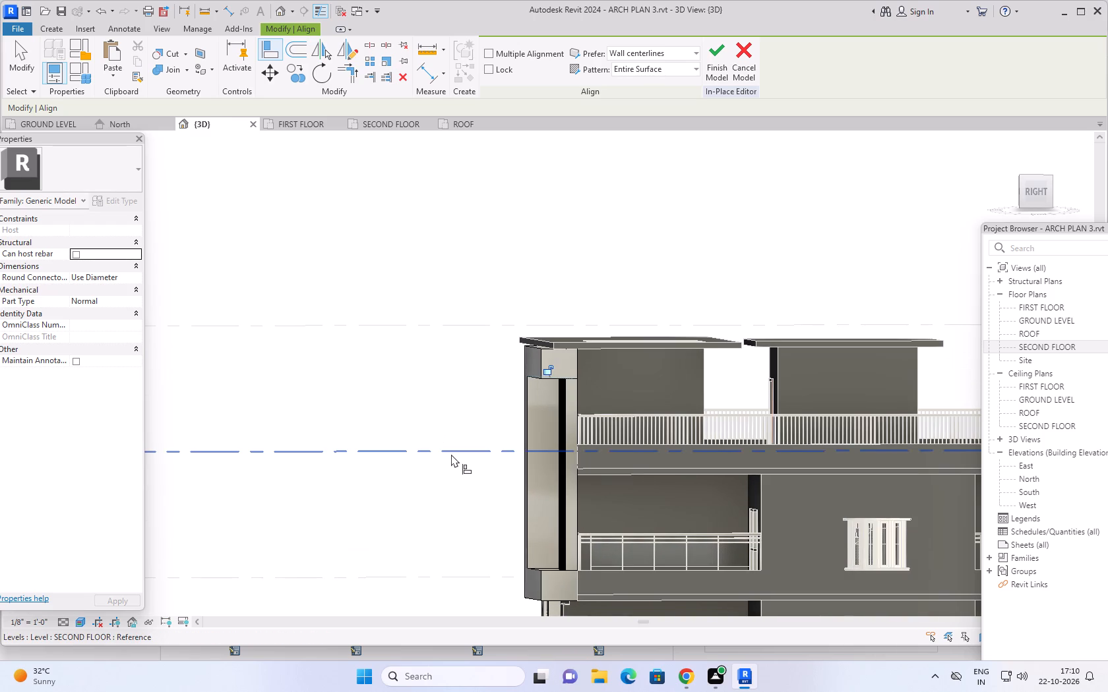
{"action": "key", "text": "Escape"}
{"action": "key", "text": "Escape"}
{"action": "key", "text": "Escape"}
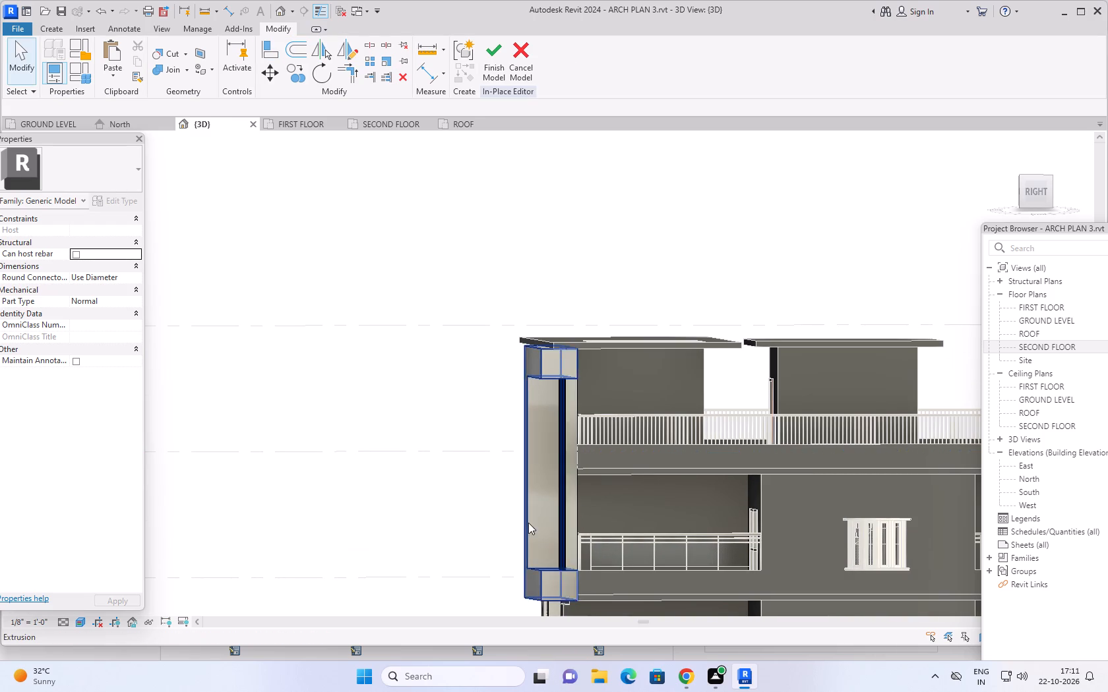
{"action": "middle_click_drag", "start_coordinate": [417, 461], "coordinate": [605, 492], "text": "shift"}
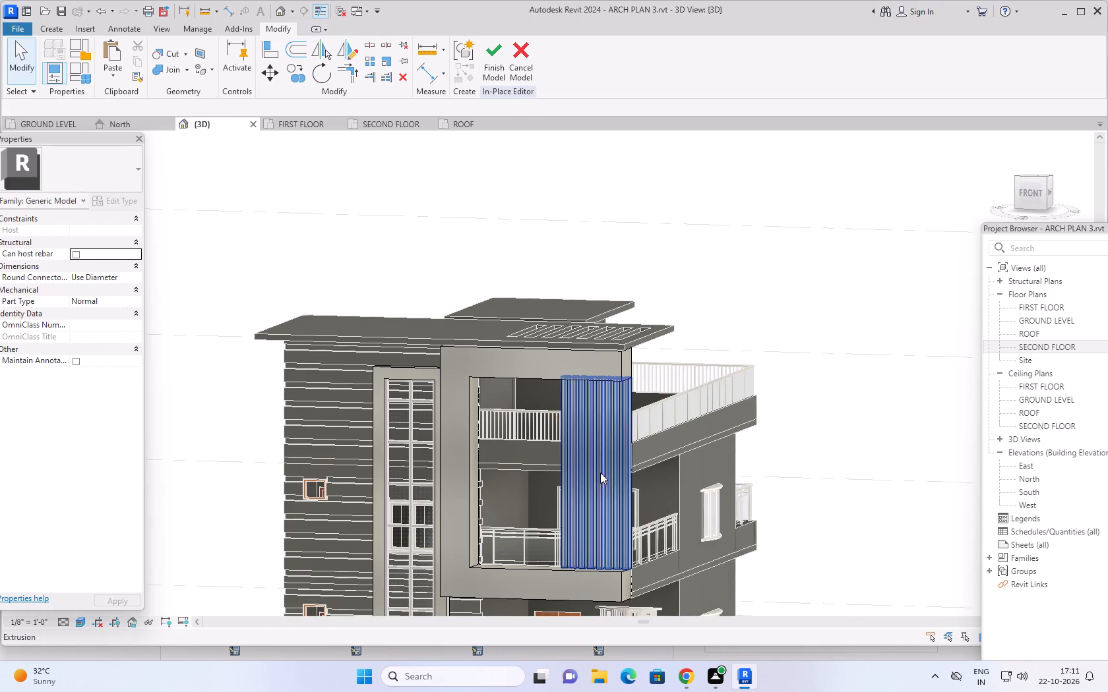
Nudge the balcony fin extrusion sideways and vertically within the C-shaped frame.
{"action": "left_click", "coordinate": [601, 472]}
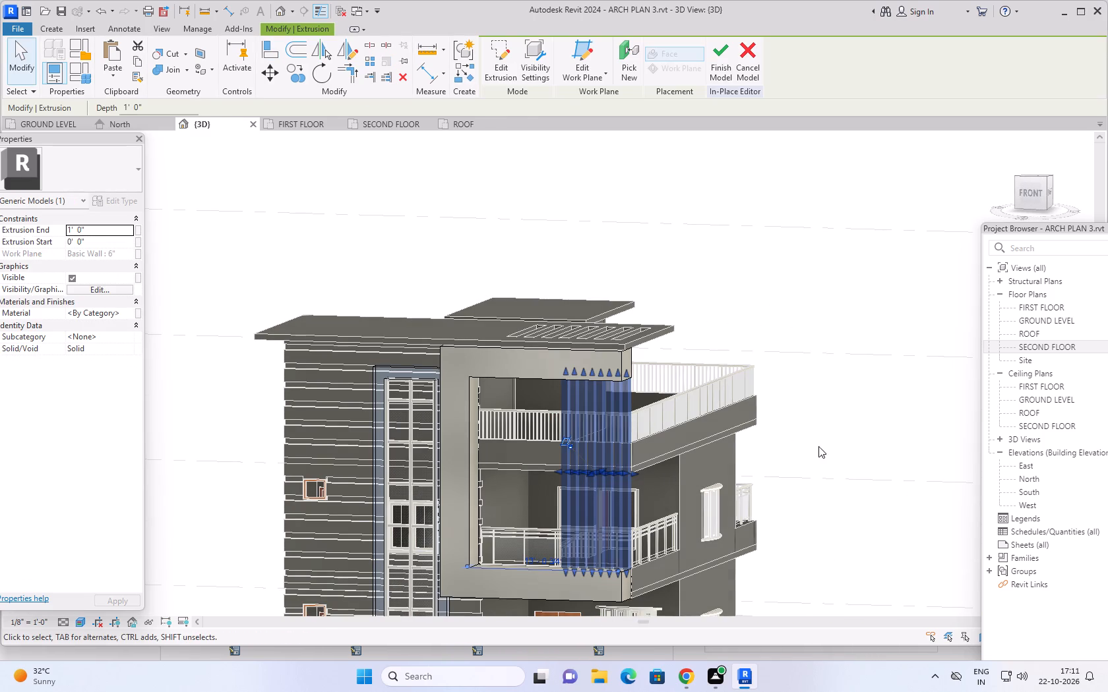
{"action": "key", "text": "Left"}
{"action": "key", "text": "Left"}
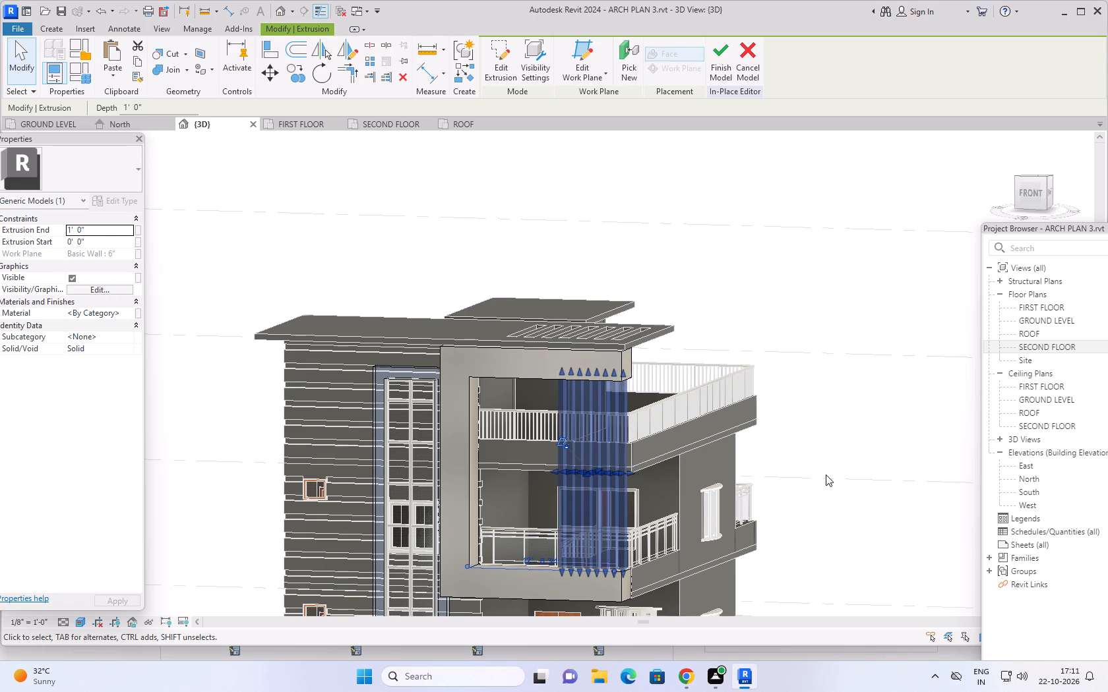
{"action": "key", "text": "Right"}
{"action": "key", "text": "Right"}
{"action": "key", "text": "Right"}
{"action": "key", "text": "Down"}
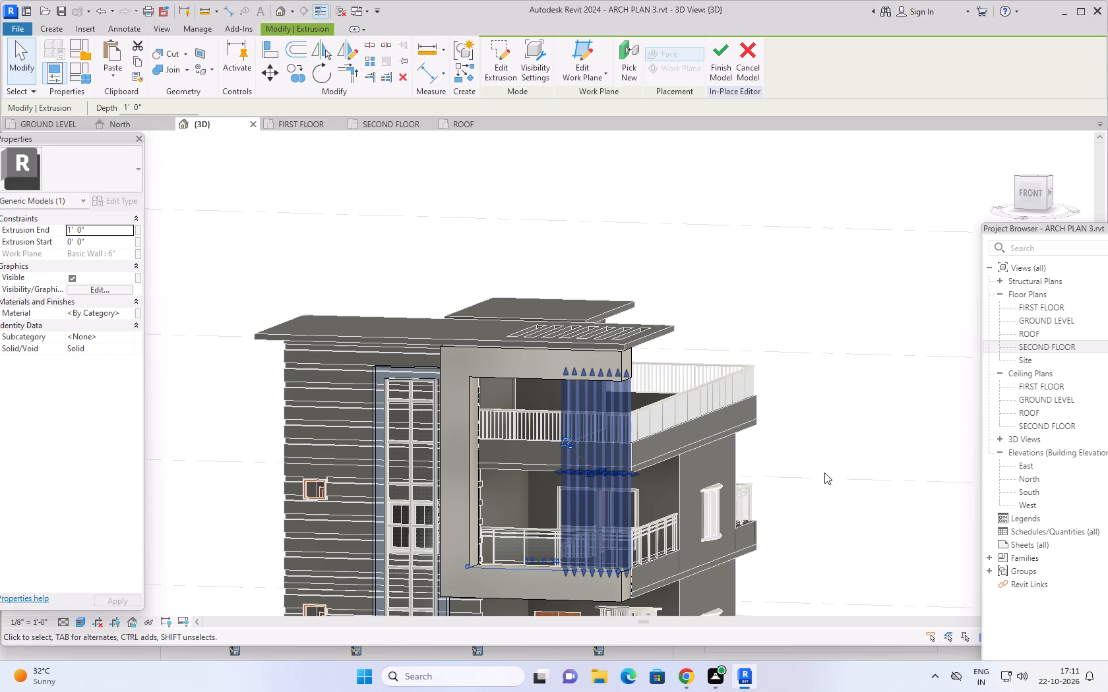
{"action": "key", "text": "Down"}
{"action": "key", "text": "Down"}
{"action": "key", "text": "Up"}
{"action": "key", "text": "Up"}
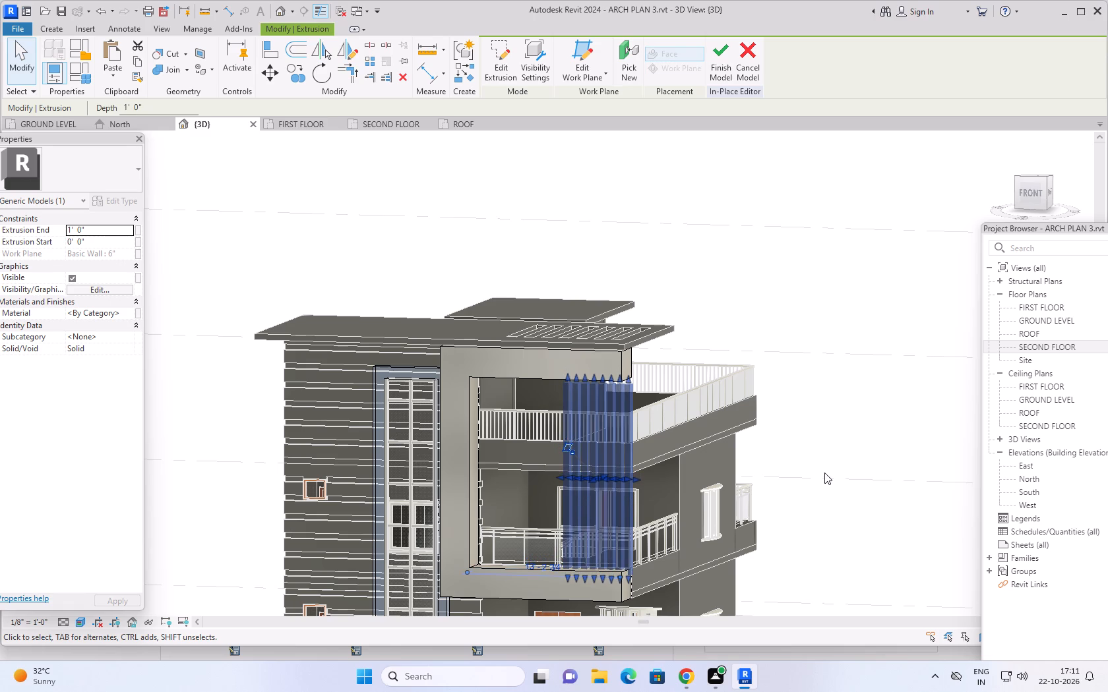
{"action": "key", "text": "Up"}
Delete the entire balcony fin extrusion from the opening of the C-shaped frame.
{"action": "middle_click_drag", "start_coordinate": [822, 473], "coordinate": [745, 502], "text": "shift"}
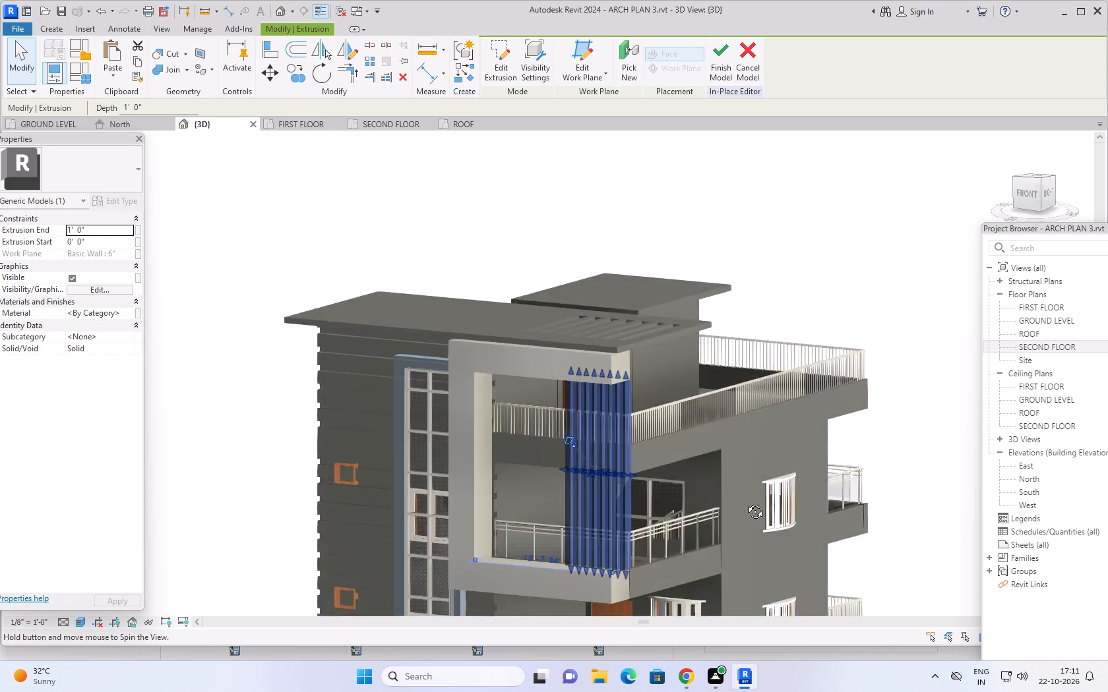
{"action": "middle_click_drag", "start_coordinate": [745, 502], "coordinate": [795, 444], "text": "shift"}
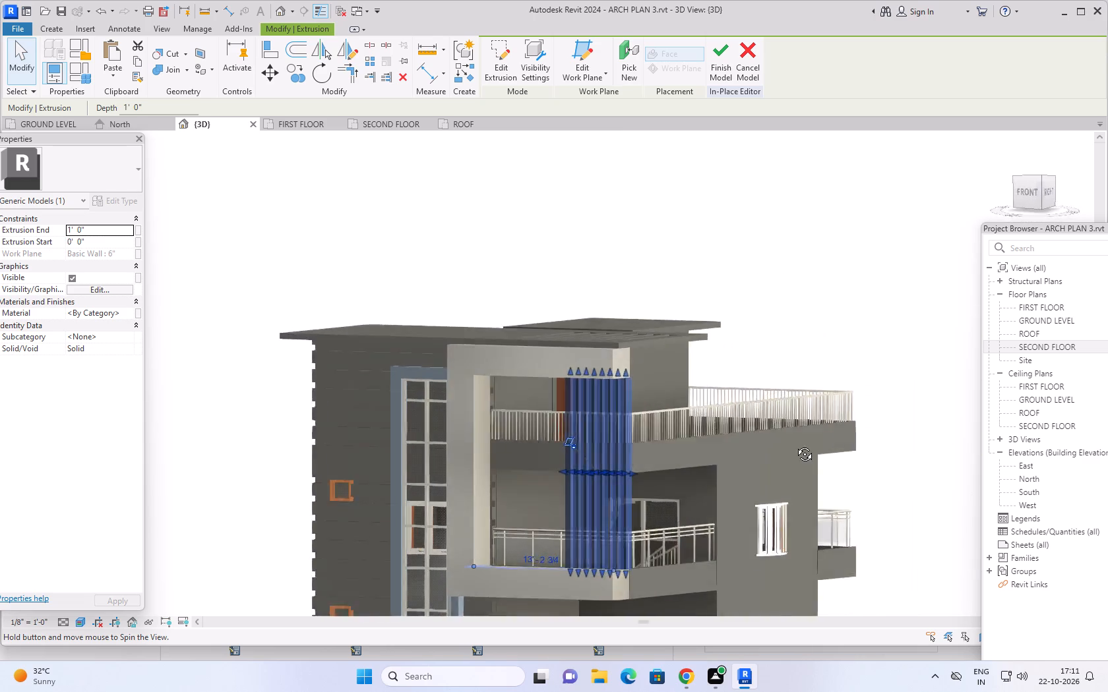
{"action": "middle_click_drag", "start_coordinate": [795, 444], "coordinate": [830, 346], "text": "shift"}
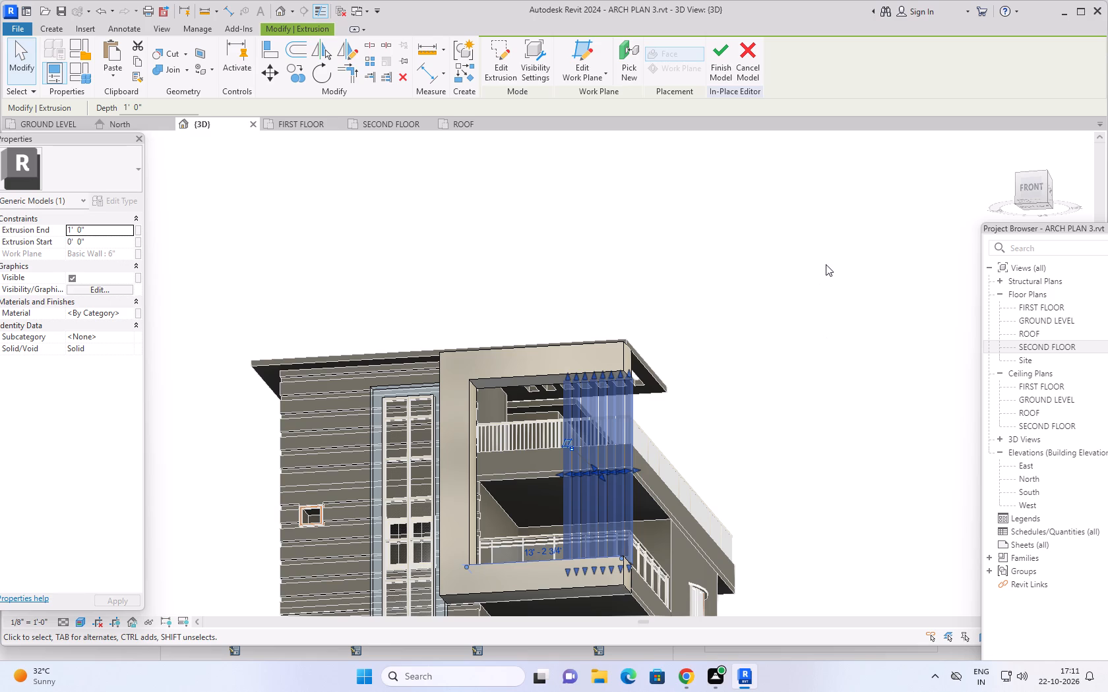
{"action": "middle_click_drag", "start_coordinate": [809, 360], "coordinate": [678, 464], "text": "shift"}
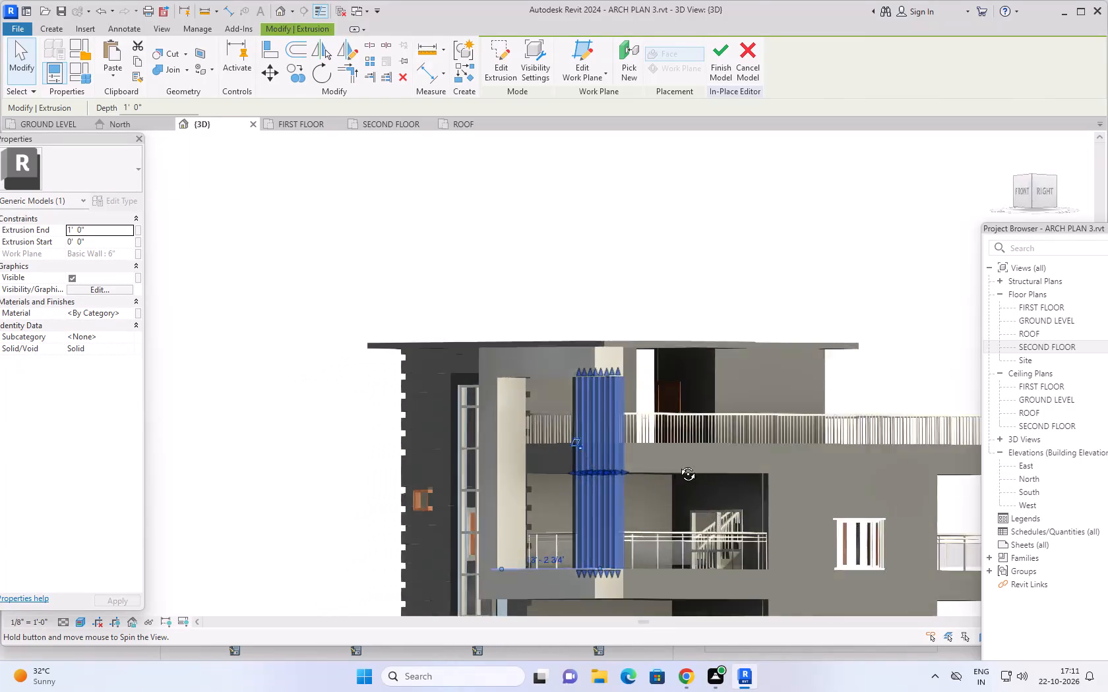
{"action": "middle_click_drag", "start_coordinate": [678, 464], "coordinate": [777, 472], "text": "shift"}
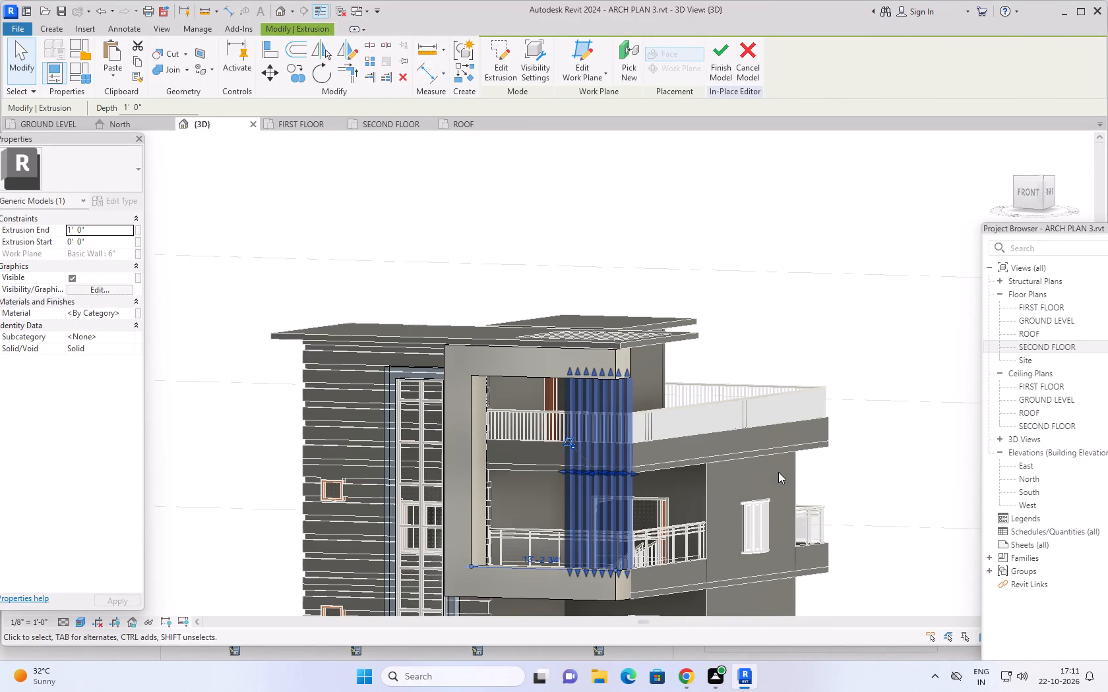
{"action": "key", "text": "Delete"}
Start a new solid extrusion in the in-place model for the balcony opening of the C-shaped frame.
{"action": "middle_click_drag", "start_coordinate": [778, 304], "coordinate": [743, 274]}
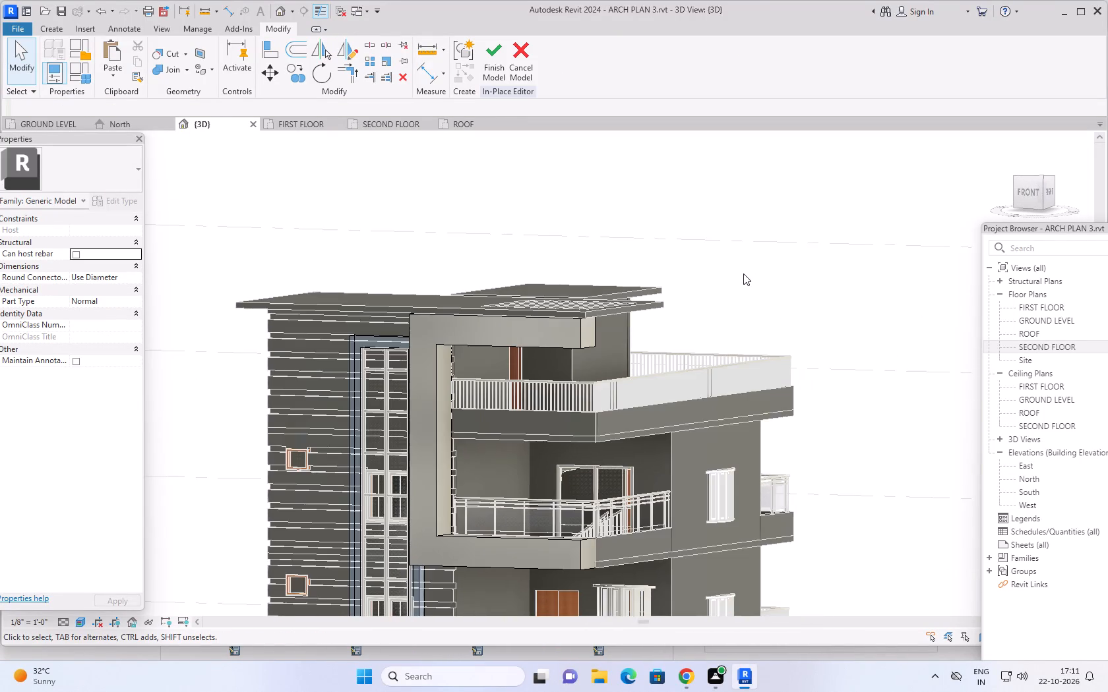
{"action": "middle_click_drag", "start_coordinate": [743, 274], "coordinate": [840, 408]}
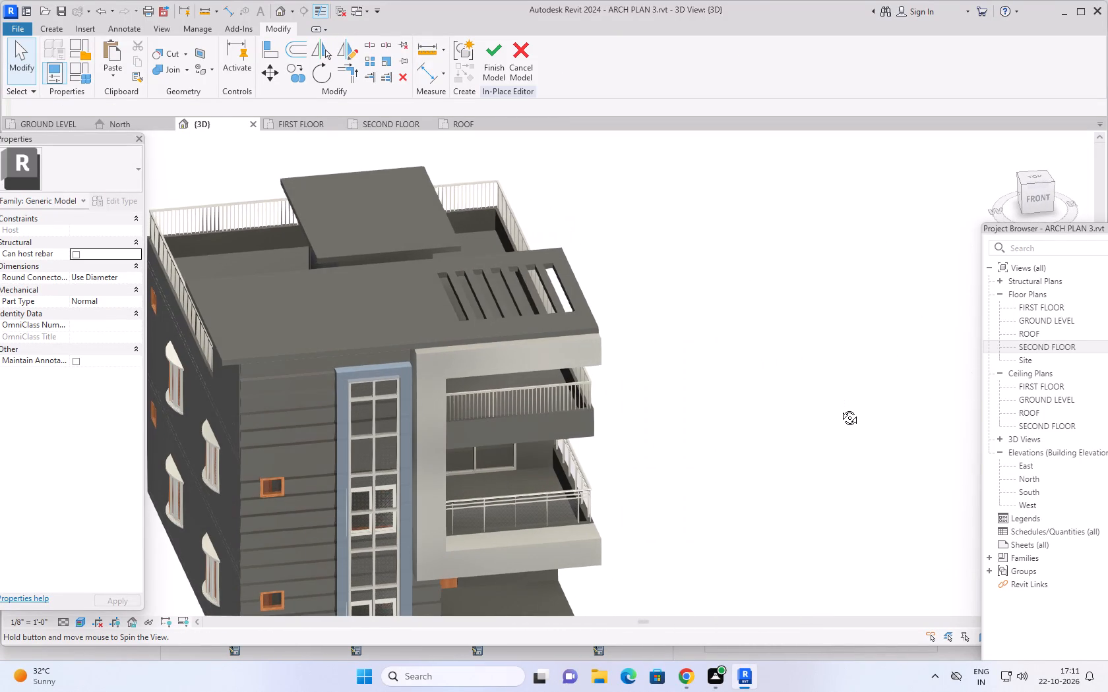
{"action": "middle_click_drag", "start_coordinate": [840, 408], "coordinate": [748, 481]}
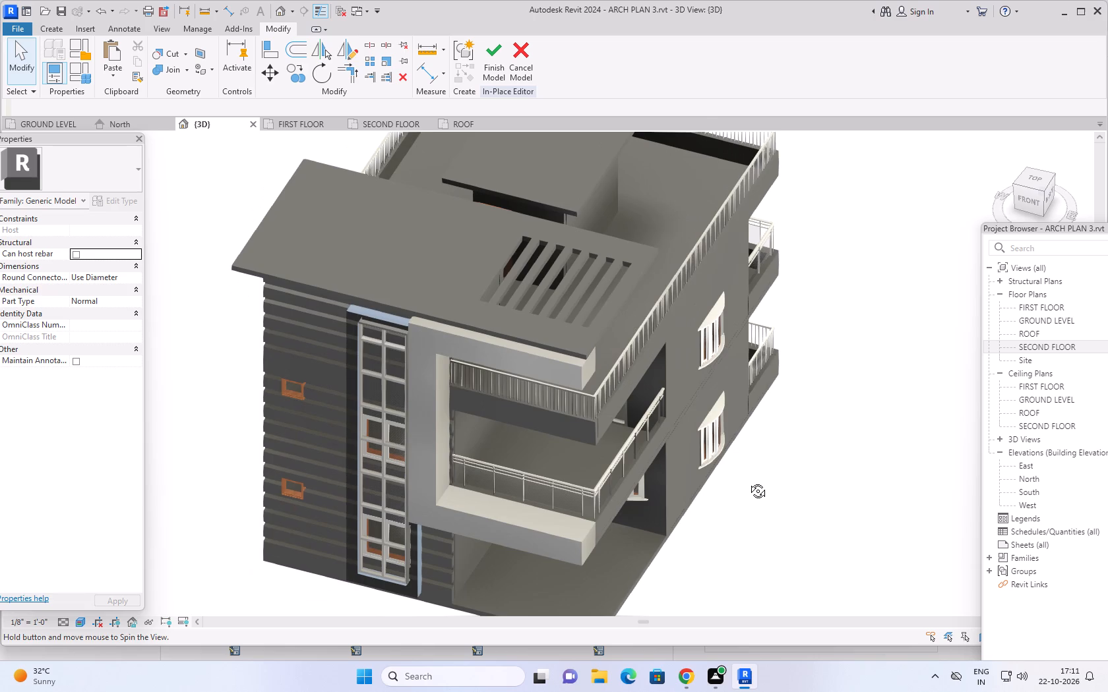
{"action": "middle_click_drag", "start_coordinate": [748, 481], "coordinate": [747, 482]}
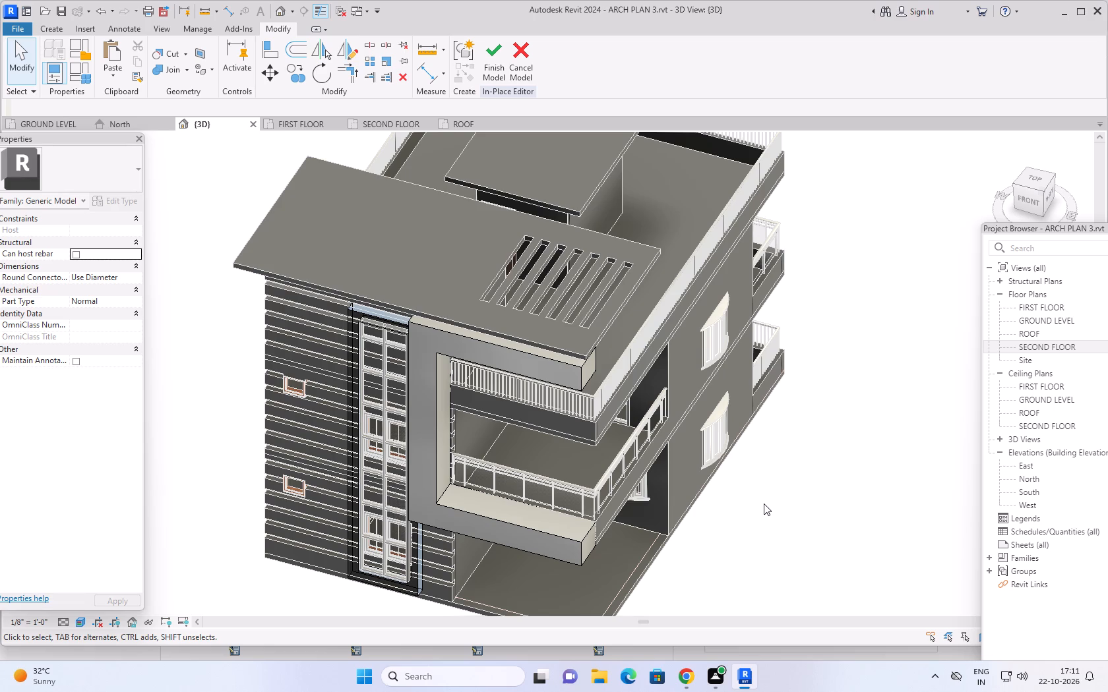
{"action": "middle_click_drag", "start_coordinate": [773, 509], "coordinate": [750, 506]}
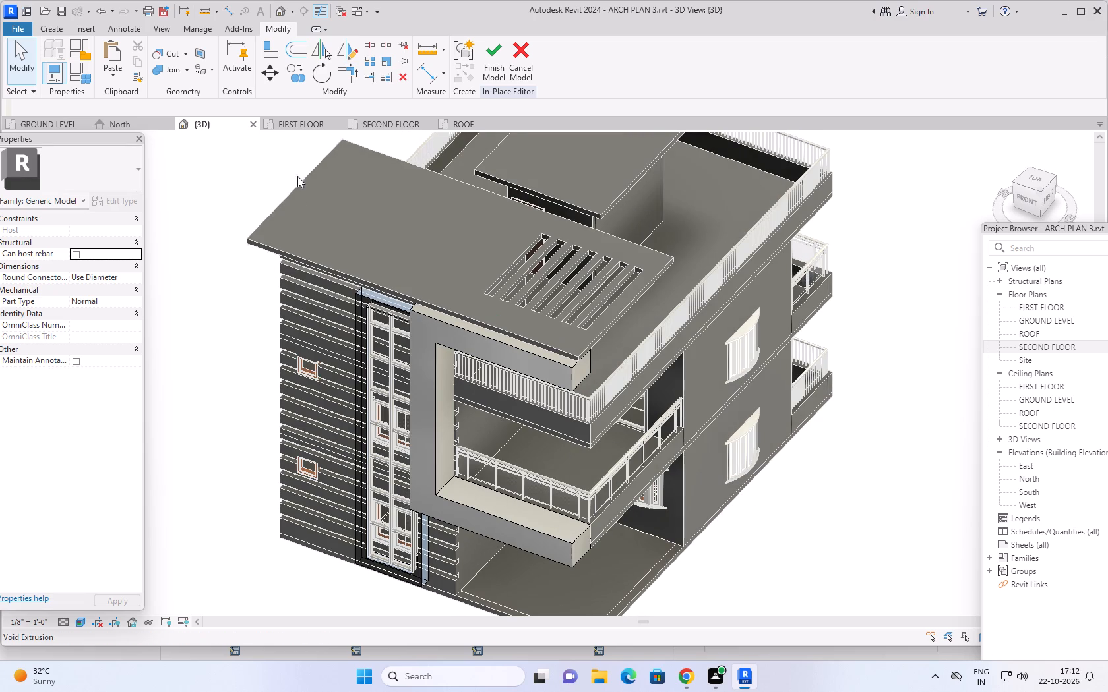
{"action": "left_click", "coordinate": [53, 32]}
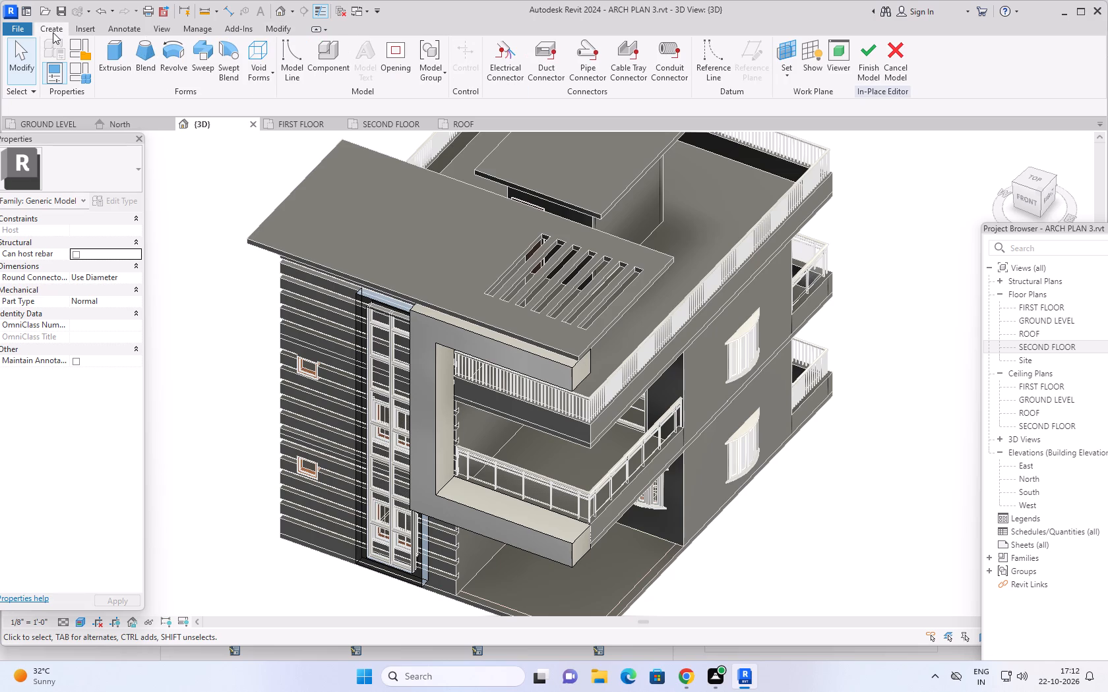
{"action": "left_click", "coordinate": [112, 53]}
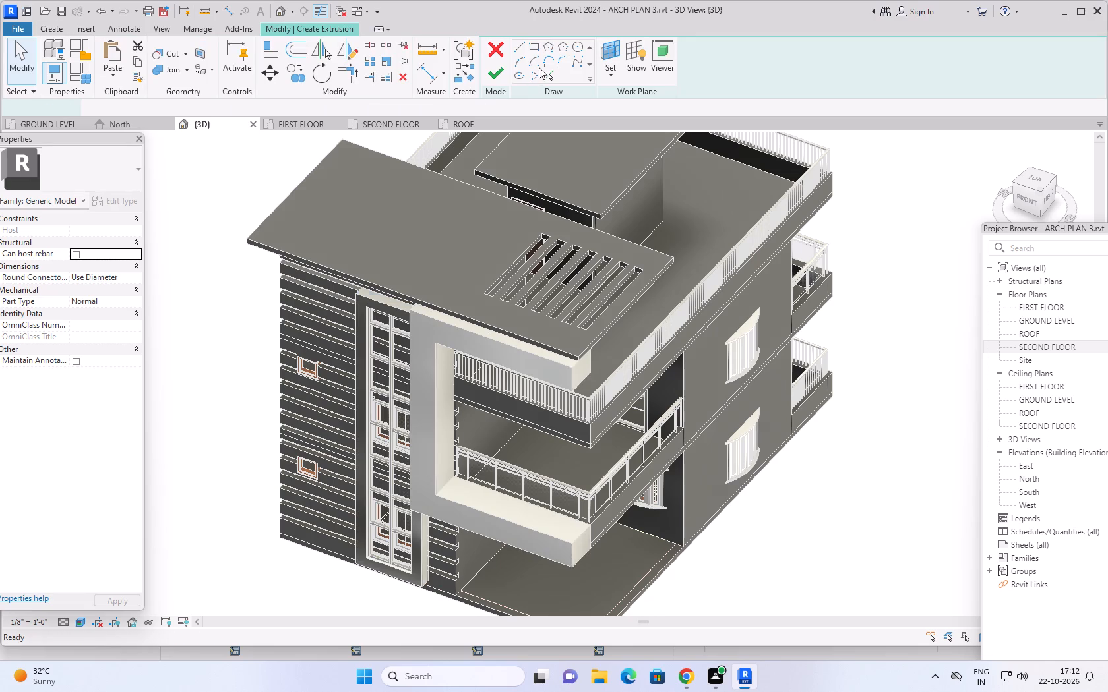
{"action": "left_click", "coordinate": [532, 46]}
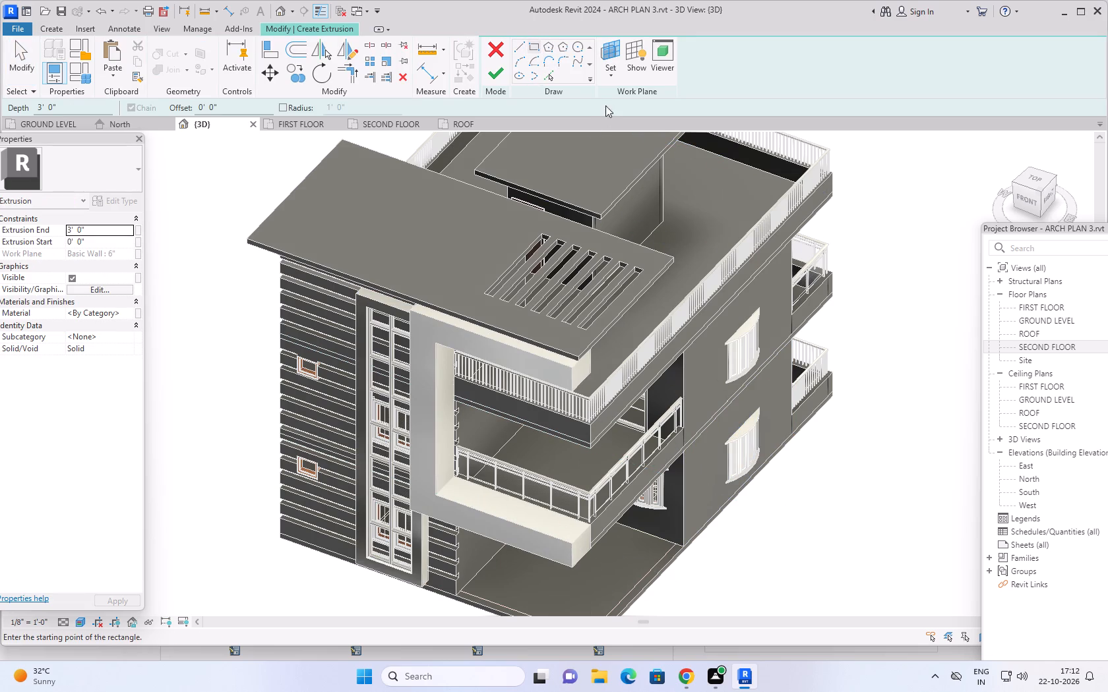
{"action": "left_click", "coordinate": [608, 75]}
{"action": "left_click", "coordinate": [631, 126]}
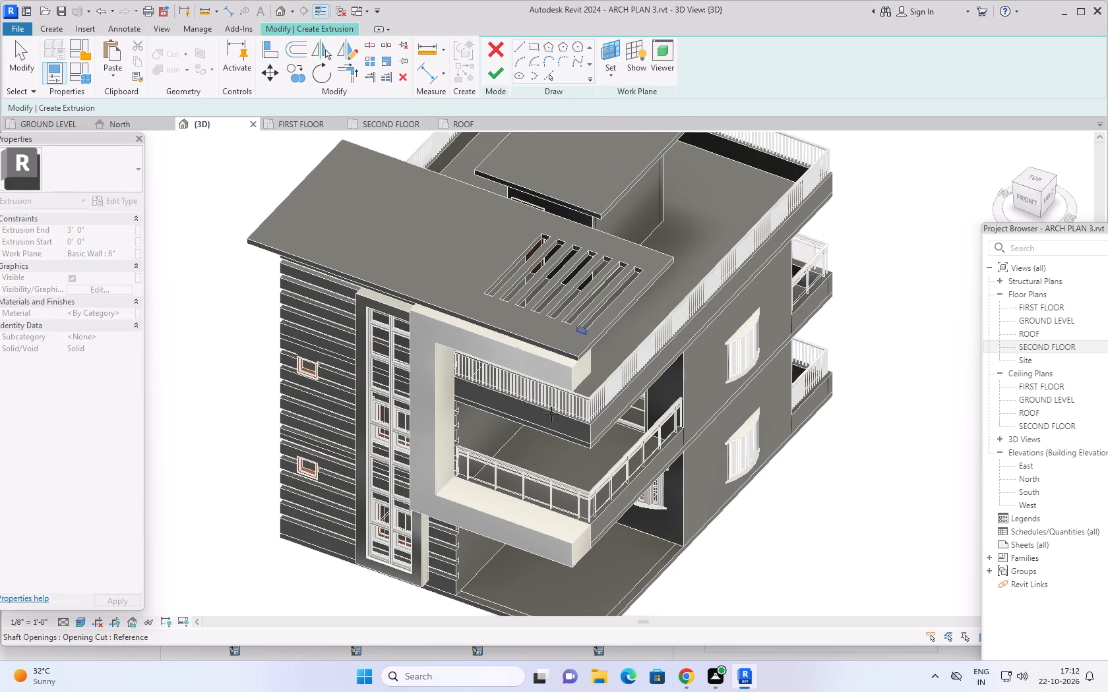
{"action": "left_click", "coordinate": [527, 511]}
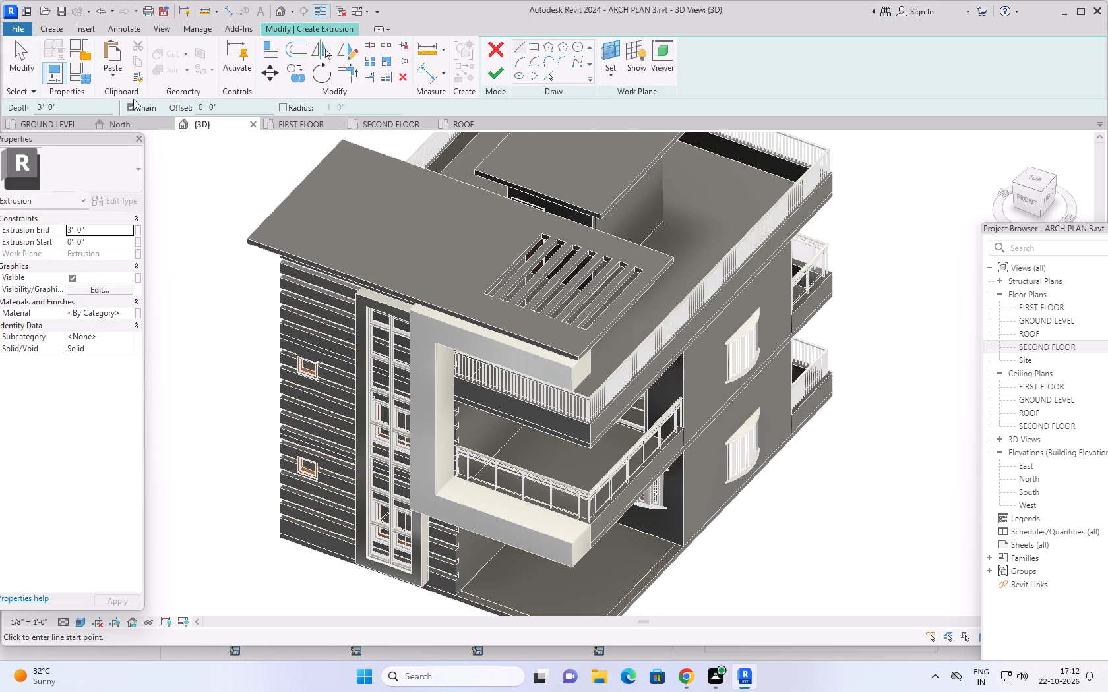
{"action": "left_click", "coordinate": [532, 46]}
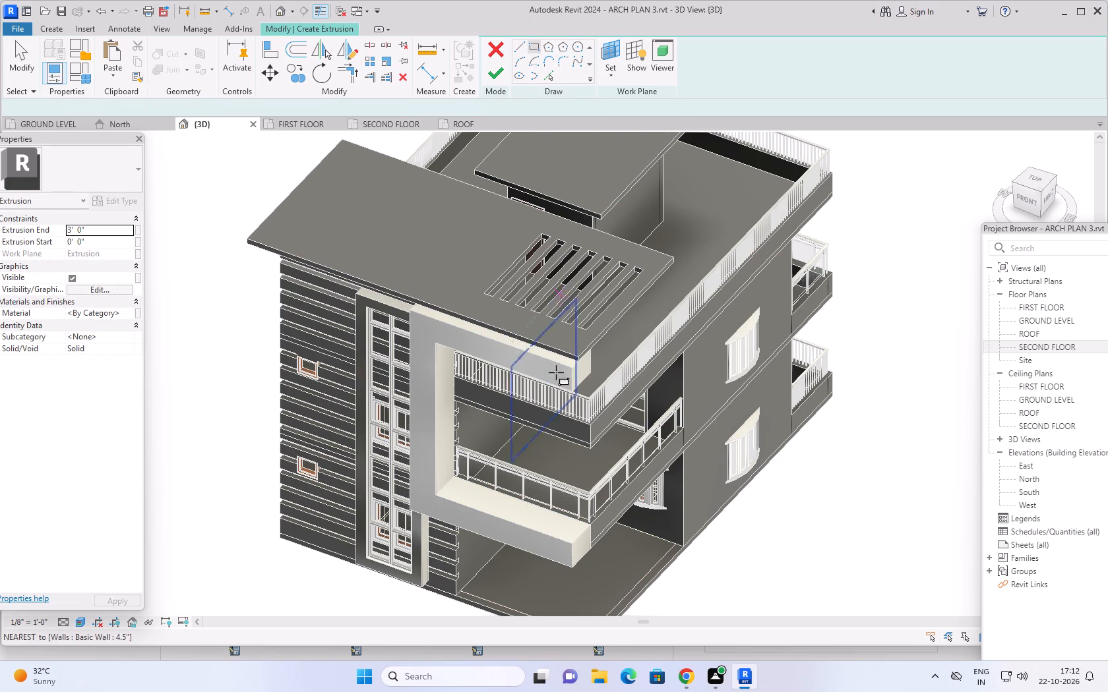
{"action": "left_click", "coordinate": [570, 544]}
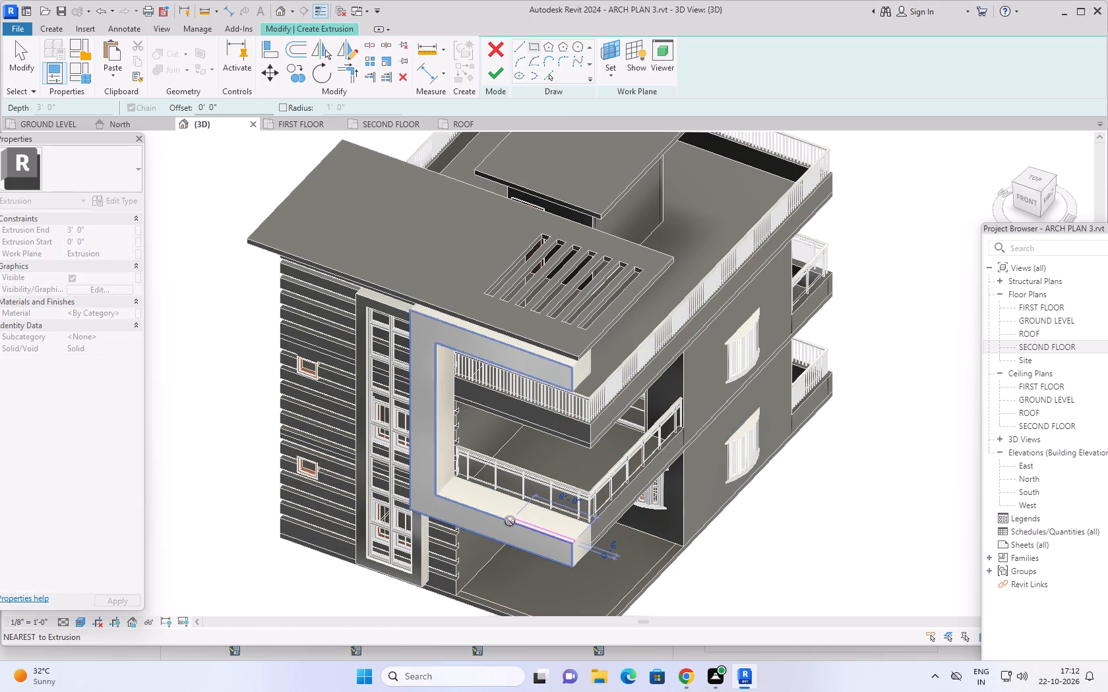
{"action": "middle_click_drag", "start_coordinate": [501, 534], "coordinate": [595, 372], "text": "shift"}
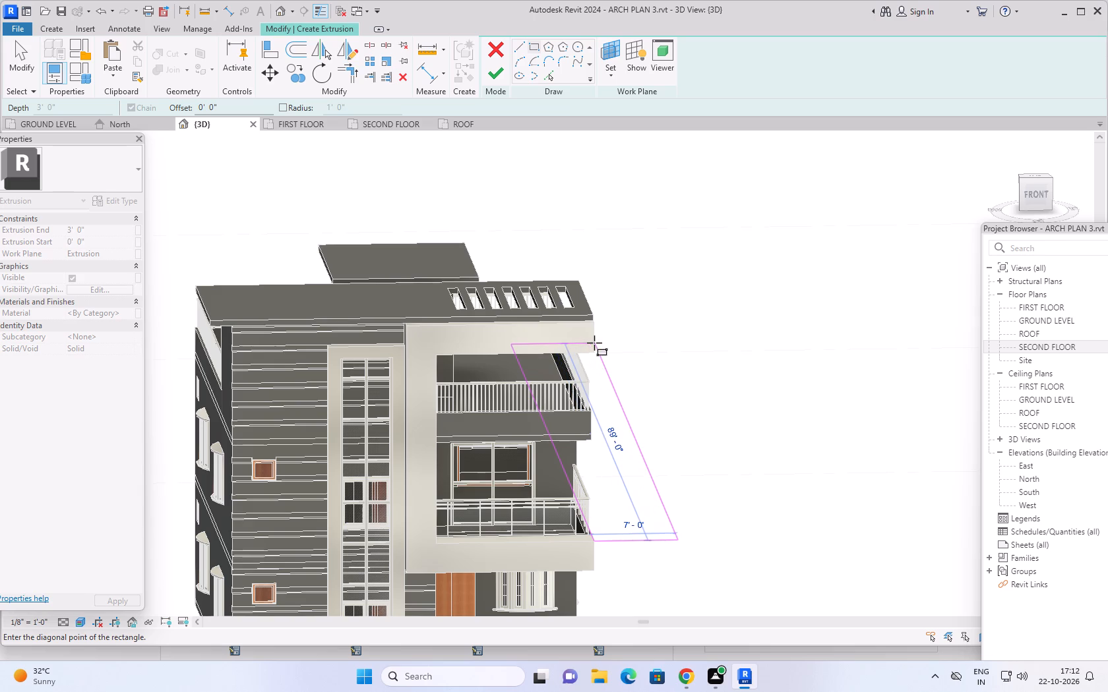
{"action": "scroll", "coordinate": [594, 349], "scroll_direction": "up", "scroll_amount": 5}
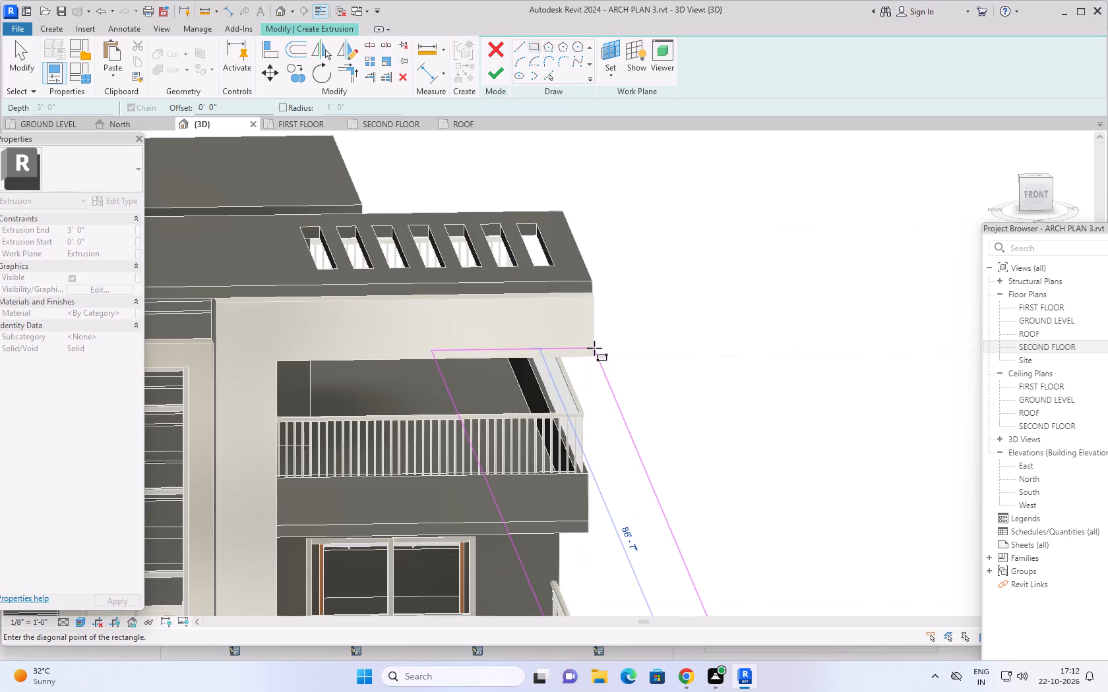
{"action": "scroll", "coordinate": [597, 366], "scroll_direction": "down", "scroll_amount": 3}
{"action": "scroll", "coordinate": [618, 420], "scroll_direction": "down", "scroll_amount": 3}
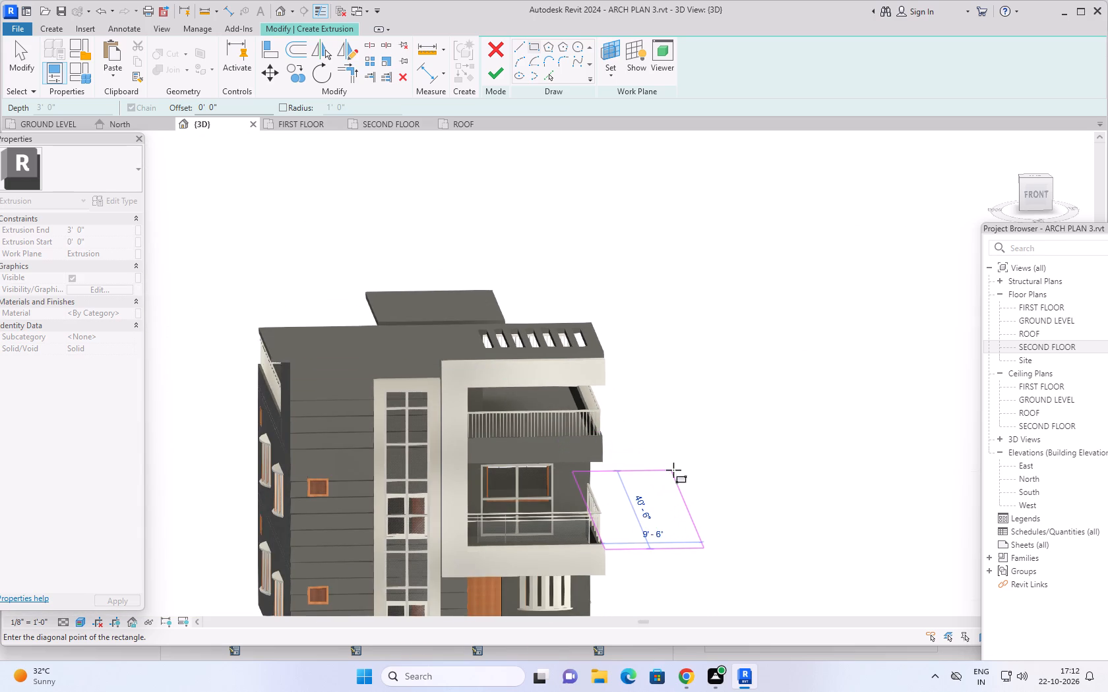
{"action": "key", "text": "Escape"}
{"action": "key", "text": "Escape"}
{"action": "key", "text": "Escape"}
Sketch a rectangle 16' high and about 1' 4" wide on the C-shaped frame's front face, spanning its open end between both bands.
{"action": "middle_click_drag", "start_coordinate": [668, 471], "coordinate": [649, 411]}
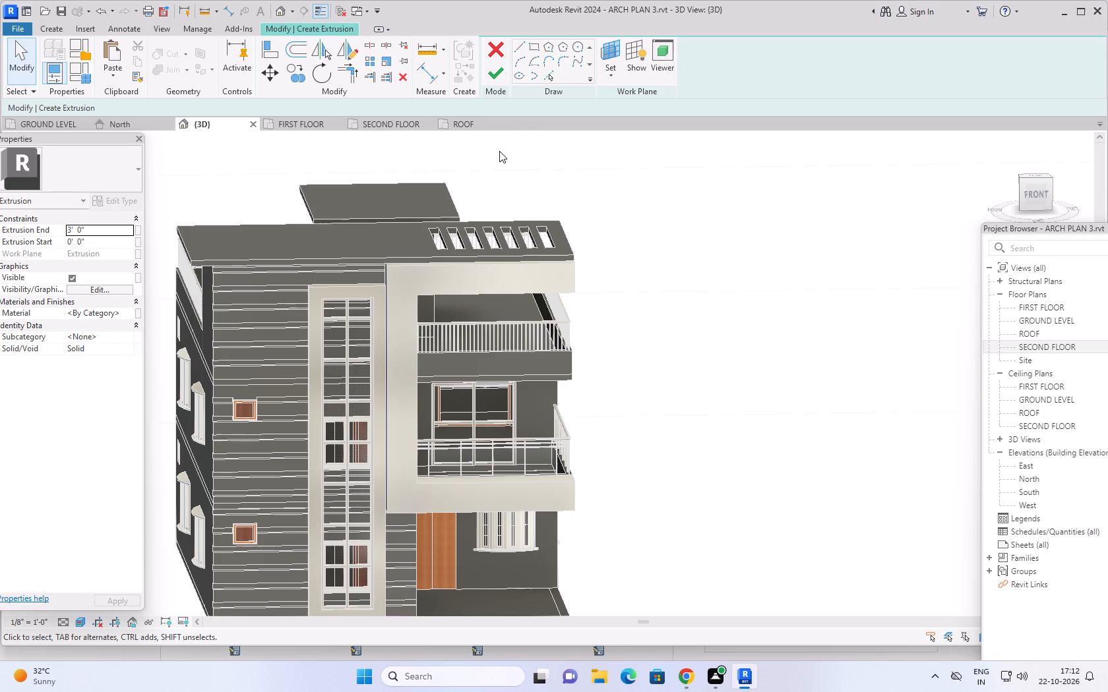
{"action": "left_click", "coordinate": [612, 76]}
{"action": "left_click", "coordinate": [621, 125]}
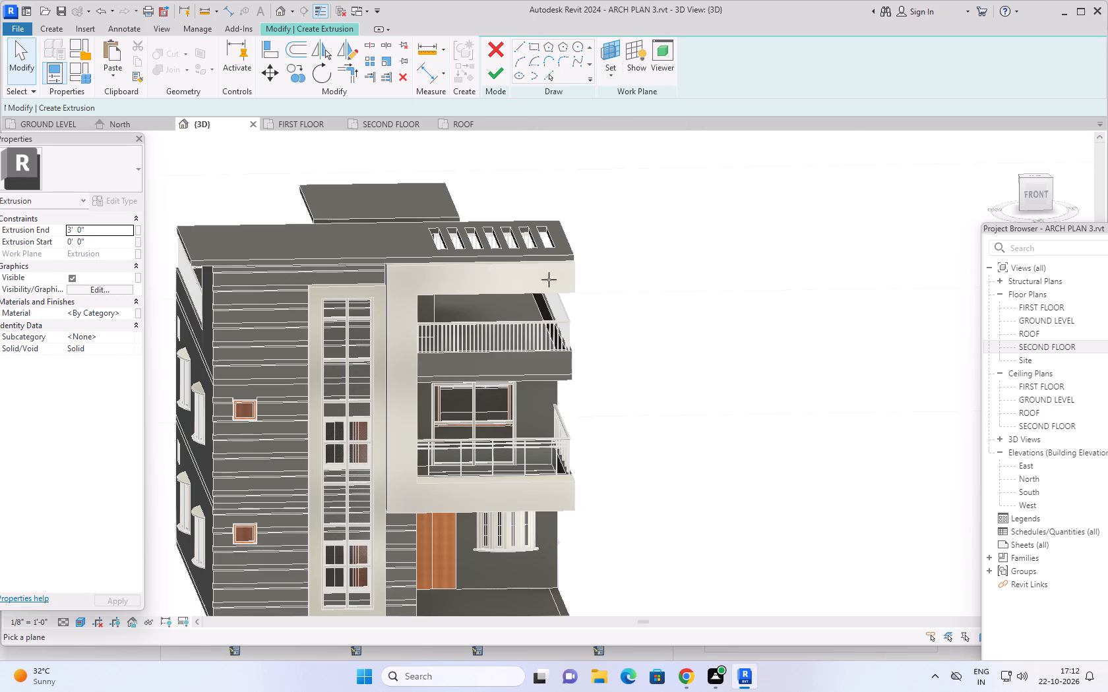
{"action": "left_click", "coordinate": [536, 283]}
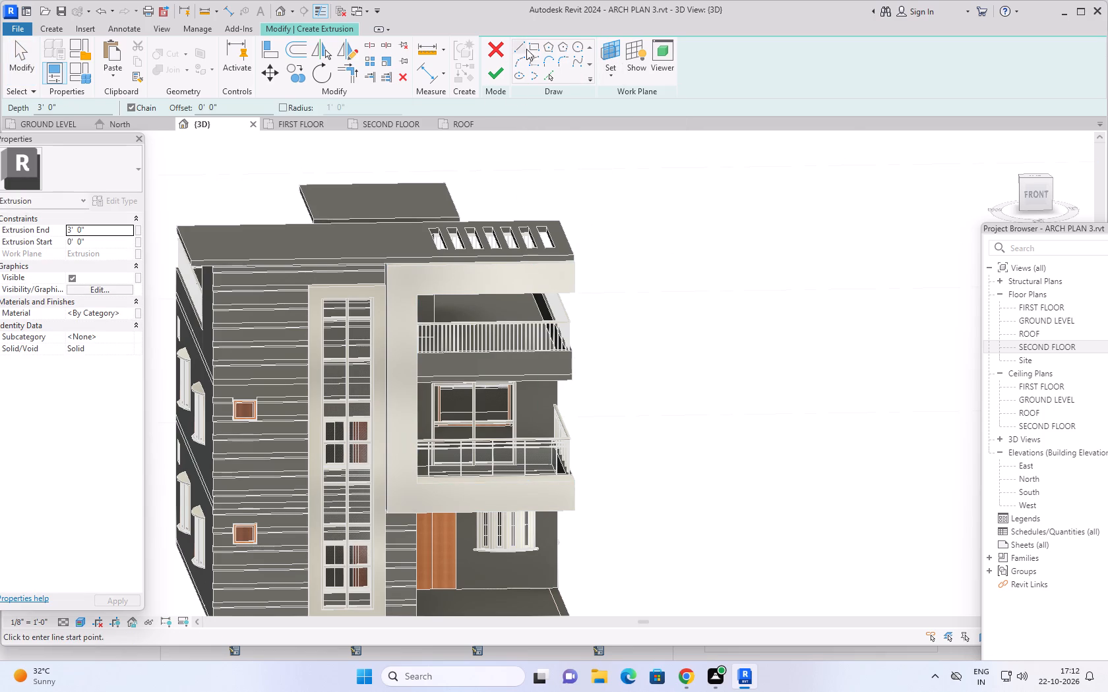
{"action": "left_click", "coordinate": [533, 47]}
{"action": "scroll", "coordinate": [594, 347], "scroll_direction": "up", "scroll_amount": 4}
{"action": "scroll", "coordinate": [577, 293], "scroll_direction": "up", "scroll_amount": 2}
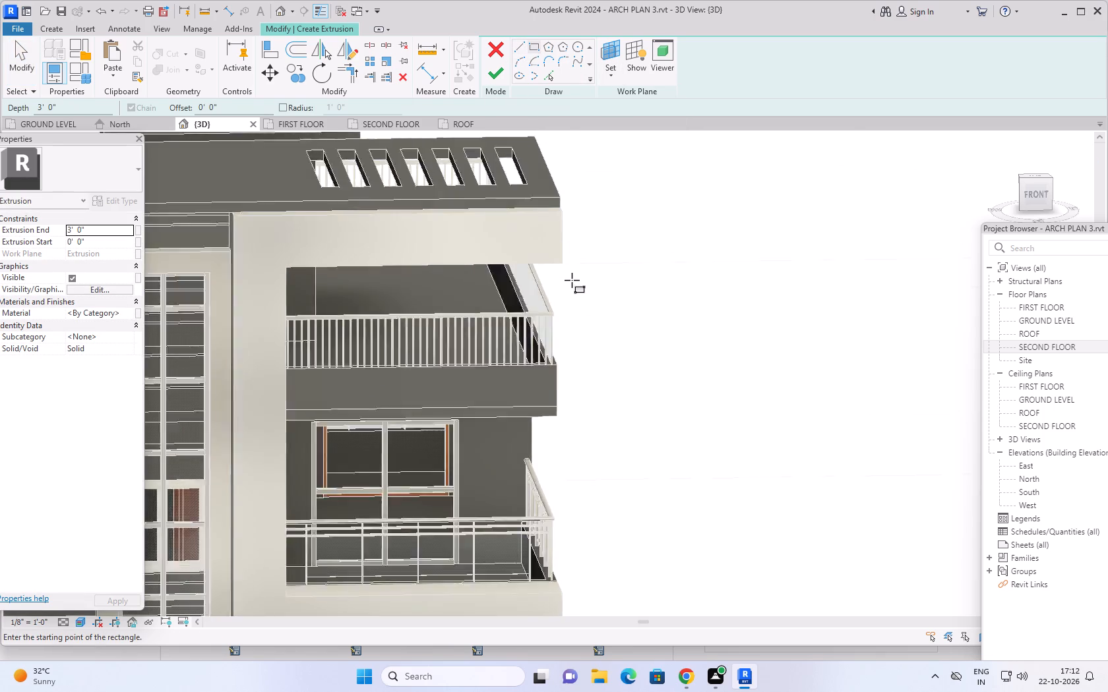
{"action": "left_click", "coordinate": [556, 252]}
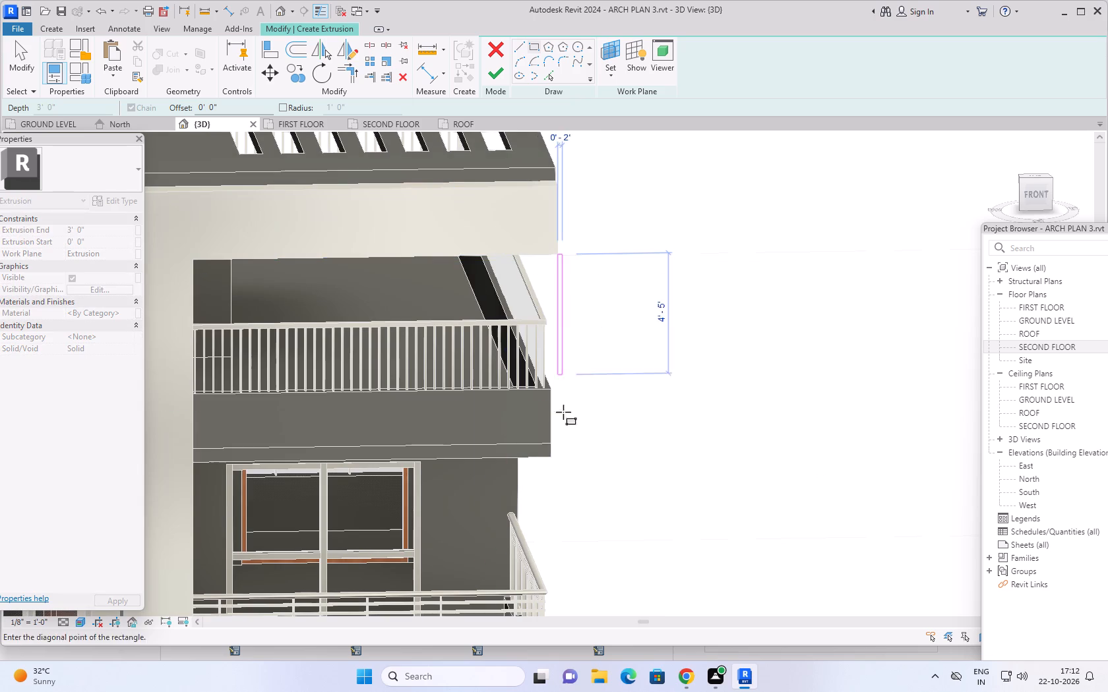
{"action": "scroll", "coordinate": [534, 531], "scroll_direction": "down", "scroll_amount": 2}
{"action": "middle_click_drag", "start_coordinate": [534, 531], "coordinate": [521, 382]}
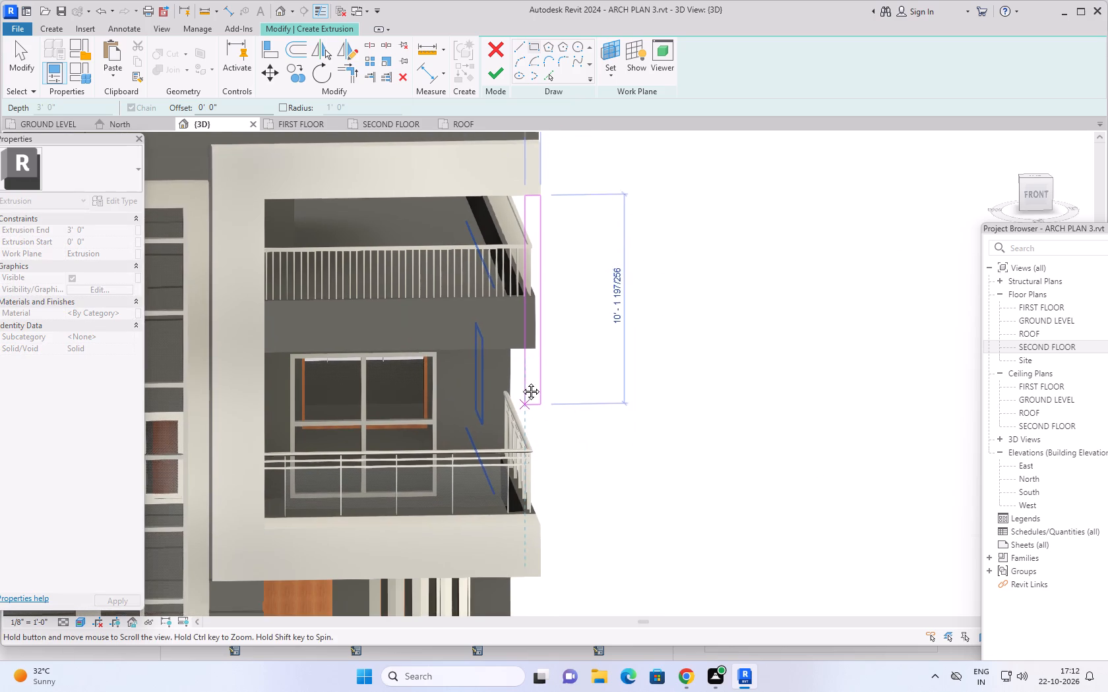
{"action": "middle_click_drag", "start_coordinate": [521, 382], "coordinate": [521, 380]}
{"action": "scroll", "coordinate": [514, 483], "scroll_direction": "up", "scroll_amount": 4}
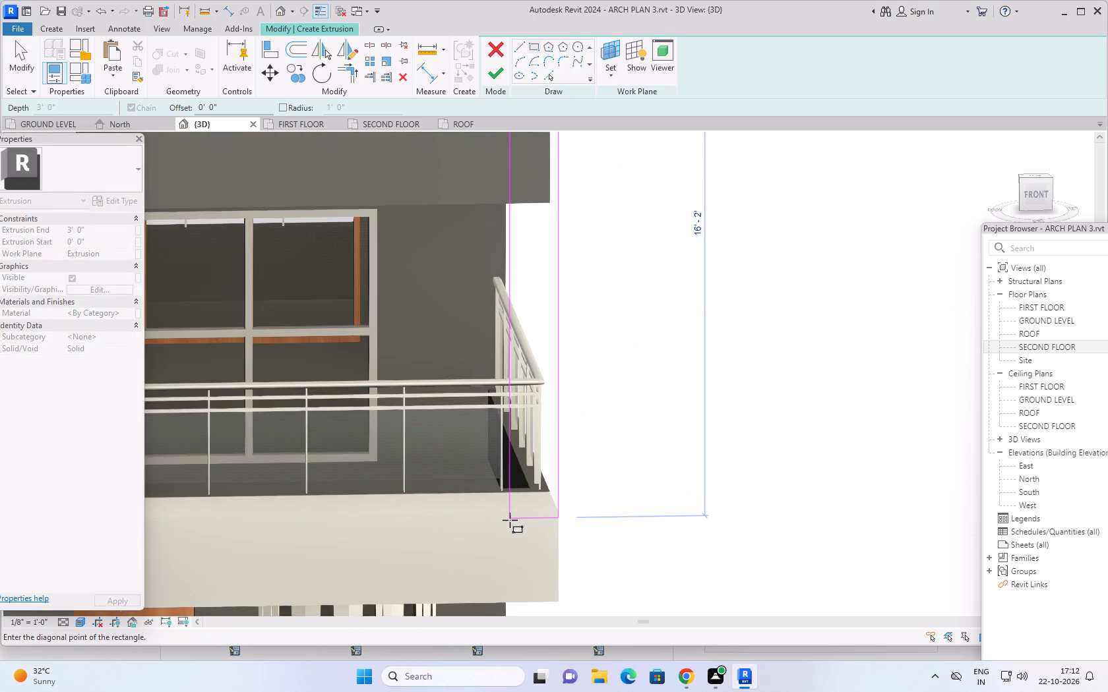
{"action": "scroll", "coordinate": [505, 518], "scroll_direction": "up", "scroll_amount": 4}
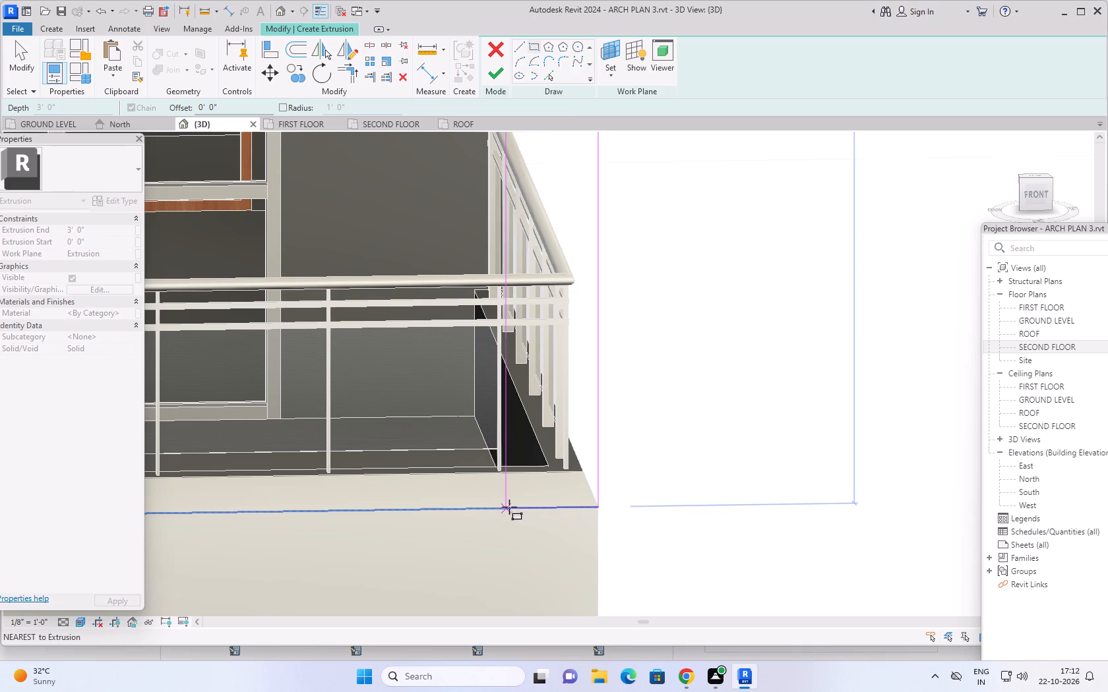
{"action": "left_click", "coordinate": [509, 507]}
{"action": "key", "text": "Escape"}
{"action": "key", "text": "Escape"}
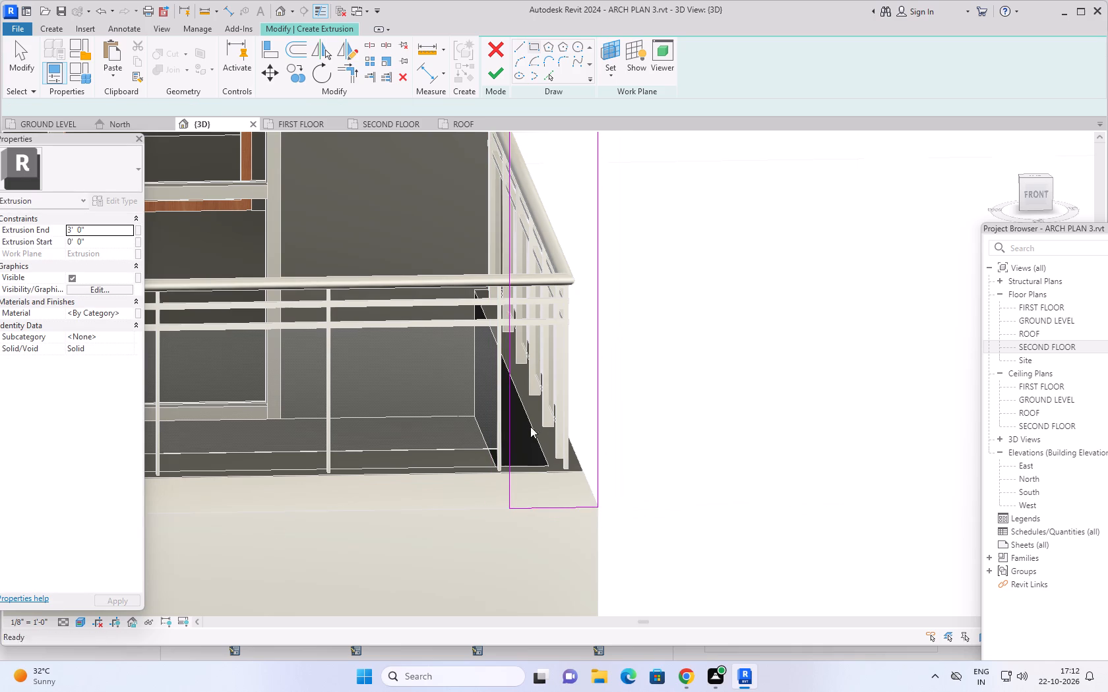
{"action": "key", "text": "Escape"}
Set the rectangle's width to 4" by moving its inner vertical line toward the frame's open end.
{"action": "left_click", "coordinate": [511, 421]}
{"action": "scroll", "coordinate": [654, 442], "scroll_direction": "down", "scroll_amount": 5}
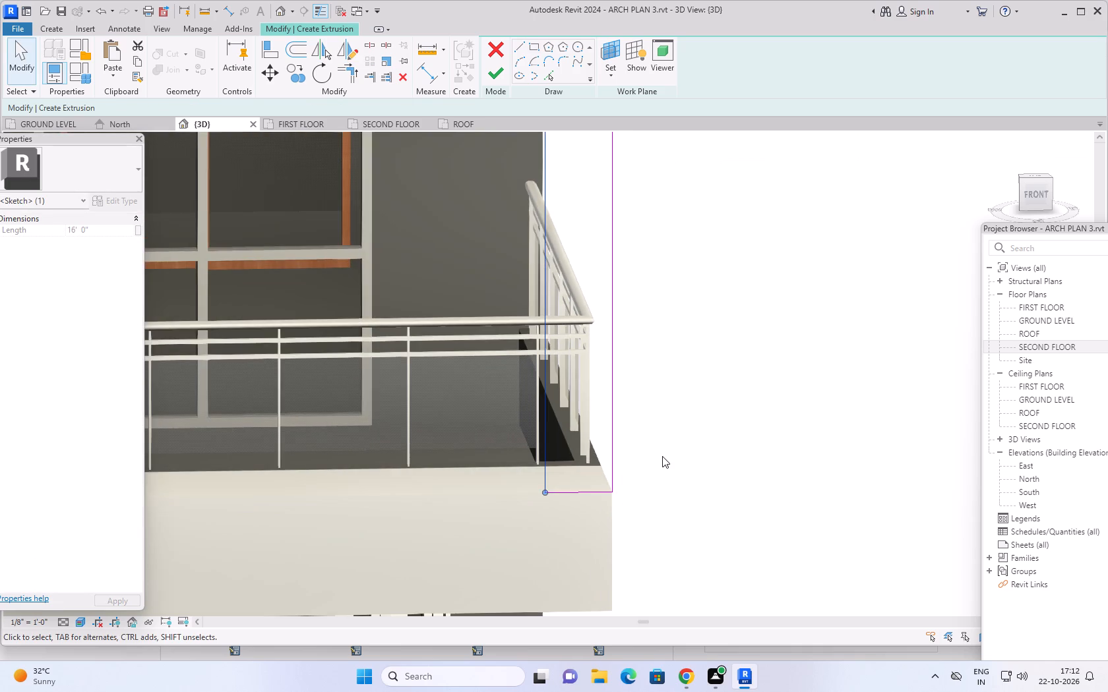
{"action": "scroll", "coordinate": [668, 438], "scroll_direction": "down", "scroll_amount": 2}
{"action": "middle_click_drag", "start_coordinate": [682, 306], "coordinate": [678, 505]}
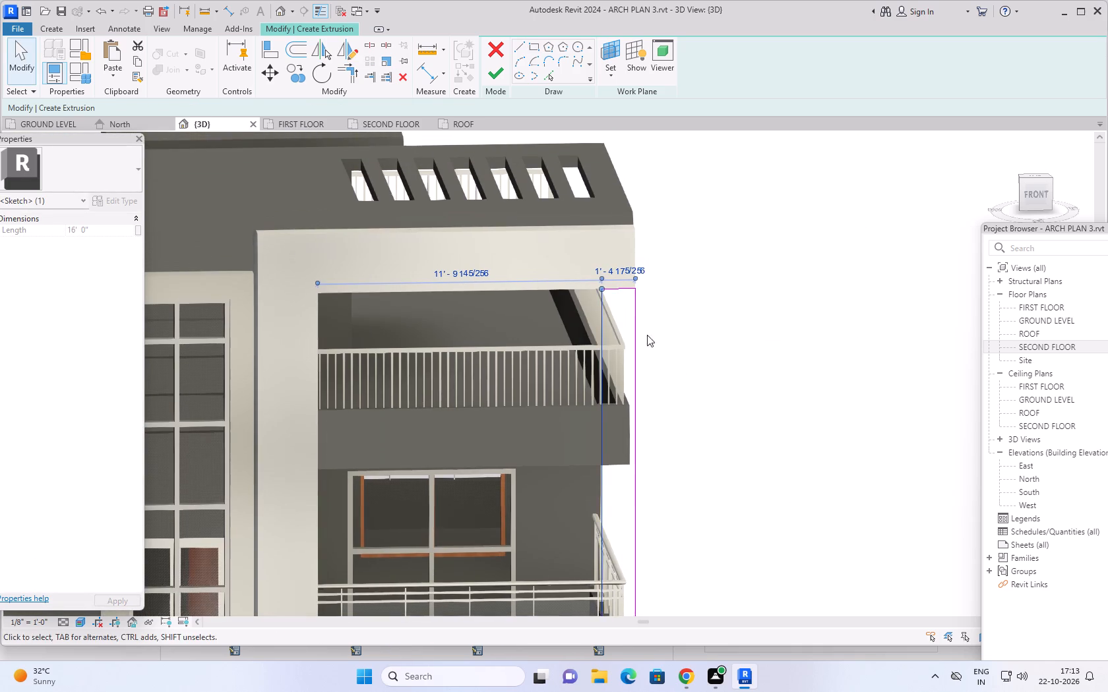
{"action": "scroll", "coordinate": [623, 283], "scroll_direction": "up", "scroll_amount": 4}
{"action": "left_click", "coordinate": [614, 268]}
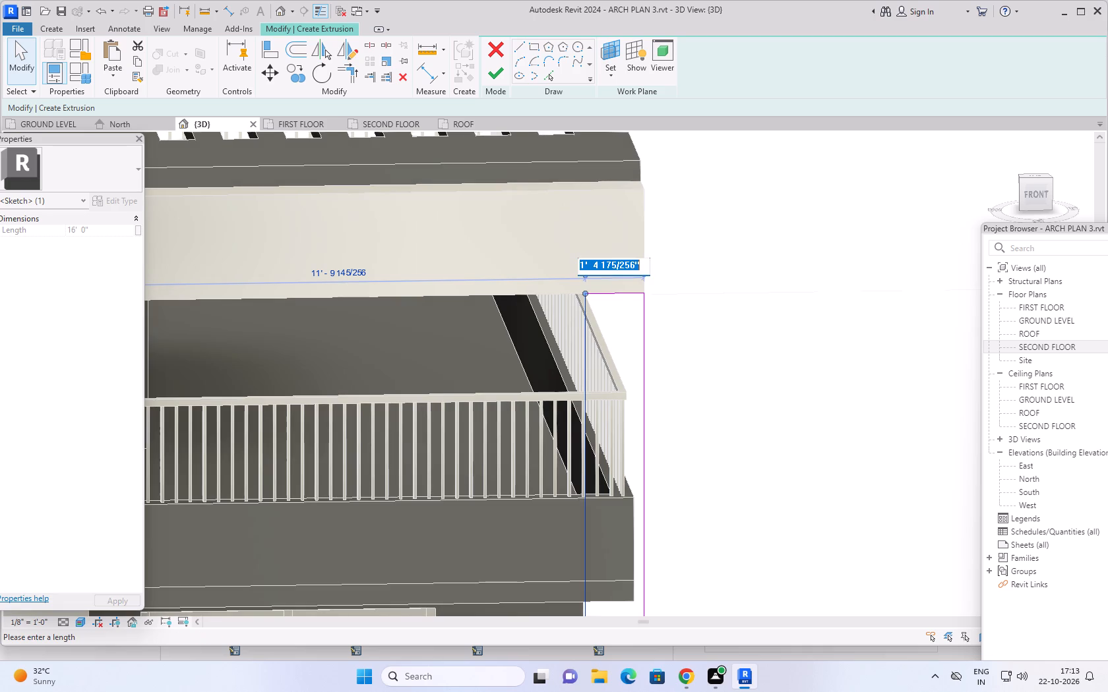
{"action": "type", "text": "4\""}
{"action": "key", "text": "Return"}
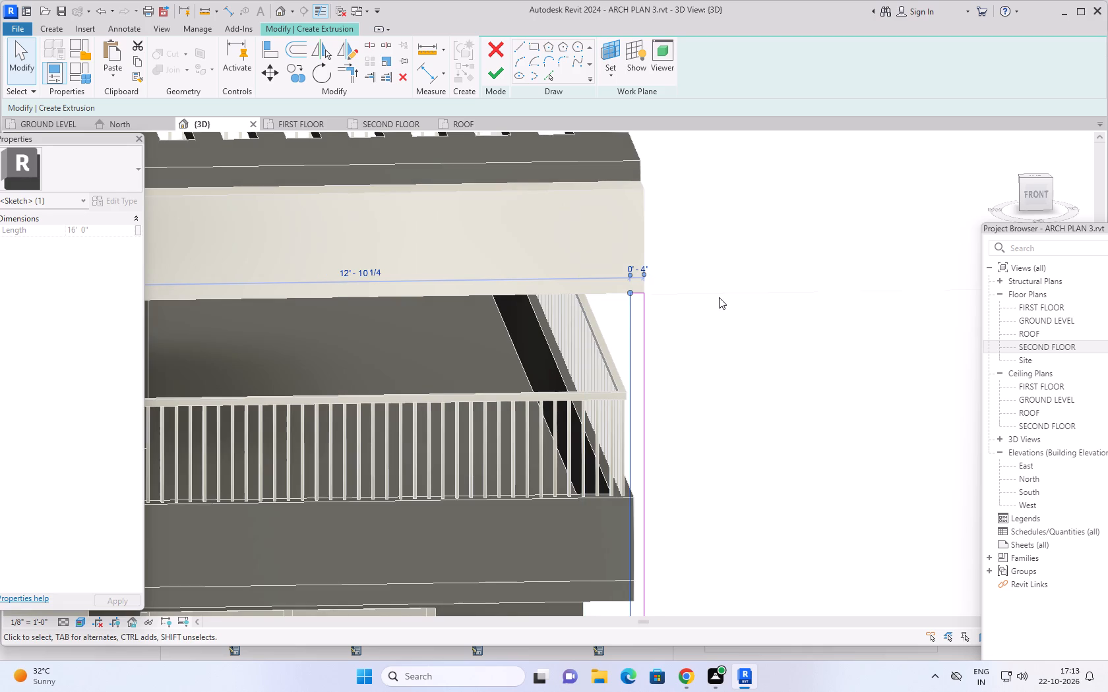
Set the fin rectangle's width to 6" by moving its inner vertical line.
{"action": "scroll", "coordinate": [719, 297], "scroll_direction": "down", "scroll_amount": 4}
{"action": "middle_click_drag", "start_coordinate": [718, 393], "coordinate": [678, 370]}
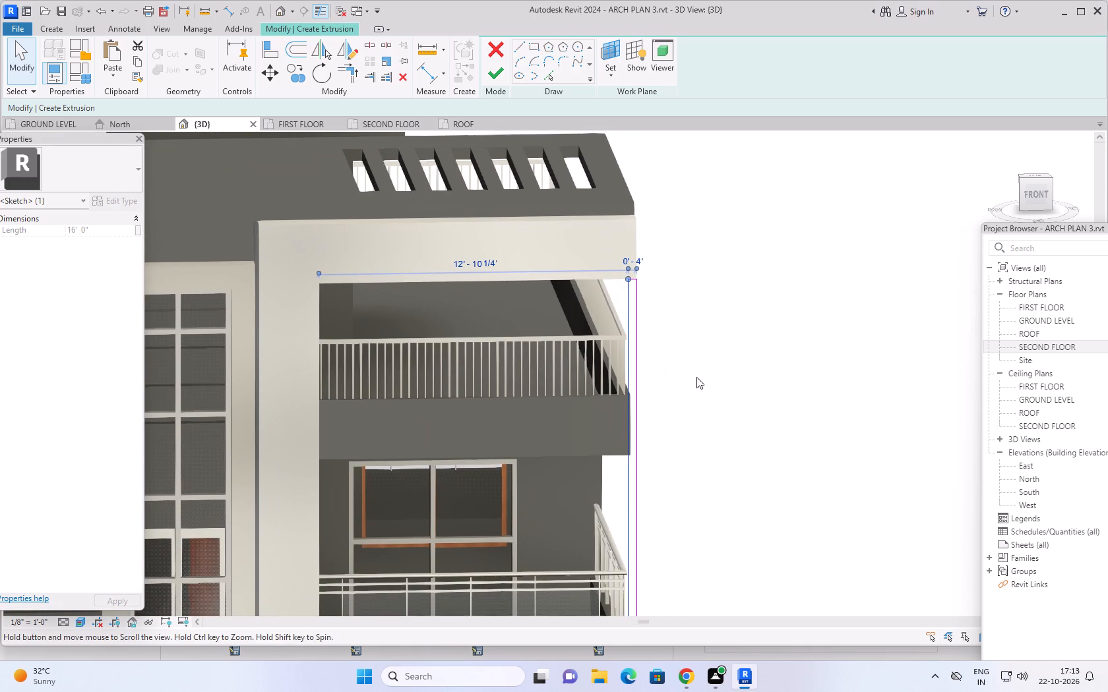
{"action": "middle_click_drag", "start_coordinate": [718, 401], "coordinate": [698, 369]}
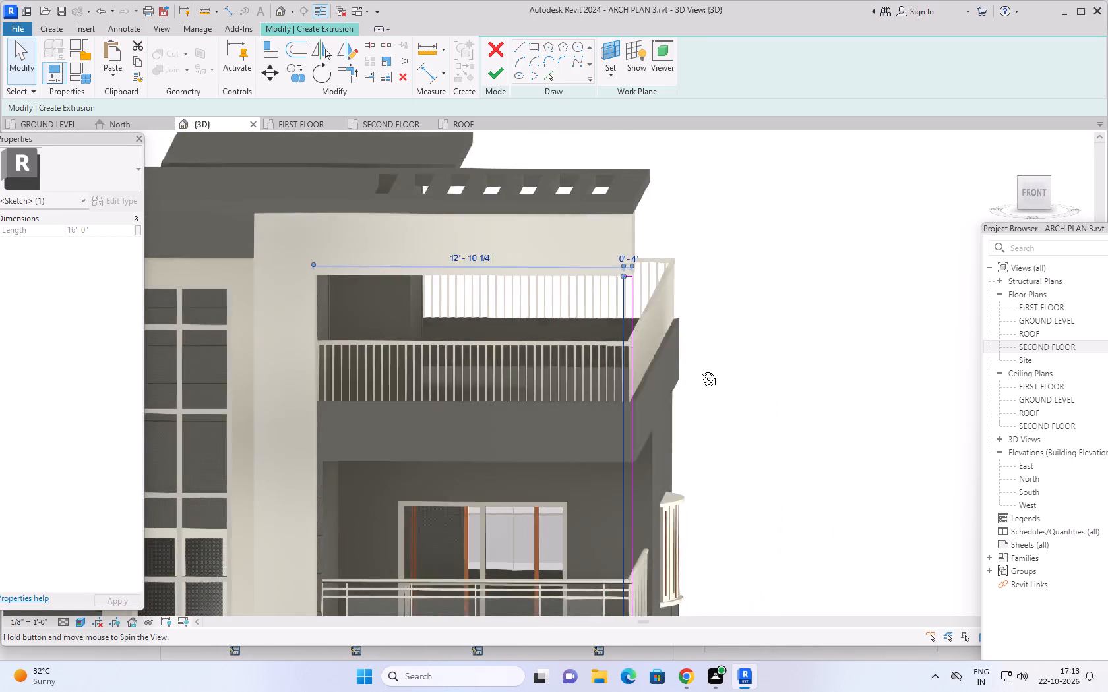
{"action": "middle_click_drag", "start_coordinate": [698, 369], "coordinate": [719, 378]}
{"action": "scroll", "coordinate": [623, 266], "scroll_direction": "up", "scroll_amount": 7}
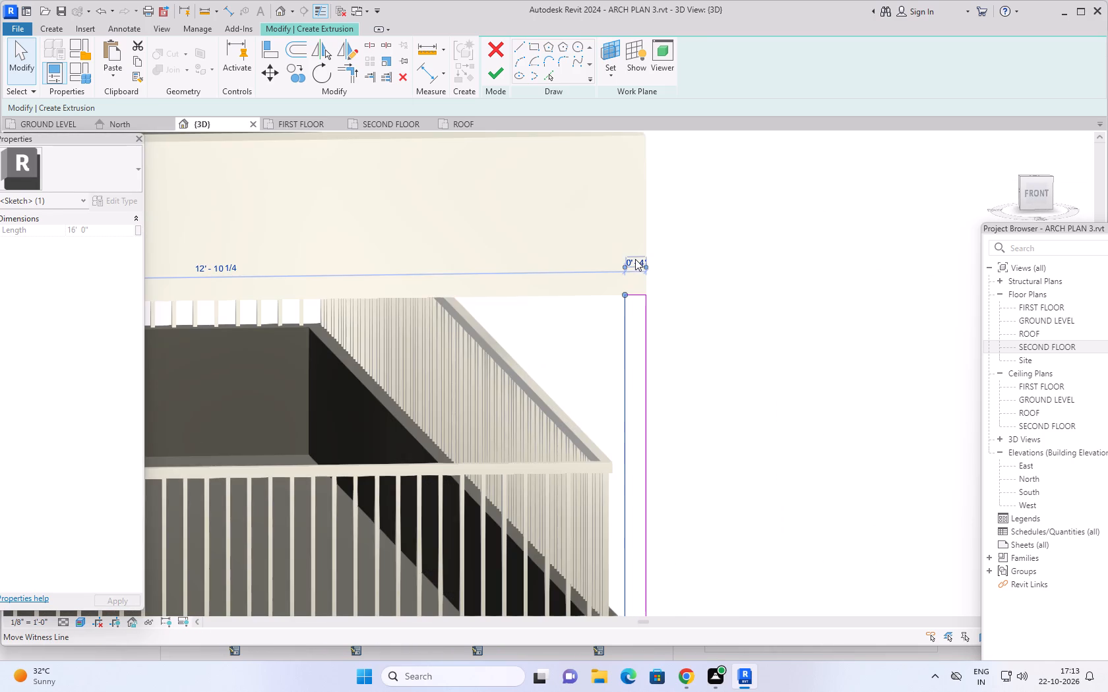
{"action": "left_click", "coordinate": [635, 259]}
{"action": "type", "text": "6\""}
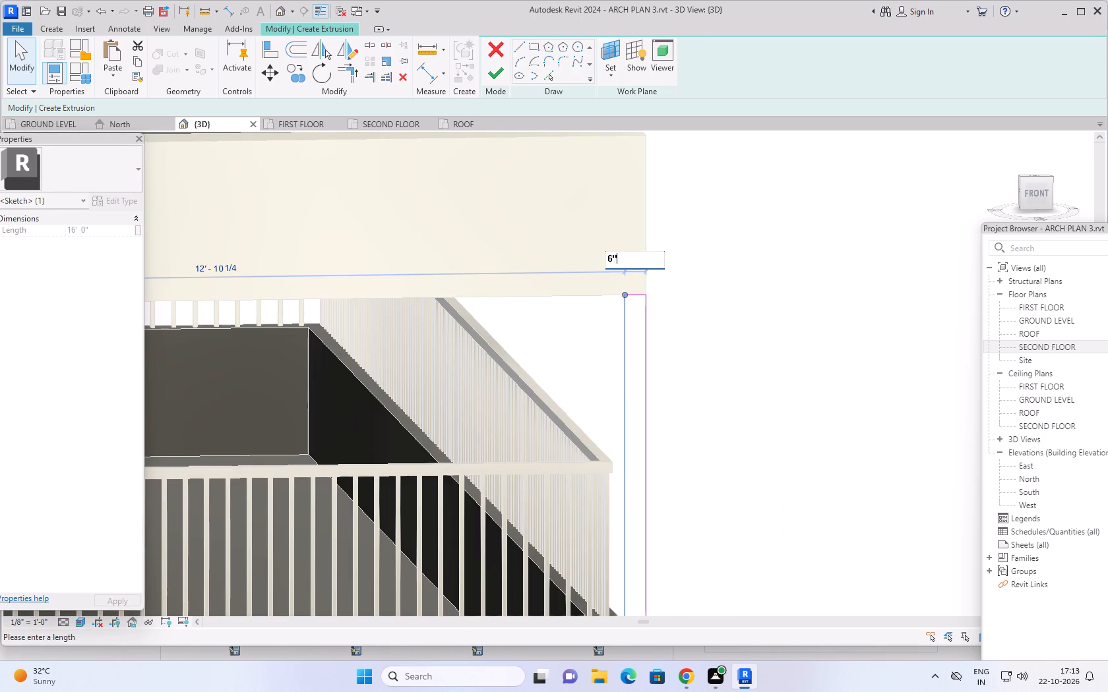
{"action": "key", "text": "Return"}
{"action": "scroll", "coordinate": [721, 360], "scroll_direction": "down", "scroll_amount": 6}
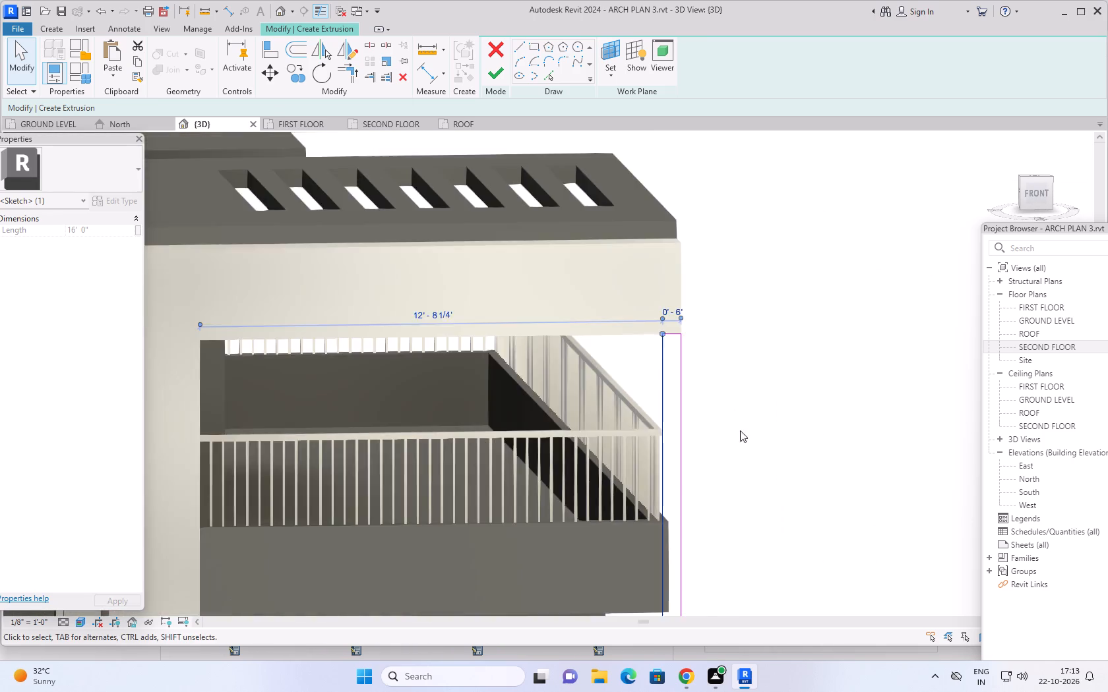
{"action": "scroll", "coordinate": [740, 430], "scroll_direction": "down", "scroll_amount": 4}
{"action": "middle_click_drag", "start_coordinate": [749, 446], "coordinate": [648, 378]}
{"action": "middle_click_drag", "start_coordinate": [695, 429], "coordinate": [673, 425]}
{"action": "key", "text": "Escape"}
{"action": "key", "text": "Escape"}
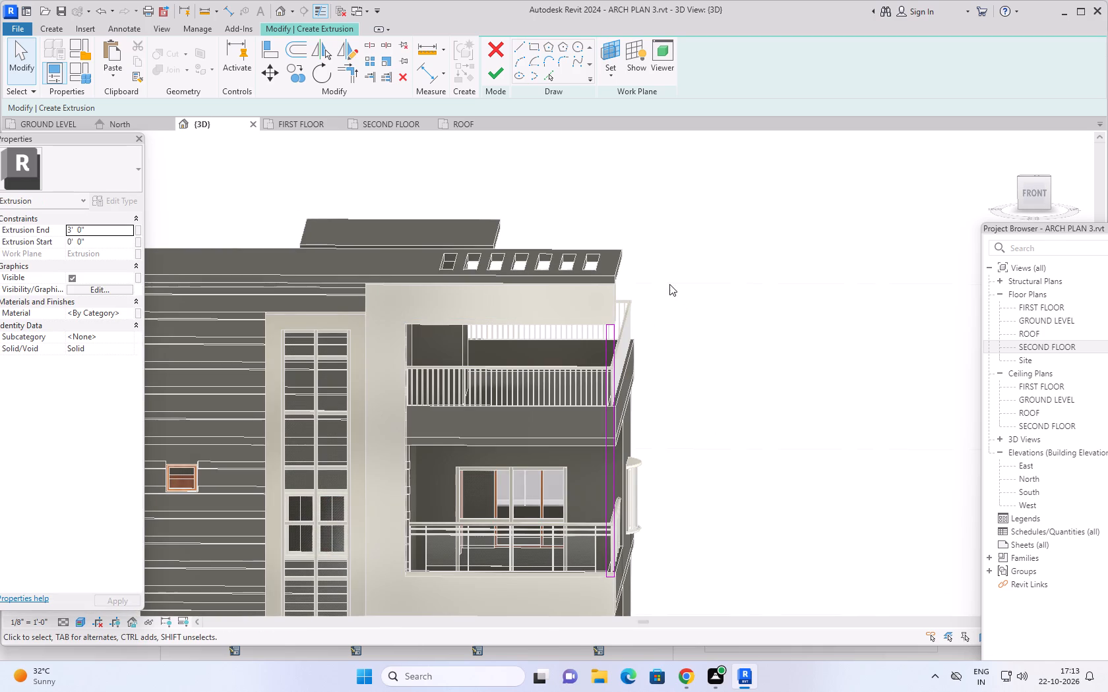
Copy the 6" fin rectangle eight times at 9" spacing along the frame's upper band, from its open end toward the closed end.
{"action": "left_click_drag", "start_coordinate": [669, 284], "coordinate": [579, 612]}
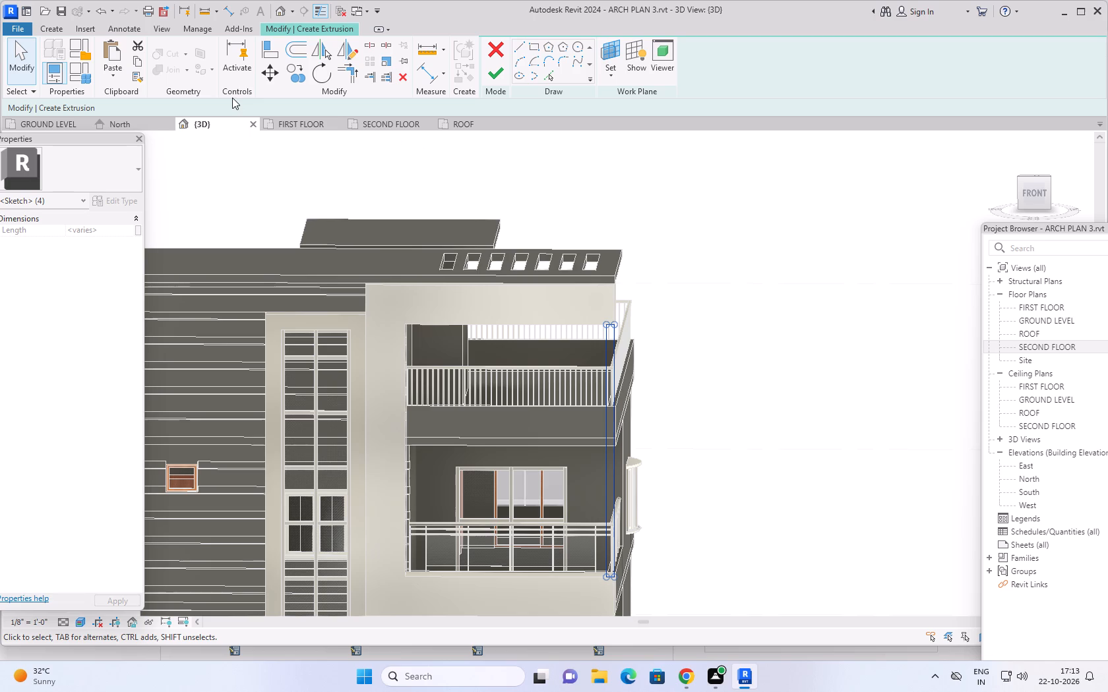
{"action": "left_click", "coordinate": [300, 75]}
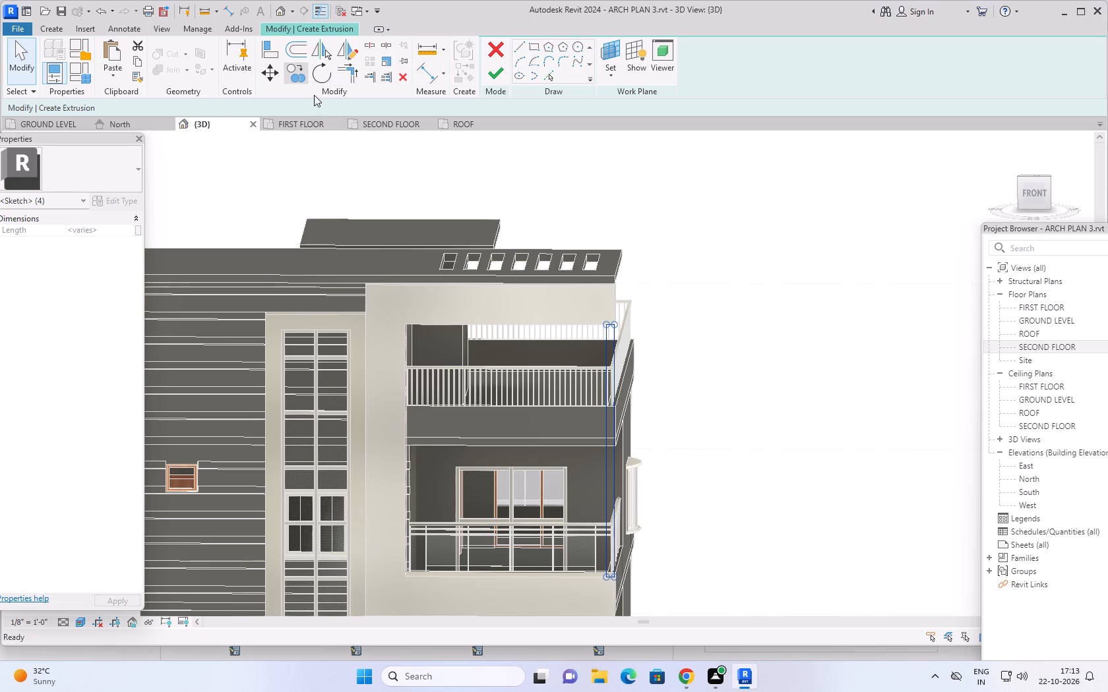
{"action": "scroll", "coordinate": [596, 323], "scroll_direction": "up", "scroll_amount": 9}
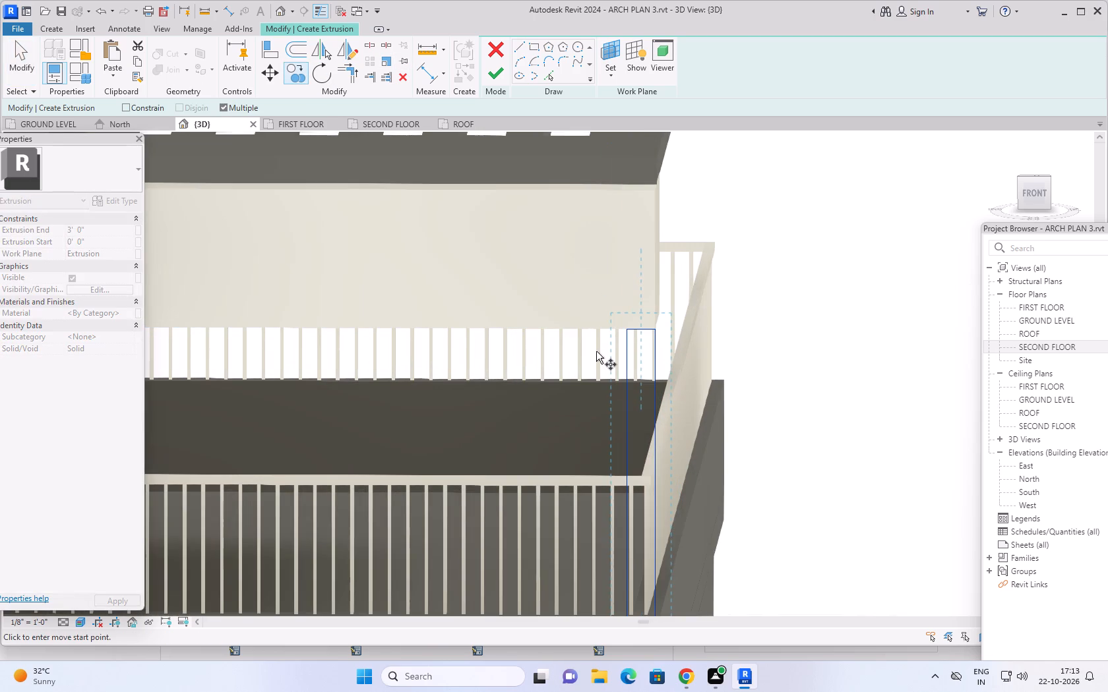
{"action": "middle_click_drag", "start_coordinate": [601, 359], "coordinate": [609, 365], "text": "shift"}
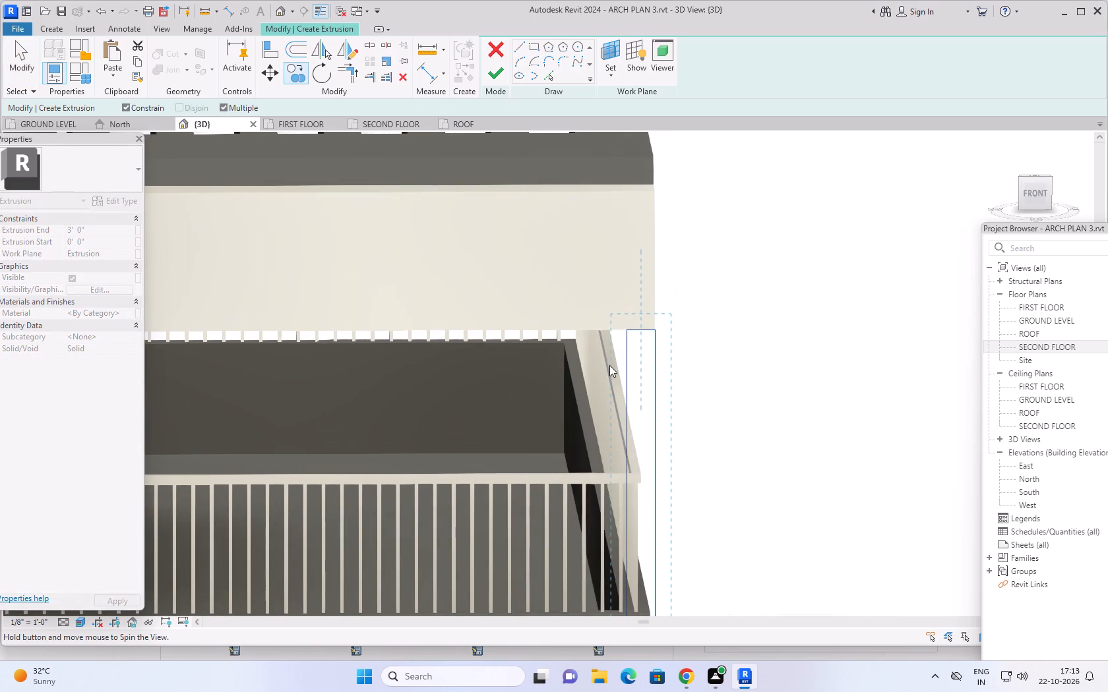
{"action": "left_click", "coordinate": [656, 328]}
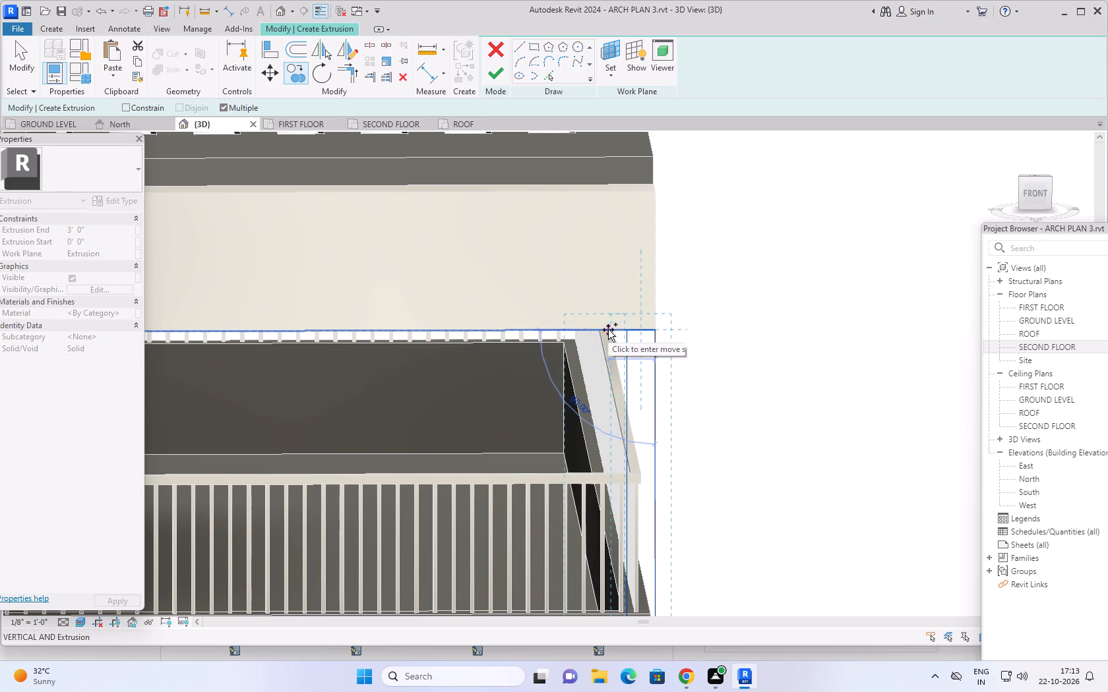
{"action": "left_click", "coordinate": [611, 329]}
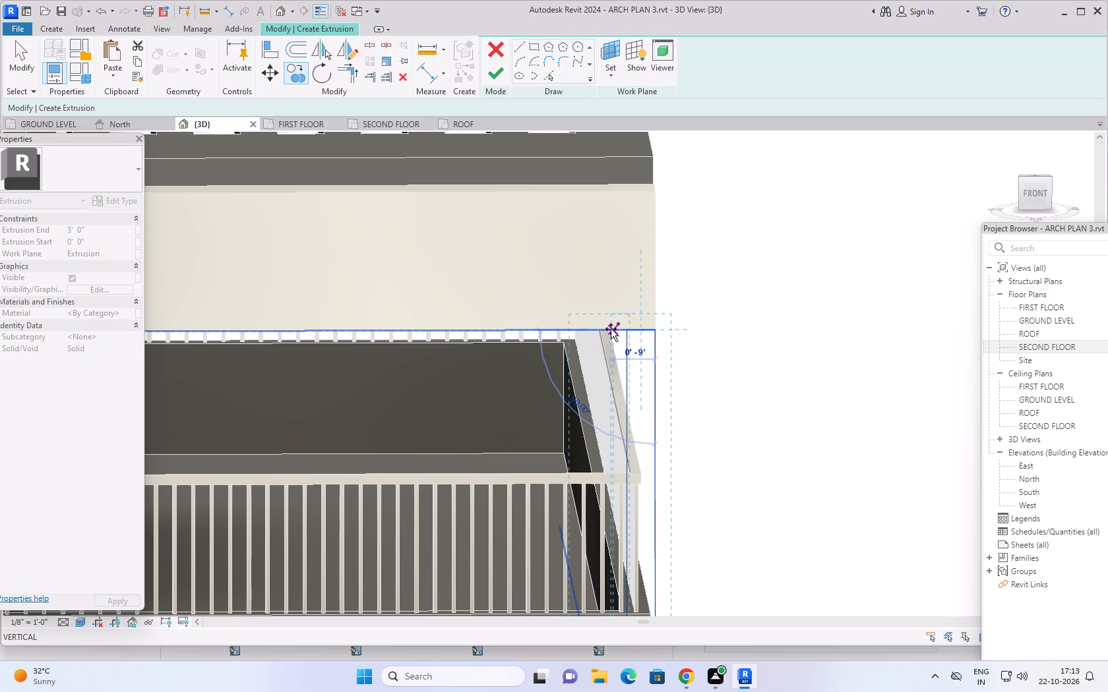
{"action": "left_click", "coordinate": [569, 334]}
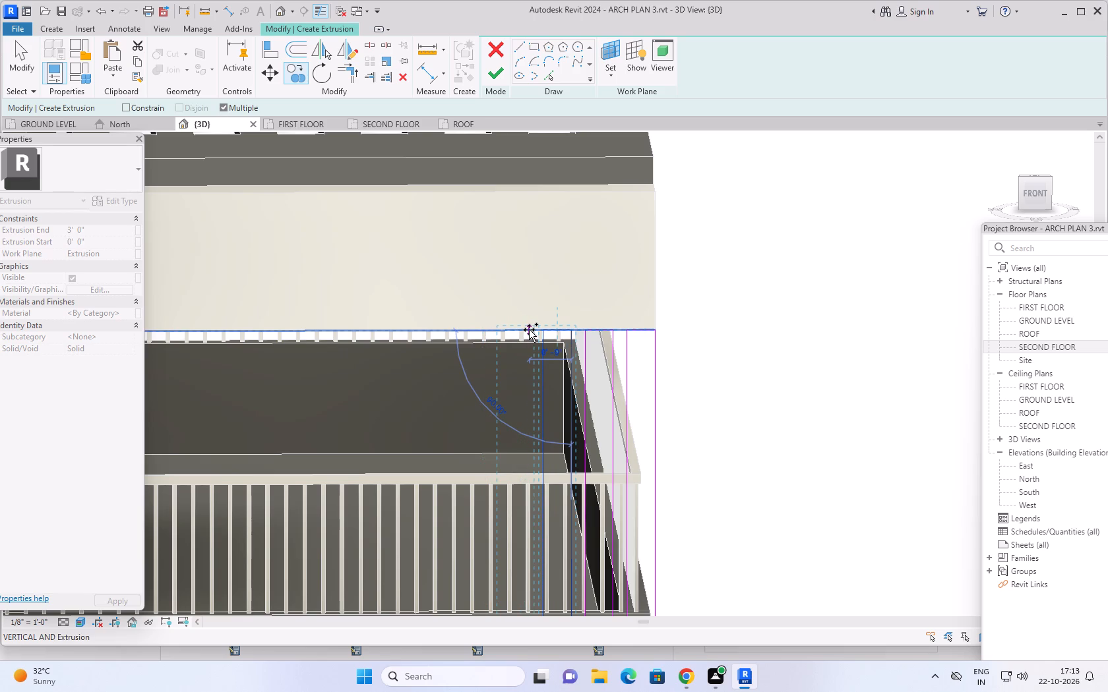
{"action": "left_click", "coordinate": [529, 330]}
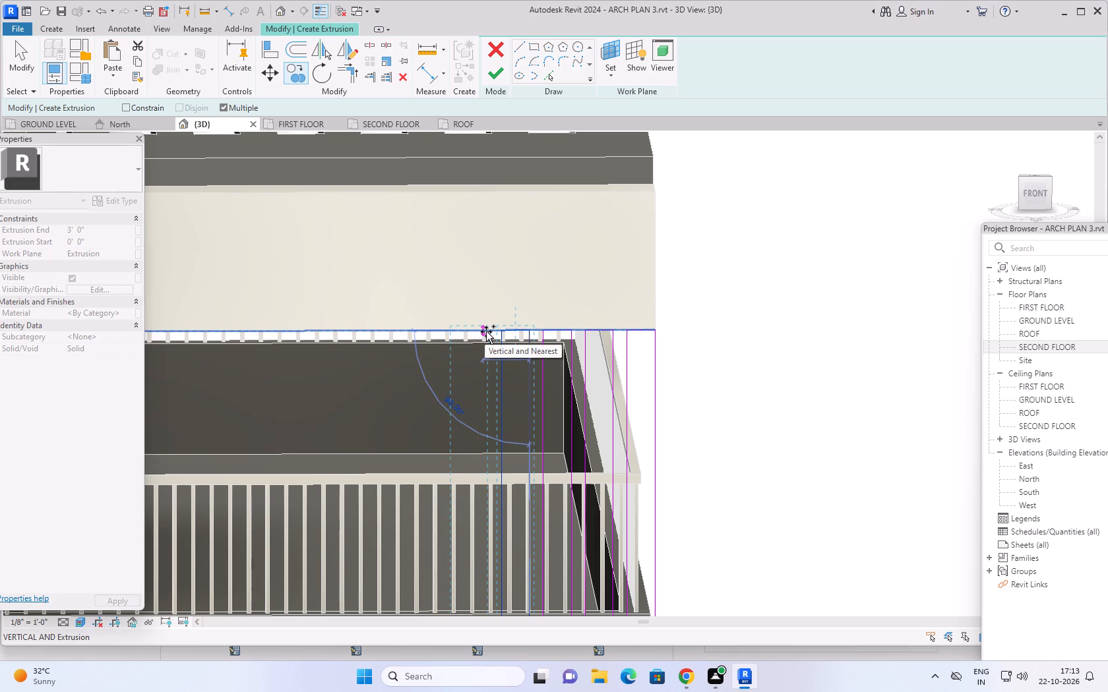
{"action": "left_click", "coordinate": [486, 332]}
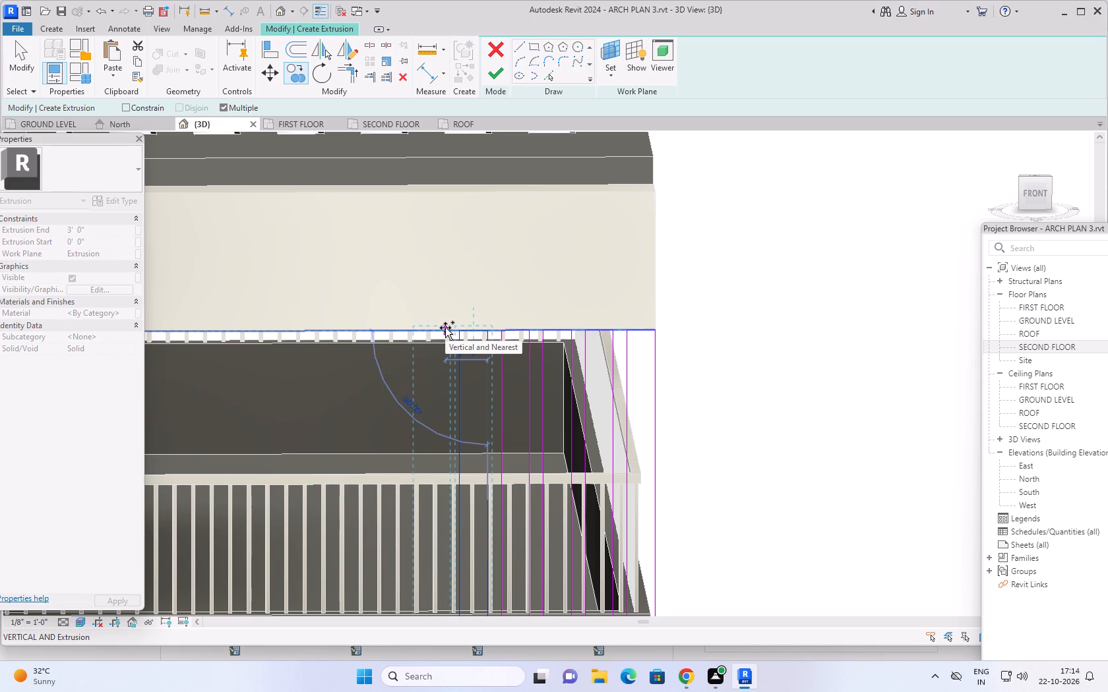
{"action": "left_click", "coordinate": [445, 328]}
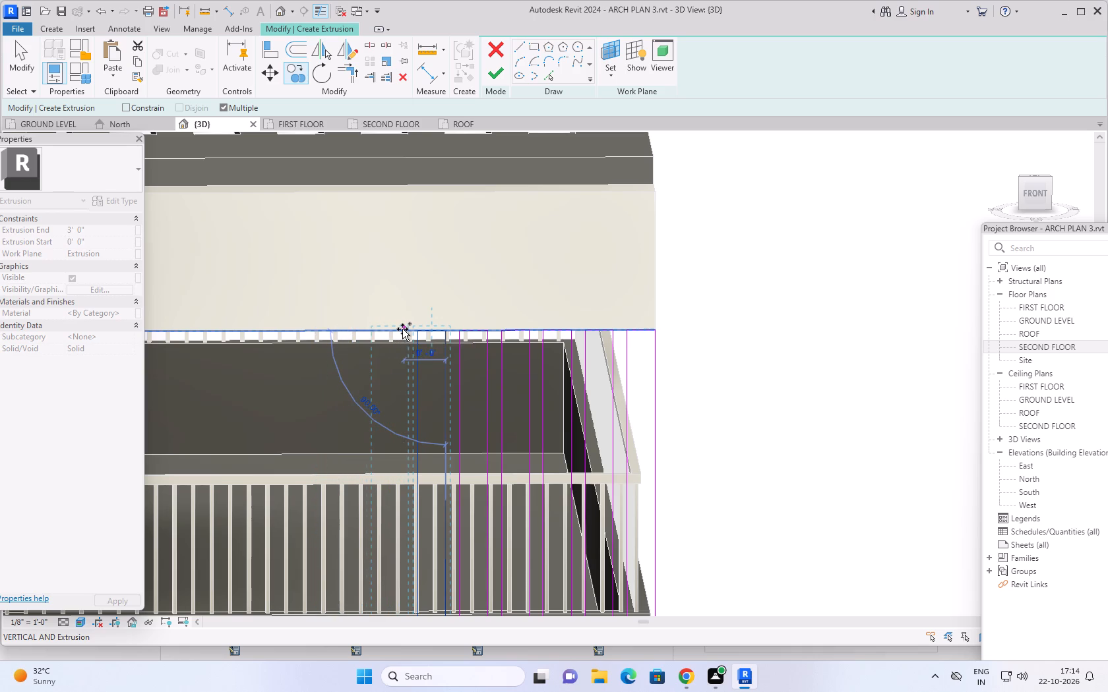
{"action": "left_click", "coordinate": [402, 329]}
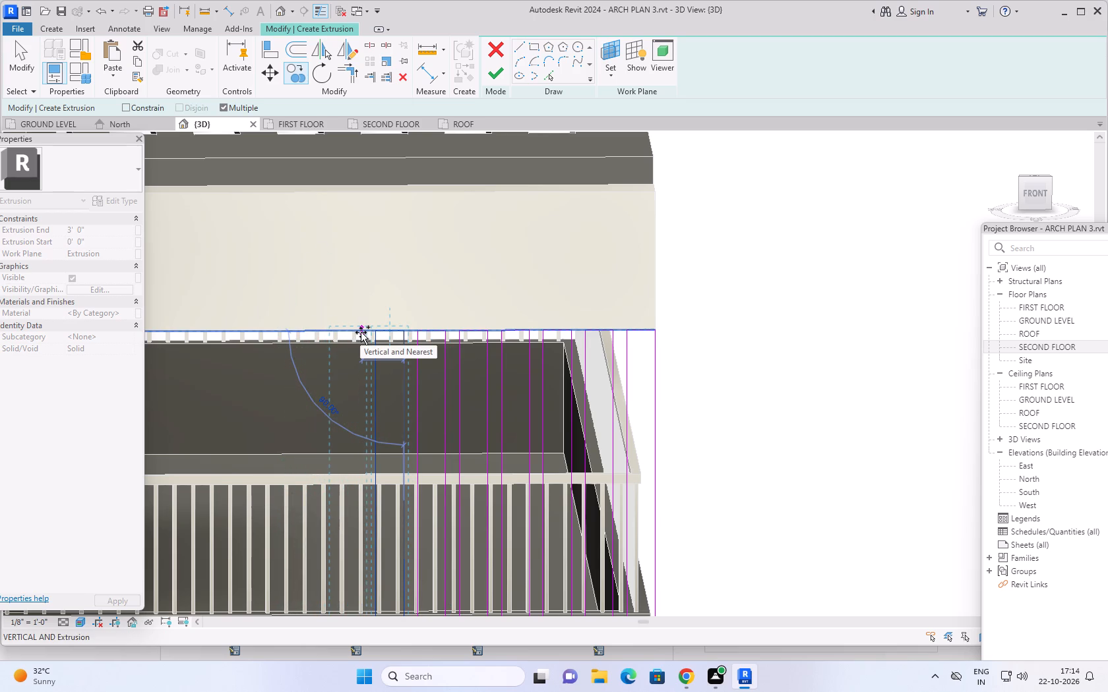
{"action": "left_click", "coordinate": [361, 332]}
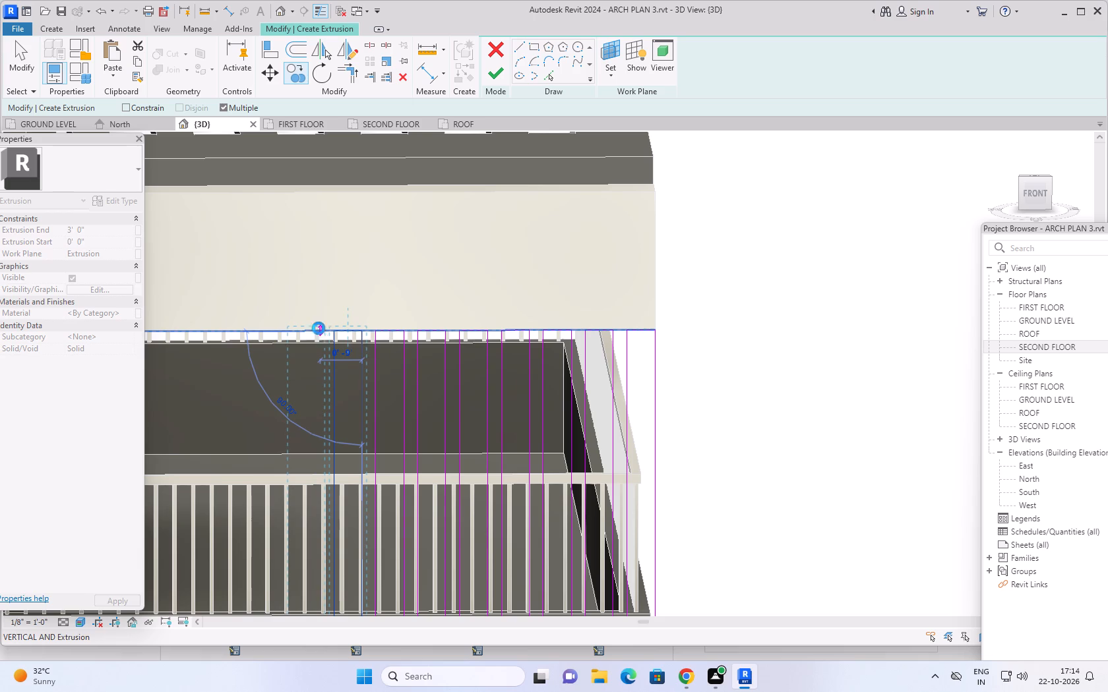
{"action": "left_click", "coordinate": [319, 328]}
{"action": "key", "text": "Escape"}
{"action": "key", "text": "Escape"}
Set the extrusion end of the nine fin rectangles to 1' 0" and finish the extrusion.
{"action": "scroll", "coordinate": [675, 328], "scroll_direction": "down", "scroll_amount": 2}
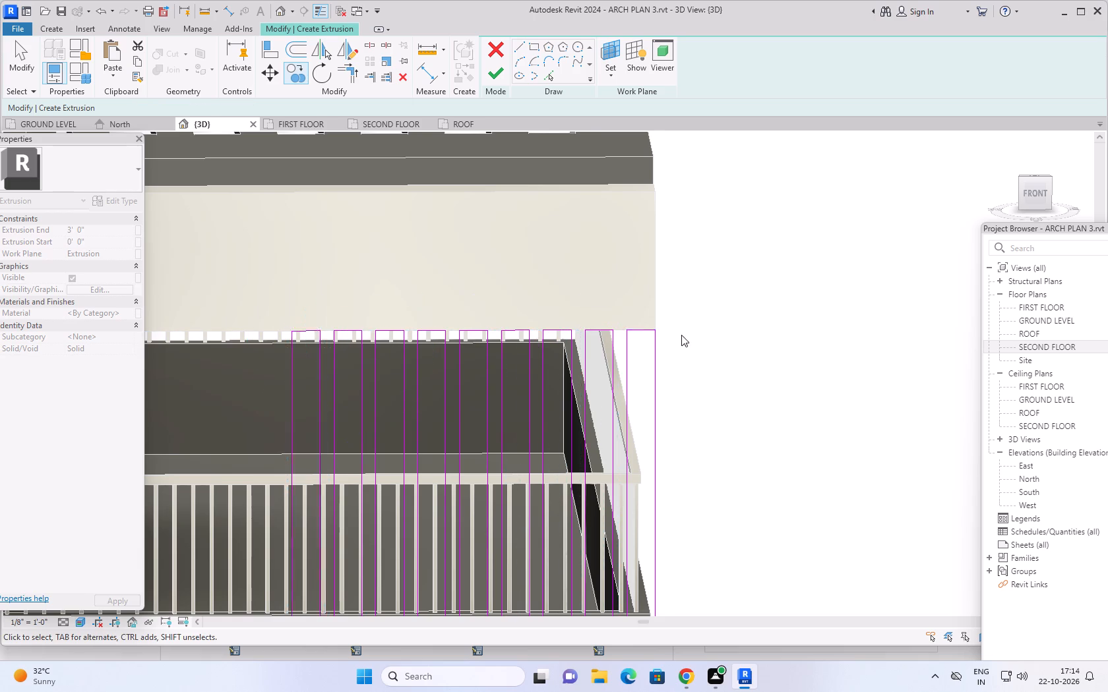
{"action": "scroll", "coordinate": [681, 335], "scroll_direction": "down", "scroll_amount": 3}
{"action": "middle_click_drag", "start_coordinate": [694, 352], "coordinate": [646, 287]}
{"action": "scroll", "coordinate": [662, 311], "scroll_direction": "down", "scroll_amount": 3}
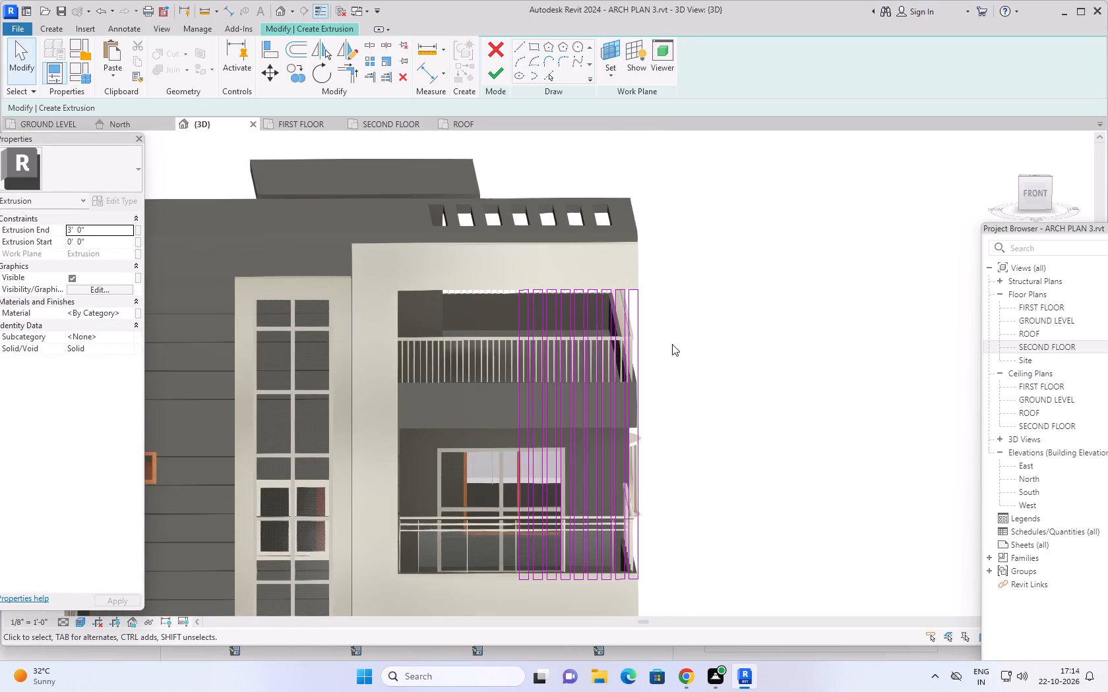
{"action": "middle_click_drag", "start_coordinate": [673, 351], "coordinate": [620, 320]}
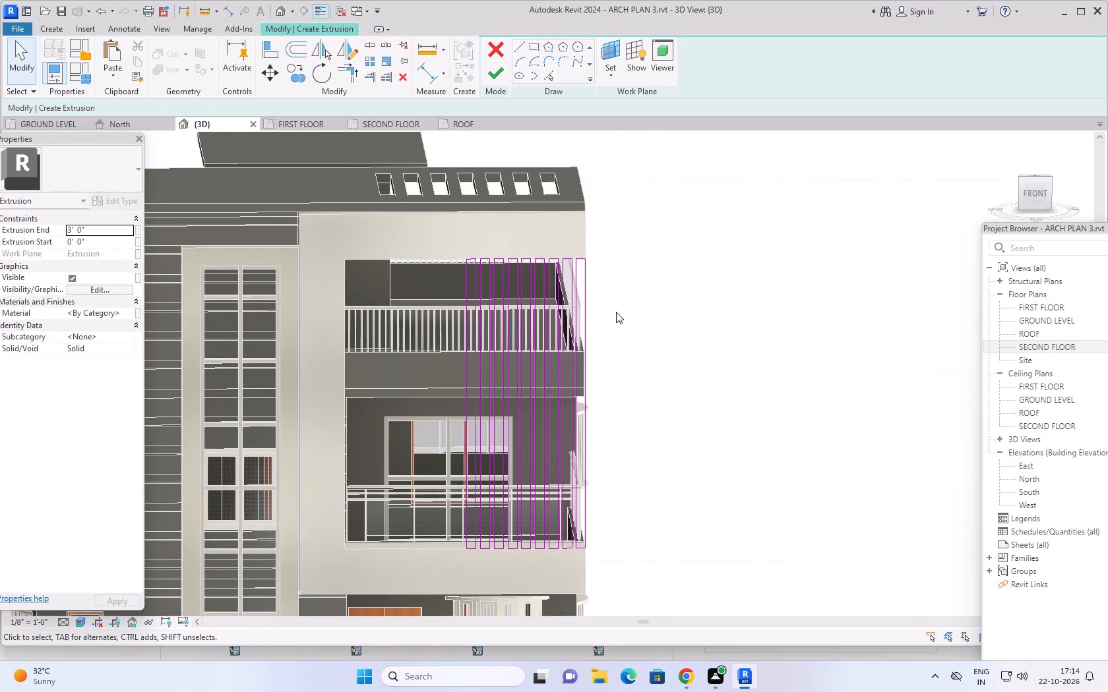
{"action": "key", "text": "Escape"}
{"action": "key", "text": "Escape"}
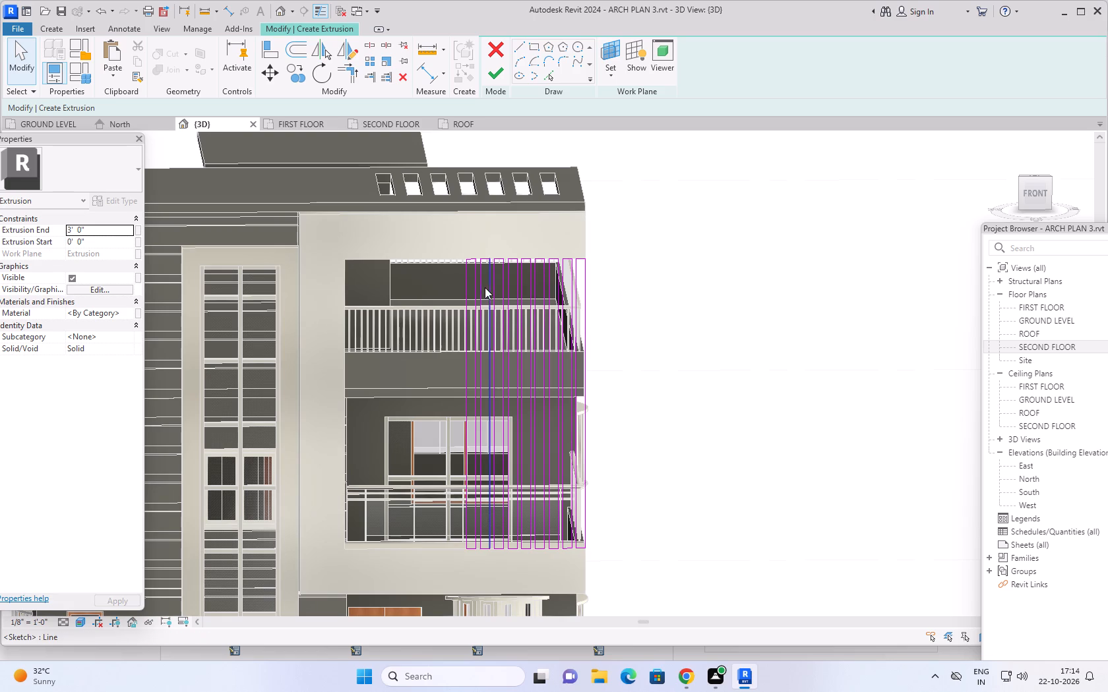
{"action": "key", "text": "Escape"}
{"action": "key", "text": "Escape"}
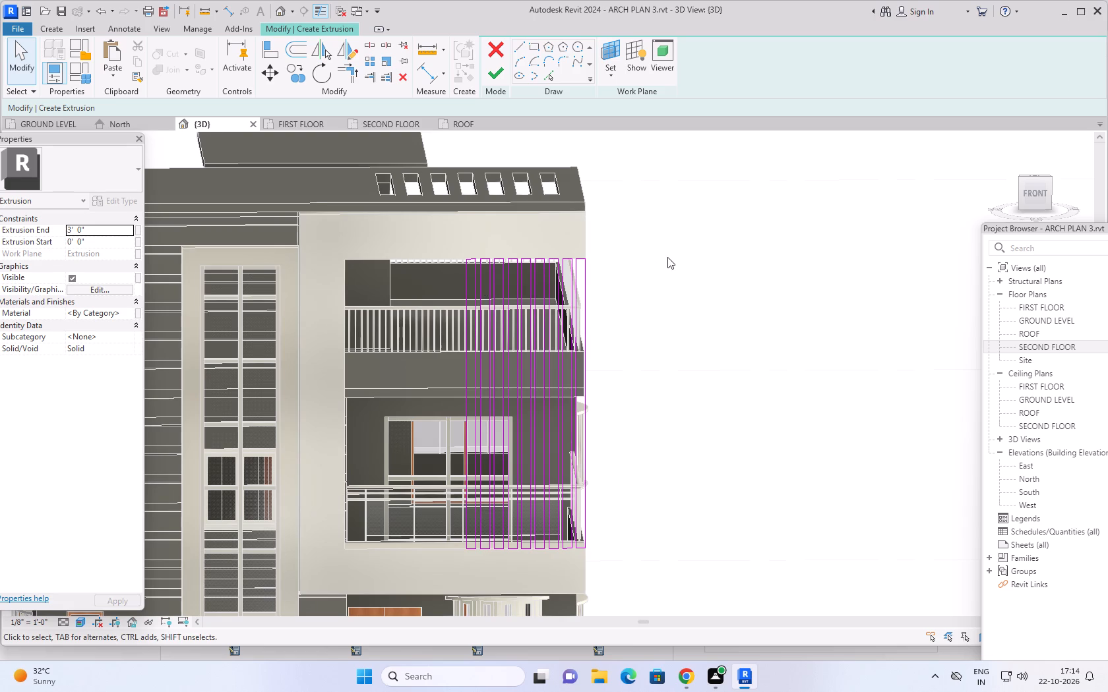
{"action": "scroll", "coordinate": [672, 260], "scroll_direction": "down", "scroll_amount": 4}
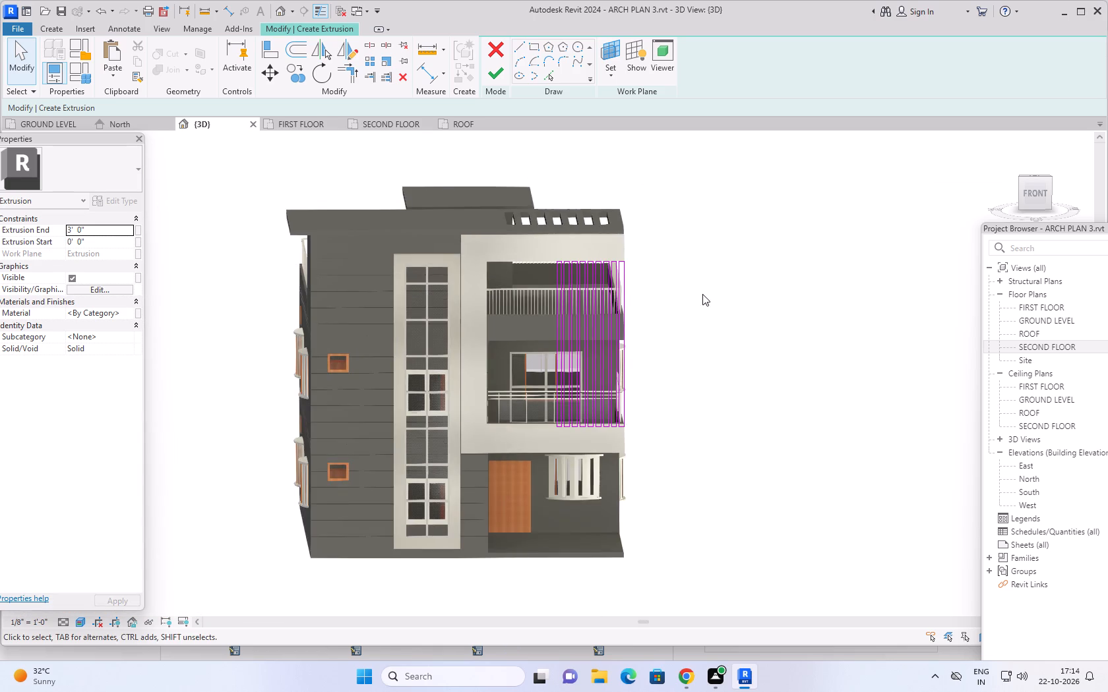
{"action": "middle_click_drag", "start_coordinate": [702, 295], "coordinate": [561, 351]}
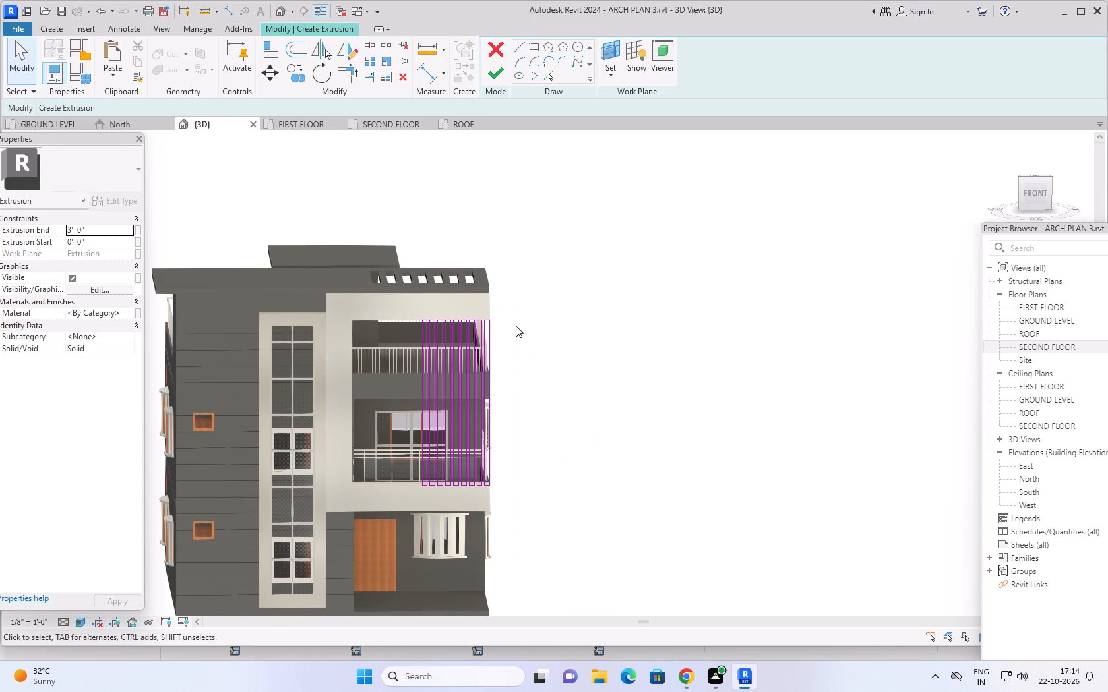
{"action": "scroll", "coordinate": [516, 326], "scroll_direction": "up", "scroll_amount": 2}
{"action": "middle_click_drag", "start_coordinate": [512, 326], "coordinate": [543, 314]}
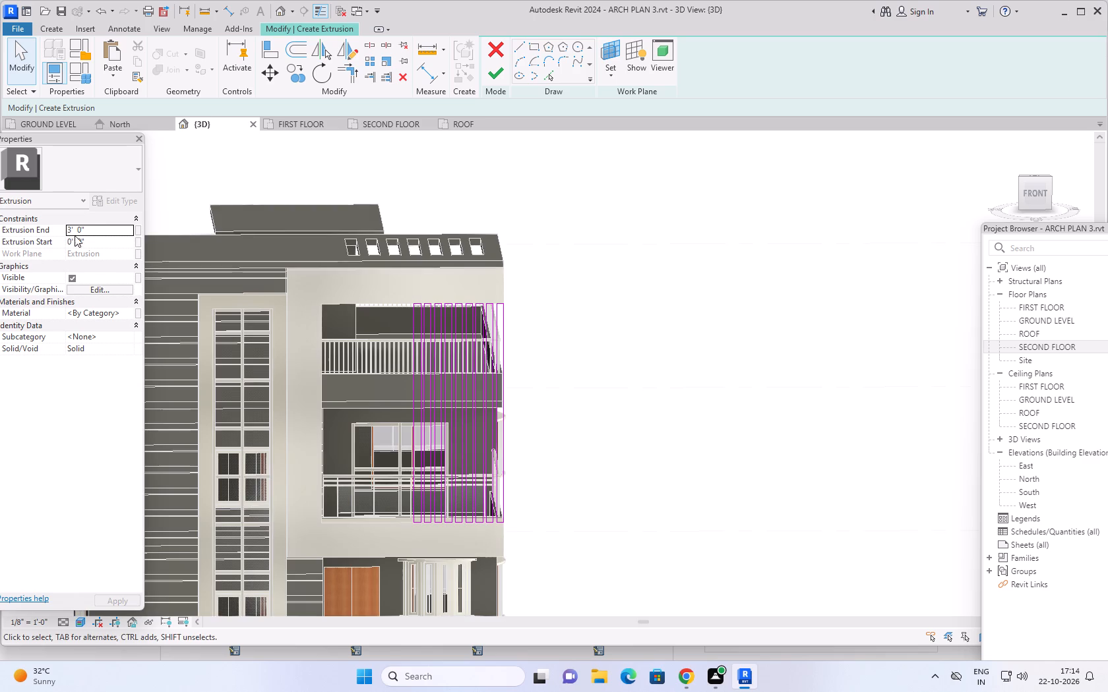
{"action": "left_click", "coordinate": [93, 229]}
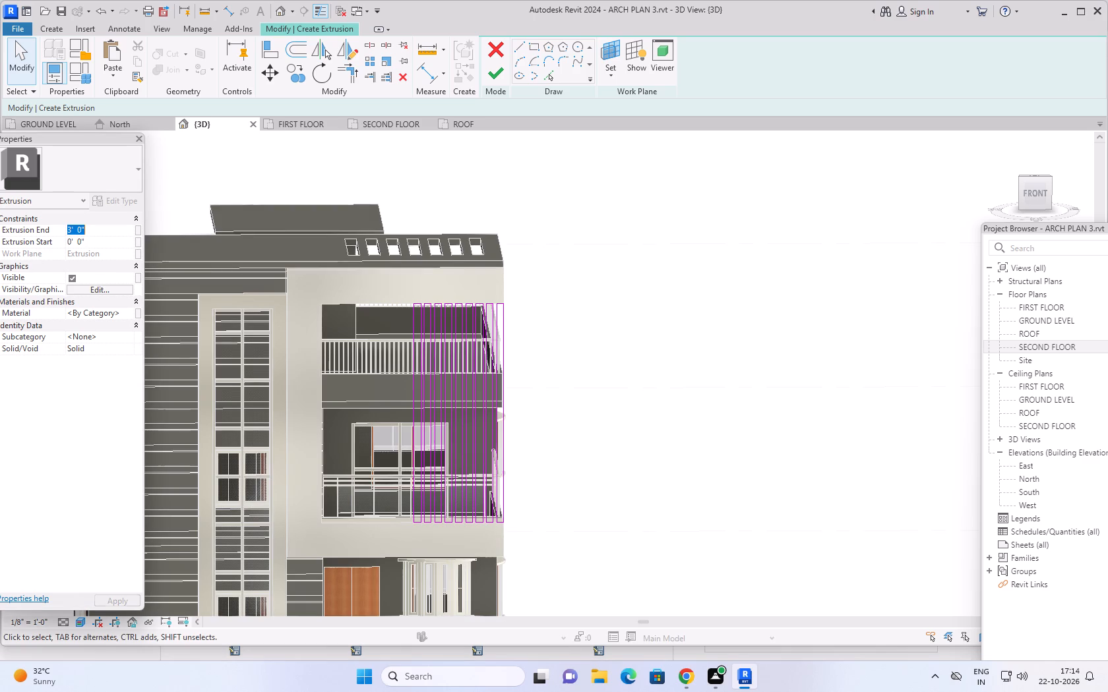
{"action": "key", "text": "BackSpace"}
{"action": "type", "text": "1'"}
{"action": "left_click", "coordinate": [499, 67]}
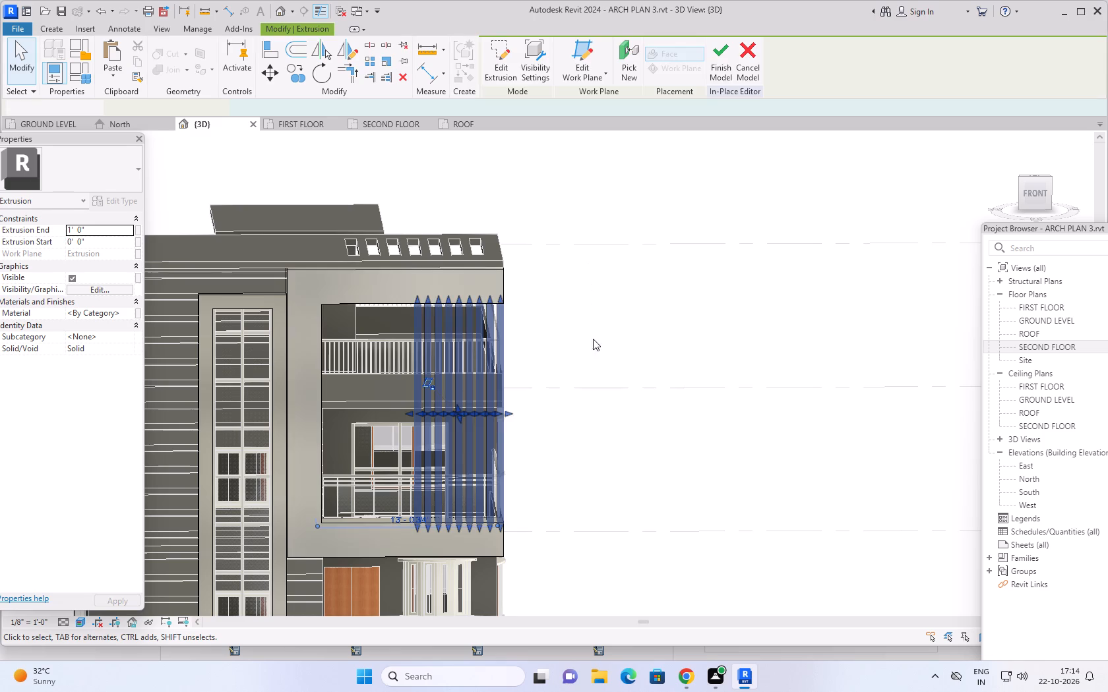
{"action": "left_click", "coordinate": [575, 362]}
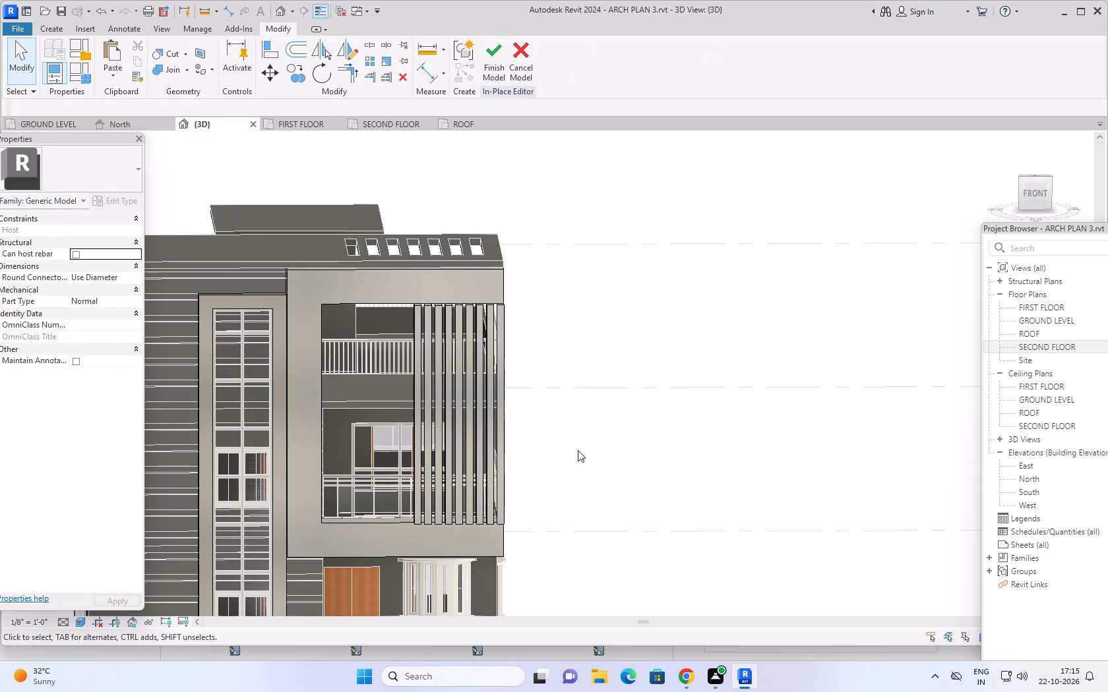
Edit the fin extrusion so that it starts at -6" and finish the extrusion edit.
{"action": "middle_click_drag", "start_coordinate": [578, 450], "coordinate": [725, 427]}
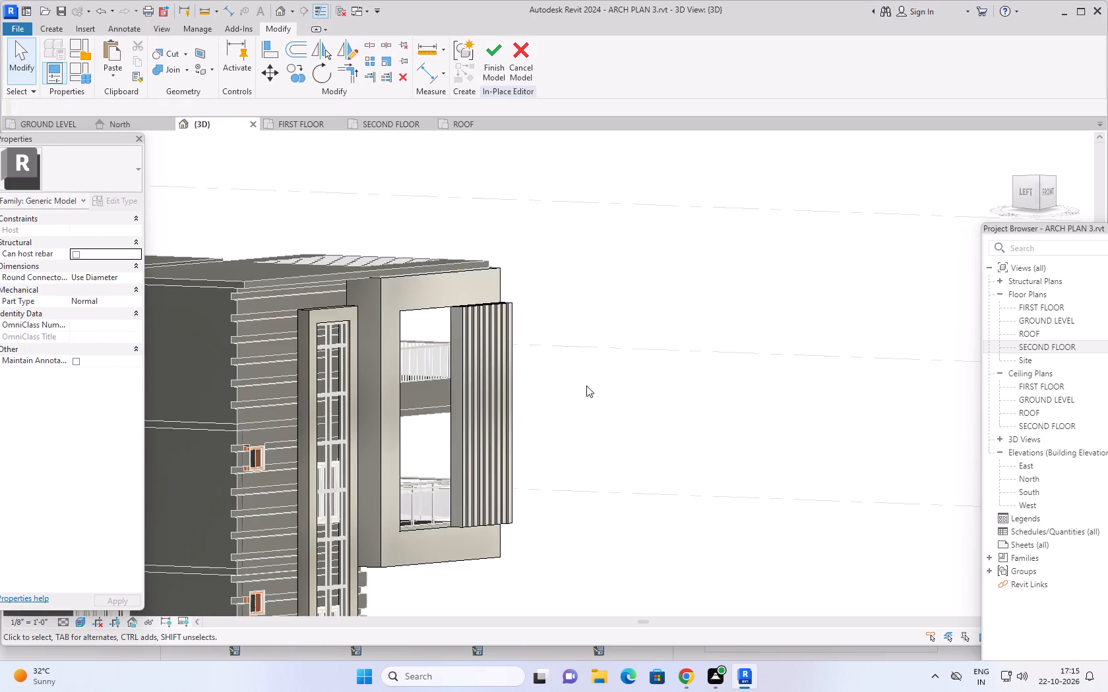
{"action": "middle_click_drag", "start_coordinate": [576, 366], "coordinate": [663, 394]}
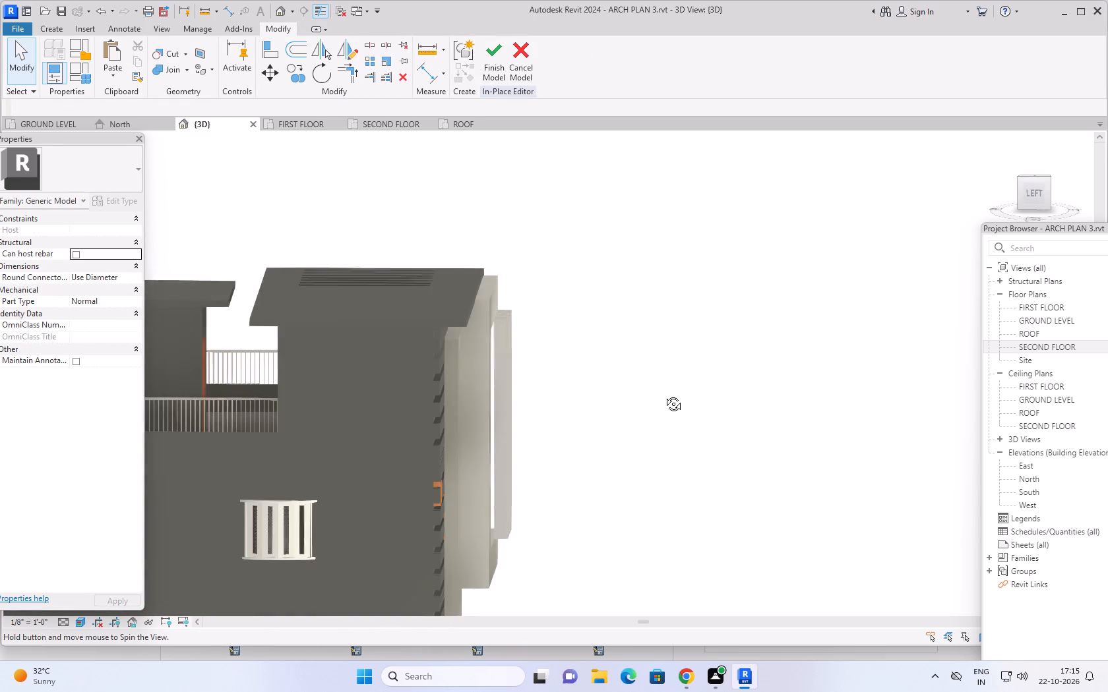
{"action": "middle_click_drag", "start_coordinate": [663, 394], "coordinate": [511, 425]}
{"action": "middle_click_drag", "start_coordinate": [526, 423], "coordinate": [576, 420]}
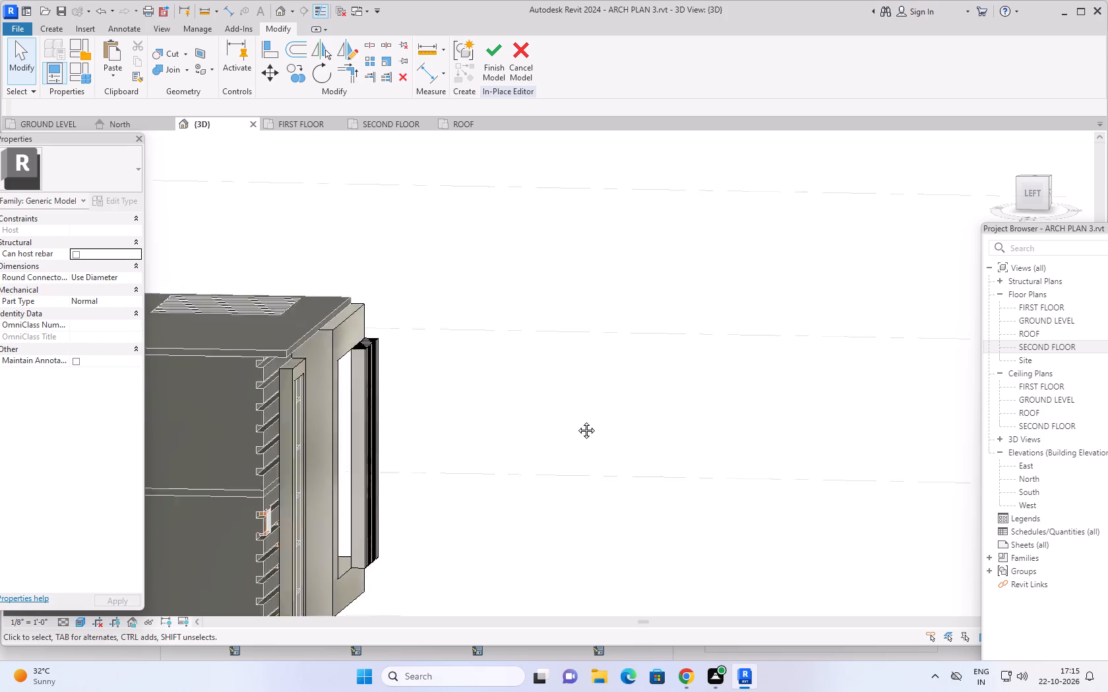
{"action": "middle_click_drag", "start_coordinate": [576, 420], "coordinate": [674, 407]}
{"action": "middle_click_drag", "start_coordinate": [660, 438], "coordinate": [262, 446], "text": "shift"}
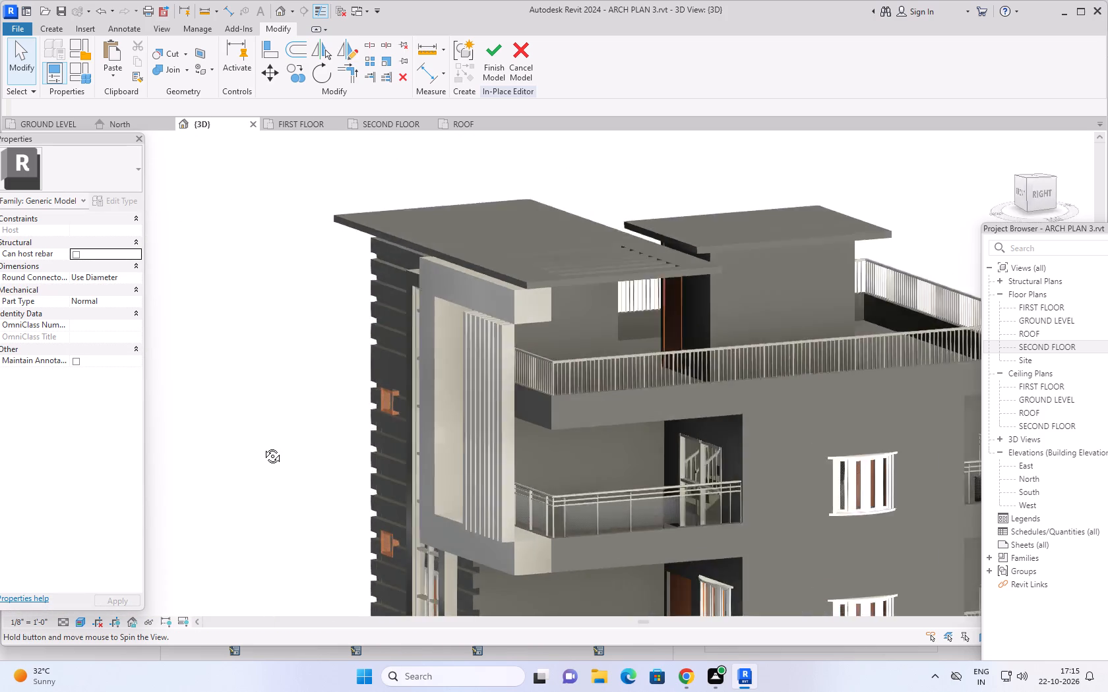
{"action": "middle_click_drag", "start_coordinate": [262, 446], "coordinate": [325, 441], "text": "shift"}
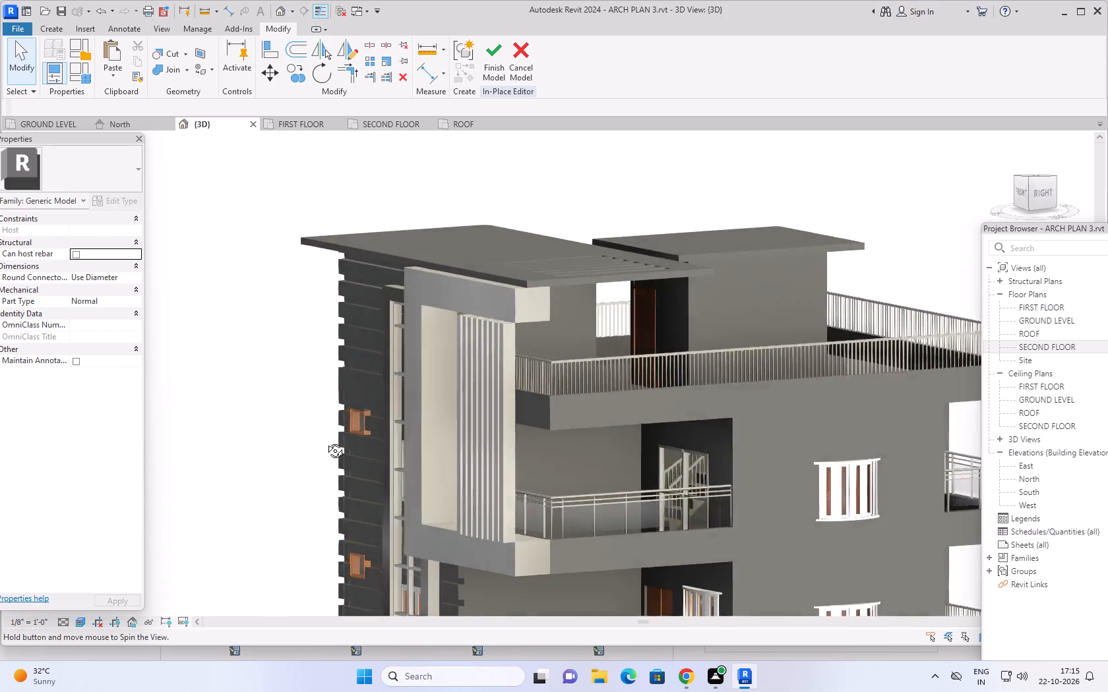
{"action": "middle_click_drag", "start_coordinate": [325, 441], "coordinate": [426, 444], "text": "shift"}
{"action": "left_click", "coordinate": [499, 405]}
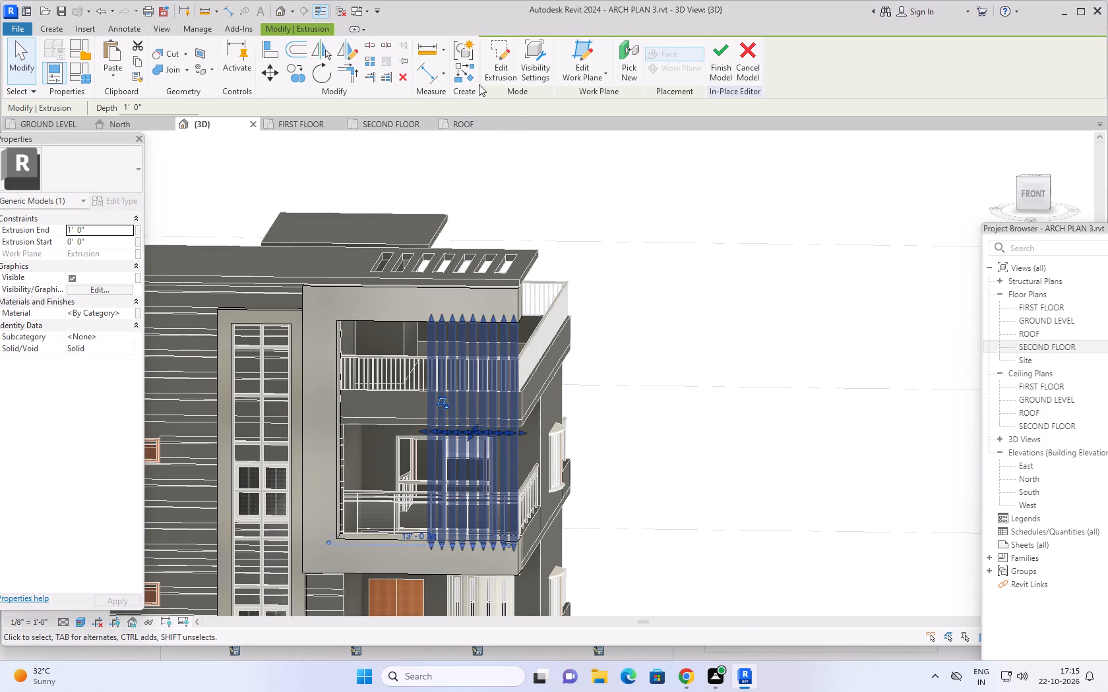
{"action": "left_click", "coordinate": [494, 45]}
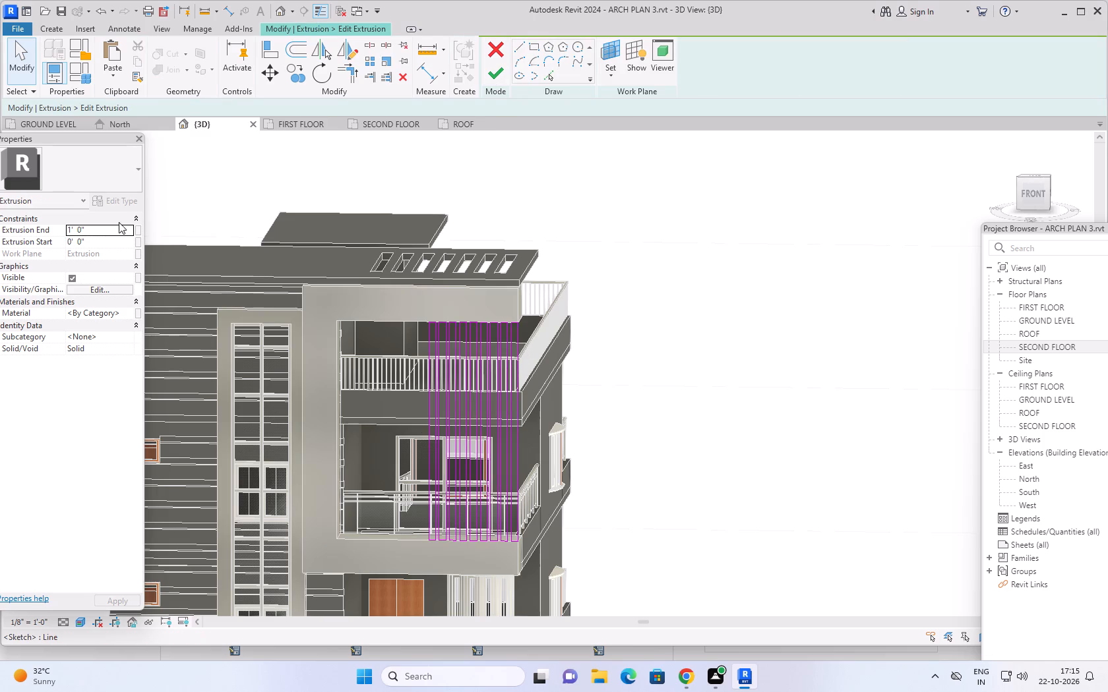
{"action": "left_click", "coordinate": [91, 241]}
{"action": "type", "text": "-6"}
{"action": "key", "text": "shift+quotedbl"}
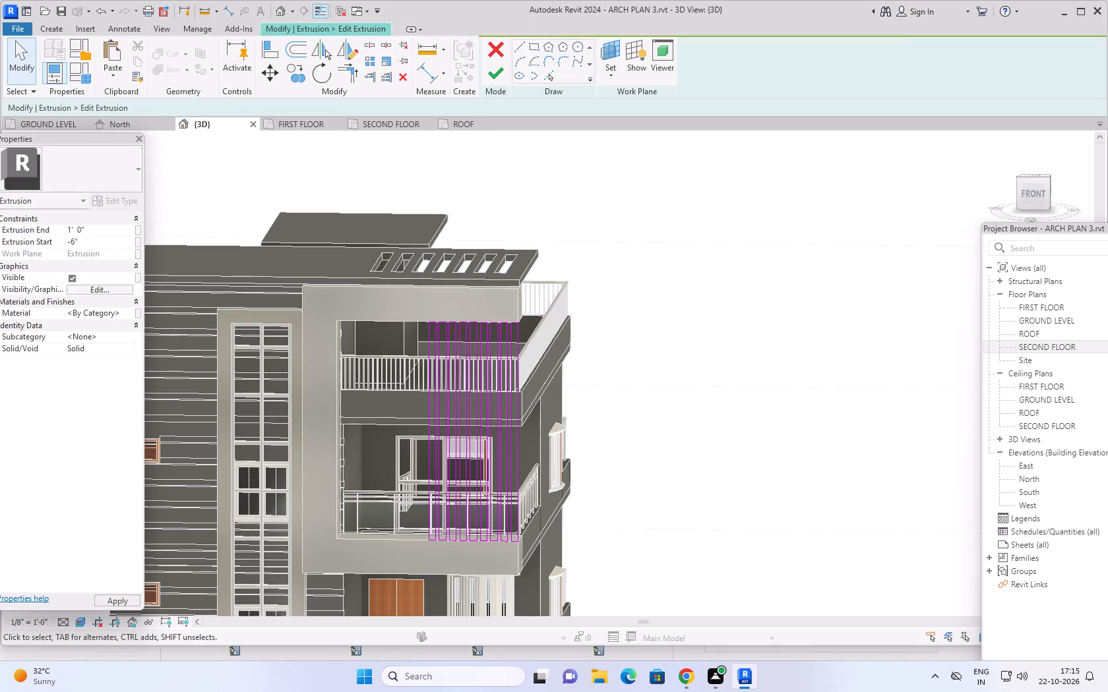
{"action": "key", "text": "Return"}
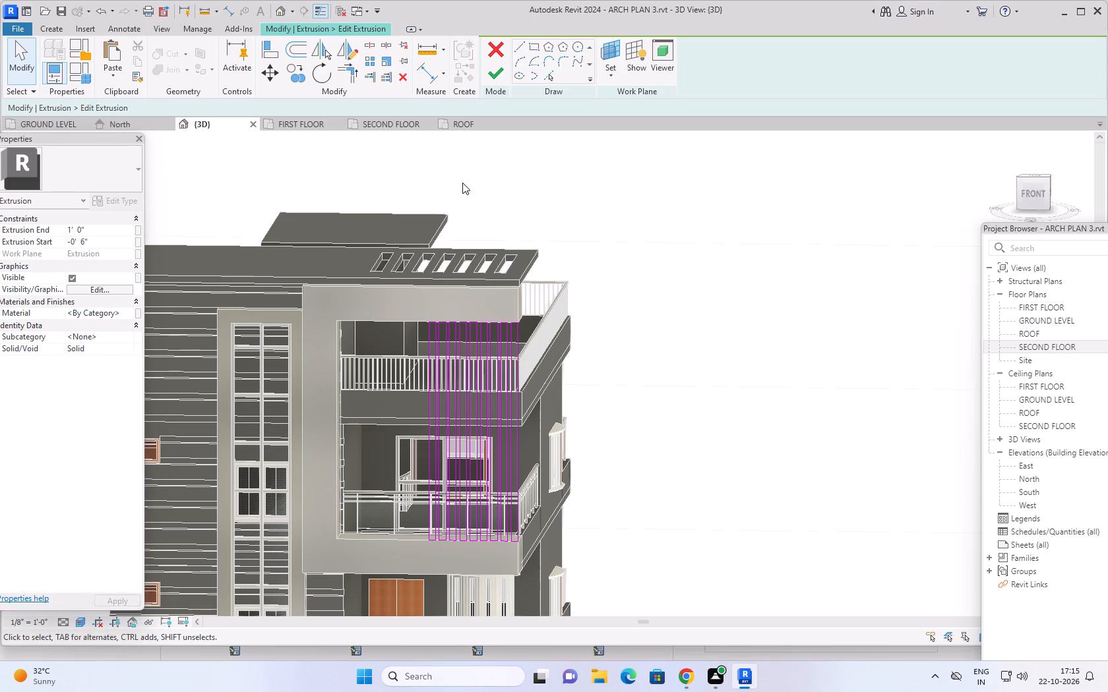
{"action": "left_click", "coordinate": [494, 77]}
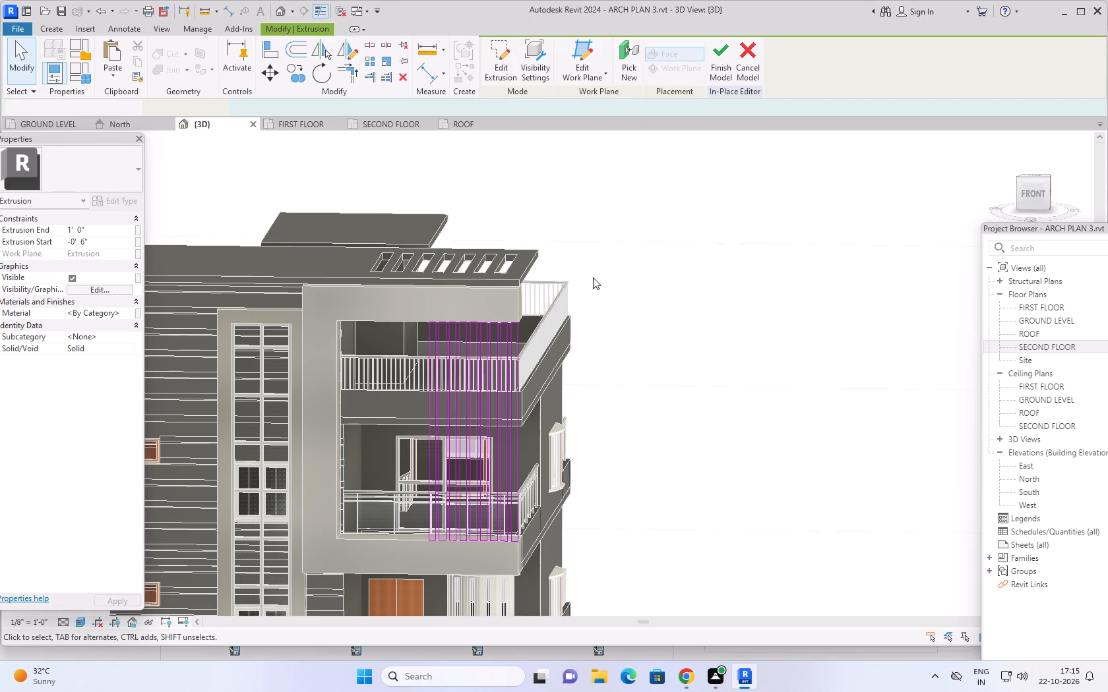
{"action": "middle_click_drag", "start_coordinate": [615, 397], "coordinate": [658, 407], "text": "shift"}
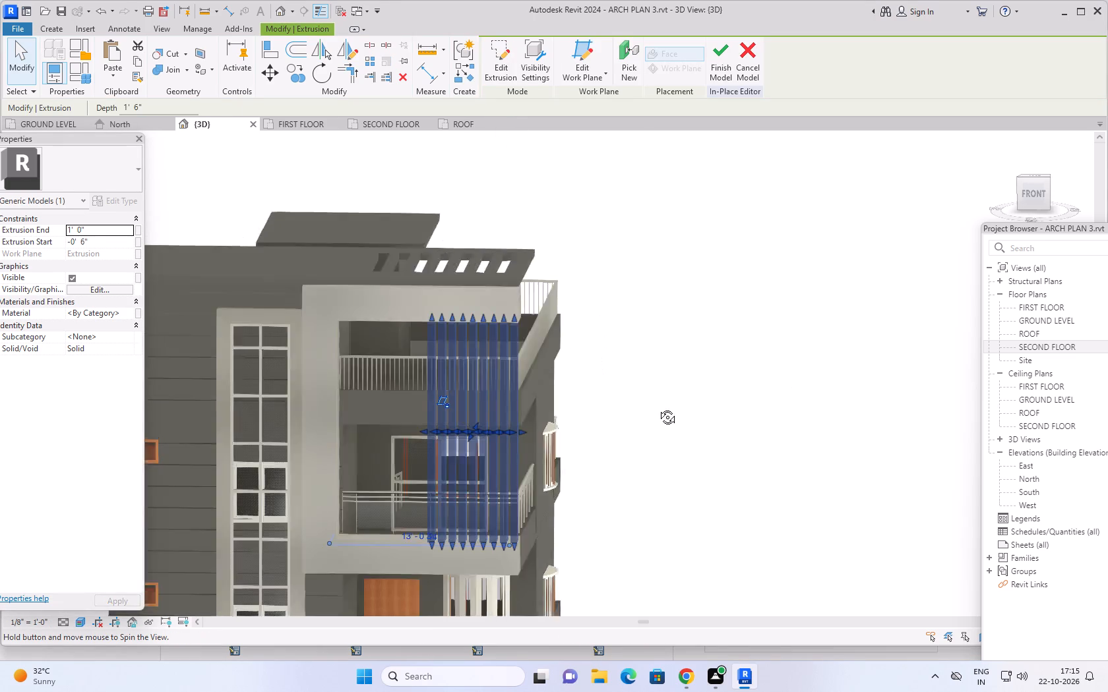
Check the fins' depth against the frame from the side and front, and finish the in-place model.
{"action": "middle_click_drag", "start_coordinate": [658, 407], "coordinate": [723, 405], "text": "shift"}
{"action": "middle_click_drag", "start_coordinate": [569, 370], "coordinate": [677, 346]}
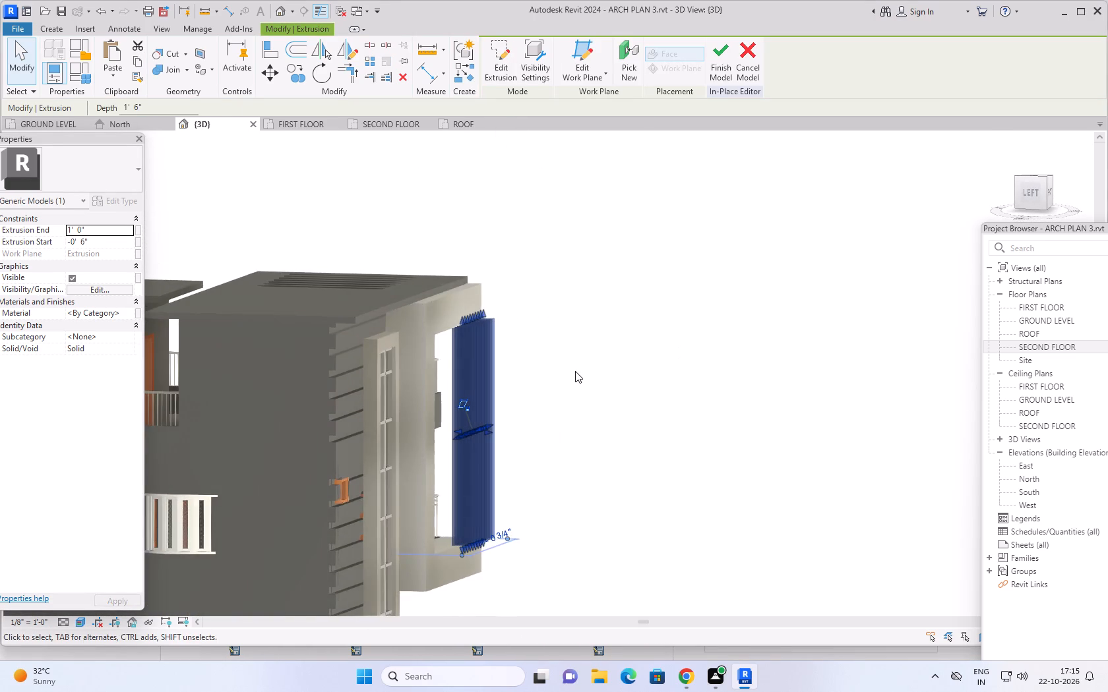
{"action": "scroll", "coordinate": [441, 366], "scroll_direction": "up", "scroll_amount": 8}
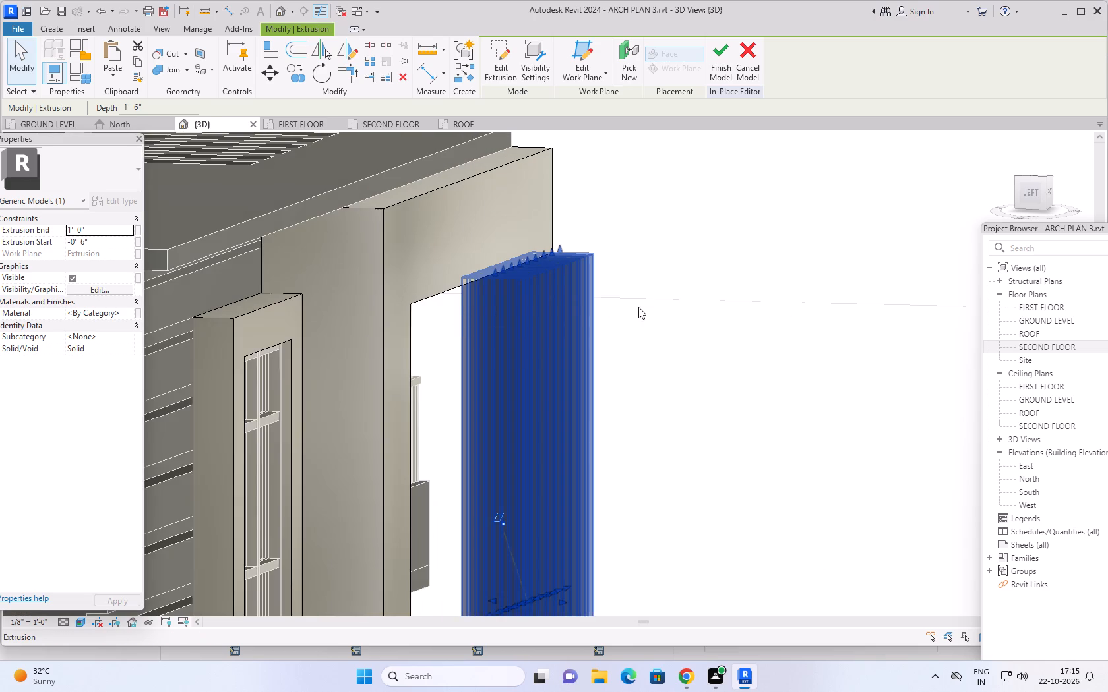
{"action": "middle_click_drag", "start_coordinate": [646, 305], "coordinate": [459, 343], "text": "shift"}
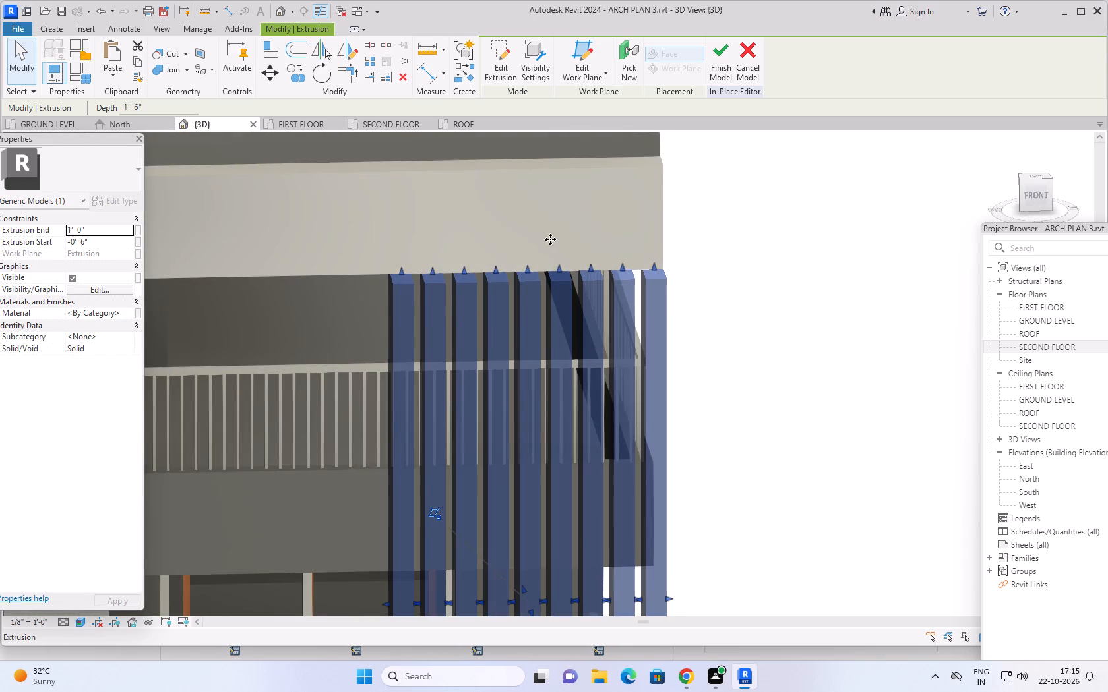
{"action": "left_click", "coordinate": [719, 55]}
Examine the completed frame and vertical fins in 3D from the front and both sides of the house.
{"action": "scroll", "coordinate": [725, 369], "scroll_direction": "down", "scroll_amount": 1}
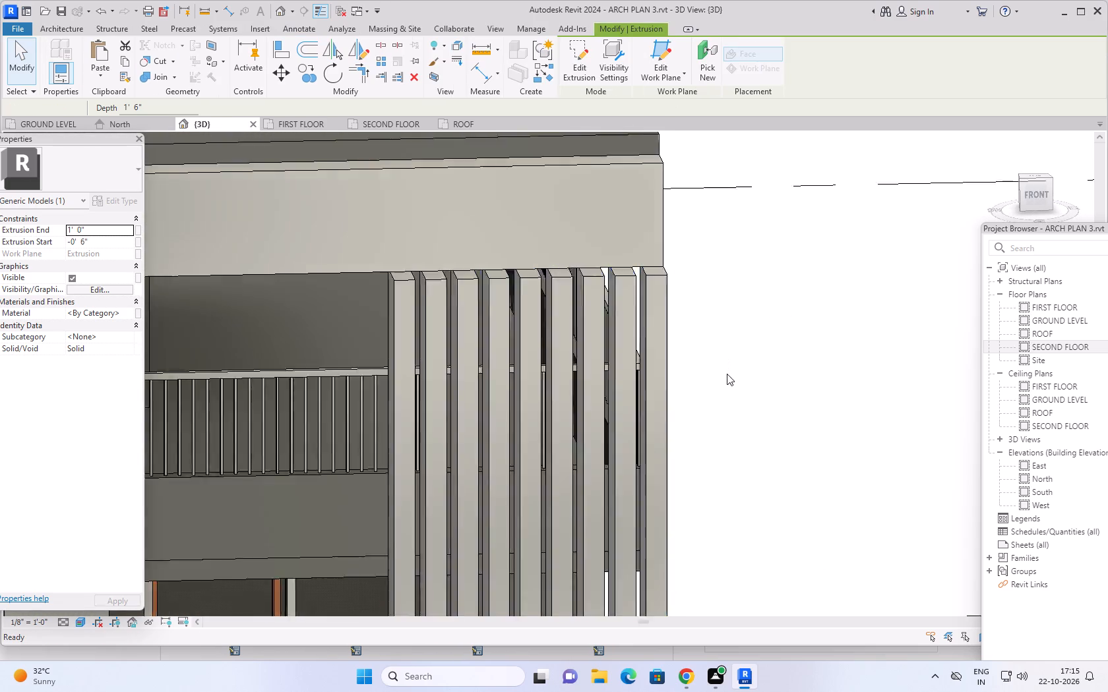
{"action": "scroll", "coordinate": [727, 374], "scroll_direction": "down", "scroll_amount": 1}
{"action": "middle_click_drag", "start_coordinate": [725, 380], "coordinate": [532, 245]}
{"action": "scroll", "coordinate": [601, 310], "scroll_direction": "down", "scroll_amount": 5}
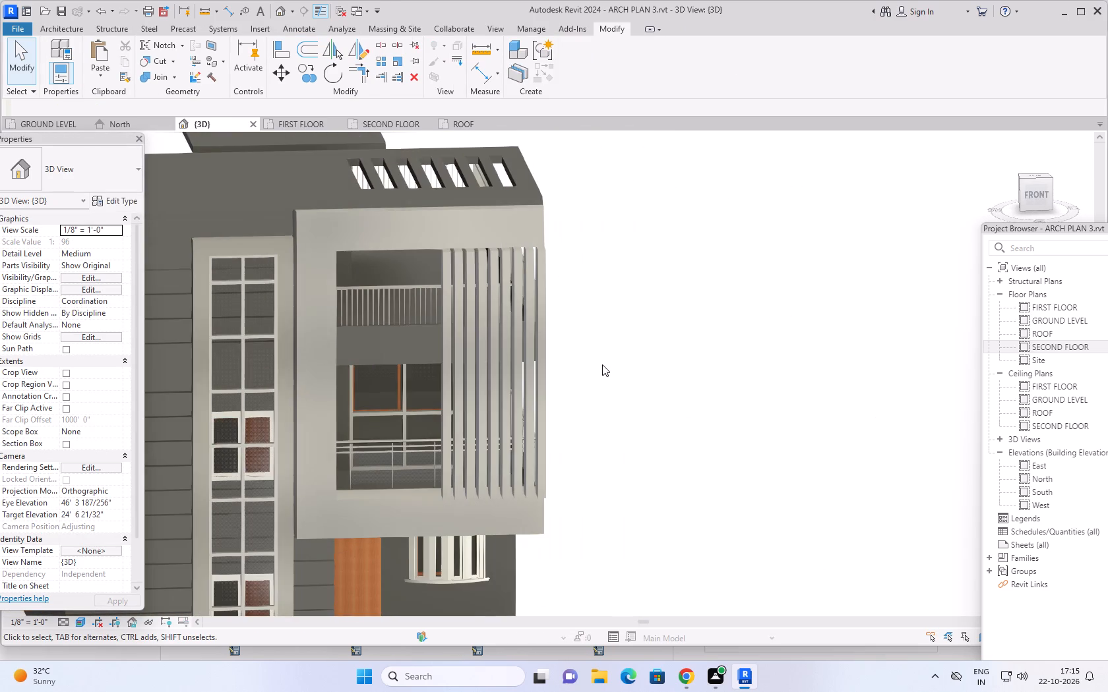
{"action": "middle_click_drag", "start_coordinate": [596, 376], "coordinate": [577, 348]}
{"action": "scroll", "coordinate": [581, 349], "scroll_direction": "down", "scroll_amount": 4}
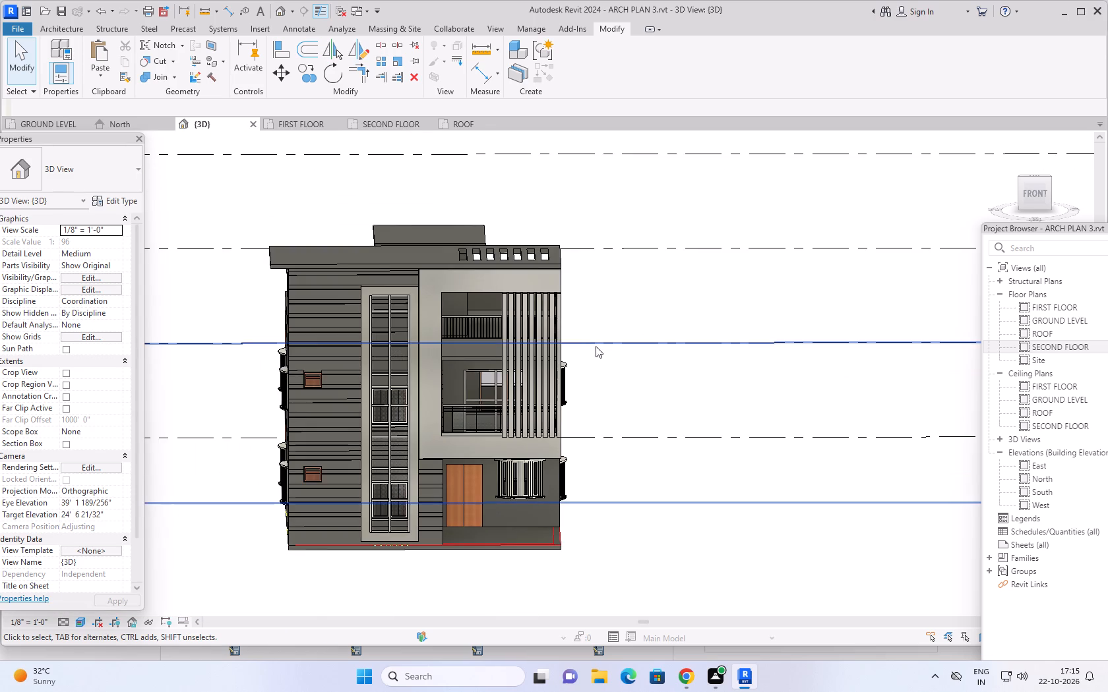
{"action": "middle_click_drag", "start_coordinate": [603, 358], "coordinate": [593, 316], "text": "shift"}
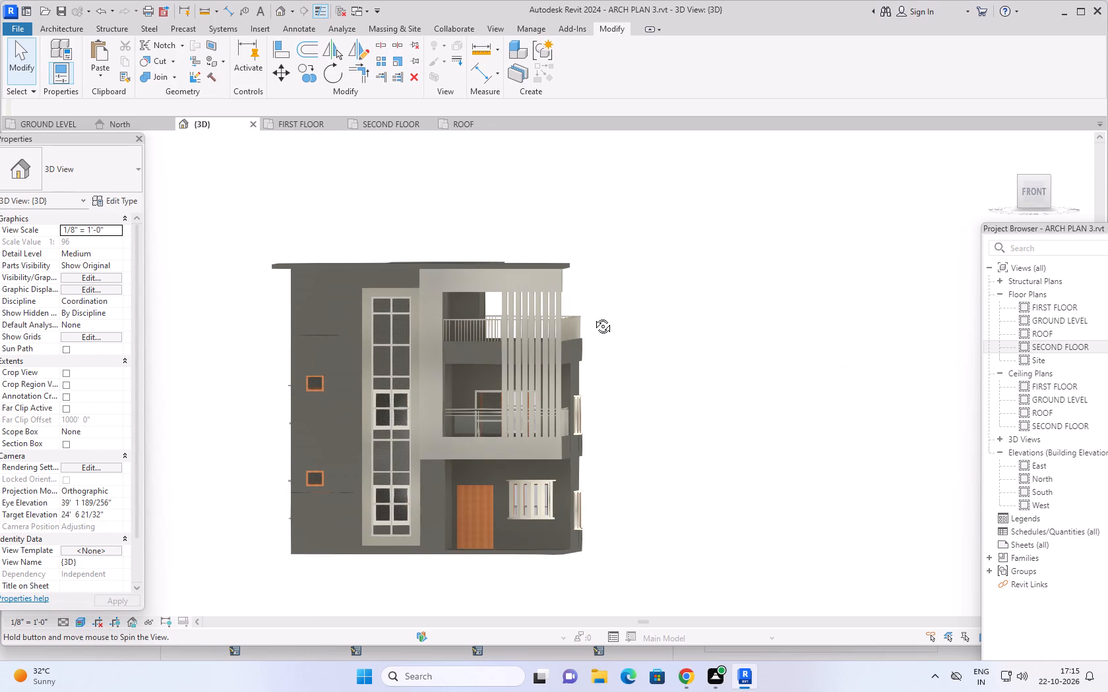
{"action": "middle_click_drag", "start_coordinate": [593, 316], "coordinate": [596, 320], "text": "shift"}
{"action": "scroll", "coordinate": [648, 358], "scroll_direction": "down", "scroll_amount": 1}
{"action": "middle_click_drag", "start_coordinate": [645, 360], "coordinate": [485, 350], "text": "shift"}
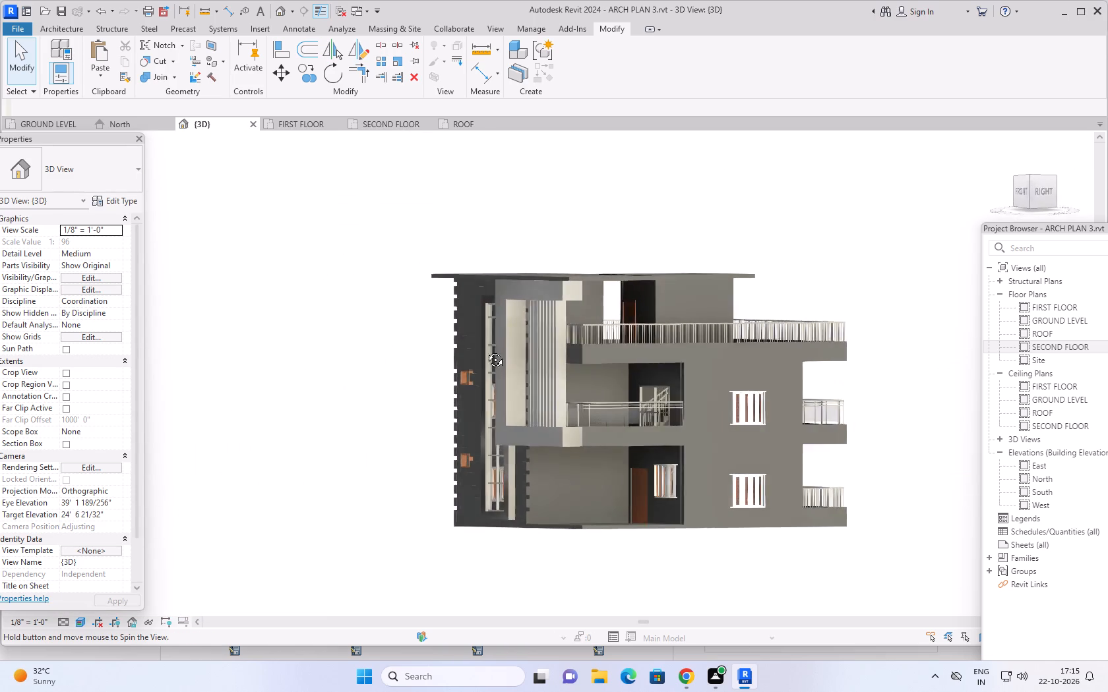
{"action": "middle_click_drag", "start_coordinate": [485, 350], "coordinate": [447, 368], "text": "shift"}
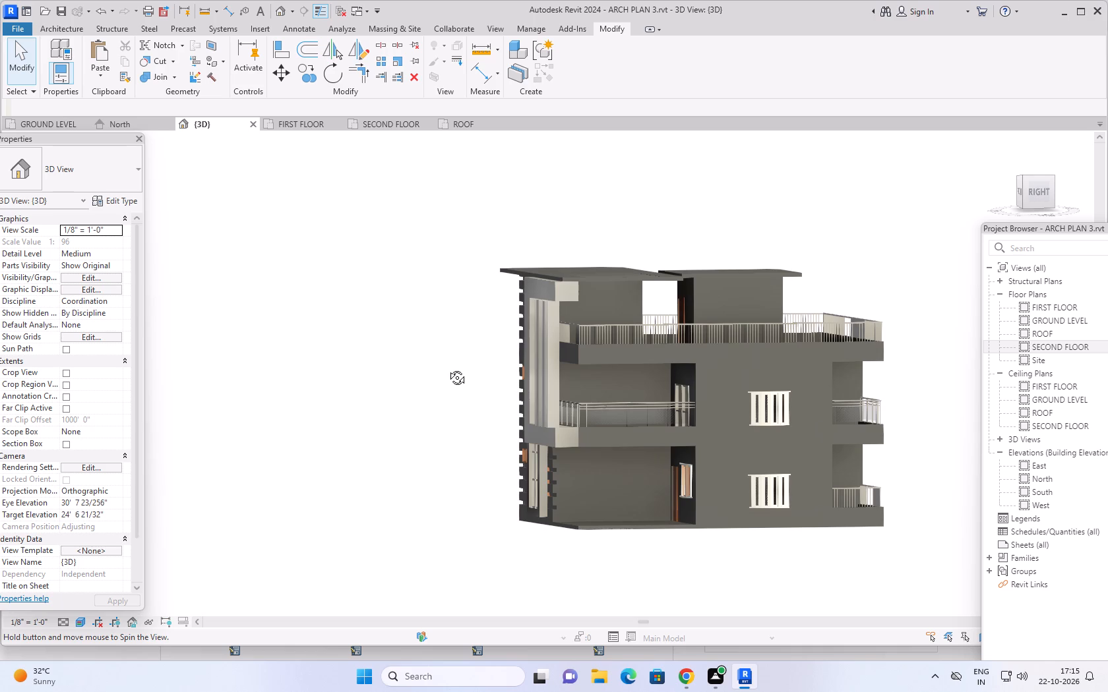
{"action": "middle_click_drag", "start_coordinate": [447, 368], "coordinate": [445, 375], "text": "shift"}
{"action": "scroll", "coordinate": [556, 393], "scroll_direction": "up", "scroll_amount": 3}
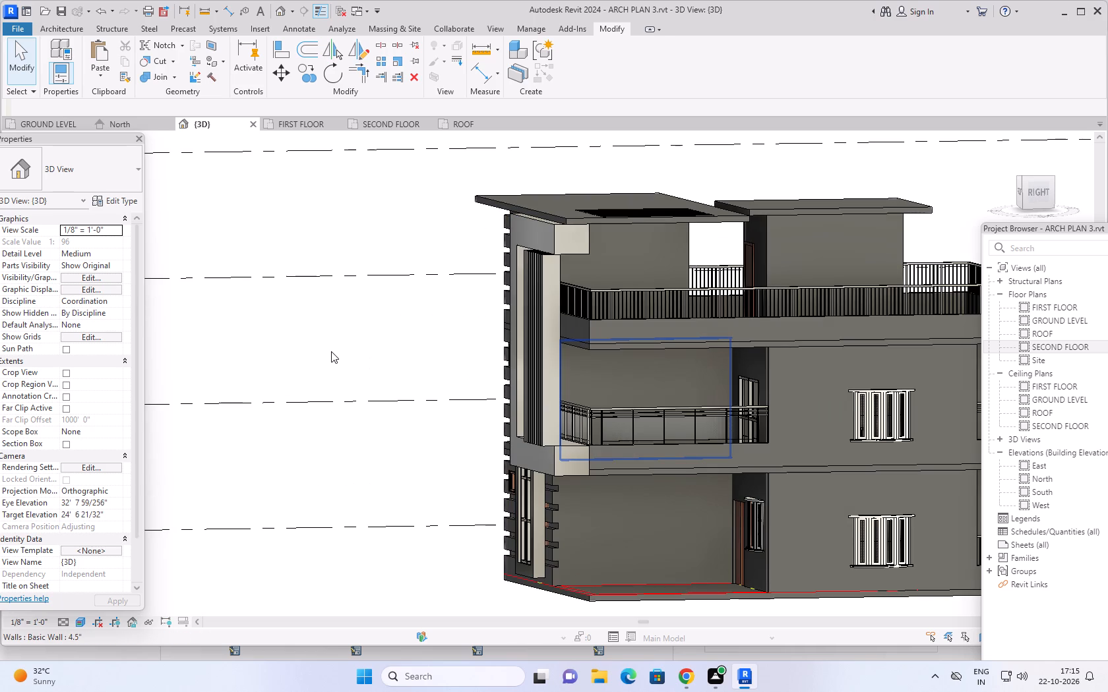
{"action": "scroll", "coordinate": [342, 340], "scroll_direction": "down", "scroll_amount": 1, "text": "shift"}
{"action": "middle_click_drag", "start_coordinate": [342, 340], "coordinate": [614, 344], "text": "shift"}
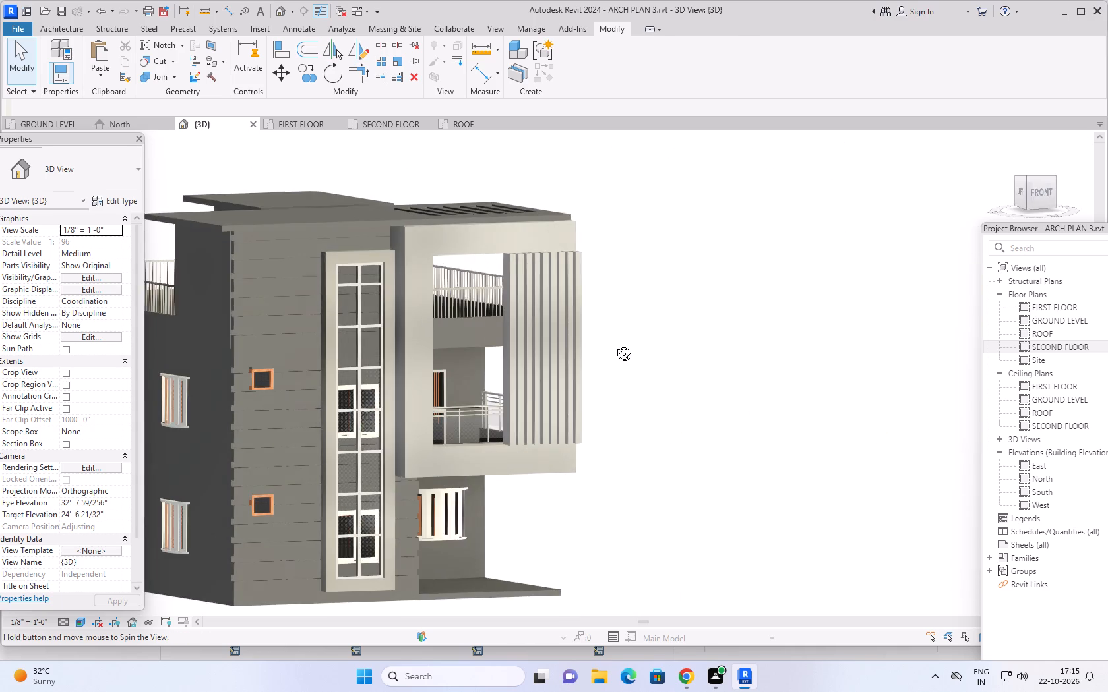
{"action": "middle_click_drag", "start_coordinate": [614, 344], "coordinate": [565, 337], "text": "shift"}
{"action": "middle_click_drag", "start_coordinate": [642, 360], "coordinate": [644, 279]}
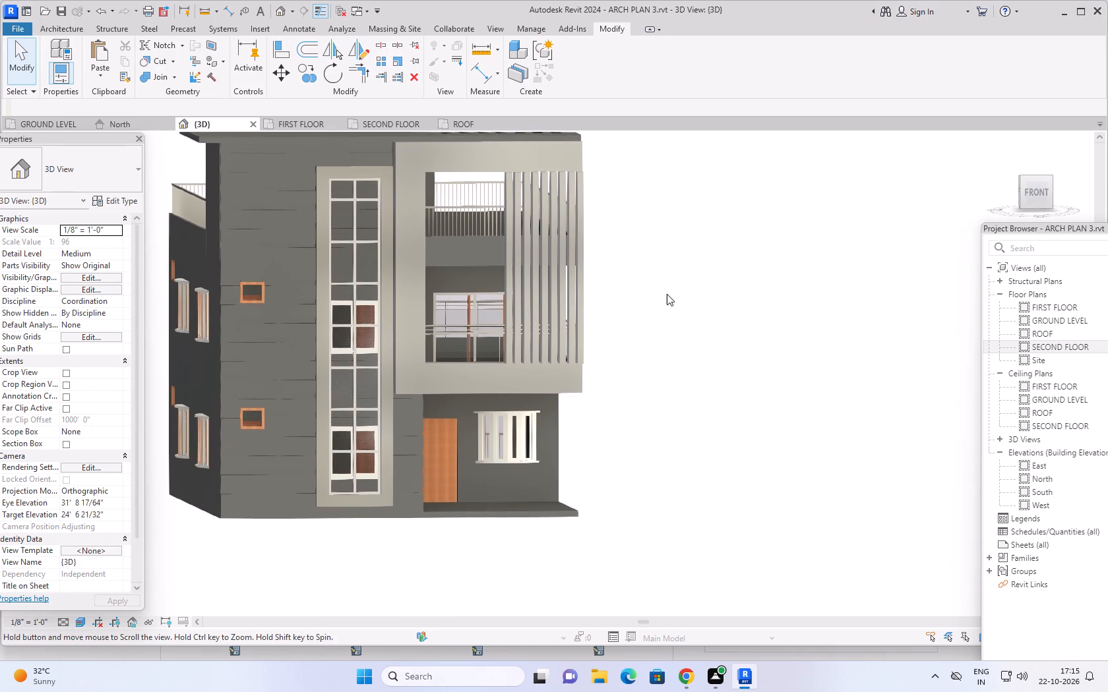
{"action": "middle_click_drag", "start_coordinate": [675, 320], "coordinate": [654, 324], "text": "shift"}
{"action": "scroll", "coordinate": [662, 318], "scroll_direction": "down", "scroll_amount": 3}
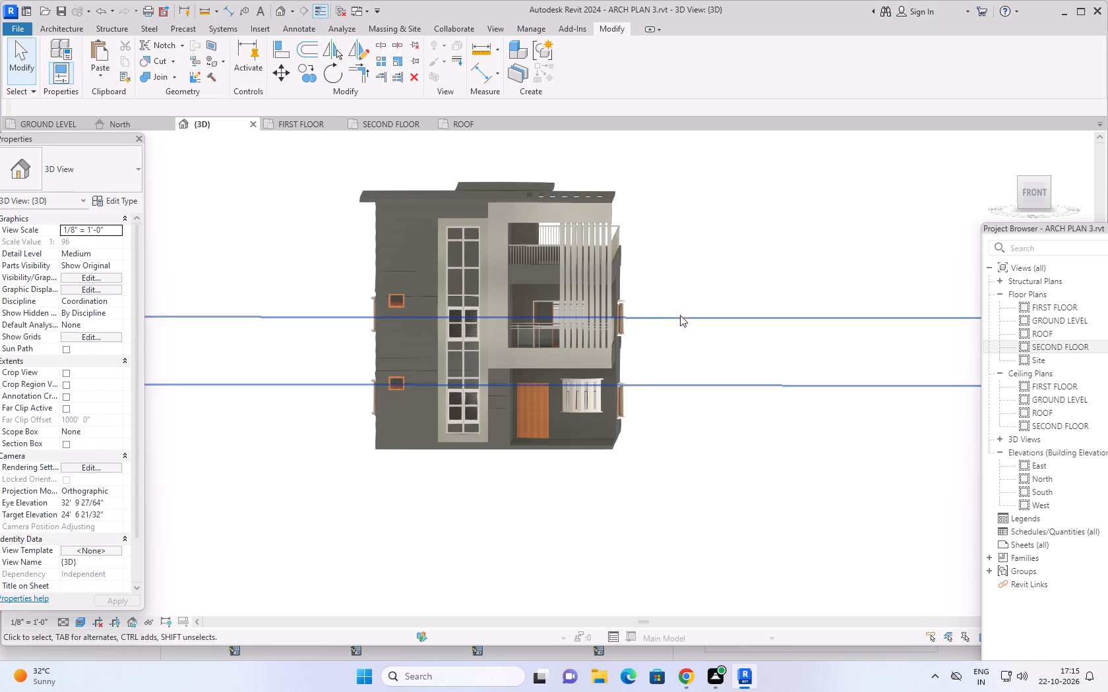
{"action": "middle_click_drag", "start_coordinate": [681, 312], "coordinate": [672, 364]}
{"action": "scroll", "coordinate": [689, 352], "scroll_direction": "up", "scroll_amount": 1}
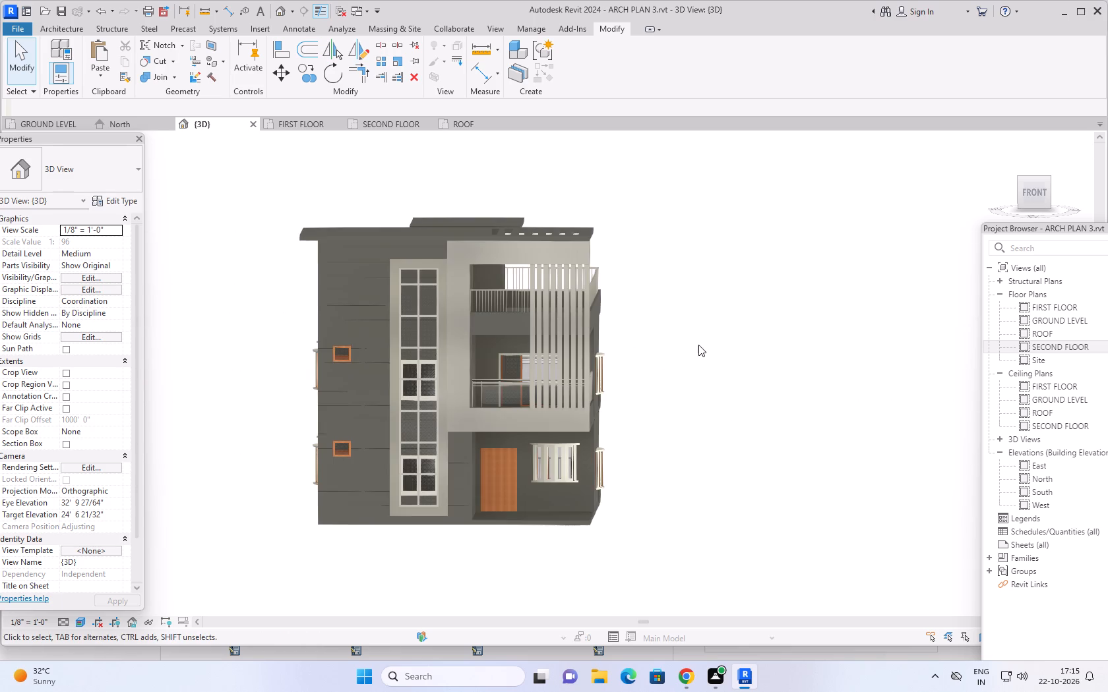
{"action": "middle_click_drag", "start_coordinate": [702, 340], "coordinate": [711, 349]}
{"action": "middle_click", "coordinate": [711, 349]}
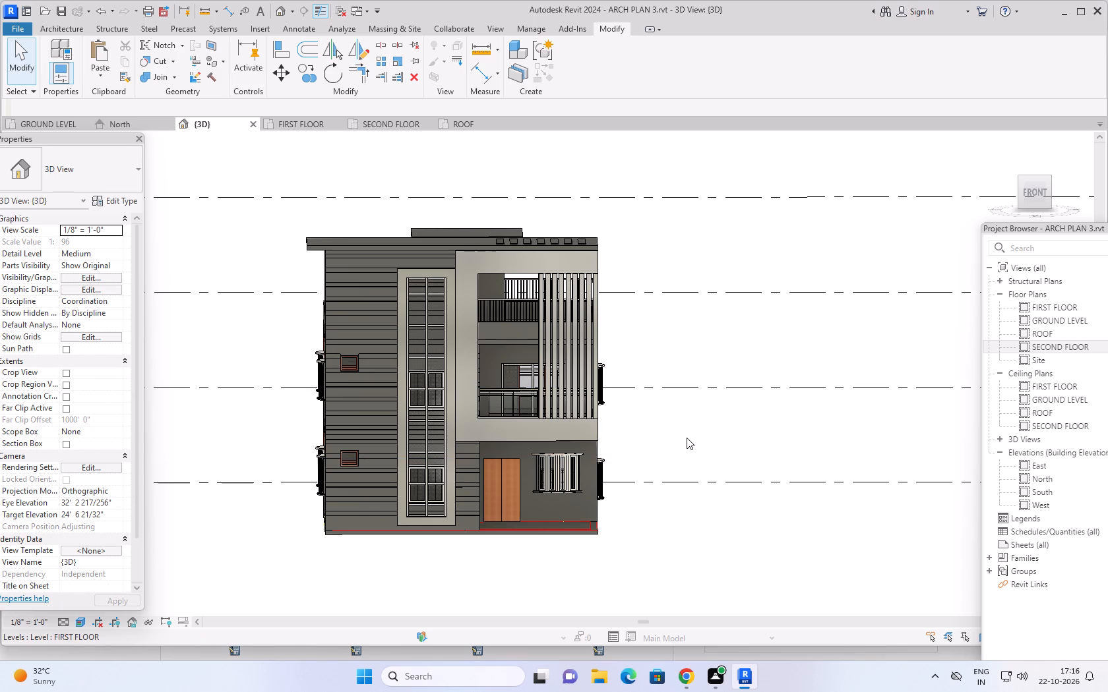
Review the whole front facade's proportions in 3D, from straight on and from the front-left corner above.
{"action": "middle_click_drag", "start_coordinate": [688, 435], "coordinate": [683, 397]}
{"action": "scroll", "coordinate": [687, 414], "scroll_direction": "up", "scroll_amount": 1}
{"action": "middle_click_drag", "start_coordinate": [689, 416], "coordinate": [689, 416]}
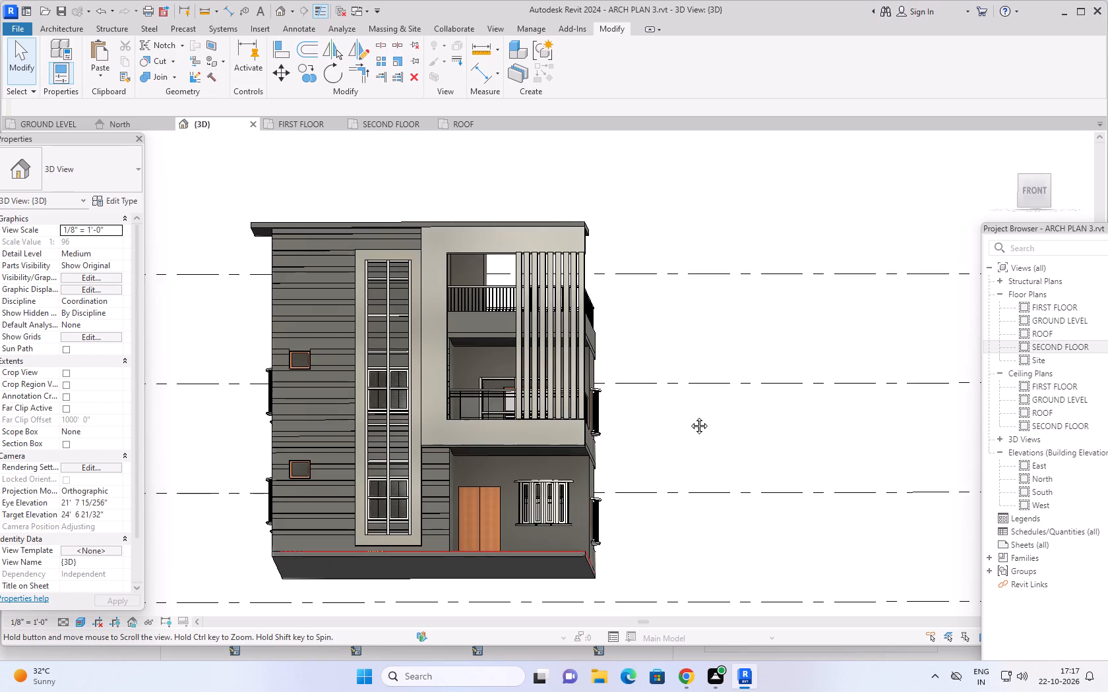
{"action": "middle_click_drag", "start_coordinate": [689, 416], "coordinate": [776, 490]}
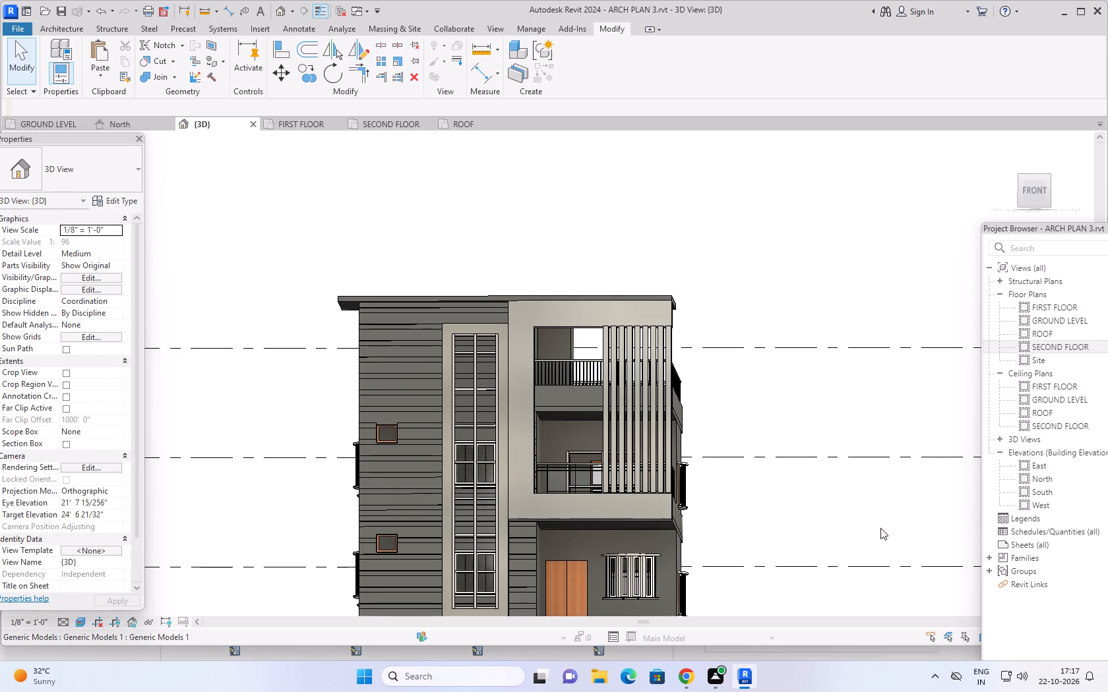
{"action": "scroll", "coordinate": [880, 528], "scroll_direction": "down", "scroll_amount": 2}
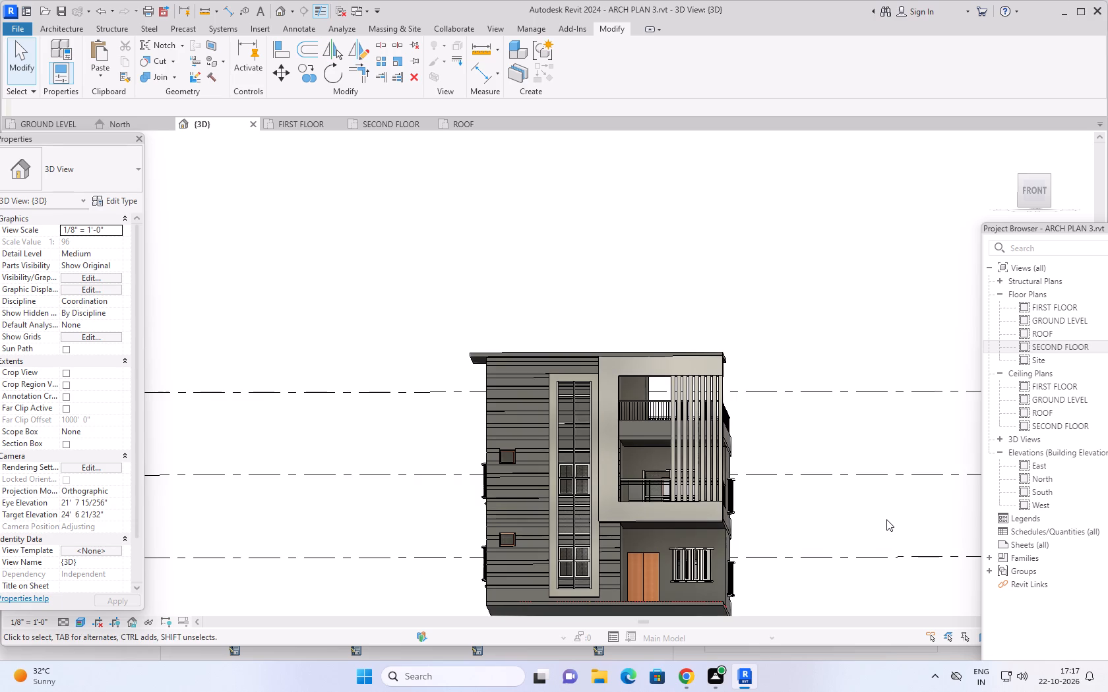
{"action": "middle_click_drag", "start_coordinate": [875, 476], "coordinate": [841, 467]}
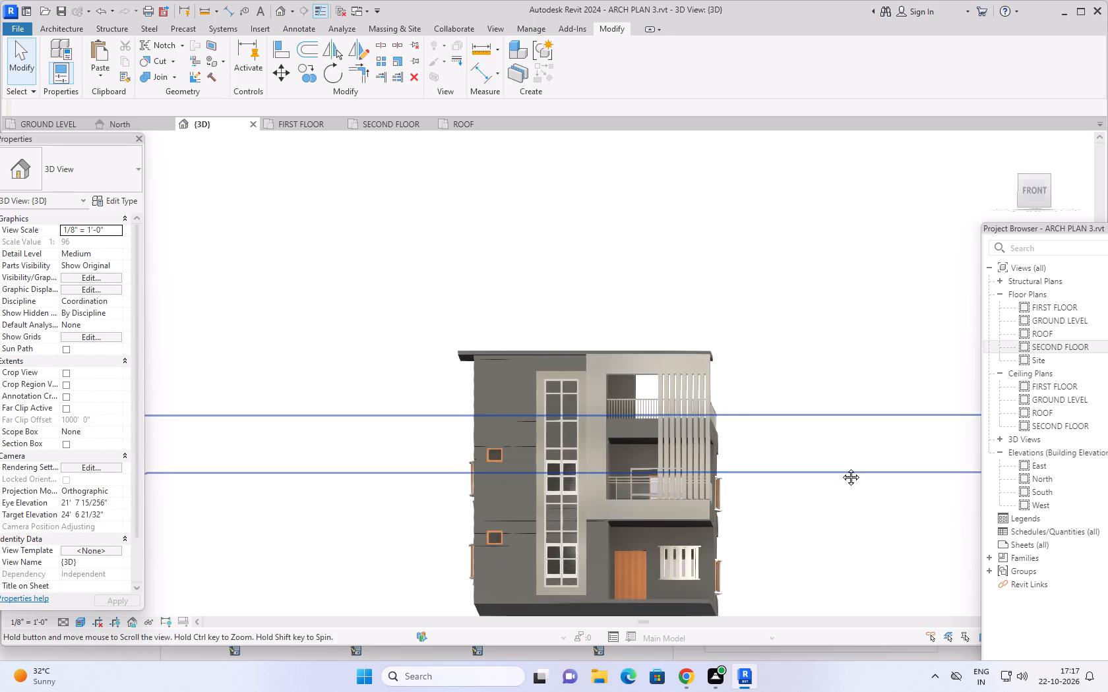
{"action": "middle_click_drag", "start_coordinate": [841, 467], "coordinate": [807, 455]}
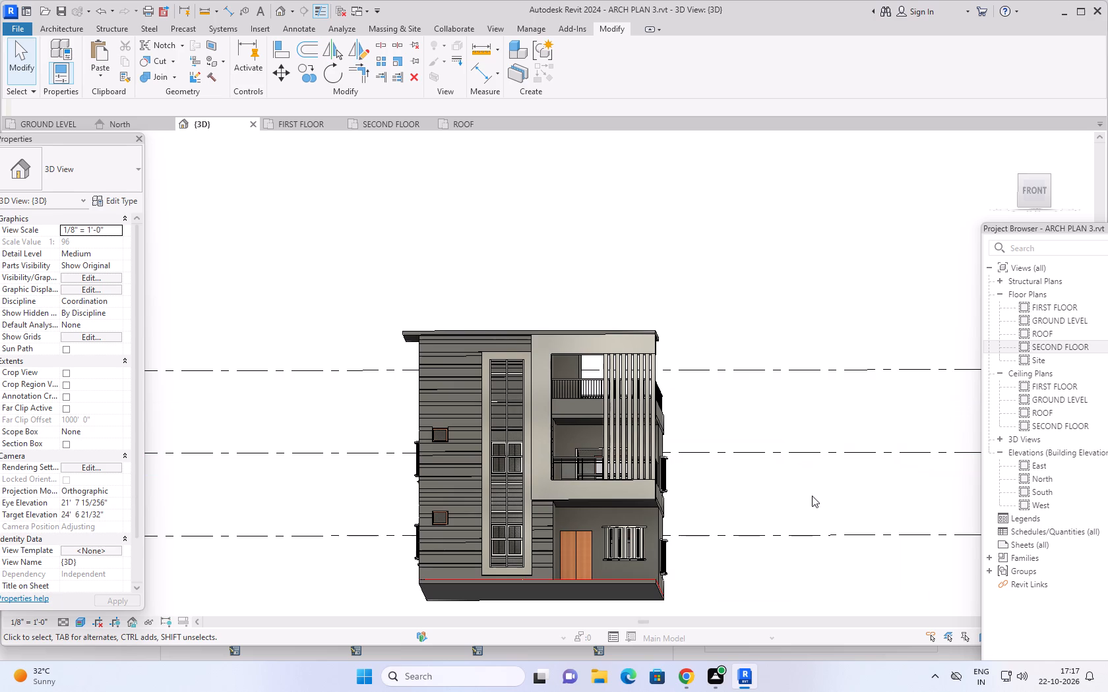
{"action": "middle_click_drag", "start_coordinate": [812, 496], "coordinate": [816, 552], "text": "shift"}
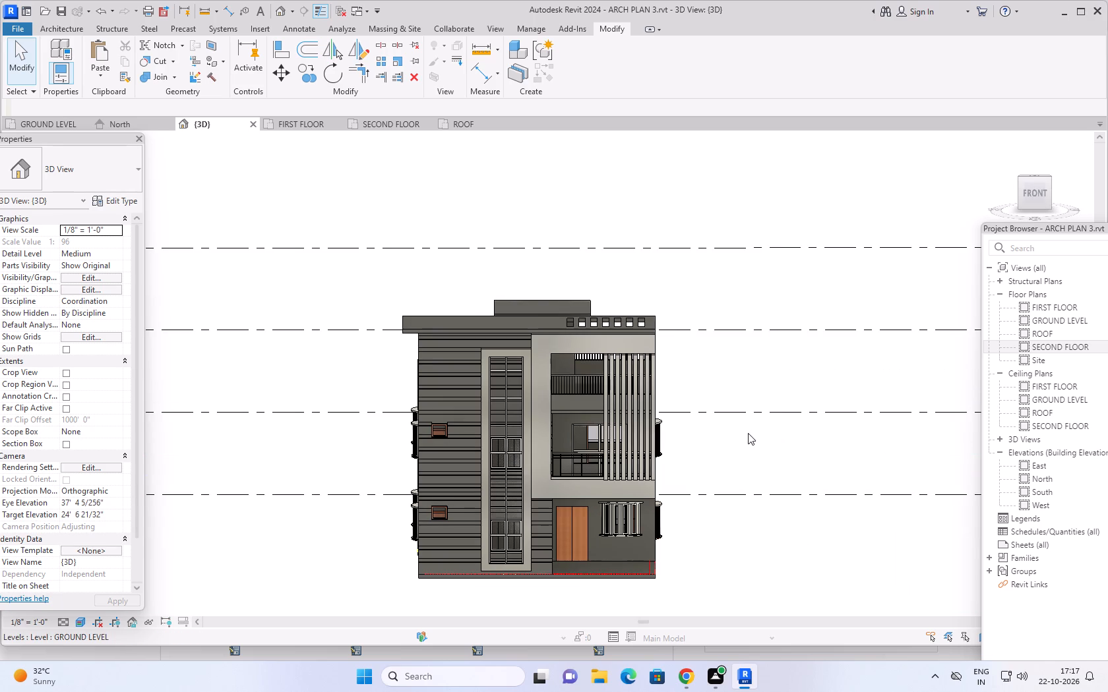
{"action": "middle_click_drag", "start_coordinate": [741, 434], "coordinate": [761, 476]}
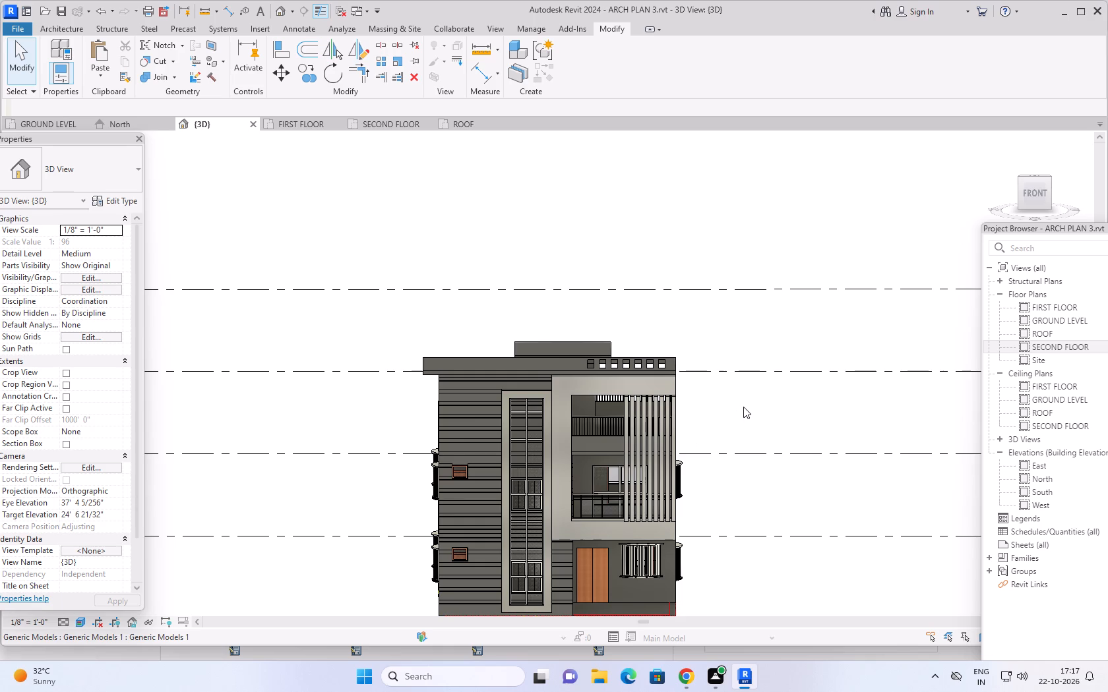
{"action": "middle_click_drag", "start_coordinate": [732, 413], "coordinate": [749, 446], "text": "shift"}
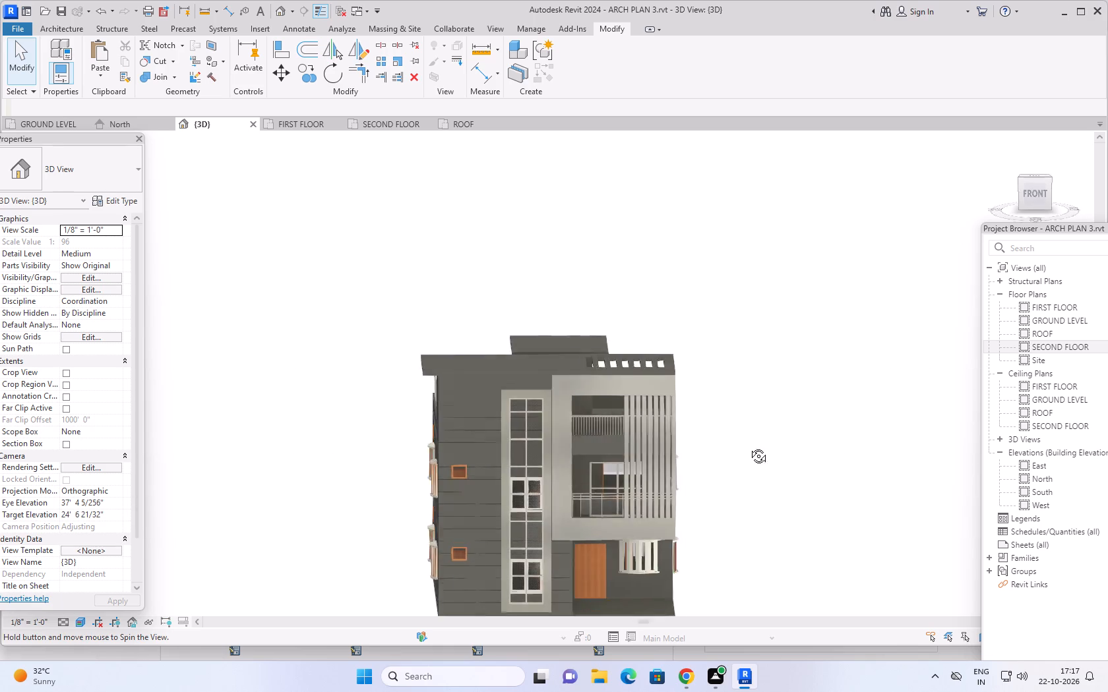
{"action": "middle_click_drag", "start_coordinate": [749, 446], "coordinate": [815, 471], "text": "shift"}
{"action": "middle_click_drag", "start_coordinate": [753, 435], "coordinate": [816, 453]}
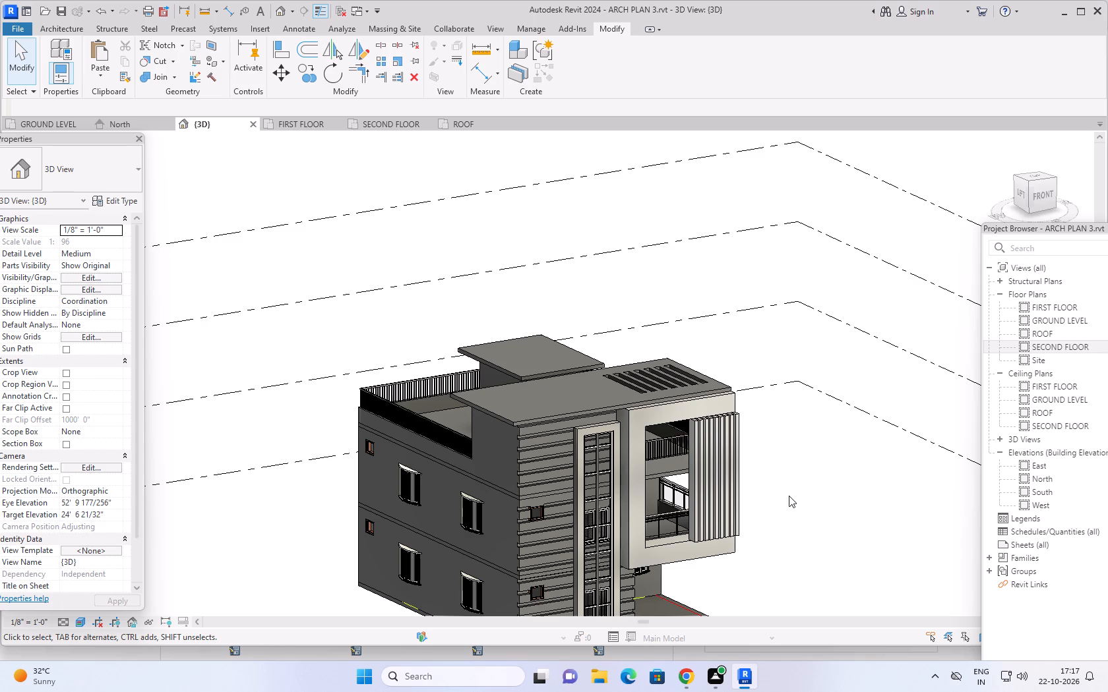
Reopen the in-place facade model and open the sketch of the nine-fin extrusion for editing.
{"action": "scroll", "coordinate": [707, 525], "scroll_direction": "up", "scroll_amount": 5}
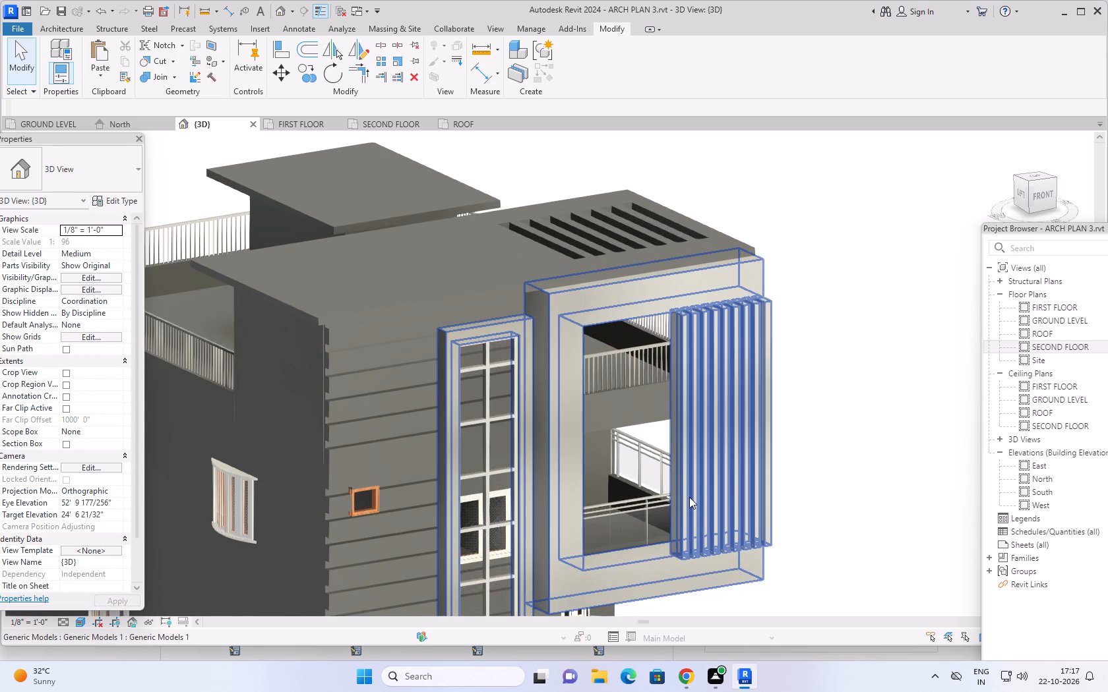
{"action": "left_click", "coordinate": [682, 484]}
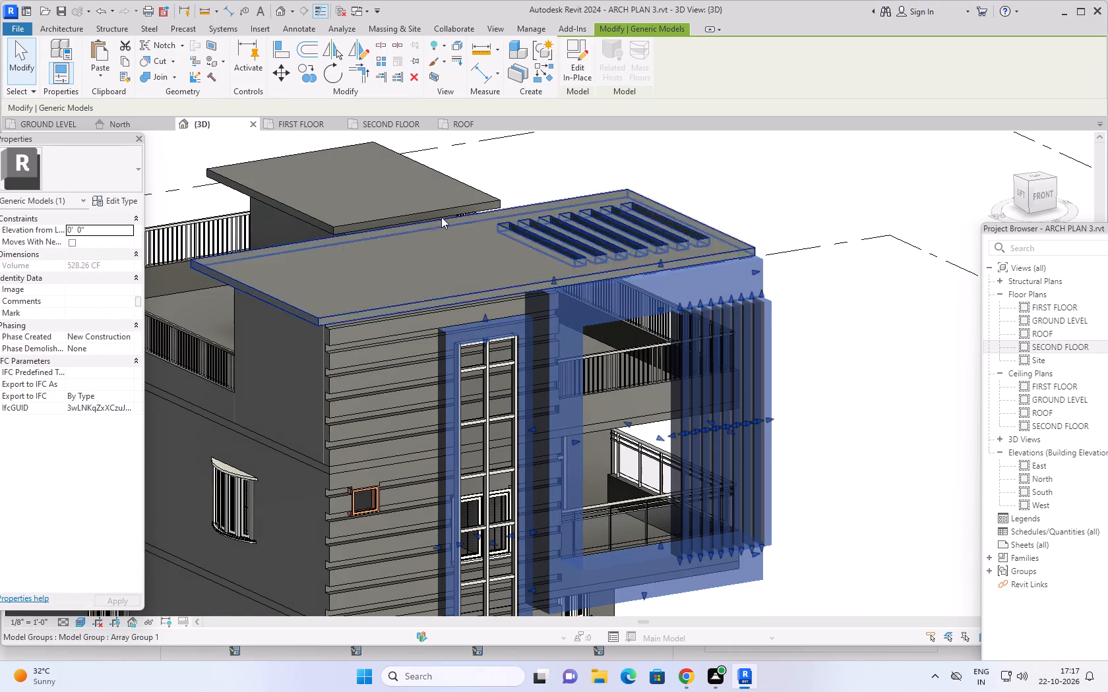
{"action": "left_click", "coordinate": [574, 66]}
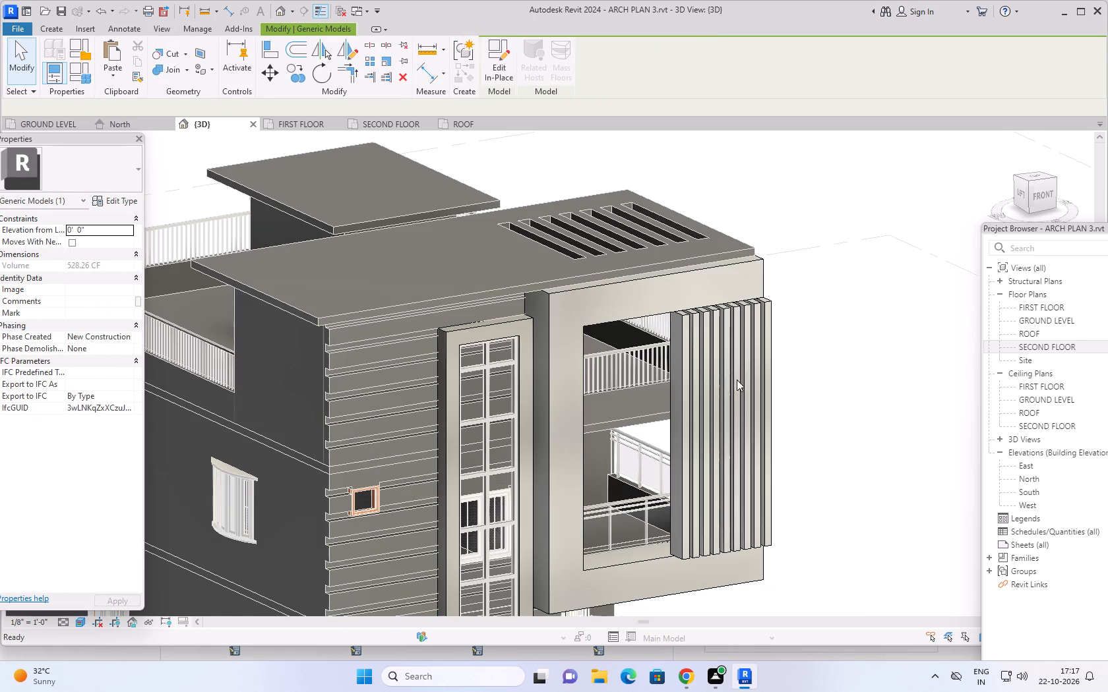
{"action": "left_click", "coordinate": [711, 380]}
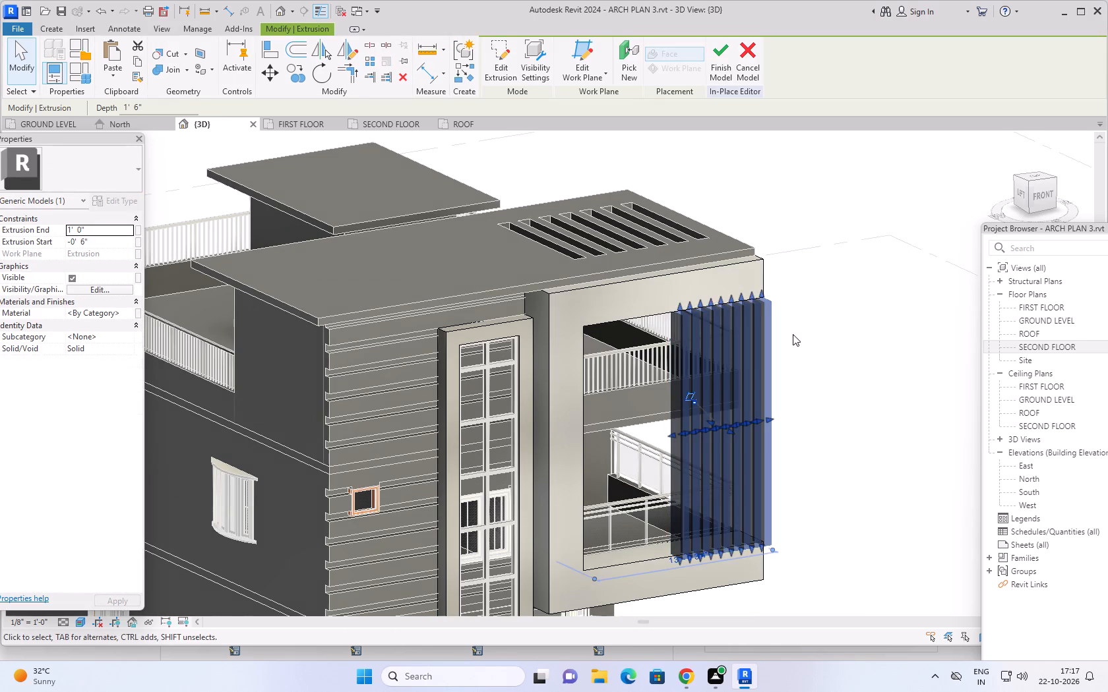
{"action": "middle_click_drag", "start_coordinate": [811, 349], "coordinate": [717, 355], "text": "shift"}
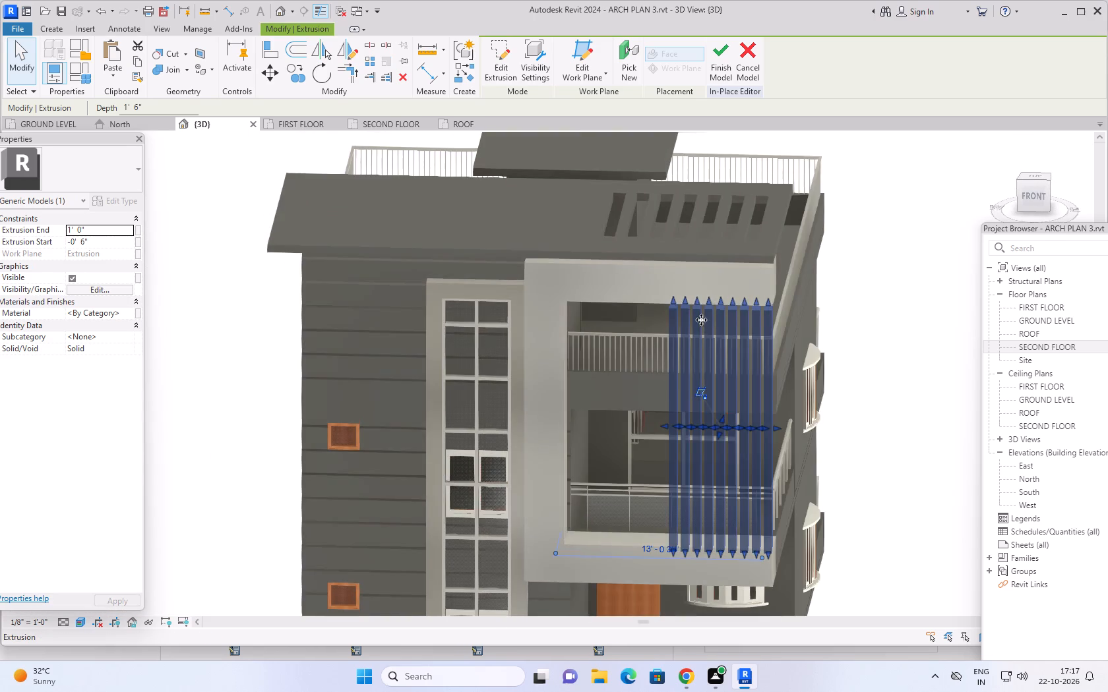
{"action": "left_click", "coordinate": [501, 57]}
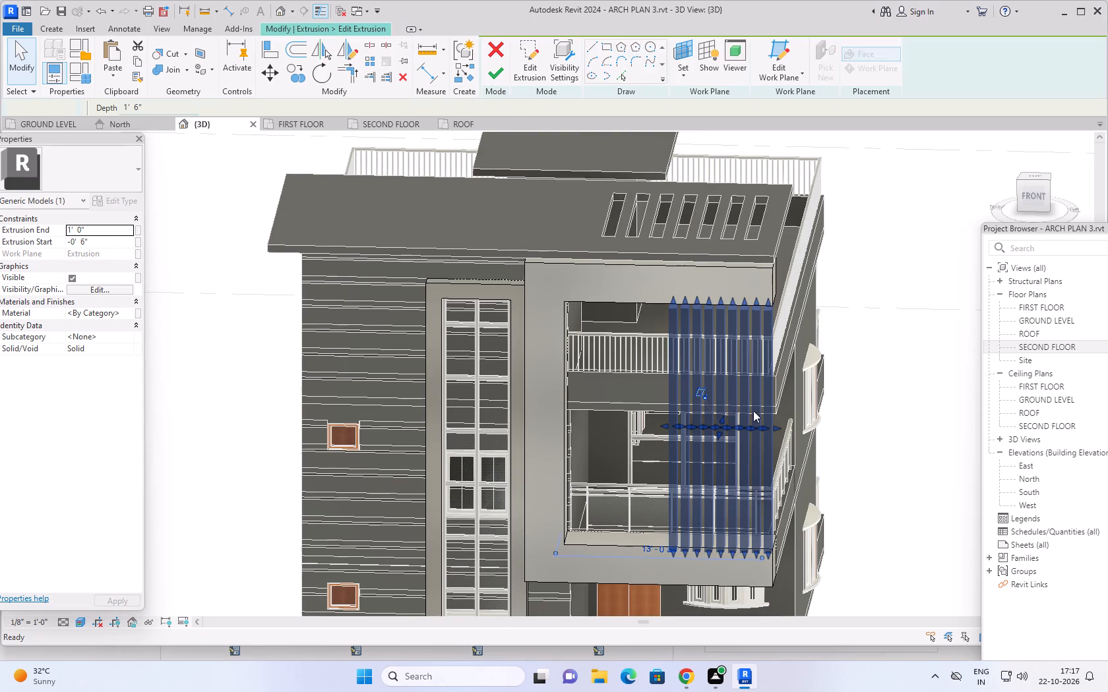
{"action": "middle_click_drag", "start_coordinate": [816, 368], "coordinate": [672, 365]}
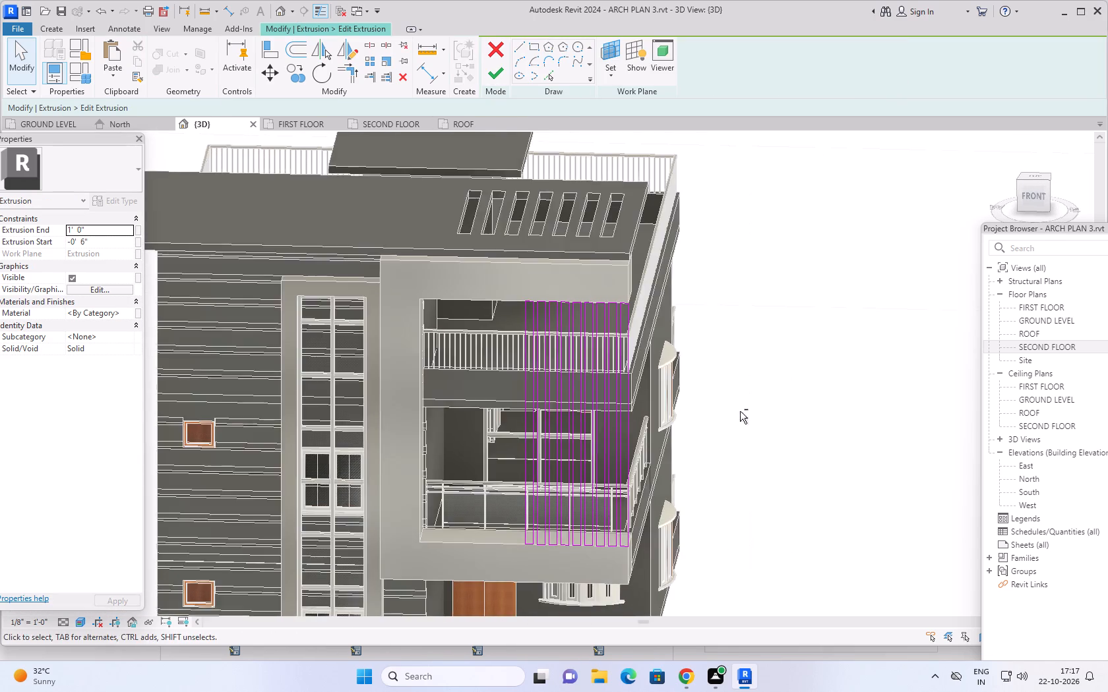
{"action": "middle_click_drag", "start_coordinate": [740, 411], "coordinate": [772, 371], "text": "shift"}
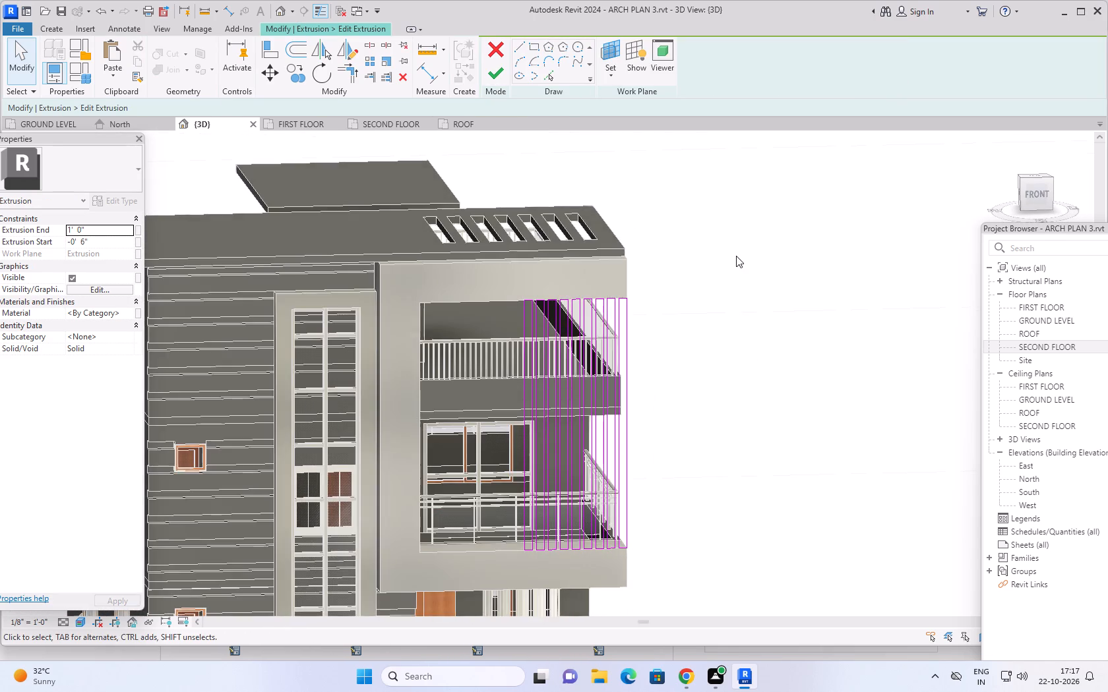
Delete the six vertical sketch lines of the three leftmost fins, leaving the six fins toward the facade's outer edge.
{"action": "scroll", "coordinate": [727, 258], "scroll_direction": "up", "scroll_amount": 3}
{"action": "key", "text": "Escape"}
{"action": "key", "text": "Escape"}
{"action": "key", "text": "Escape"}
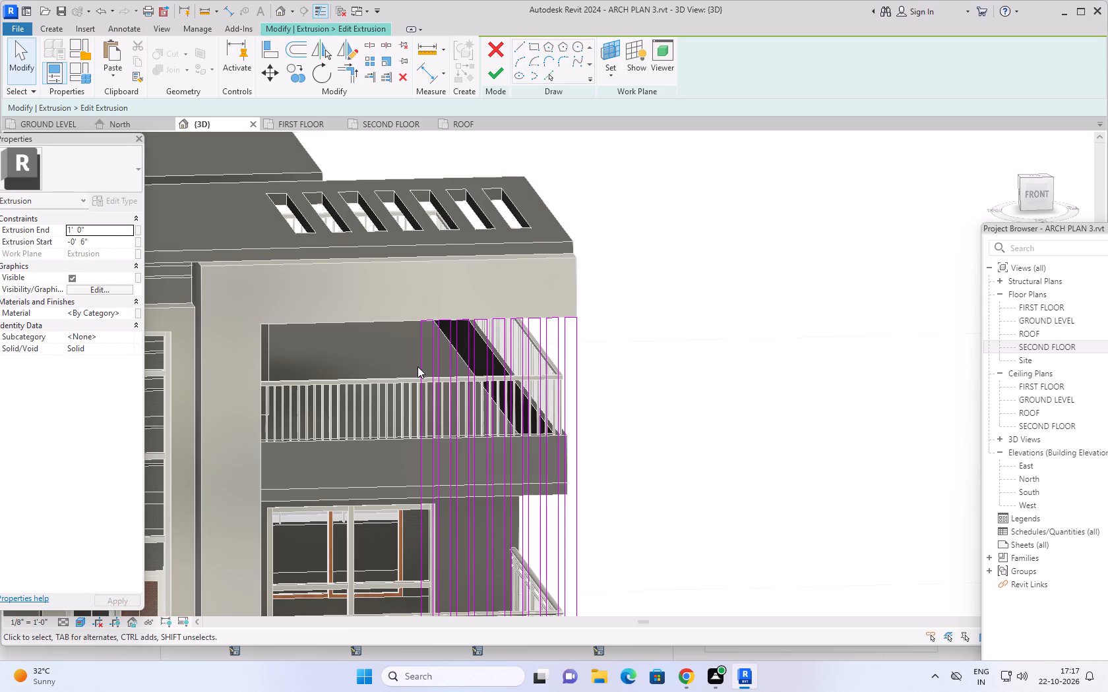
{"action": "left_click", "coordinate": [417, 366]}
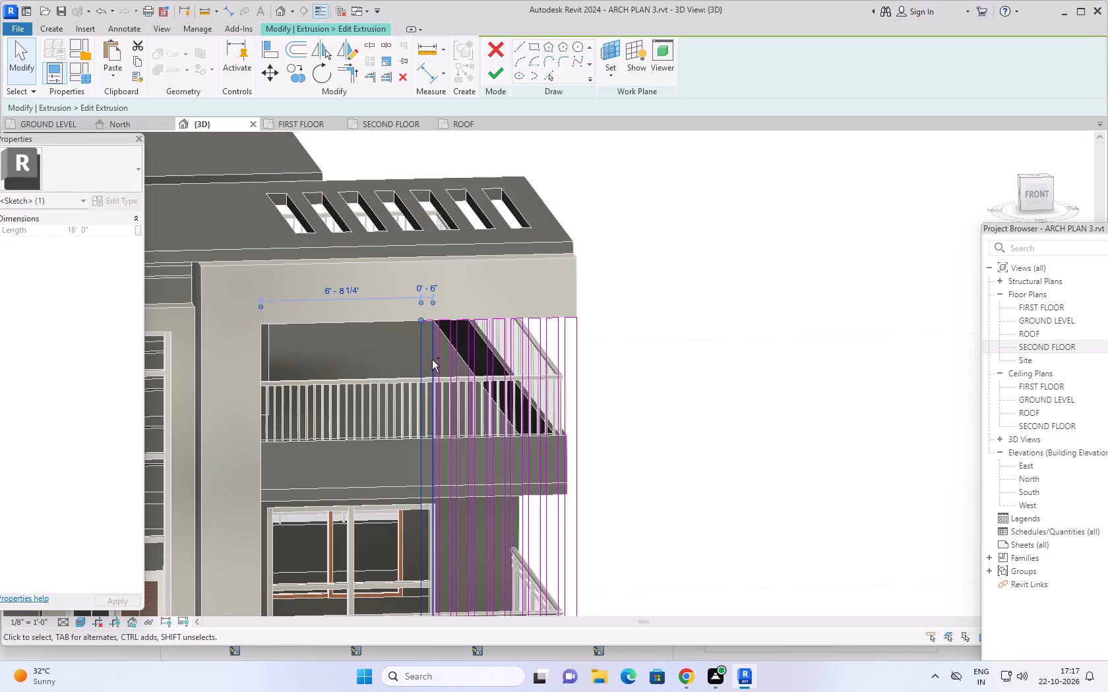
{"action": "left_click", "coordinate": [432, 360], "text": "ctrl"}
{"action": "left_click", "coordinate": [438, 359], "text": "ctrl"}
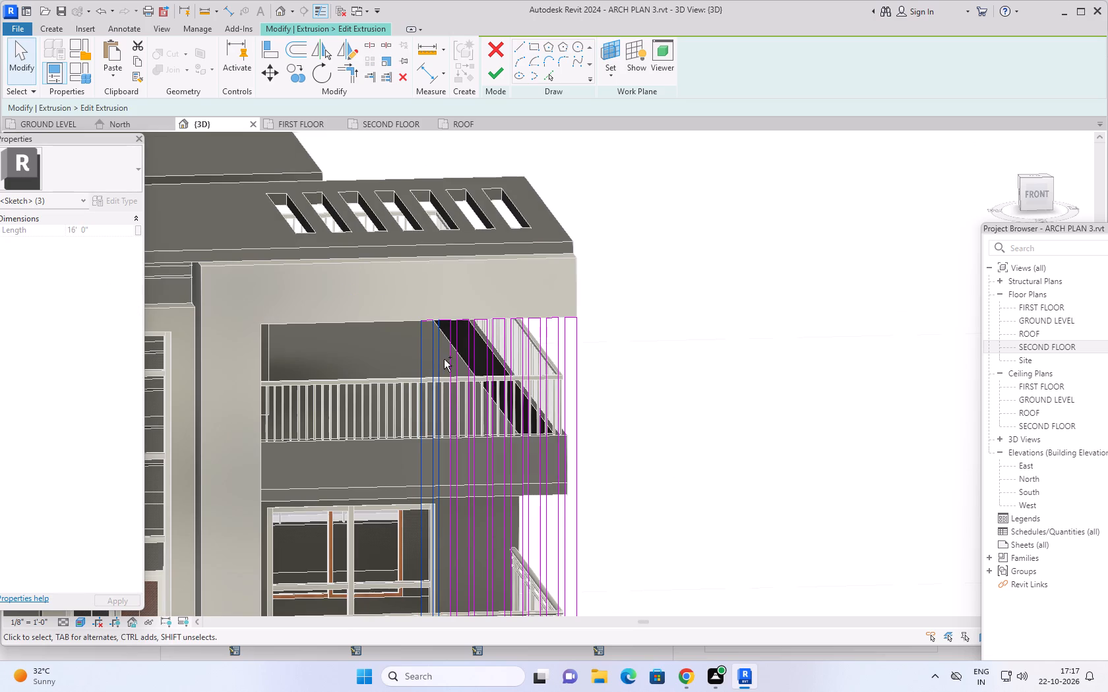
{"action": "left_click", "coordinate": [448, 359], "text": "ctrl"}
{"action": "left_click", "coordinate": [456, 360], "text": "ctrl"}
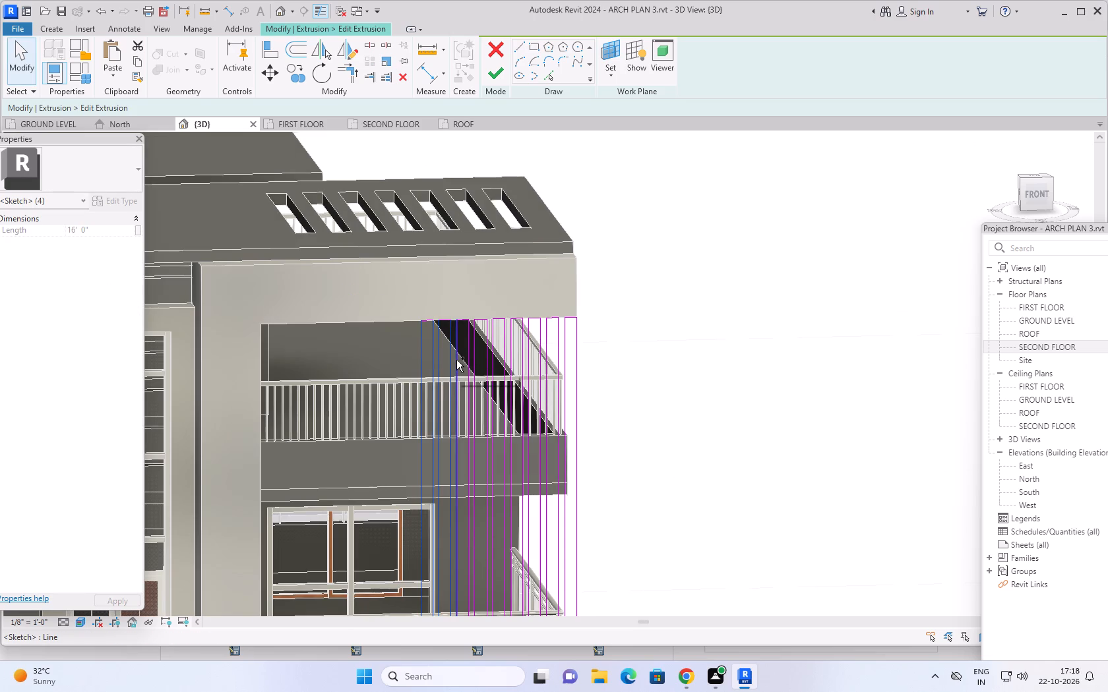
{"action": "left_click", "coordinate": [466, 360], "text": "ctrl"}
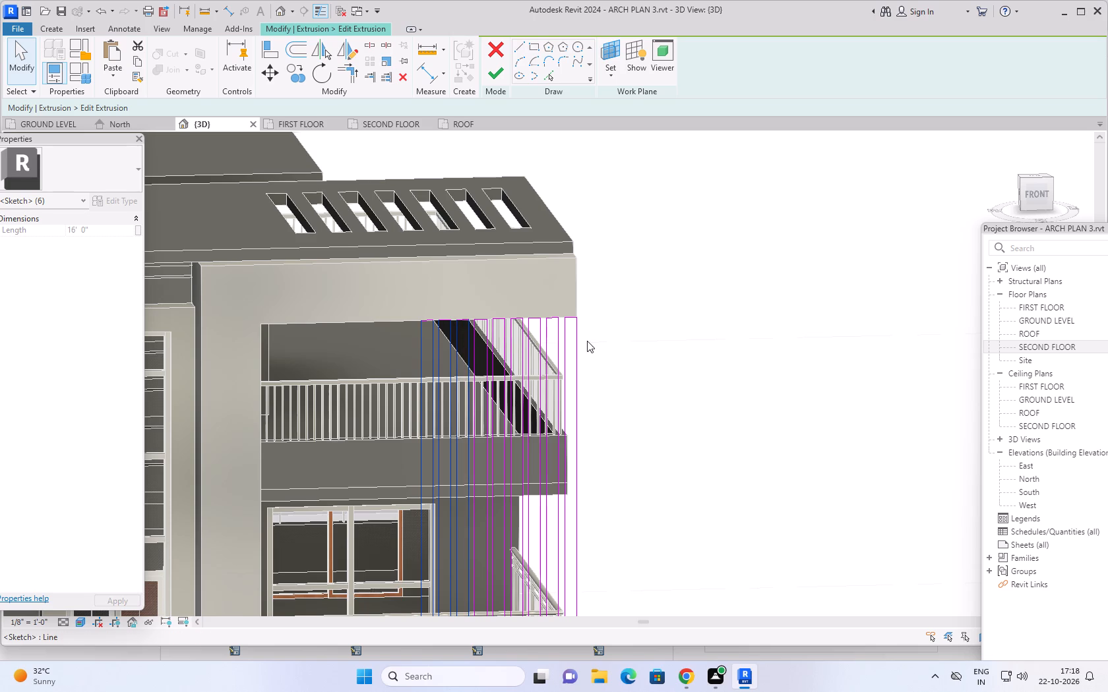
{"action": "key", "text": "Delete"}
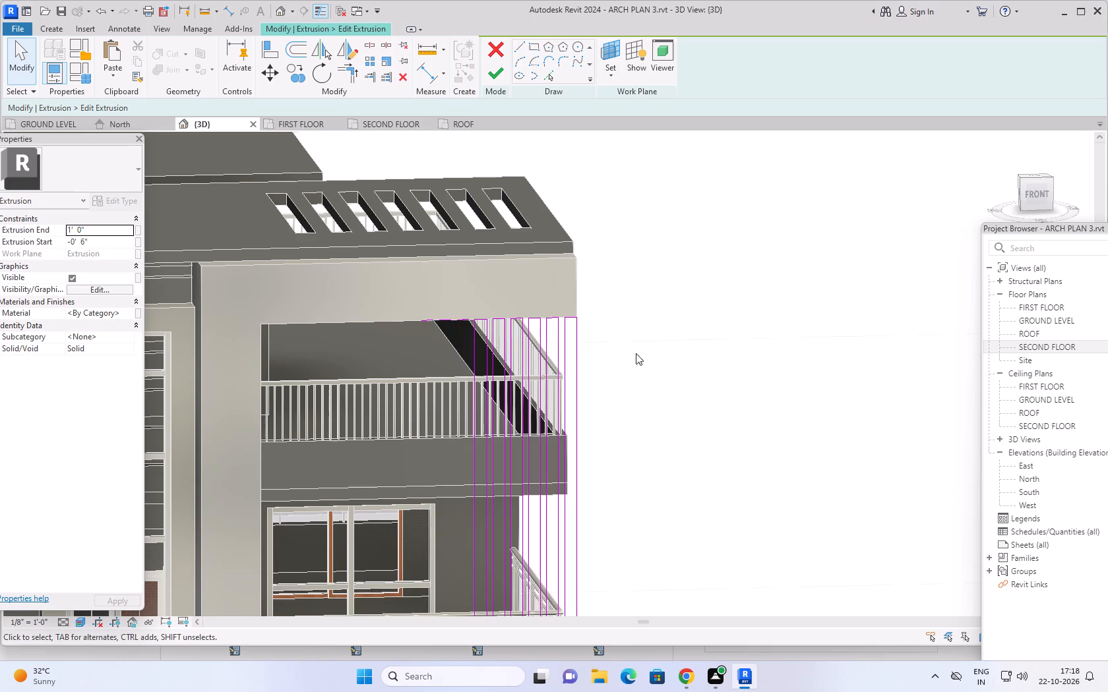
Delete the leftover short top and bottom lines of the three removed fins, and finish the sketch and in-place model.
{"action": "middle_click_drag", "start_coordinate": [644, 369], "coordinate": [677, 233]}
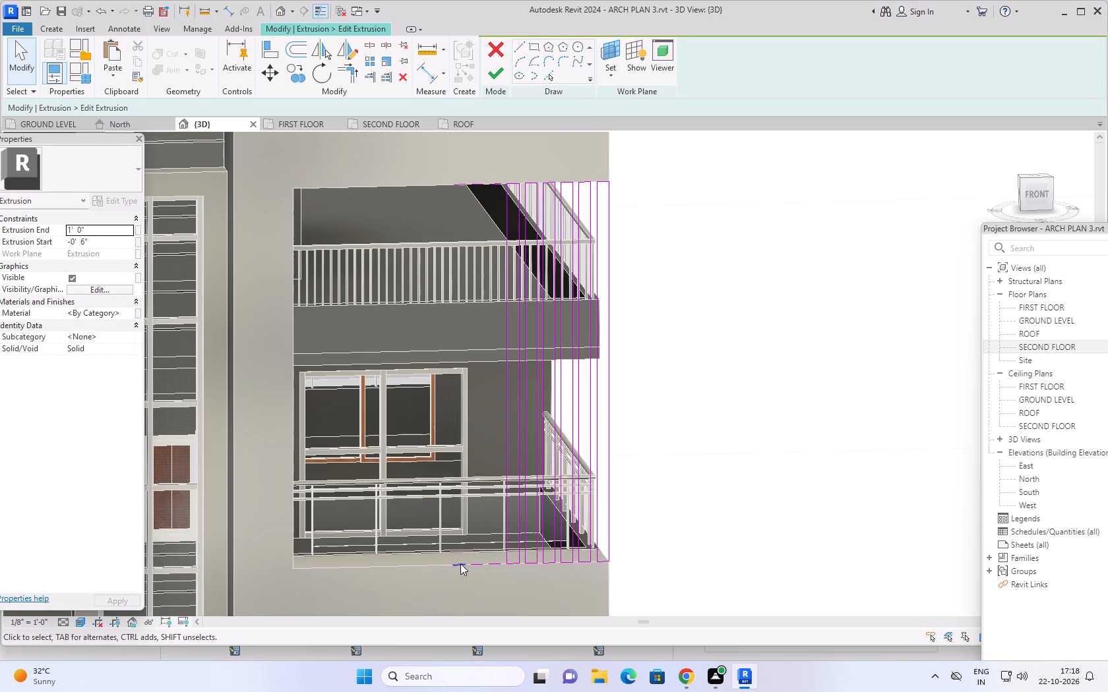
{"action": "left_click", "coordinate": [460, 563]}
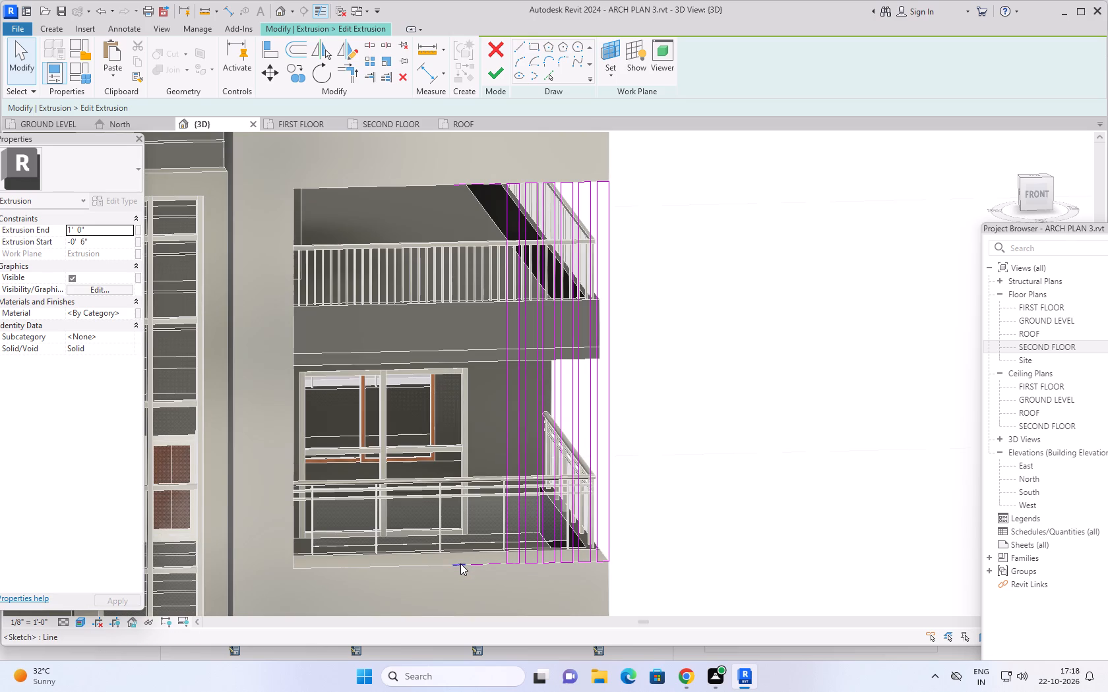
{"action": "left_click", "coordinate": [472, 564], "text": "ctrl"}
{"action": "left_click", "coordinate": [495, 564], "text": "ctrl"}
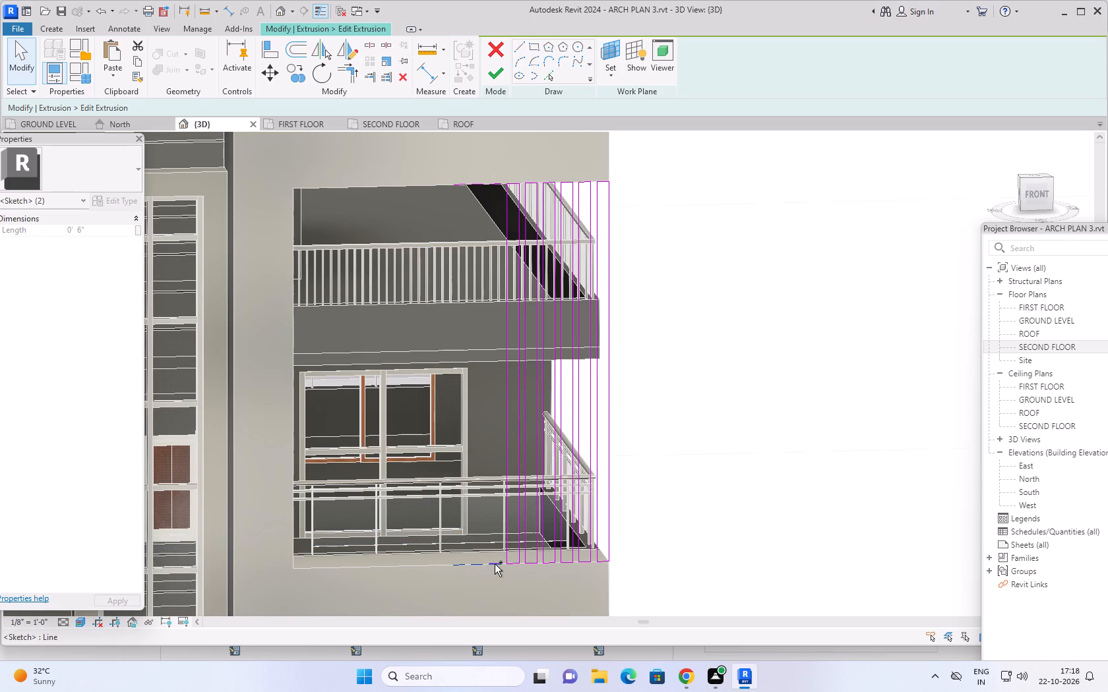
{"action": "left_click", "coordinate": [460, 185], "text": "ctrl"}
{"action": "left_click", "coordinate": [479, 185], "text": "ctrl"}
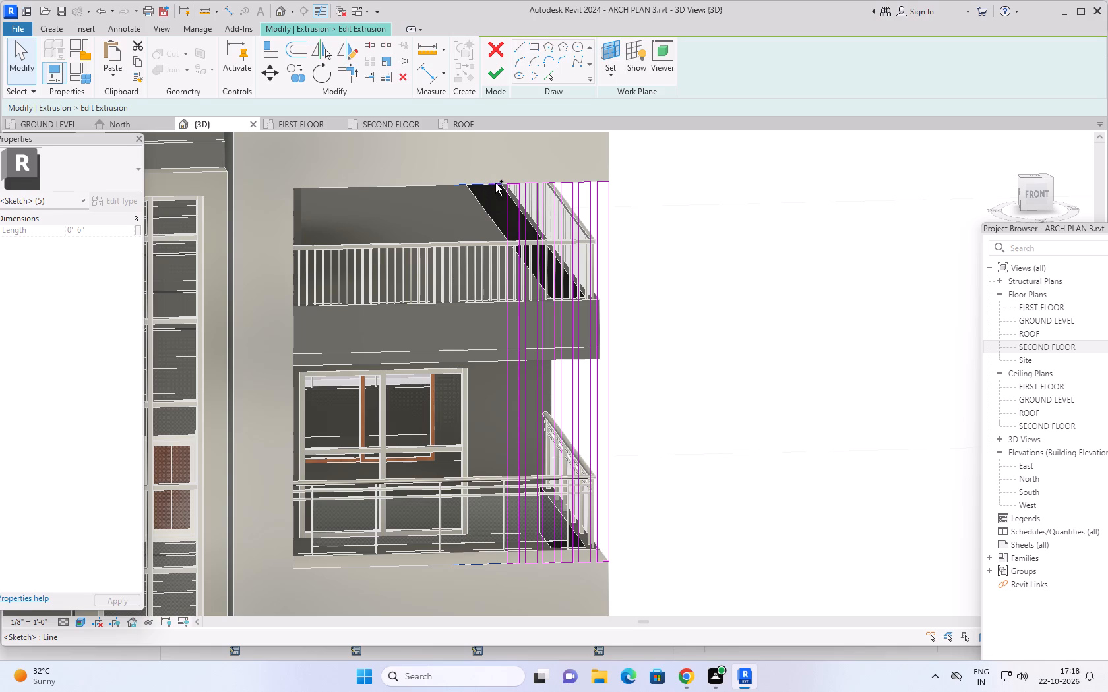
{"action": "left_click", "coordinate": [495, 183], "text": "ctrl"}
{"action": "key", "text": "Delete"}
{"action": "left_click", "coordinate": [501, 74]}
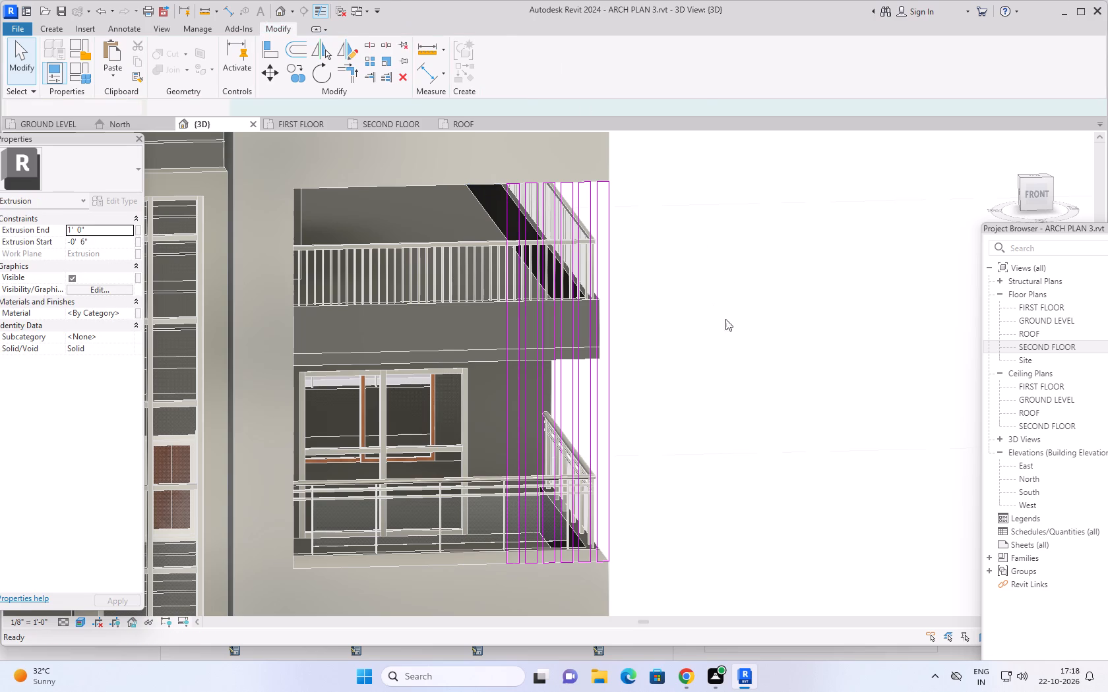
{"action": "scroll", "coordinate": [705, 326], "scroll_direction": "down", "scroll_amount": 2}
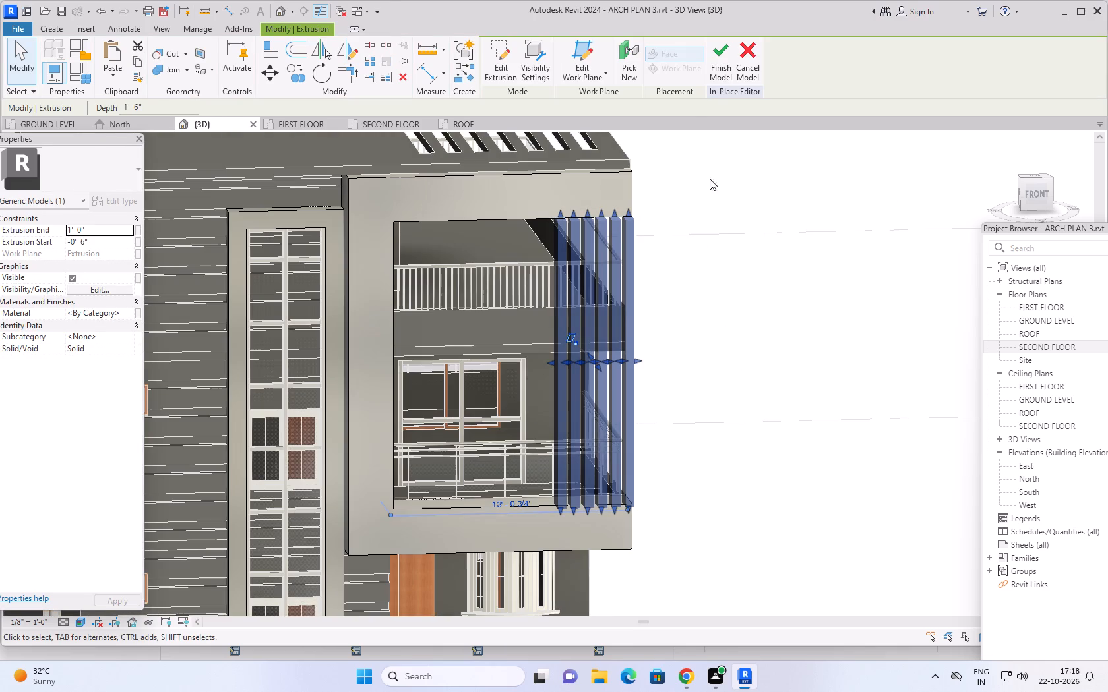
{"action": "left_click", "coordinate": [722, 47]}
Review the reduced row of vertical fins within the whole front facade in 3D, from above, below and straight on.
{"action": "scroll", "coordinate": [734, 313], "scroll_direction": "down", "scroll_amount": 3}
{"action": "middle_click_drag", "start_coordinate": [742, 360], "coordinate": [730, 366], "text": "shift"}
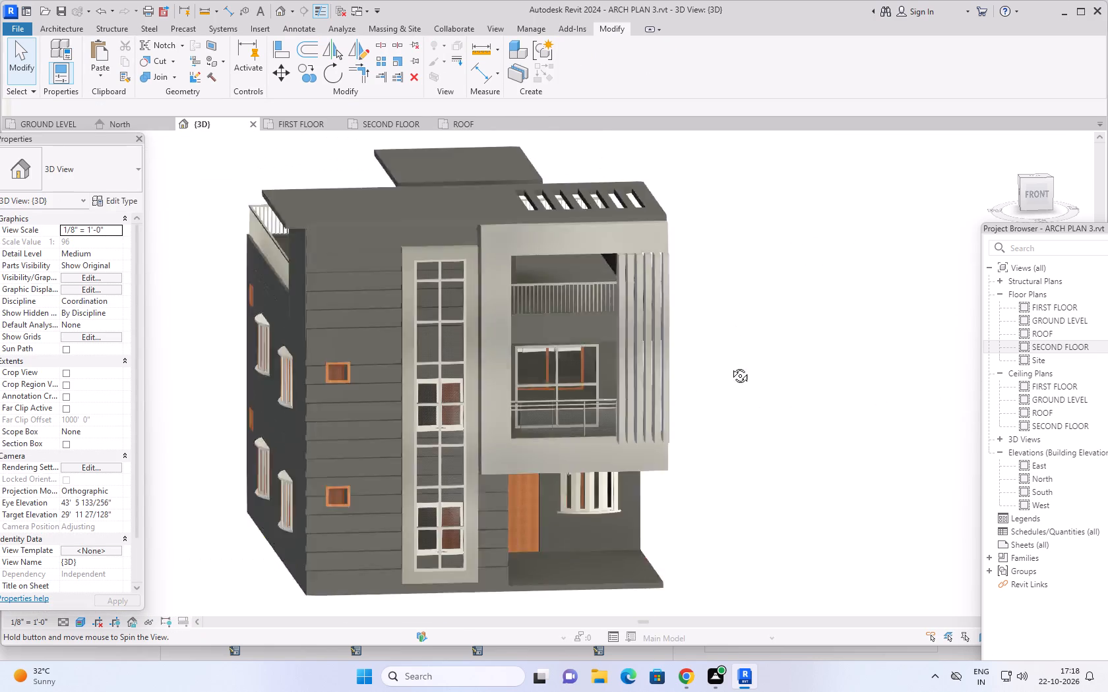
{"action": "middle_click_drag", "start_coordinate": [730, 366], "coordinate": [718, 298], "text": "shift"}
{"action": "scroll", "coordinate": [763, 343], "scroll_direction": "down", "scroll_amount": 1}
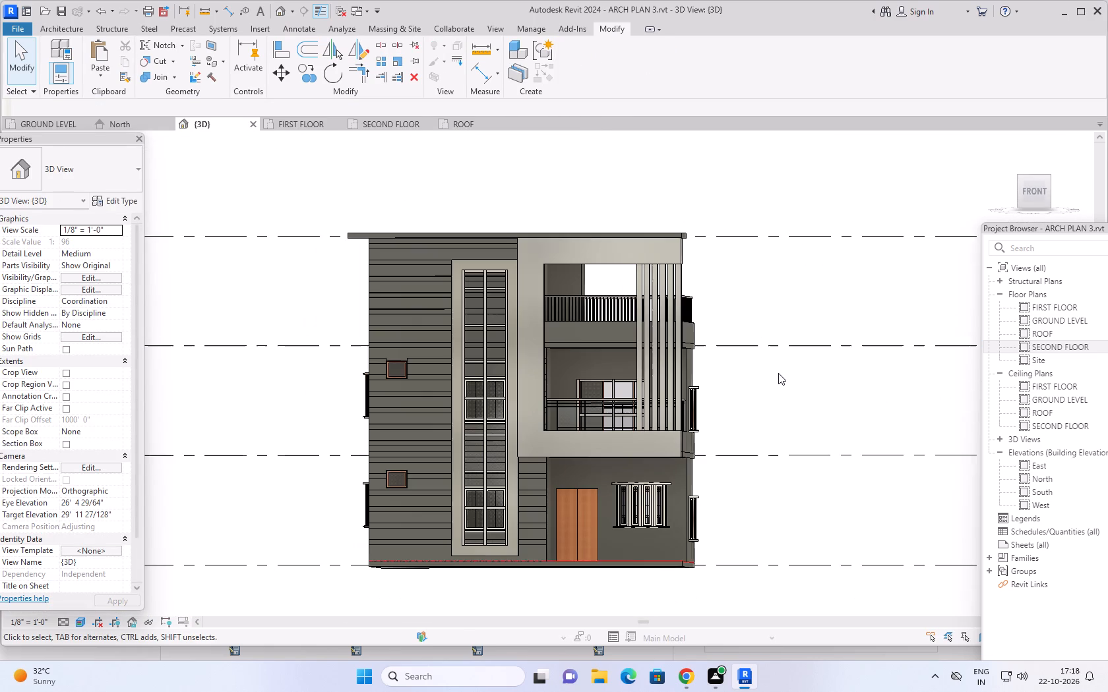
{"action": "middle_click_drag", "start_coordinate": [780, 413], "coordinate": [793, 380], "text": "shift"}
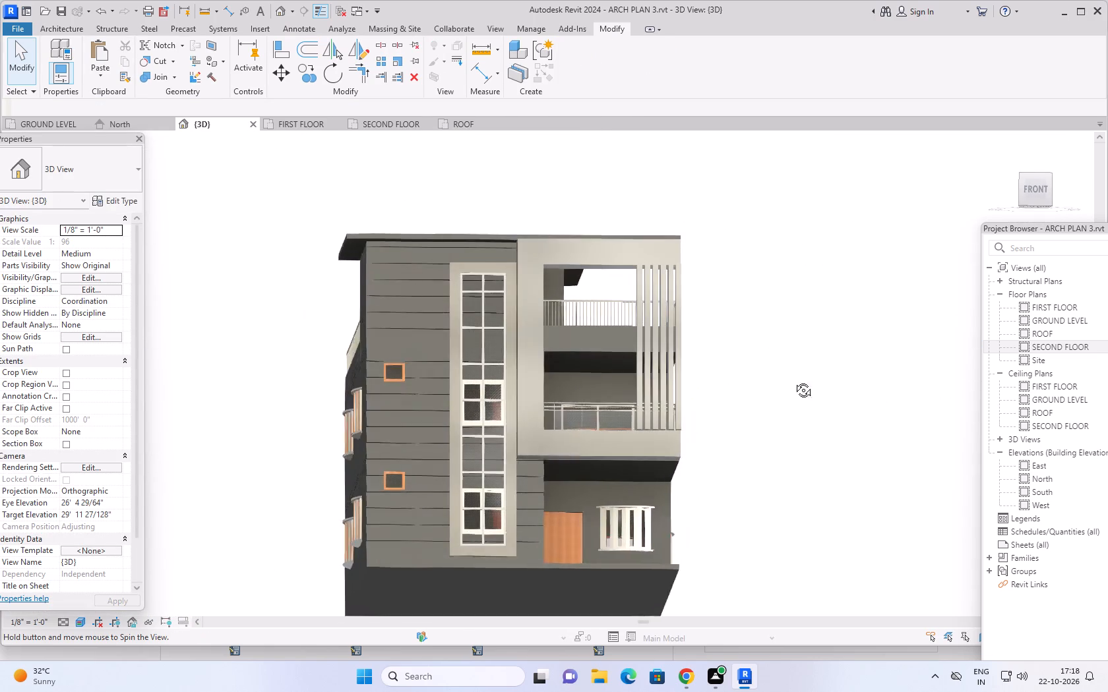
{"action": "middle_click_drag", "start_coordinate": [793, 380], "coordinate": [787, 425], "text": "shift"}
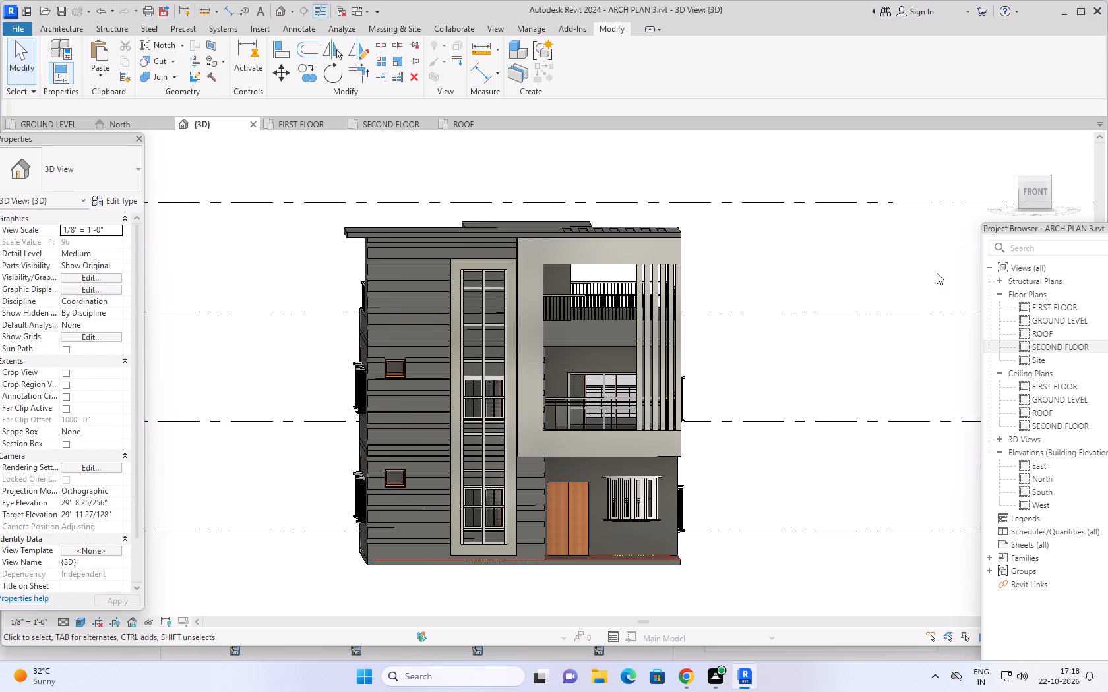
{"action": "scroll", "coordinate": [838, 378], "scroll_direction": "down", "scroll_amount": 1}
{"action": "middle_click_drag", "start_coordinate": [835, 376], "coordinate": [772, 373]}
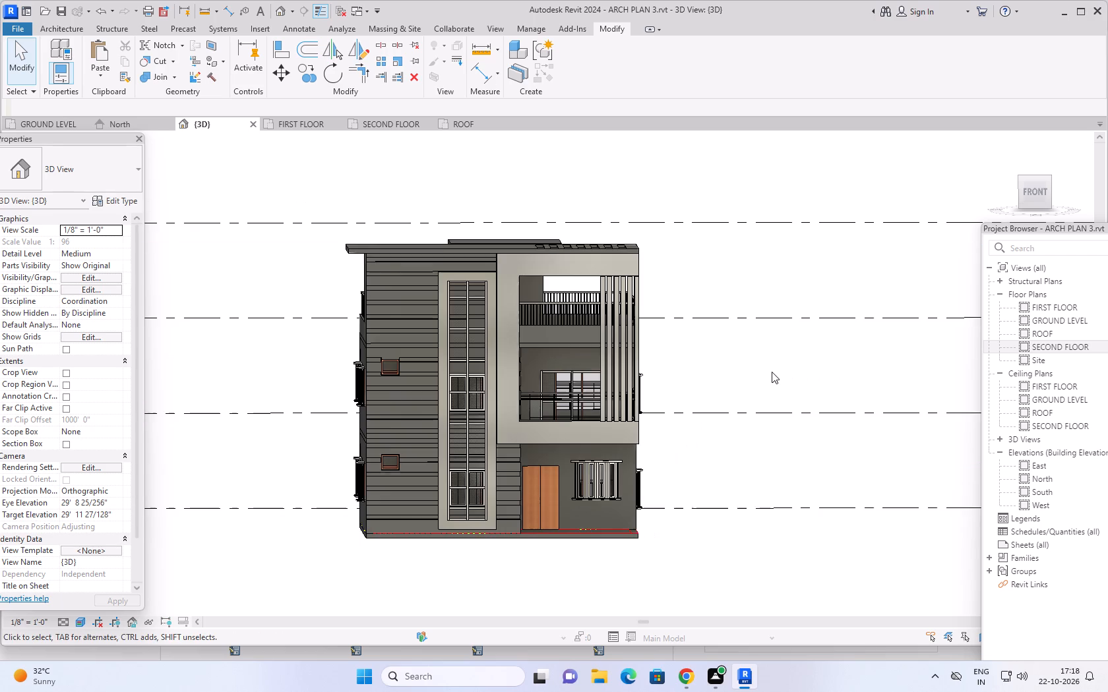
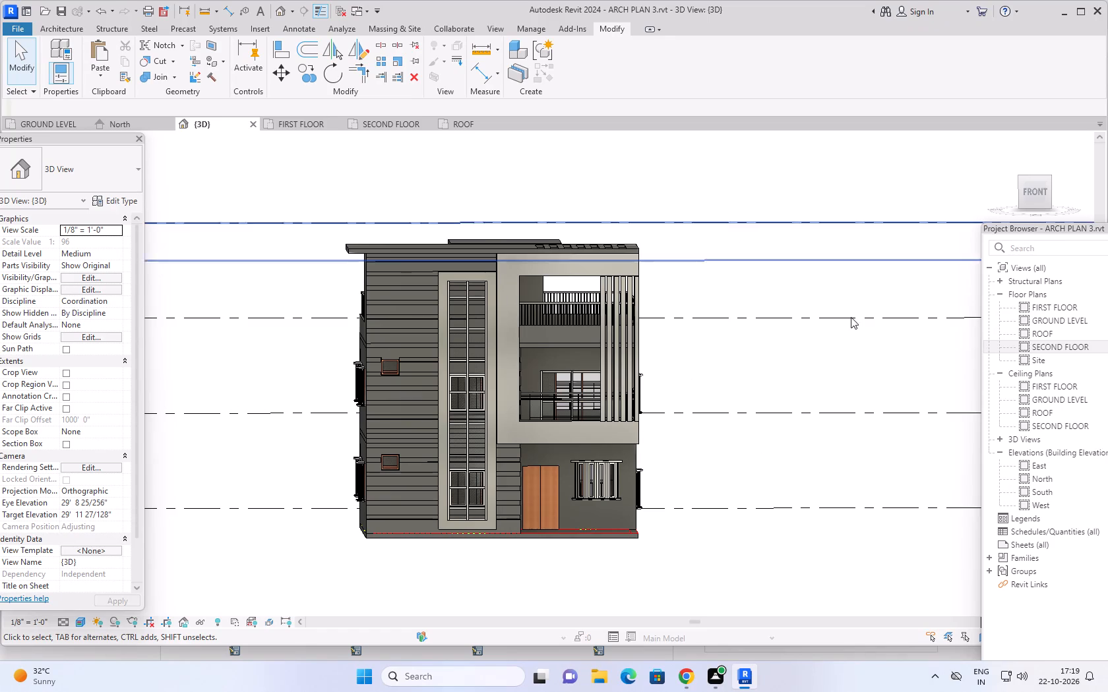
Examine the building's front facade in the 3D view, straight on and from a slight angle.
{"action": "middle_click_drag", "start_coordinate": [760, 359], "coordinate": [764, 345]}
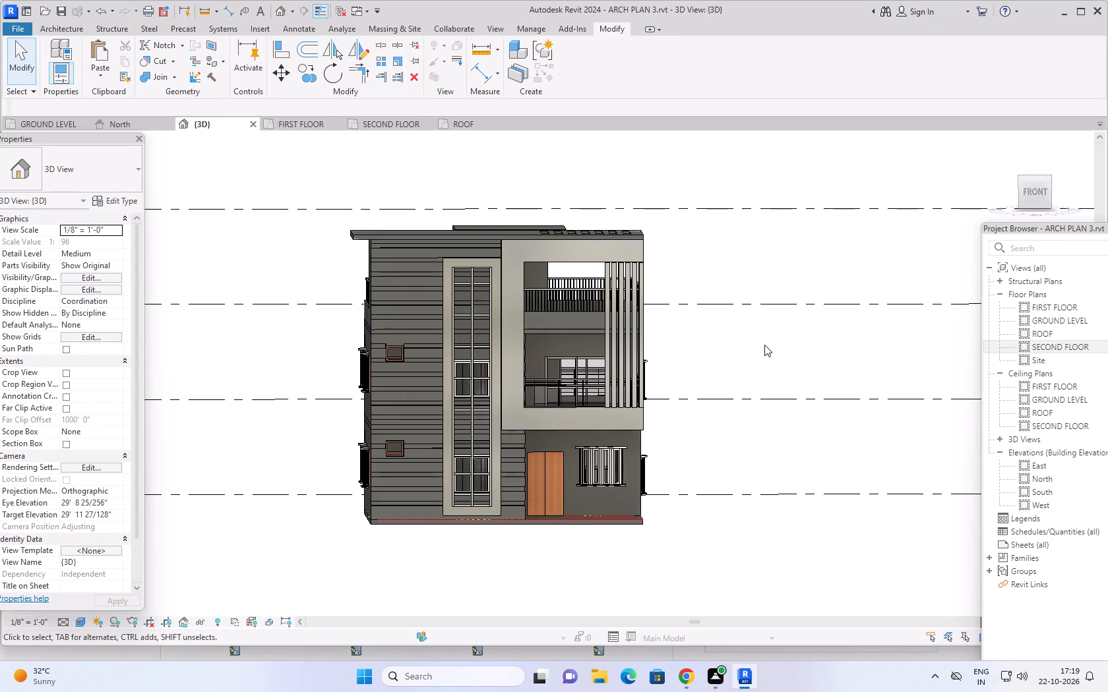
{"action": "scroll", "coordinate": [764, 345], "scroll_direction": "down", "scroll_amount": 1}
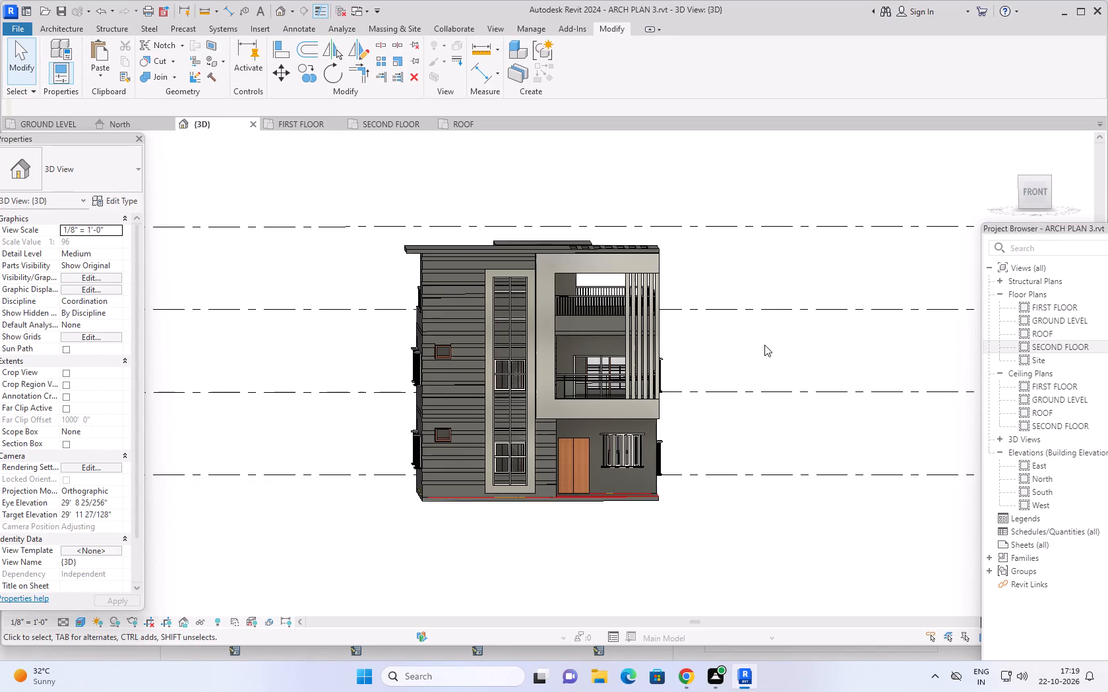
{"action": "left_click", "coordinate": [1033, 190]}
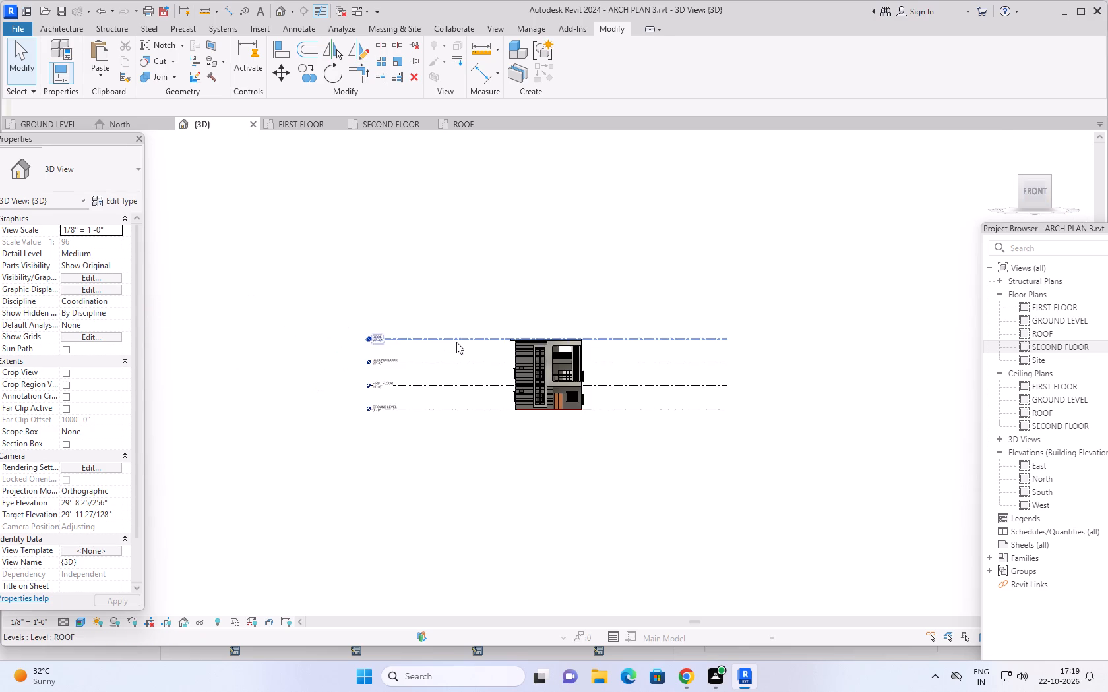
{"action": "scroll", "coordinate": [507, 346], "scroll_direction": "up", "scroll_amount": 4}
{"action": "scroll", "coordinate": [552, 382], "scroll_direction": "up", "scroll_amount": 4}
{"action": "scroll", "coordinate": [620, 350], "scroll_direction": "up", "scroll_amount": 3}
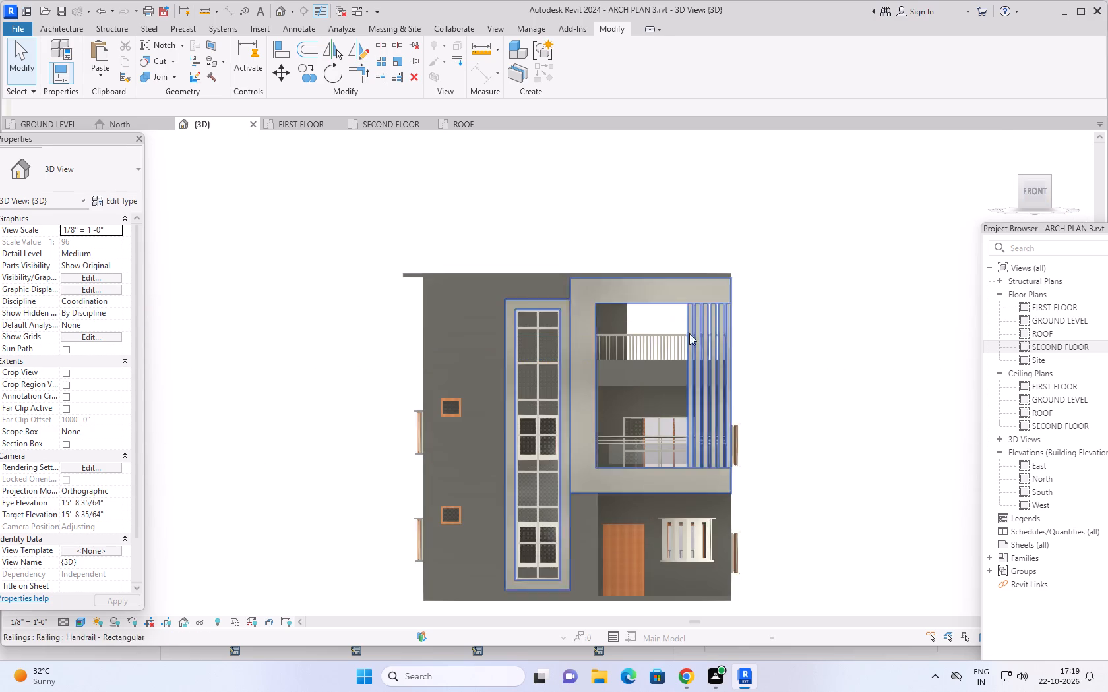
{"action": "middle_click_drag", "start_coordinate": [791, 313], "coordinate": [747, 262]}
{"action": "scroll", "coordinate": [410, 274], "scroll_direction": "up", "scroll_amount": 1}
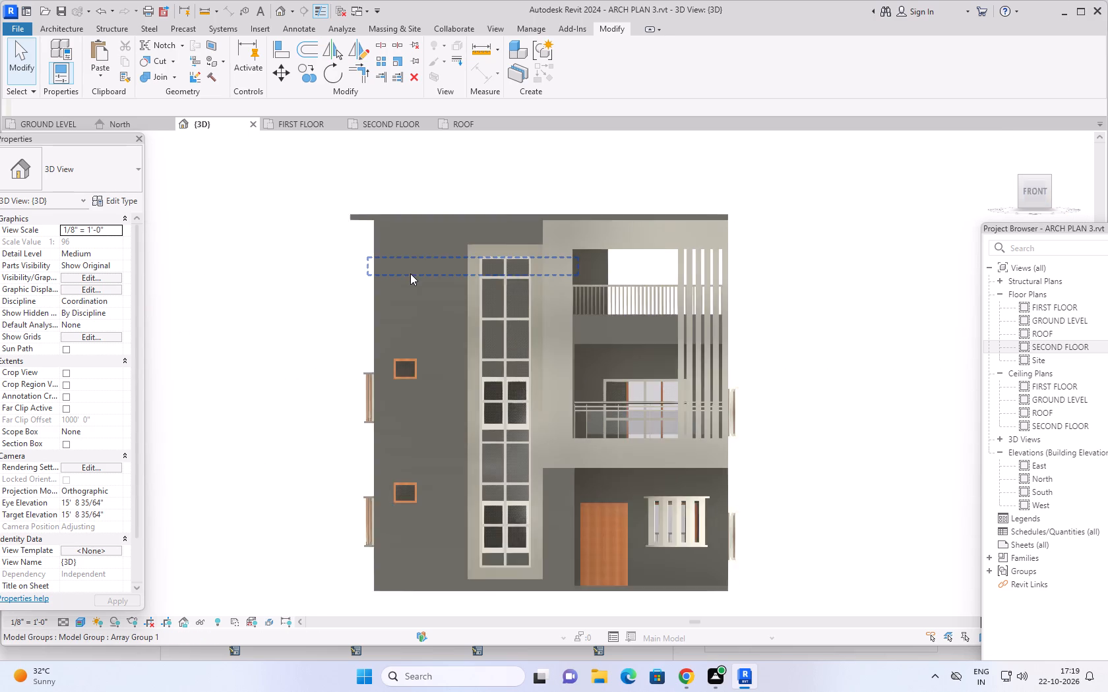
{"action": "scroll", "coordinate": [410, 274], "scroll_direction": "up", "scroll_amount": 1}
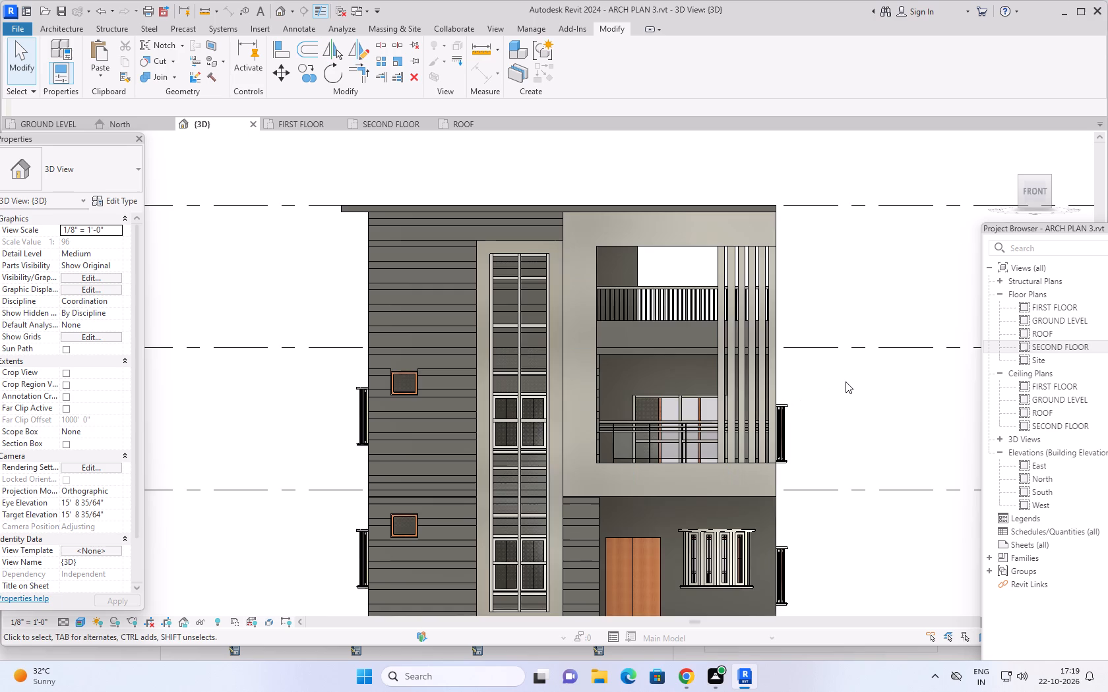
{"action": "middle_click_drag", "start_coordinate": [837, 376], "coordinate": [810, 303]}
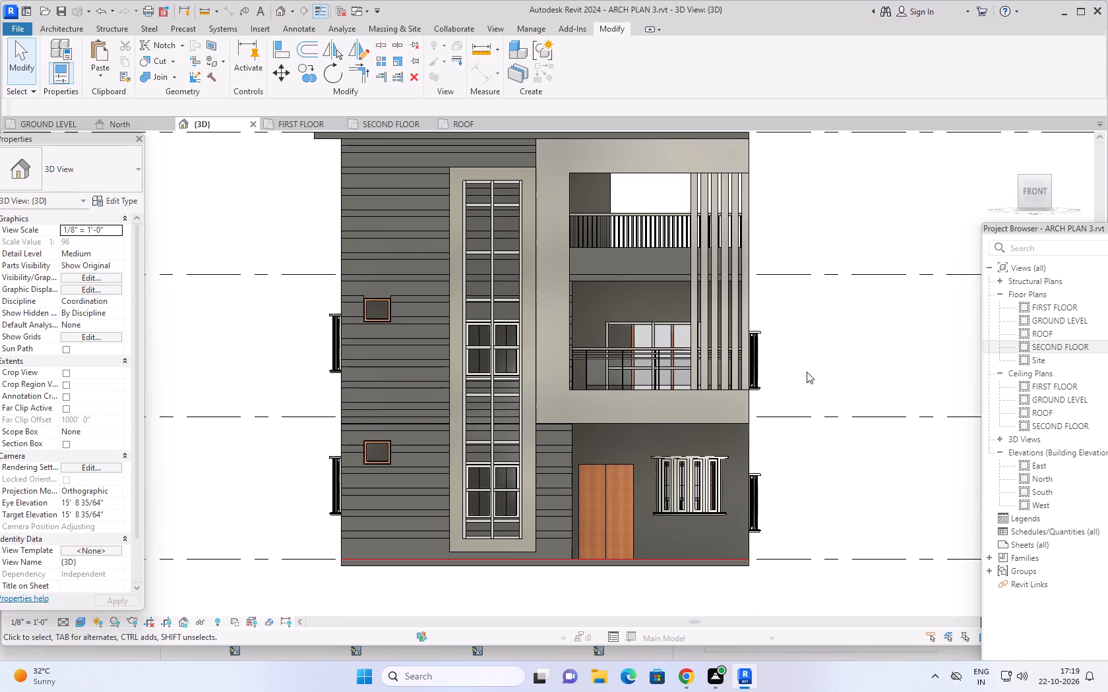
{"action": "middle_click_drag", "start_coordinate": [807, 362], "coordinate": [822, 410], "text": "shift"}
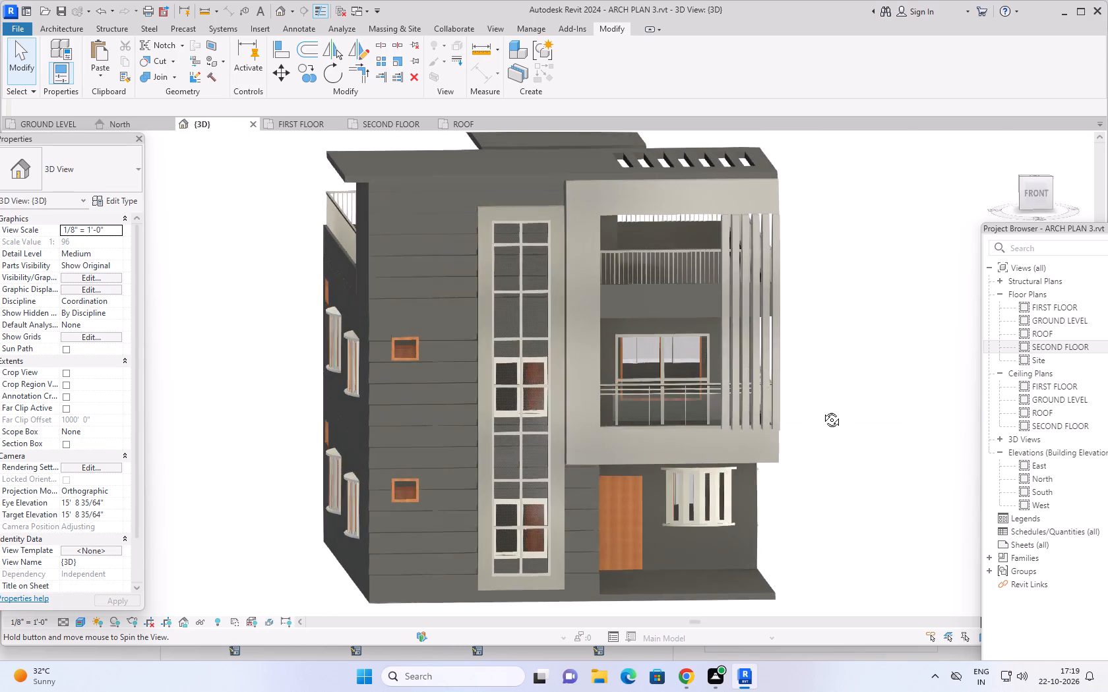
{"action": "middle_click_drag", "start_coordinate": [822, 410], "coordinate": [825, 432], "text": "shift"}
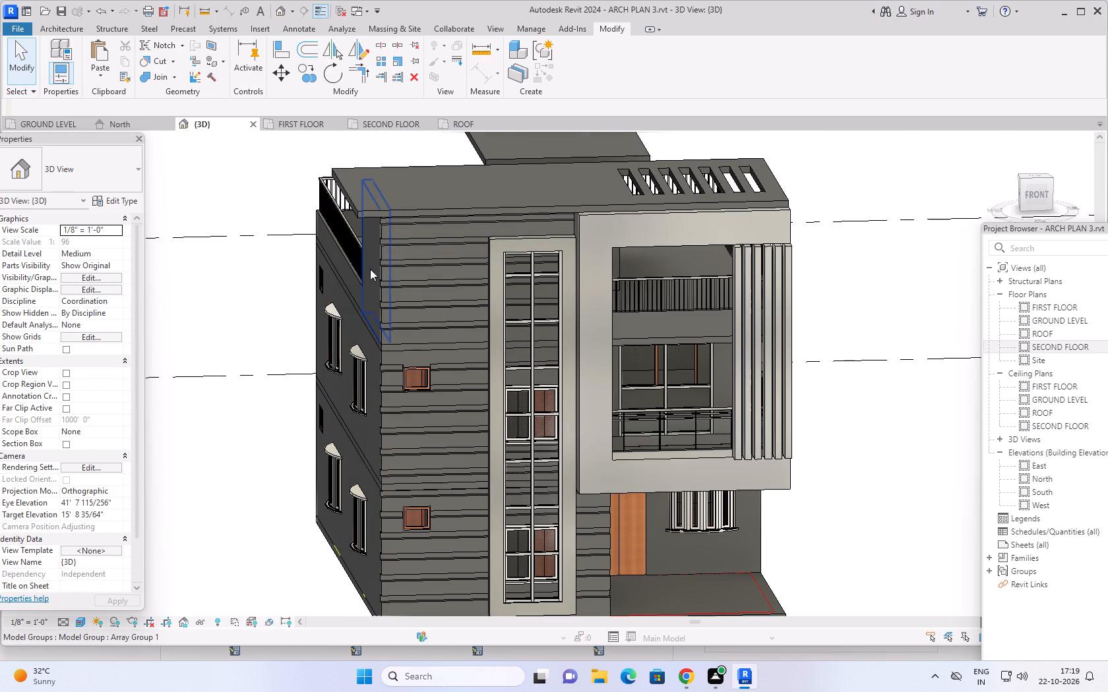
Open the generic model that frames the front windows and balcony for in-place editing.
{"action": "left_click", "coordinate": [572, 286]}
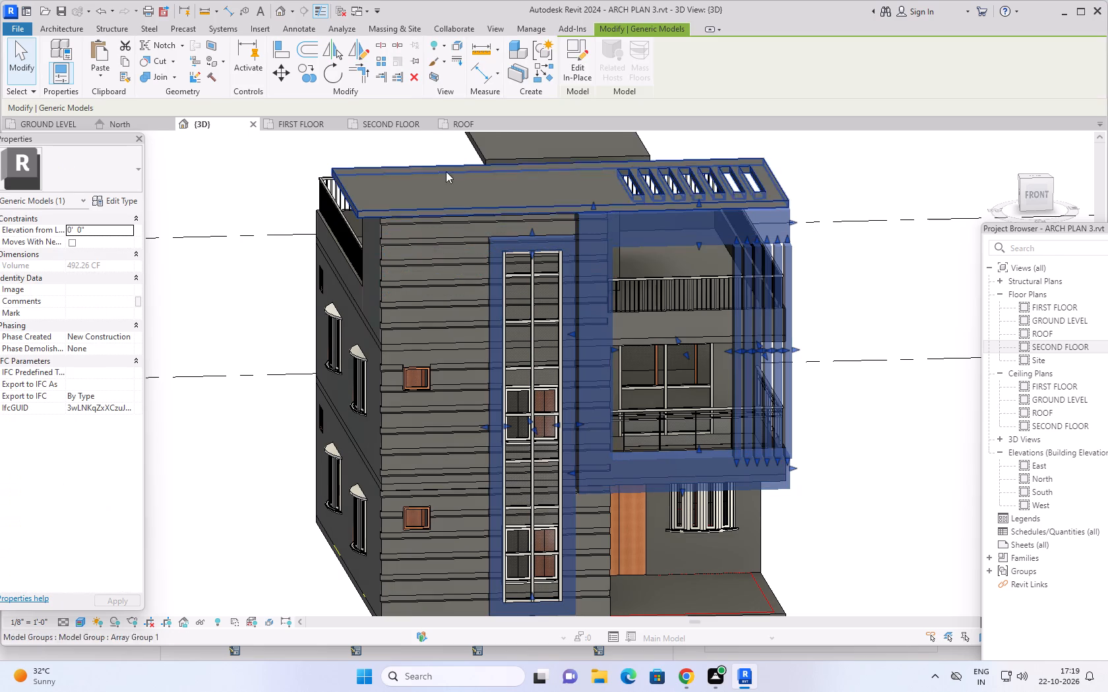
{"action": "left_click", "coordinate": [578, 52]}
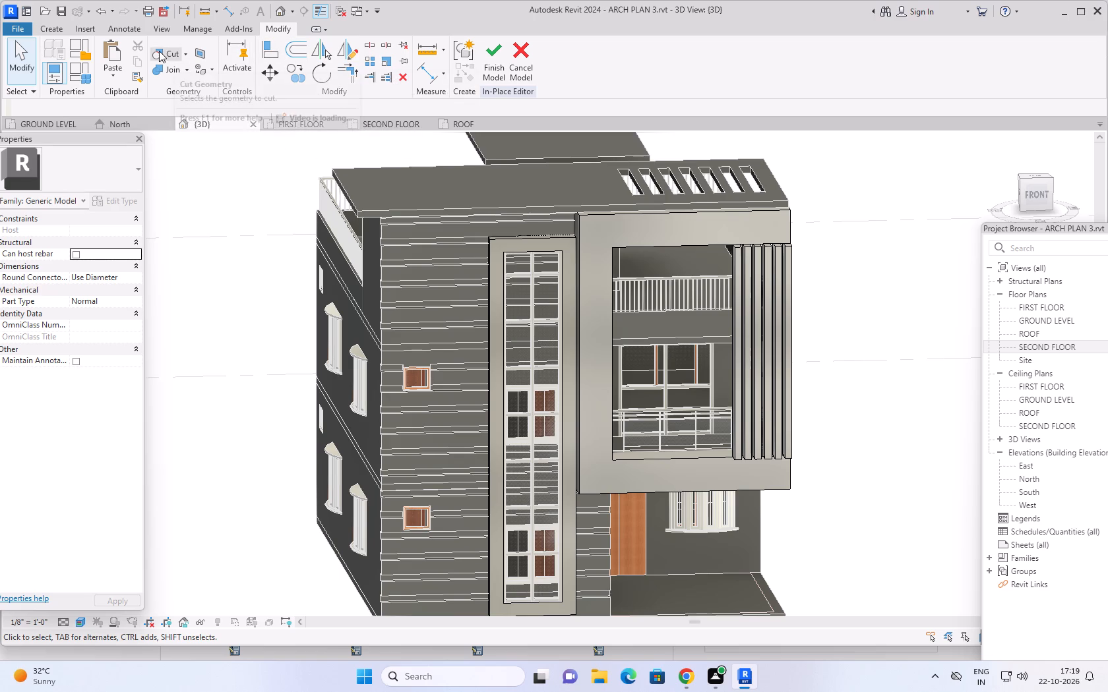
Start a solid extrusion in the model, picking the second-floor front face of the 9" wall as work plane.
{"action": "left_click", "coordinate": [55, 29]}
{"action": "left_click", "coordinate": [113, 55]}
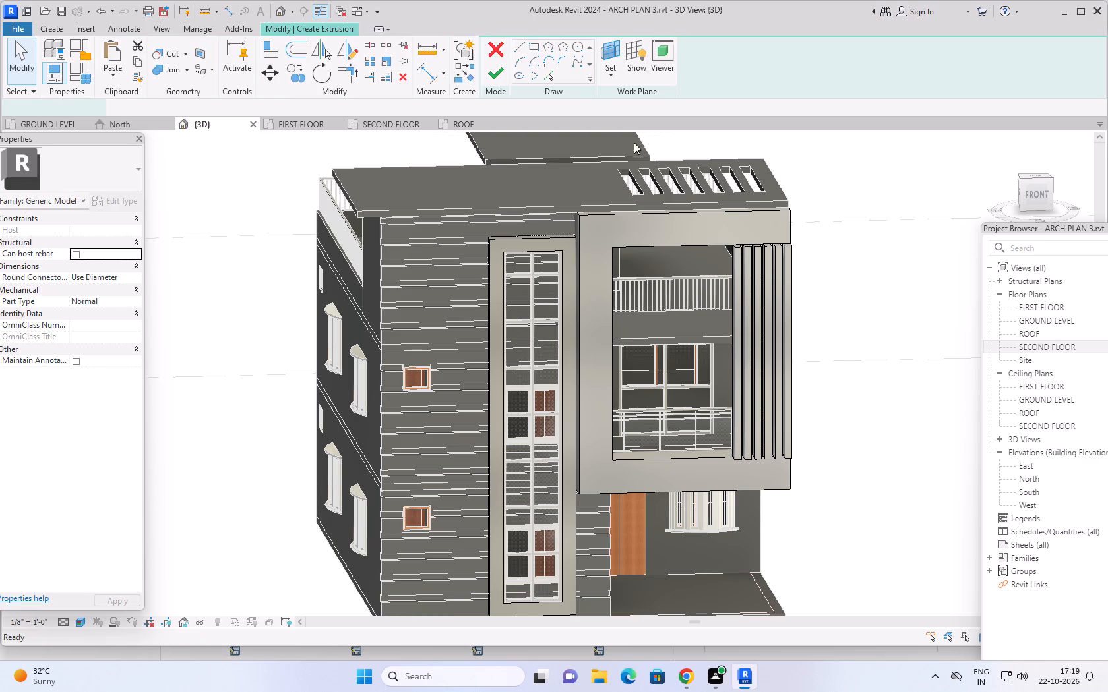
{"action": "left_click", "coordinate": [612, 76]}
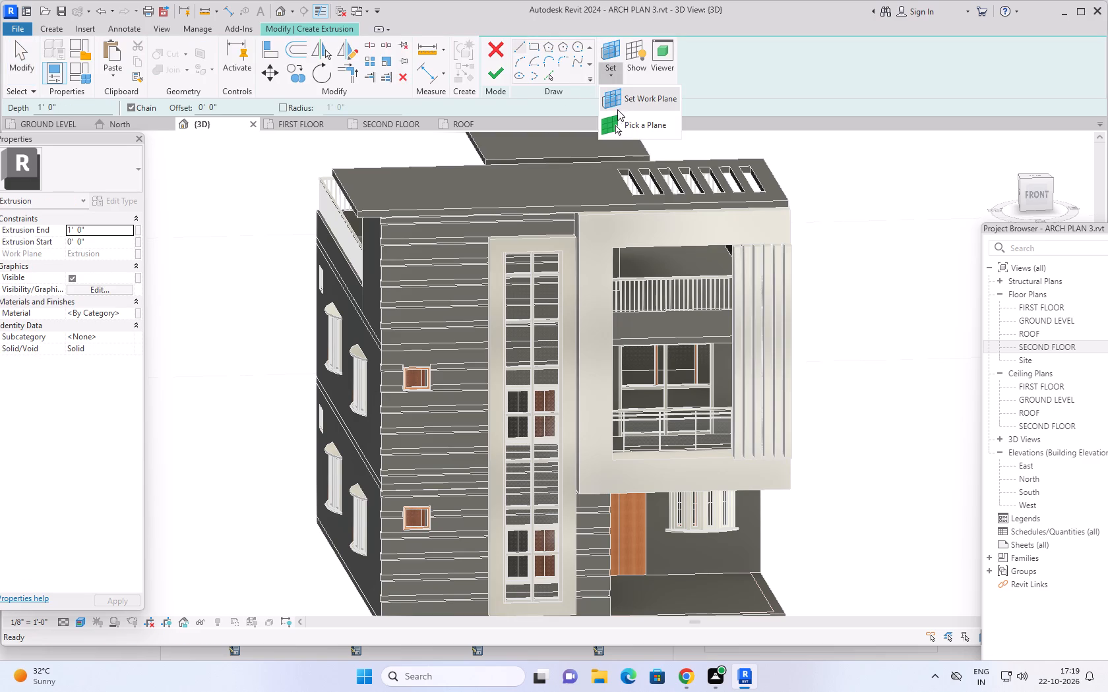
{"action": "left_click", "coordinate": [621, 121]}
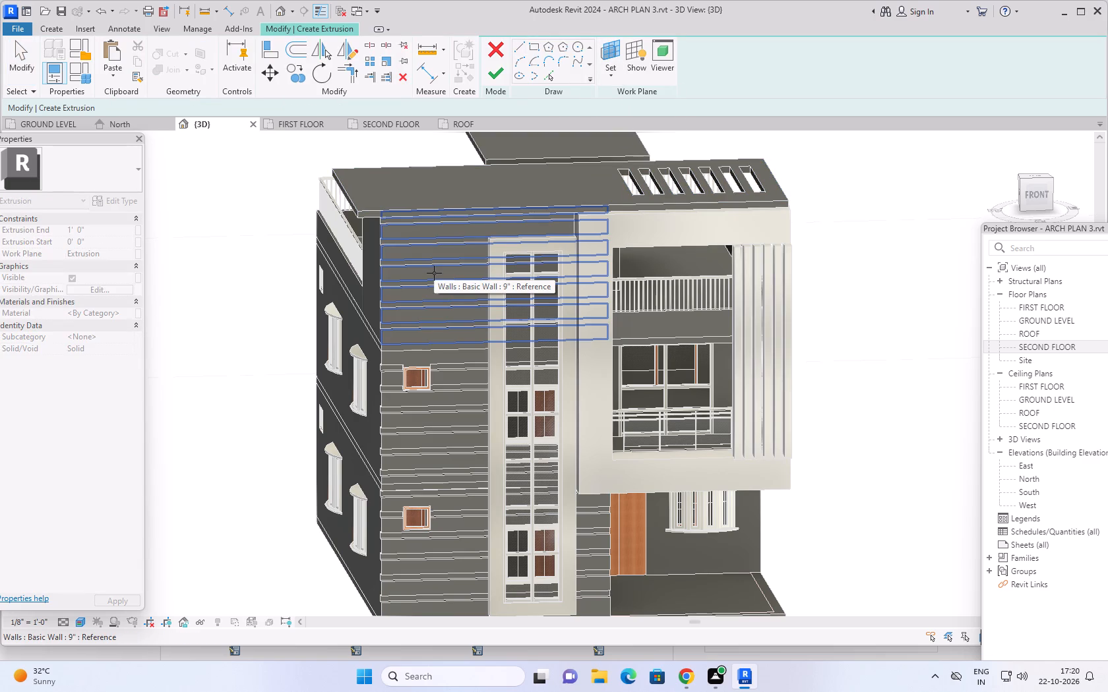
{"action": "left_click", "coordinate": [434, 273]}
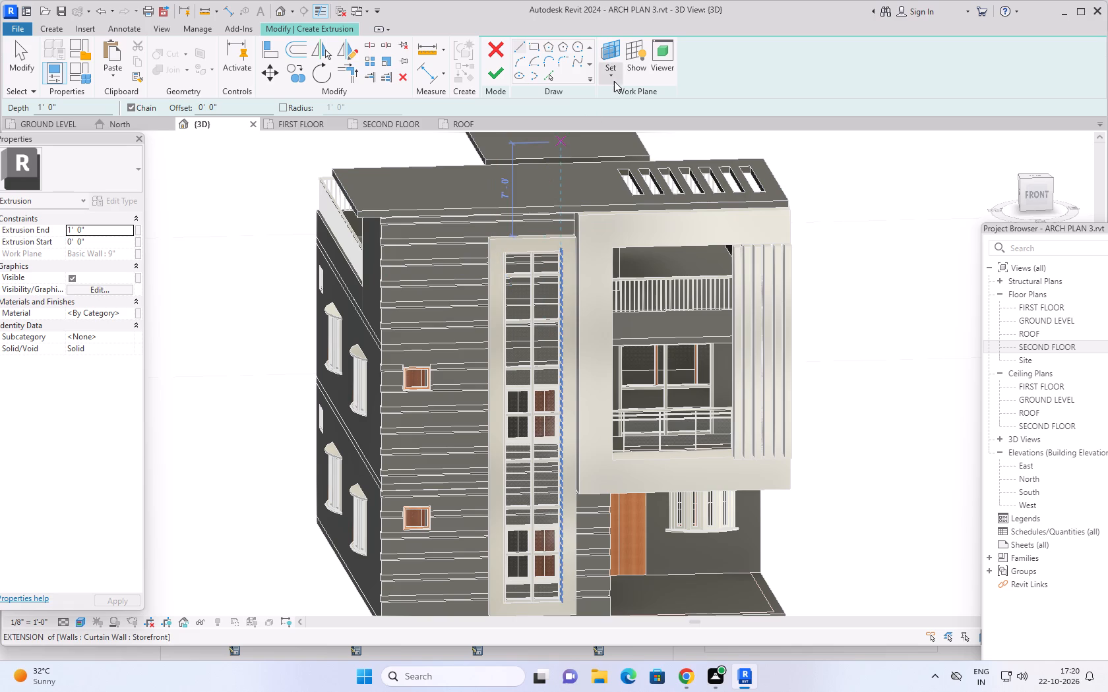
Sketch a narrow vertical rectangle about 6 5/8" wide and 3'-2" high near the front wall's upper outer corner, below the roof slab.
{"action": "left_click", "coordinate": [534, 45]}
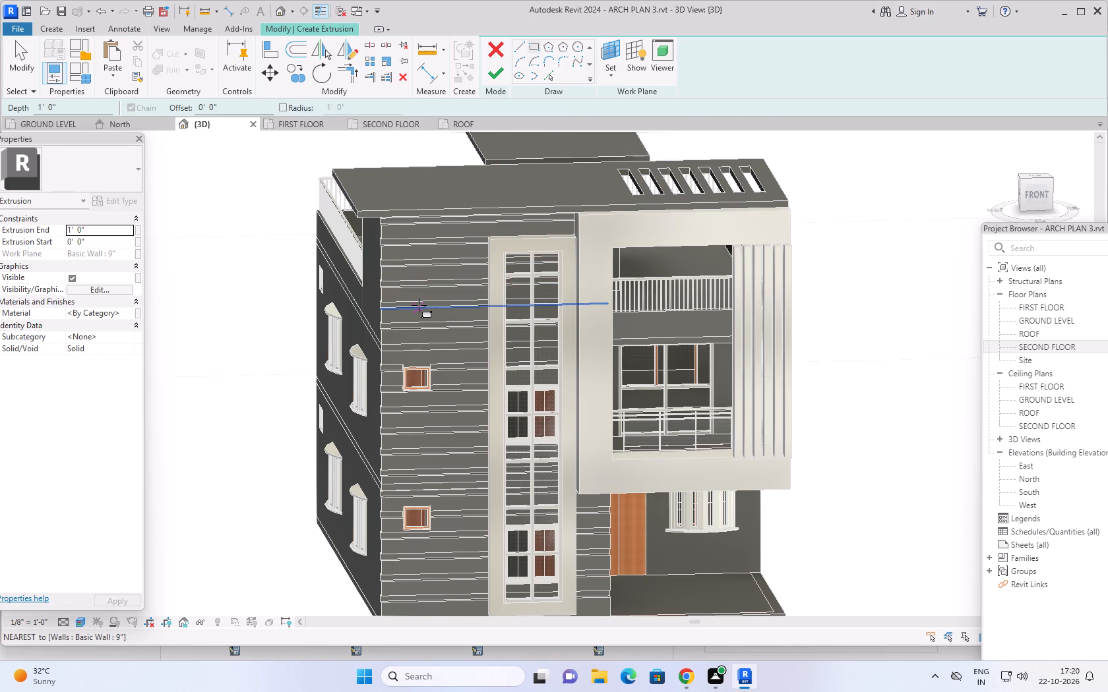
{"action": "middle_click_drag", "start_coordinate": [418, 306], "coordinate": [404, 272]}
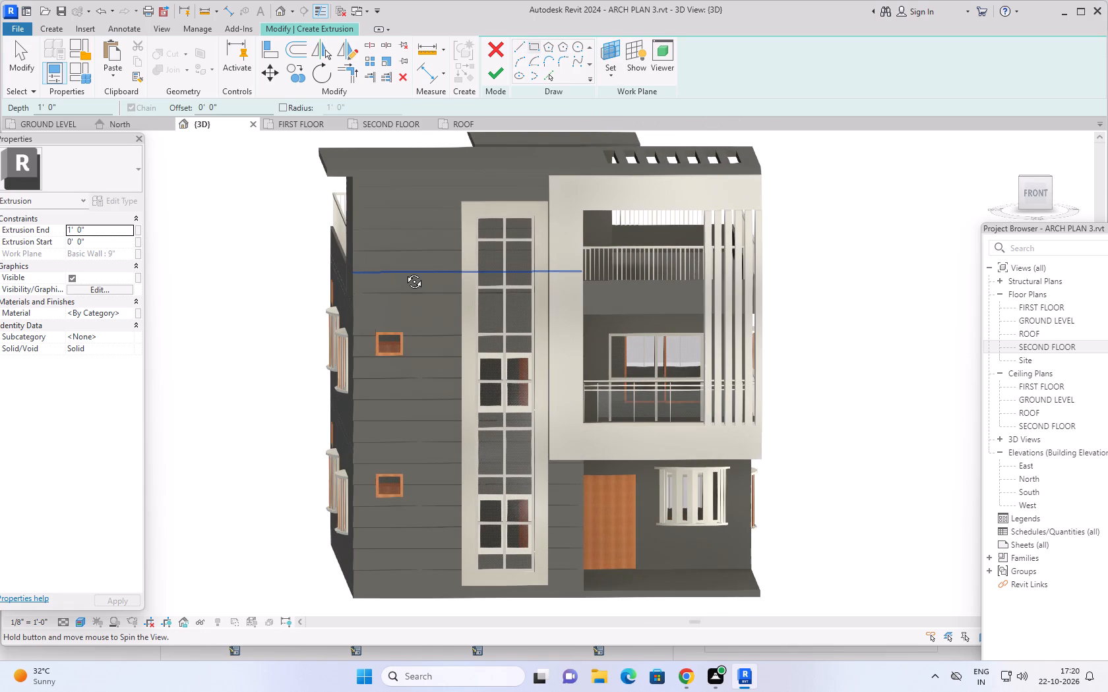
{"action": "middle_click_drag", "start_coordinate": [404, 272], "coordinate": [404, 270]}
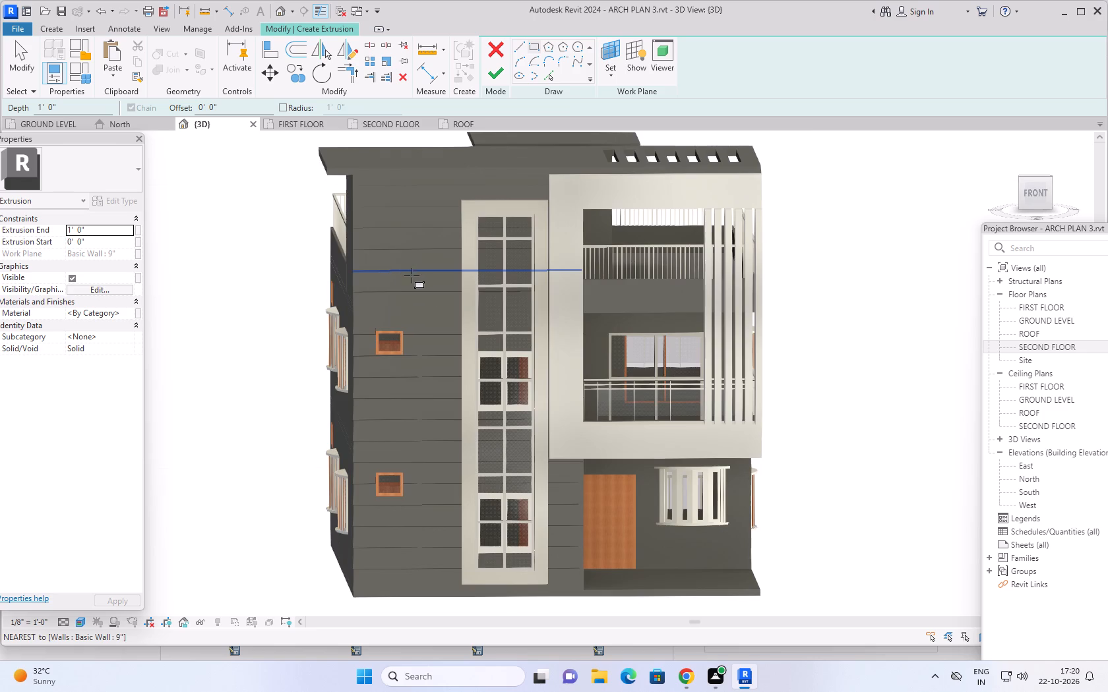
{"action": "scroll", "coordinate": [413, 277], "scroll_direction": "up", "scroll_amount": 1}
{"action": "middle_click_drag", "start_coordinate": [414, 279], "coordinate": [464, 388]}
{"action": "middle_click_drag", "start_coordinate": [459, 388], "coordinate": [453, 359], "text": "shift"}
{"action": "scroll", "coordinate": [403, 296], "scroll_direction": "up", "scroll_amount": 1}
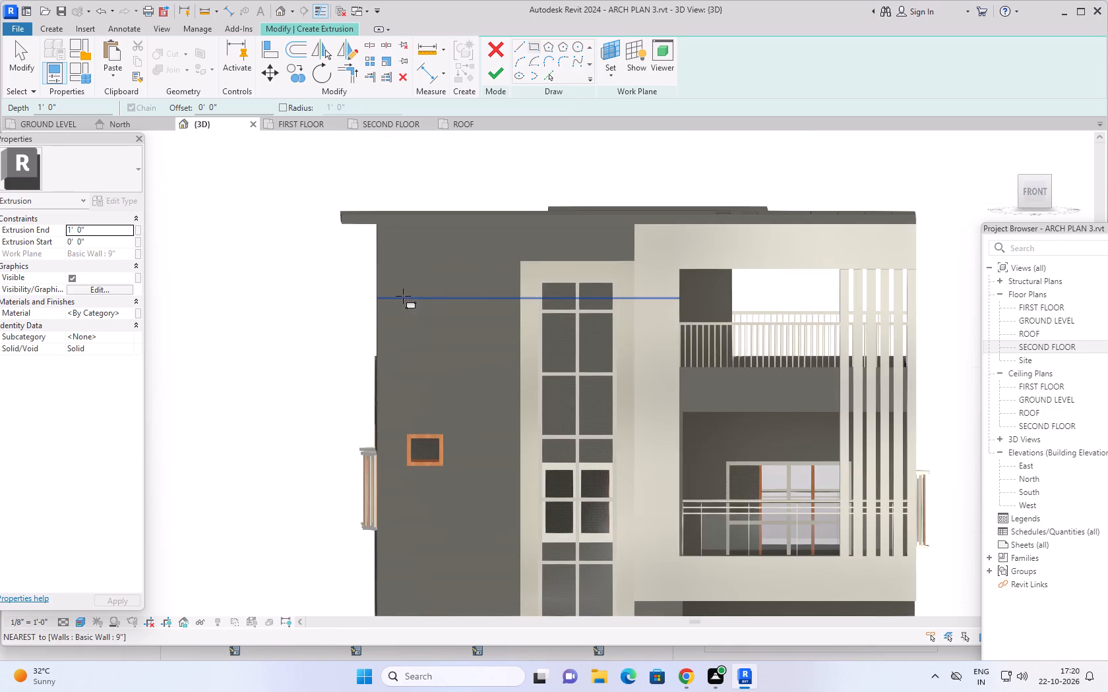
{"action": "left_click", "coordinate": [1037, 190]}
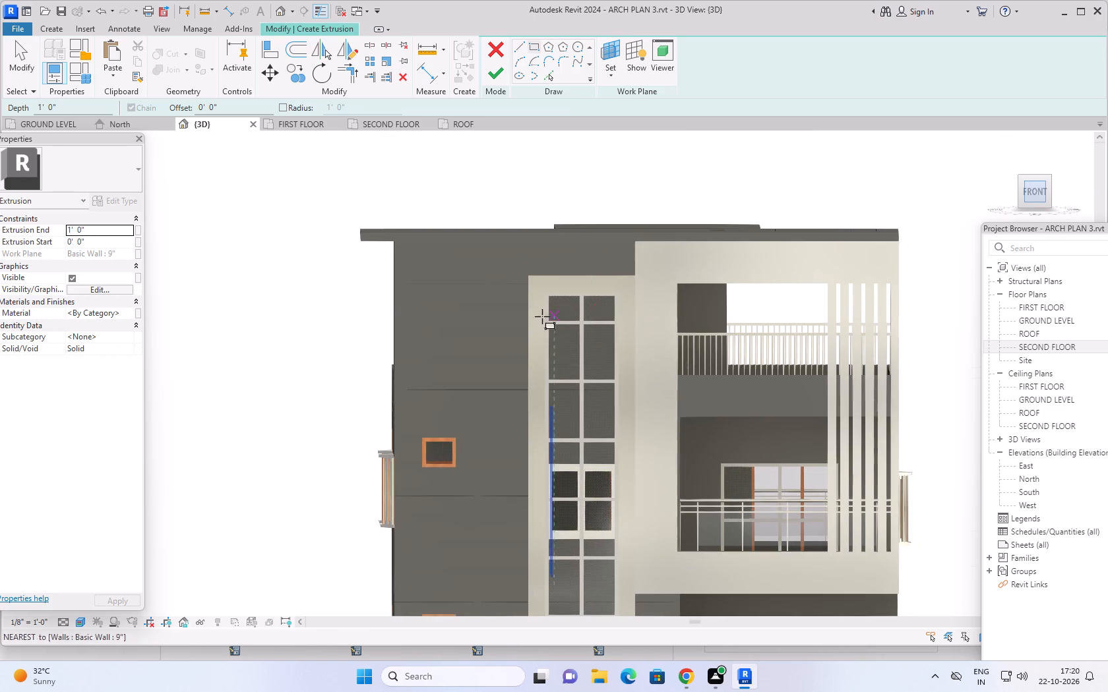
{"action": "scroll", "coordinate": [522, 349], "scroll_direction": "up", "scroll_amount": 5}
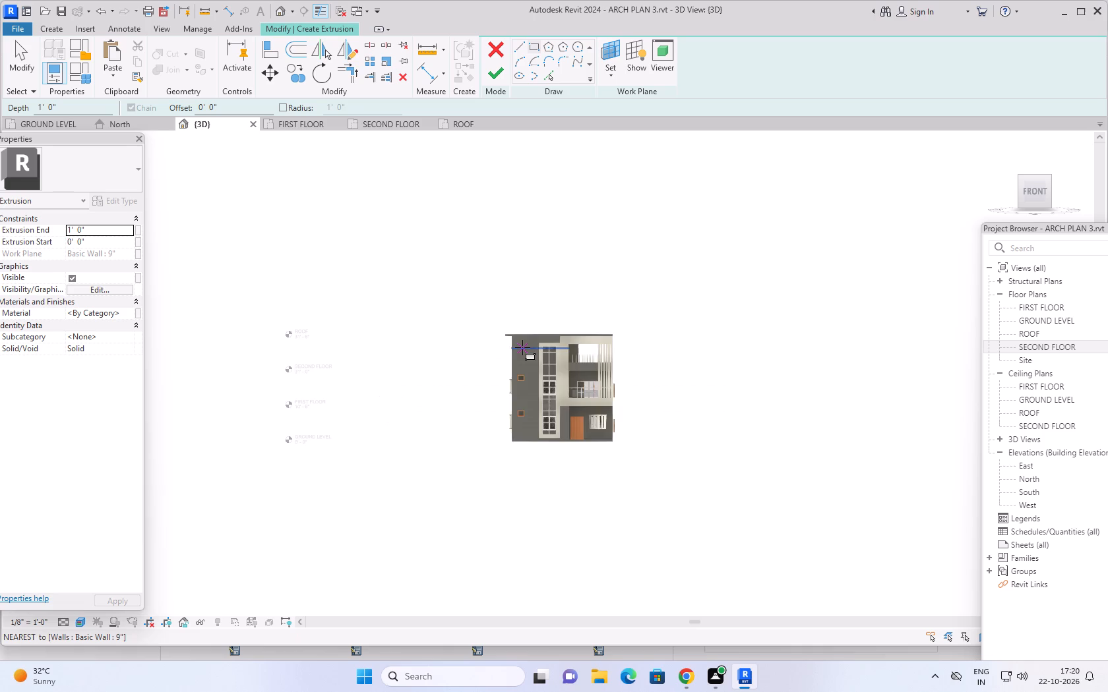
{"action": "scroll", "coordinate": [522, 347], "scroll_direction": "up", "scroll_amount": 13}
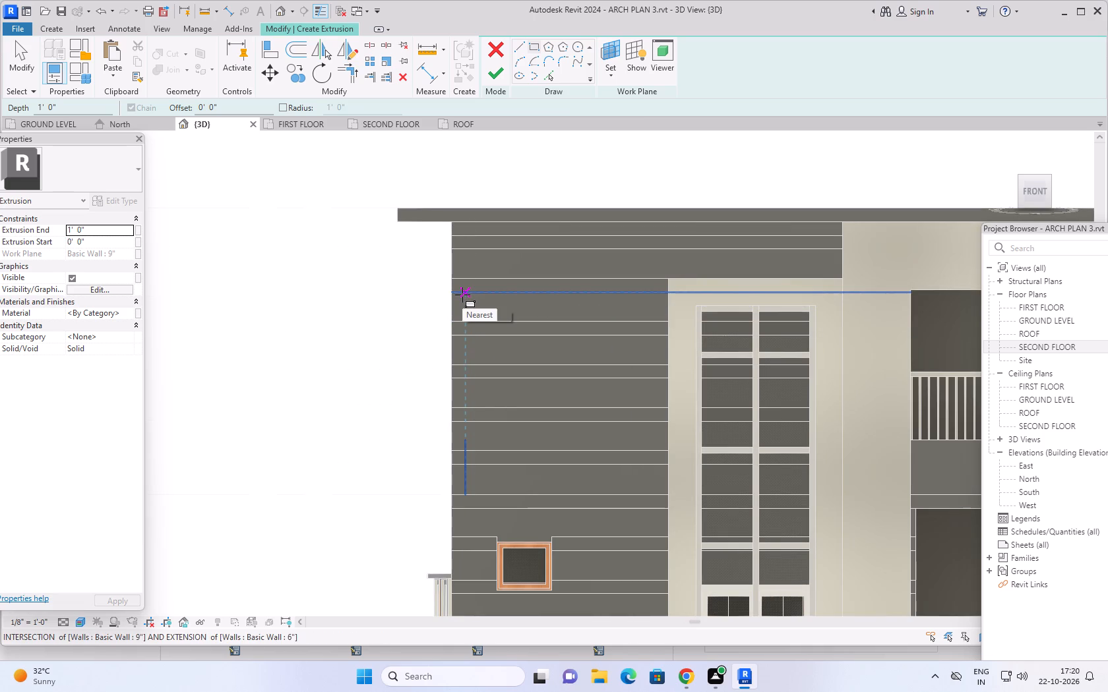
{"action": "left_click", "coordinate": [469, 294]}
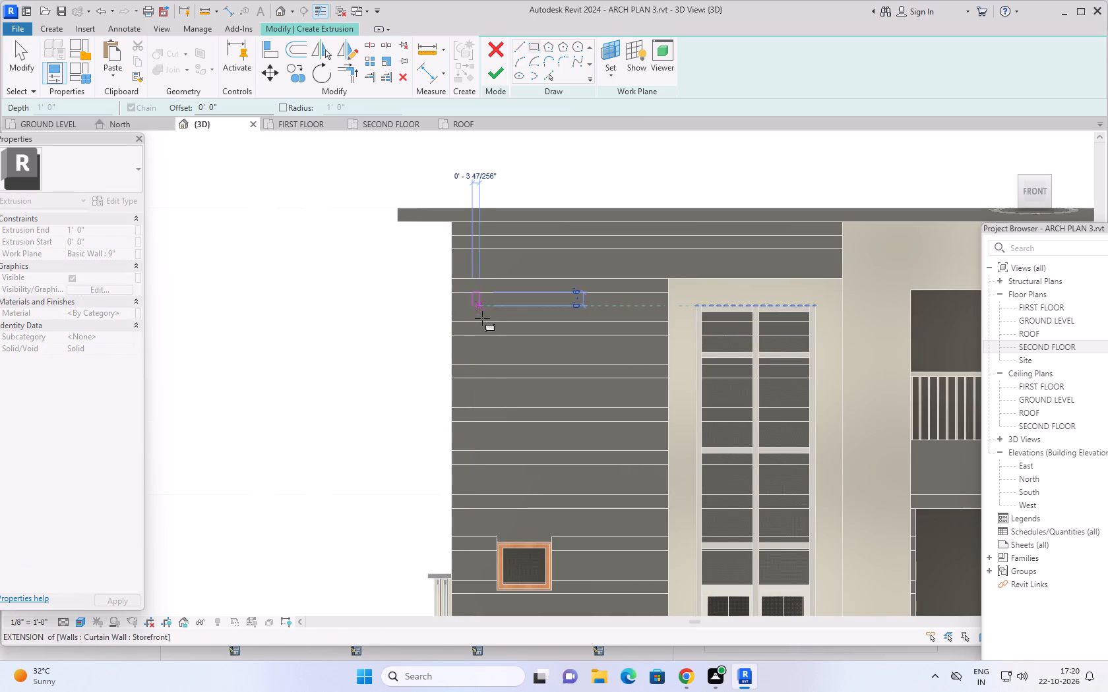
{"action": "left_click", "coordinate": [487, 381]}
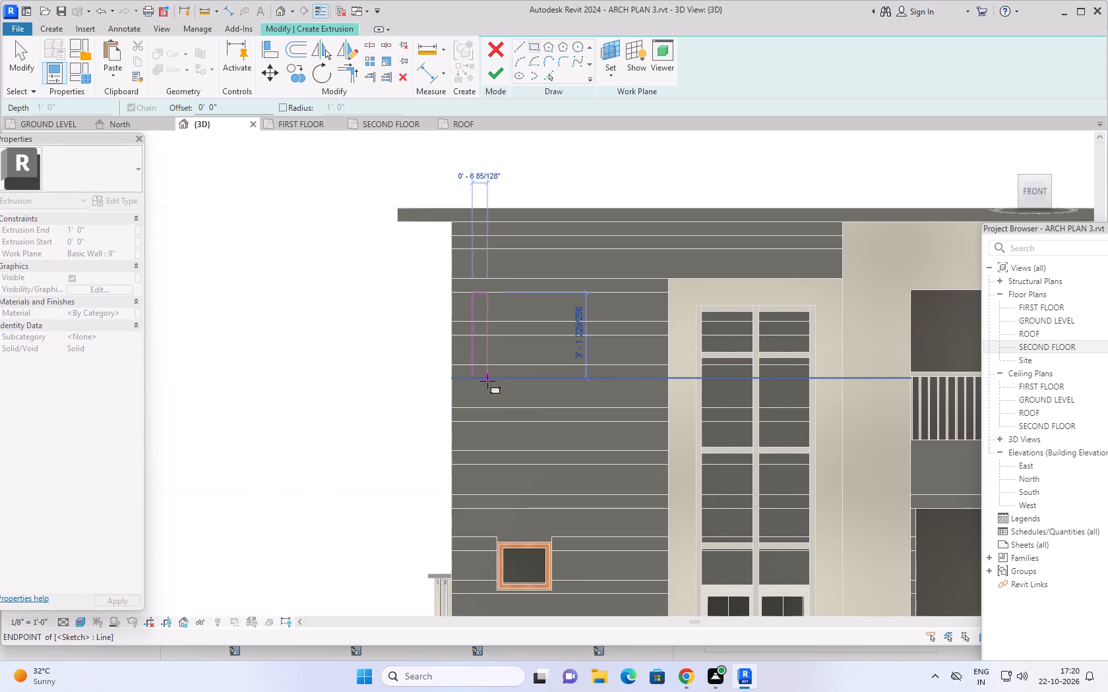
{"action": "scroll", "coordinate": [480, 303], "scroll_direction": "up", "scroll_amount": 3}
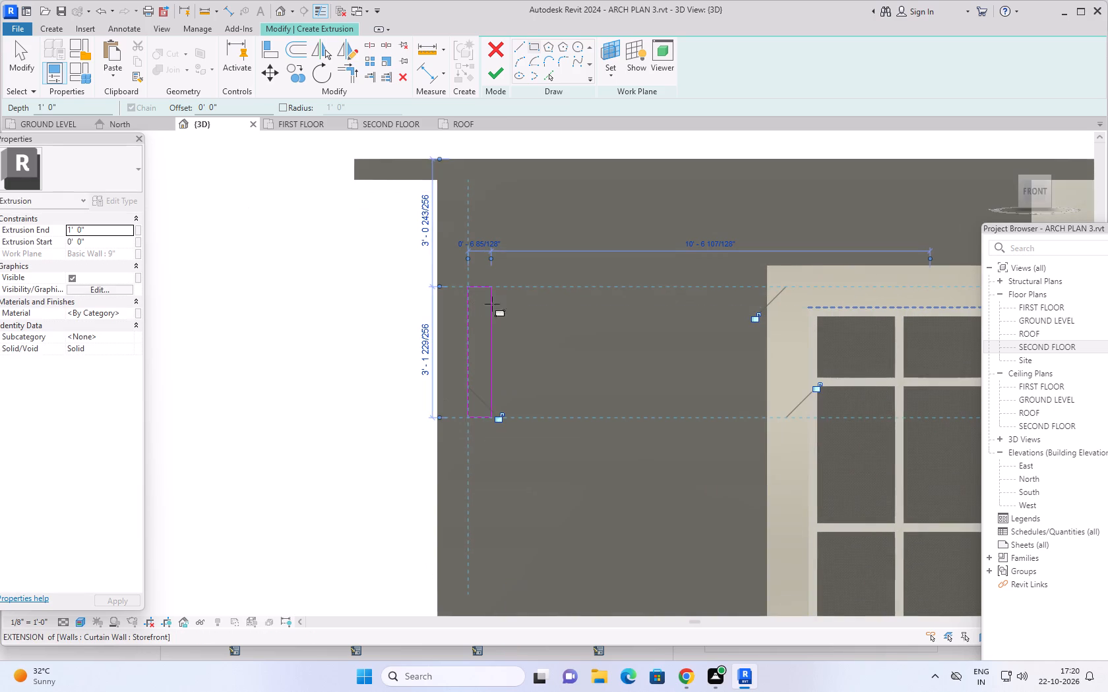
{"action": "key", "text": "Escape"}
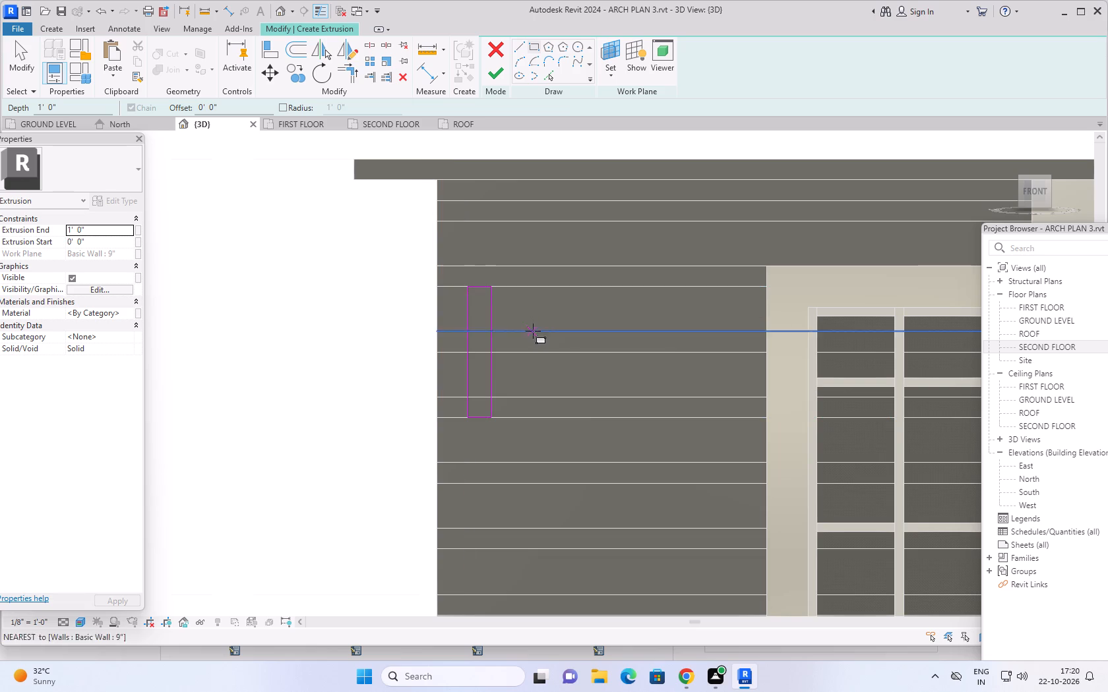
{"action": "key", "text": "Escape"}
{"action": "key", "text": "Escape"}
{"action": "key", "text": "Escape"}
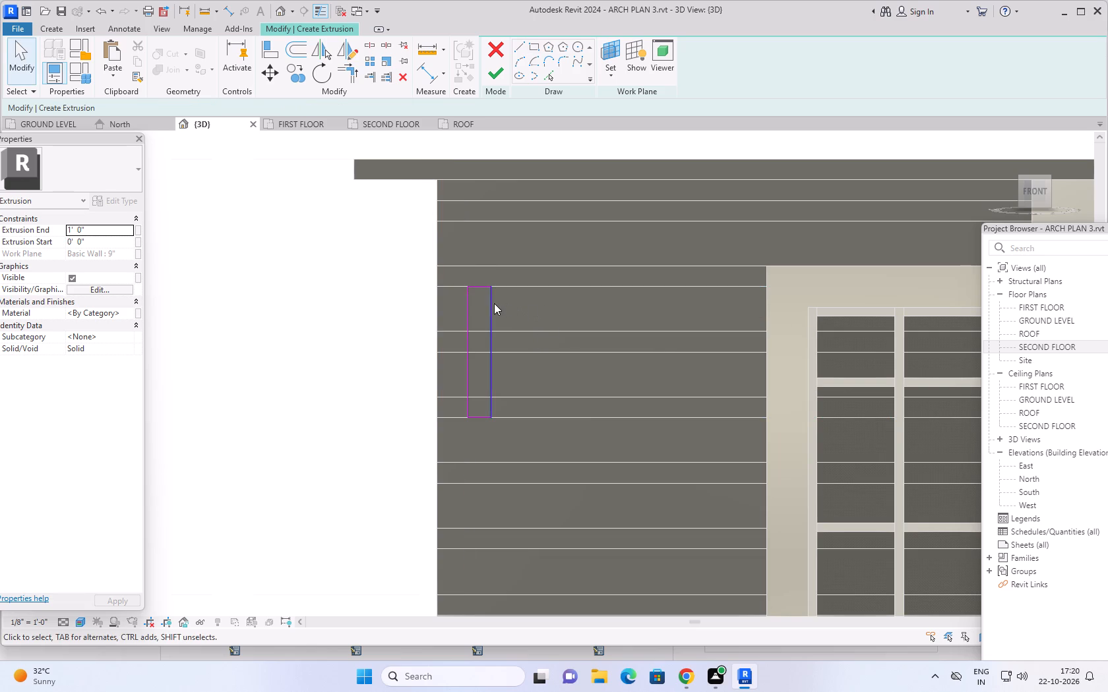
Set the sketched rectangle's width to 6" by repositioning its long edge nearer the tall window.
{"action": "left_click", "coordinate": [491, 301]}
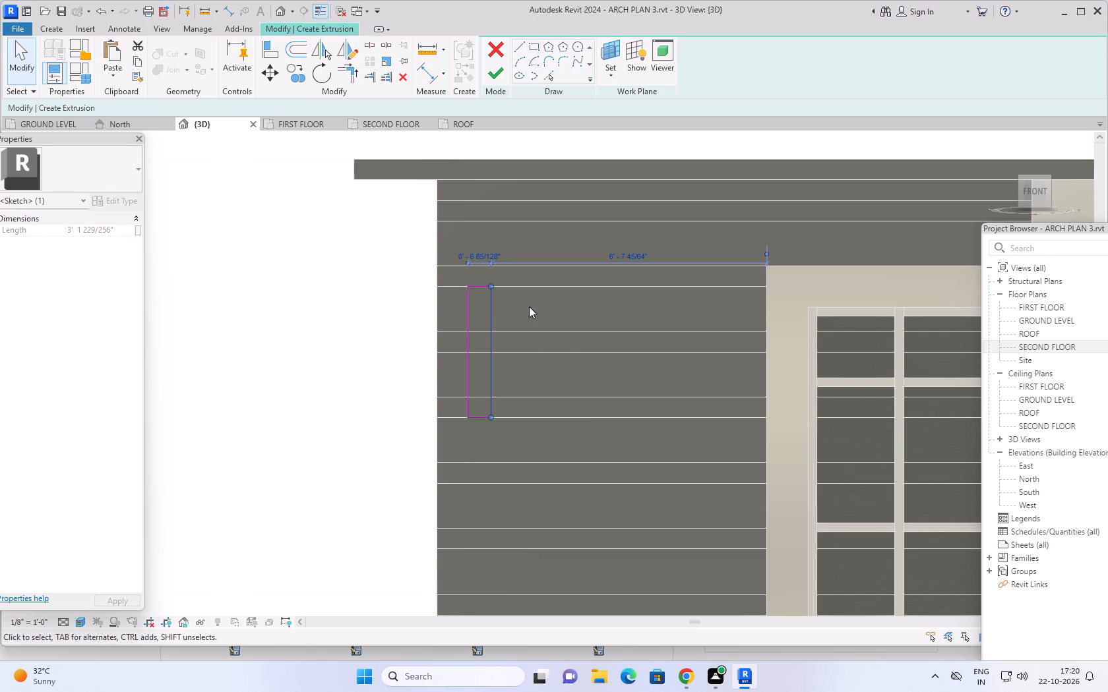
{"action": "scroll", "coordinate": [489, 285], "scroll_direction": "up", "scroll_amount": 5}
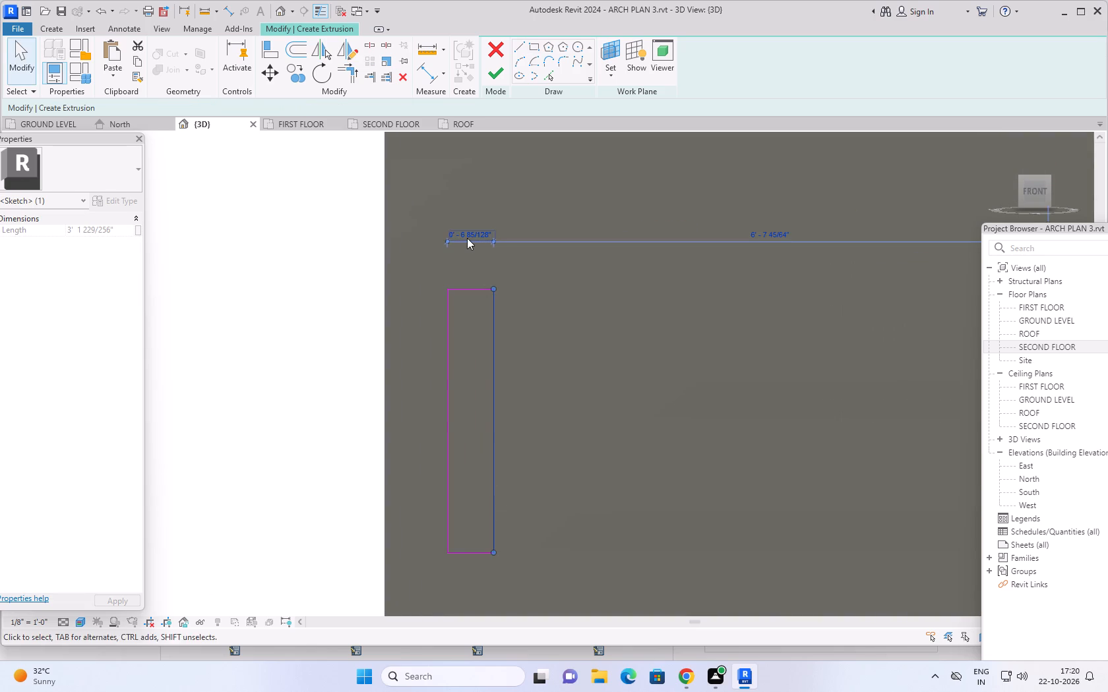
{"action": "scroll", "coordinate": [467, 238], "scroll_direction": "down", "scroll_amount": 6}
{"action": "left_click", "coordinate": [472, 233]}
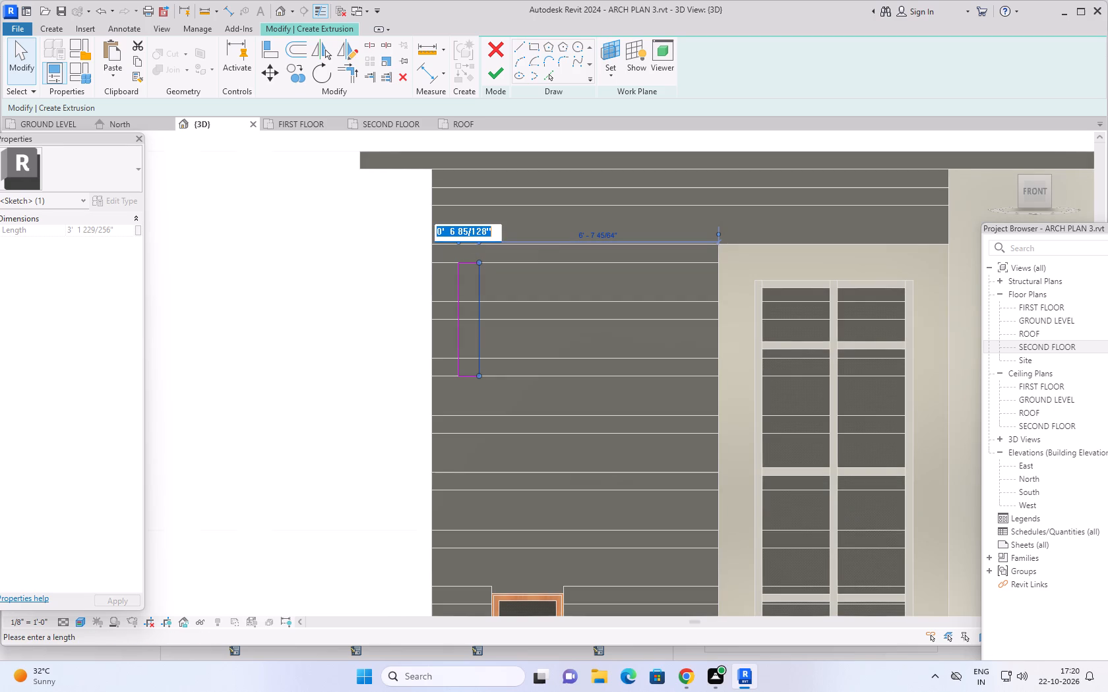
{"action": "type", "text": "6\""}
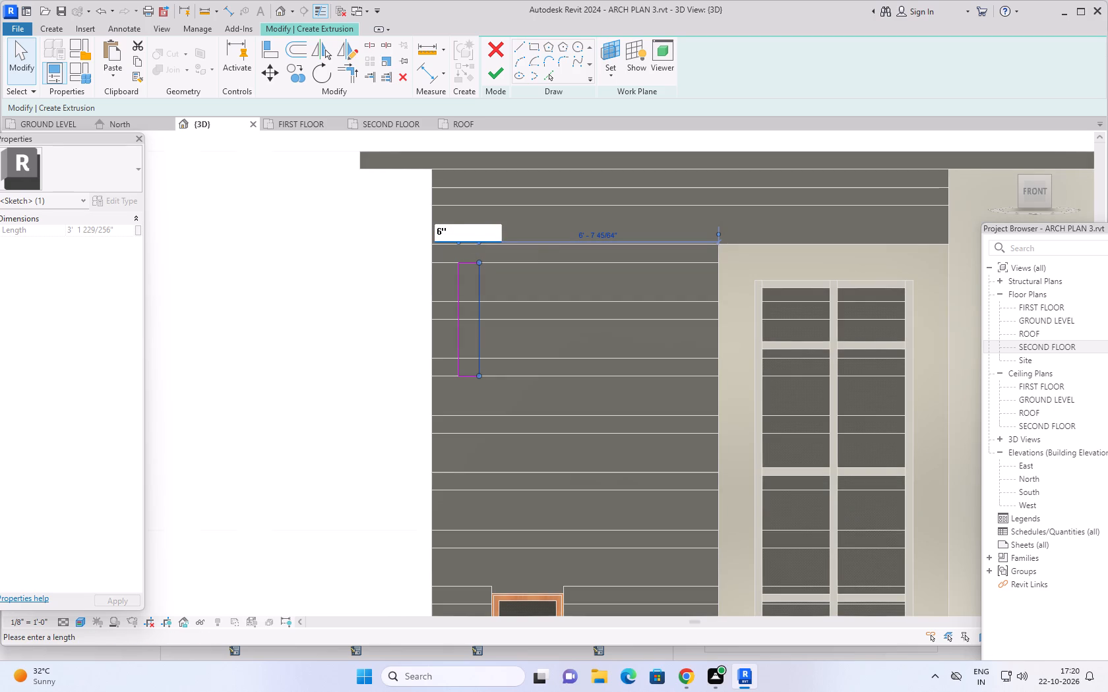
{"action": "key", "text": "Return"}
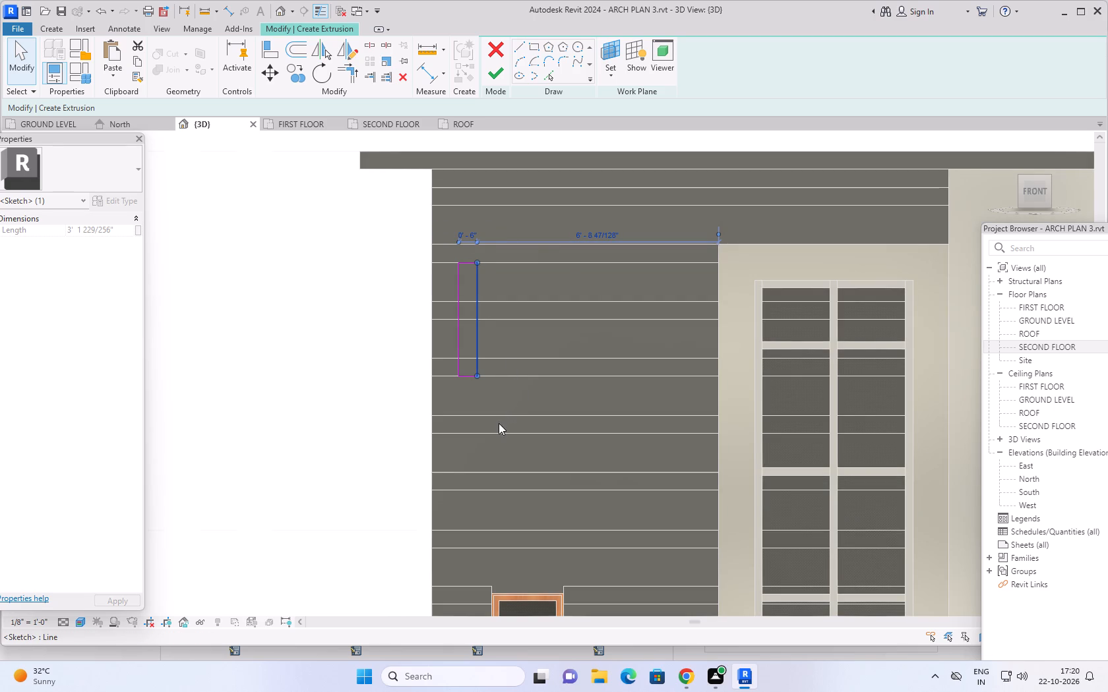
{"action": "key", "text": "Escape"}
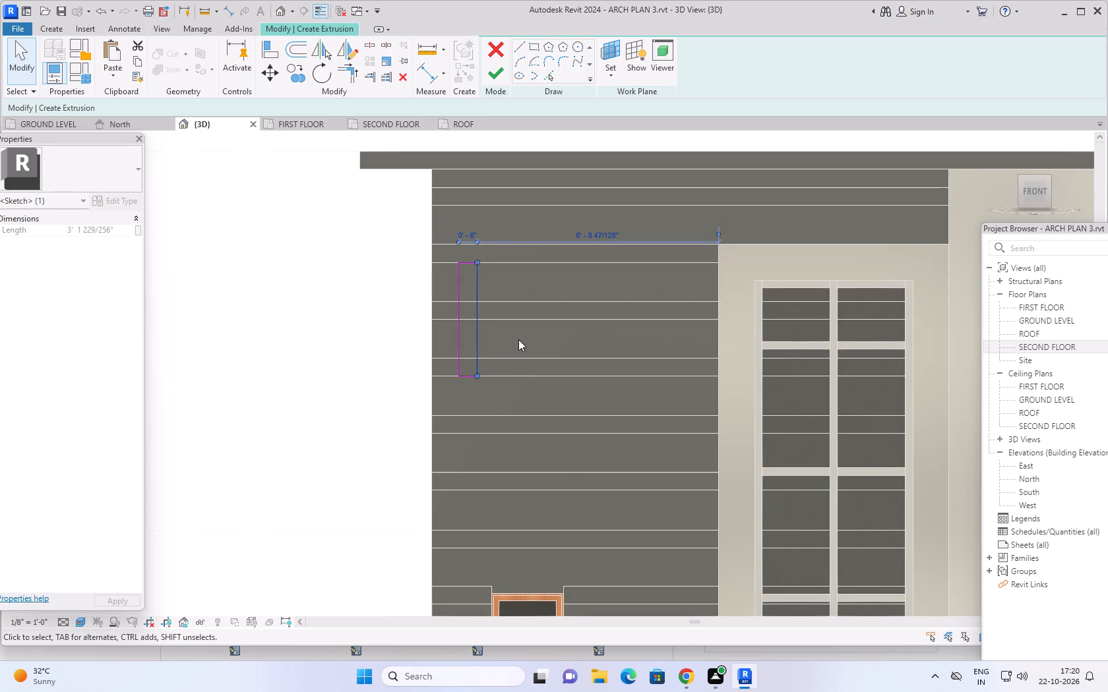
{"action": "key", "text": "Escape"}
Copy the sketched rectangle twice in descending steps toward the tall window, offset about 1'-11" at 36° and 1'-6" at 45°.
{"action": "left_click_drag", "start_coordinate": [488, 226], "coordinate": [458, 395]}
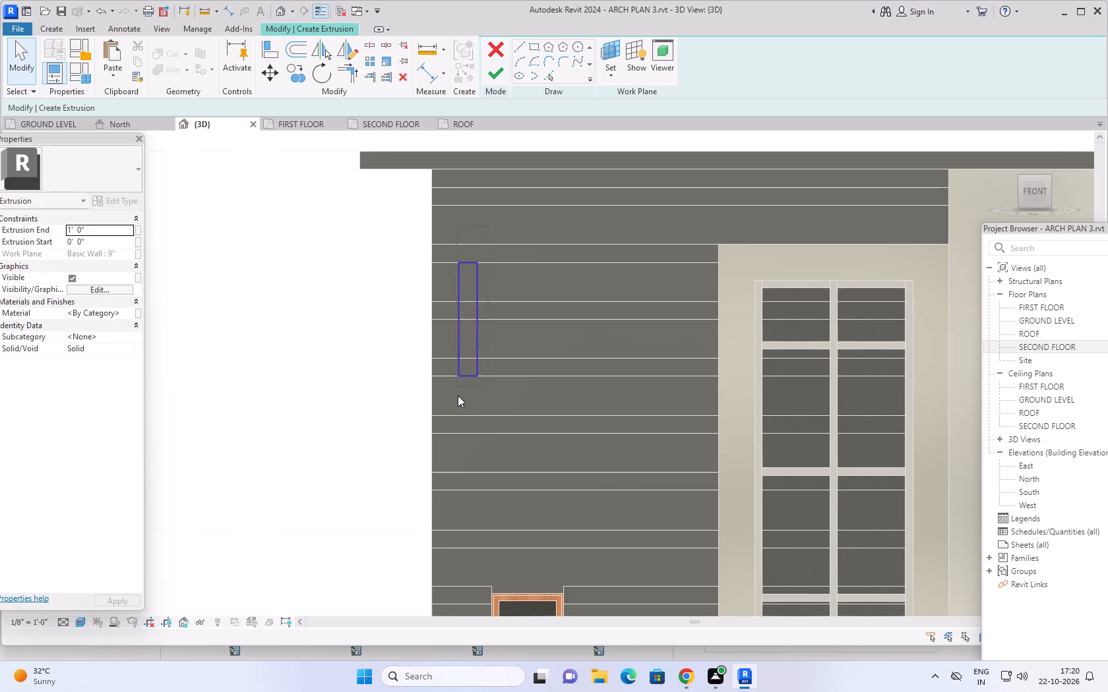
{"action": "left_click_drag", "start_coordinate": [458, 395], "coordinate": [458, 400]}
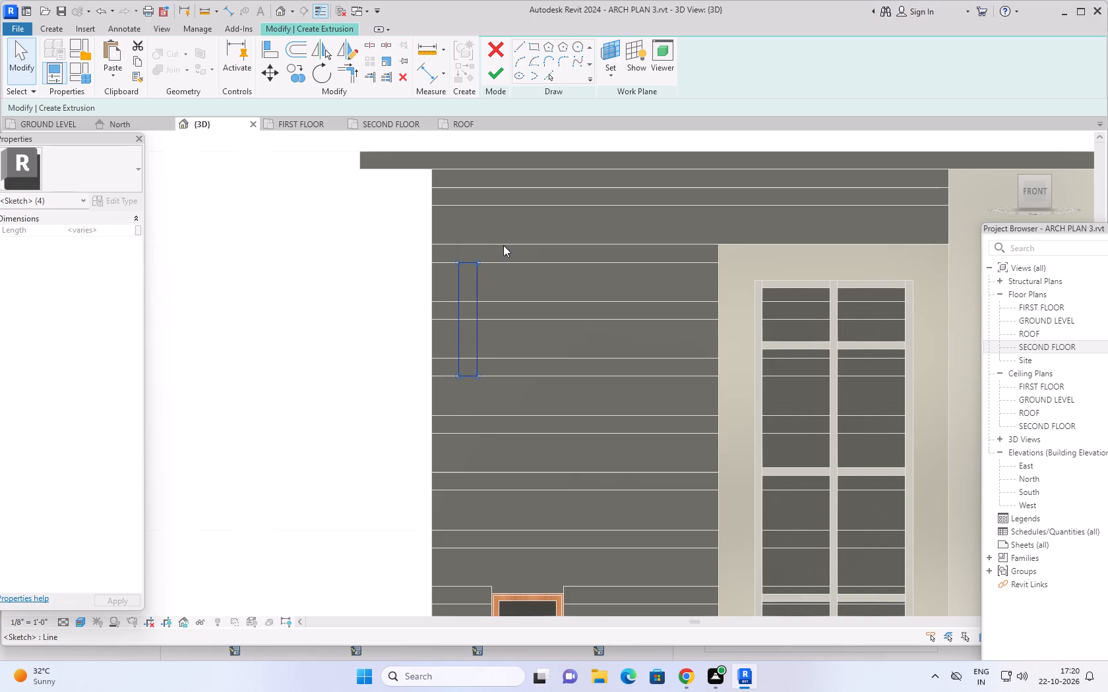
{"action": "left_click", "coordinate": [290, 72]}
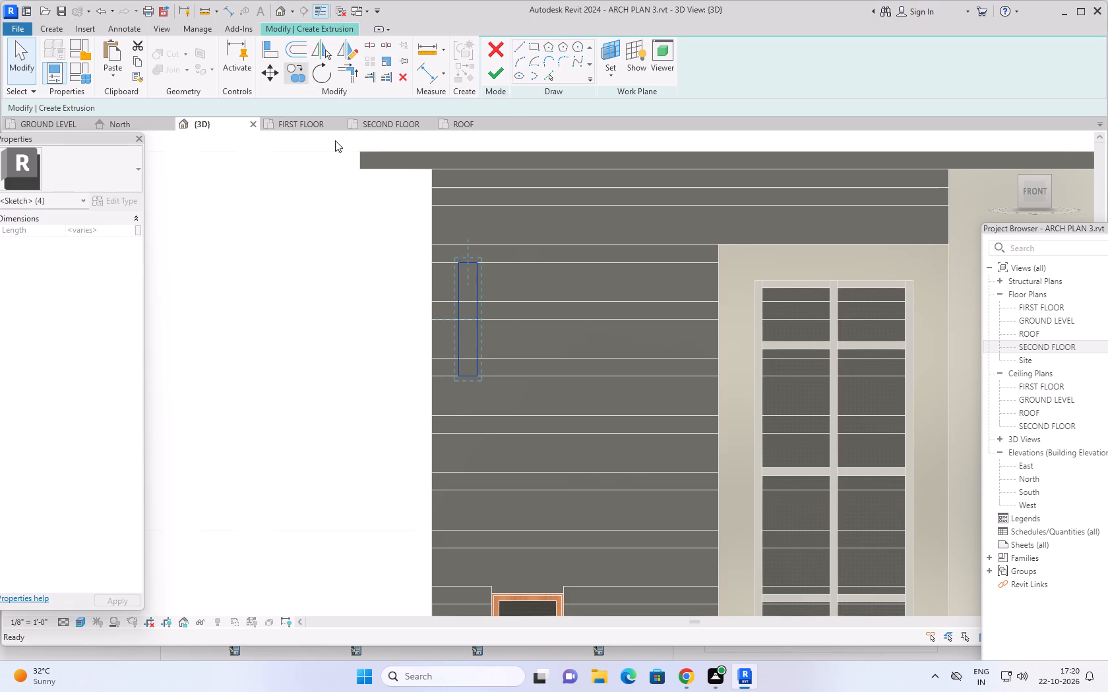
{"action": "left_click", "coordinate": [459, 261]}
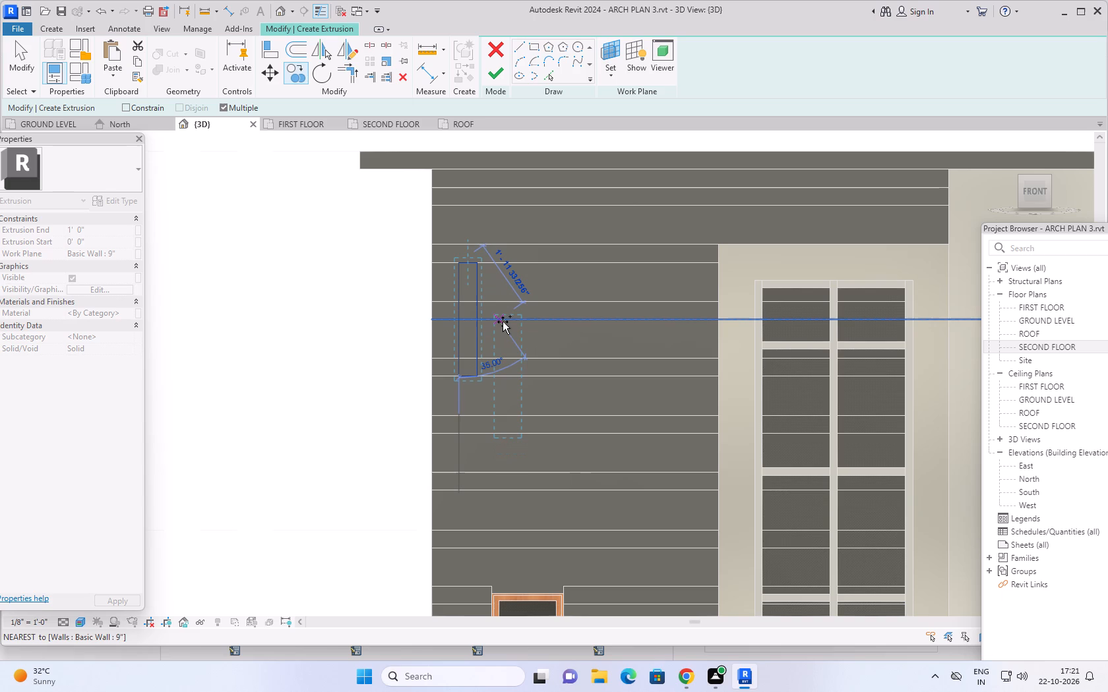
{"action": "scroll", "coordinate": [503, 322], "scroll_direction": "up", "scroll_amount": 1}
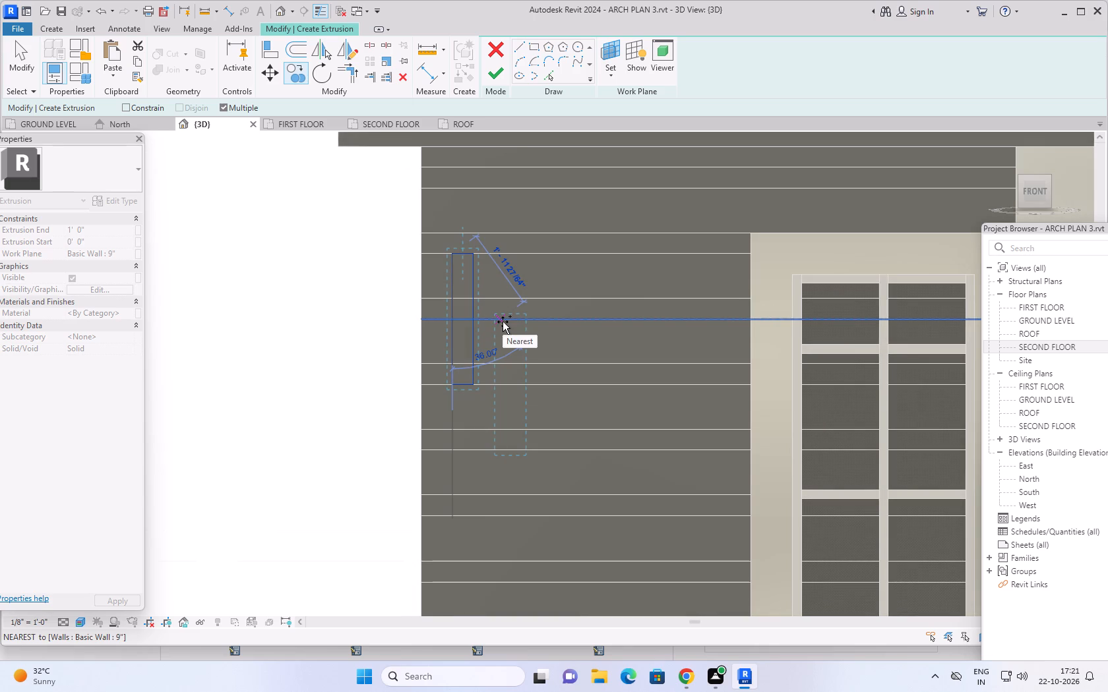
{"action": "left_click", "coordinate": [503, 322]}
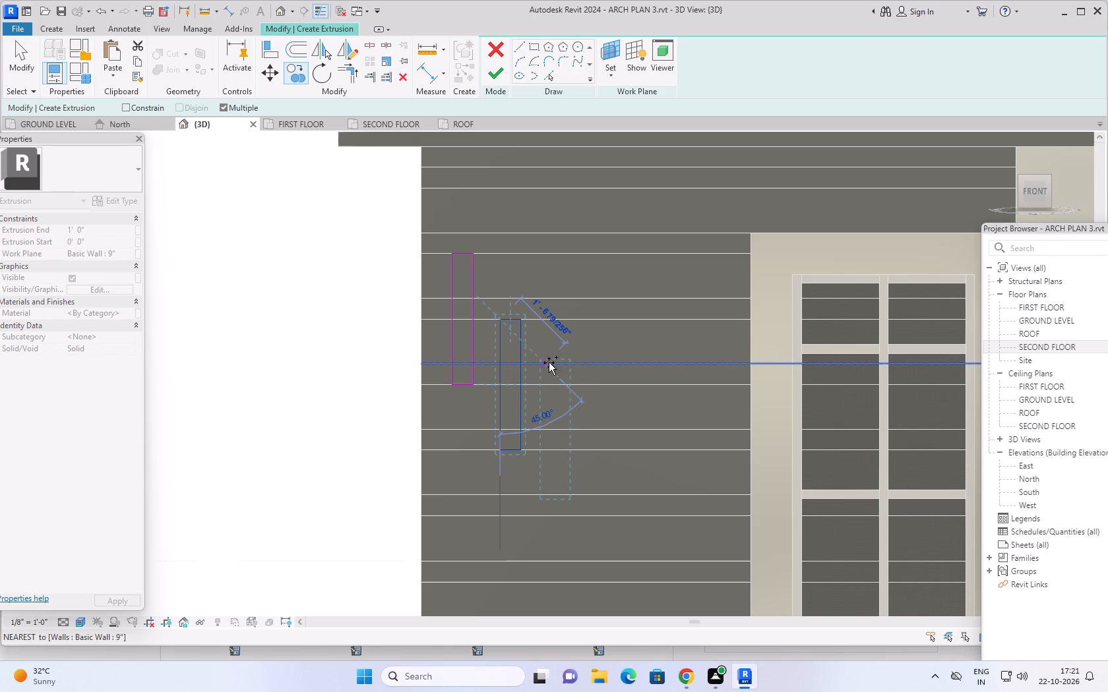
{"action": "left_click", "coordinate": [549, 362]}
{"action": "scroll", "coordinate": [596, 308], "scroll_direction": "down", "scroll_amount": 6}
{"action": "scroll", "coordinate": [622, 519], "scroll_direction": "down", "scroll_amount": 1}
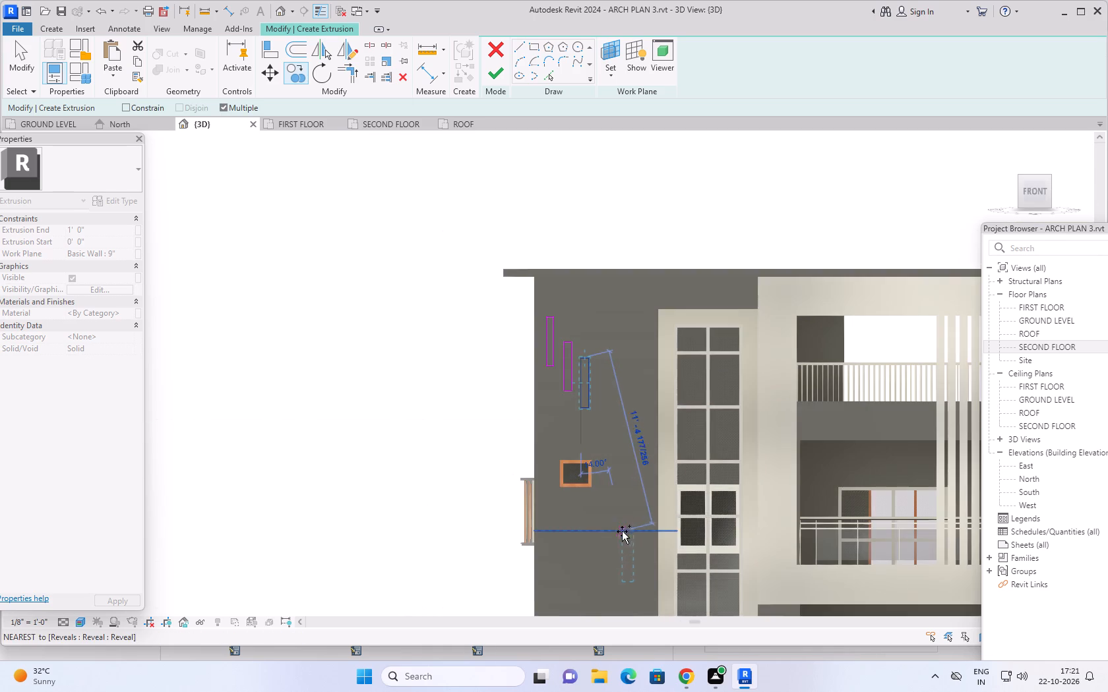
{"action": "middle_click_drag", "start_coordinate": [617, 529], "coordinate": [551, 349]}
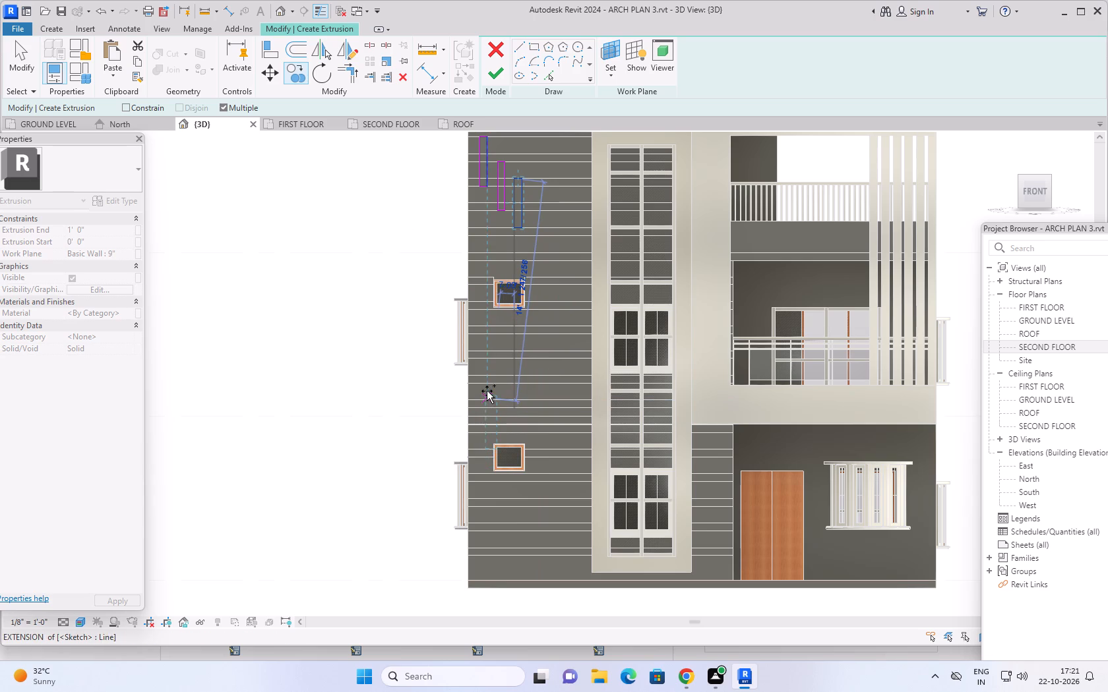
{"action": "scroll", "coordinate": [487, 391], "scroll_direction": "up", "scroll_amount": 3}
{"action": "scroll", "coordinate": [482, 383], "scroll_direction": "down", "scroll_amount": 2}
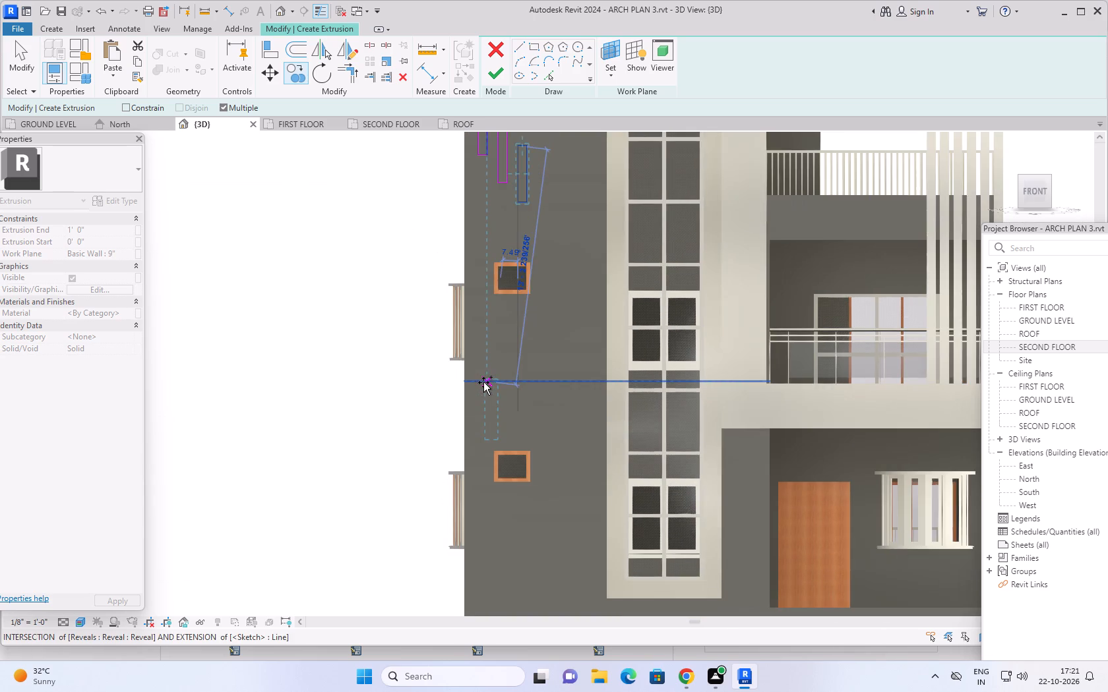
{"action": "scroll", "coordinate": [486, 382], "scroll_direction": "down", "scroll_amount": 1}
{"action": "scroll", "coordinate": [536, 364], "scroll_direction": "down", "scroll_amount": 2}
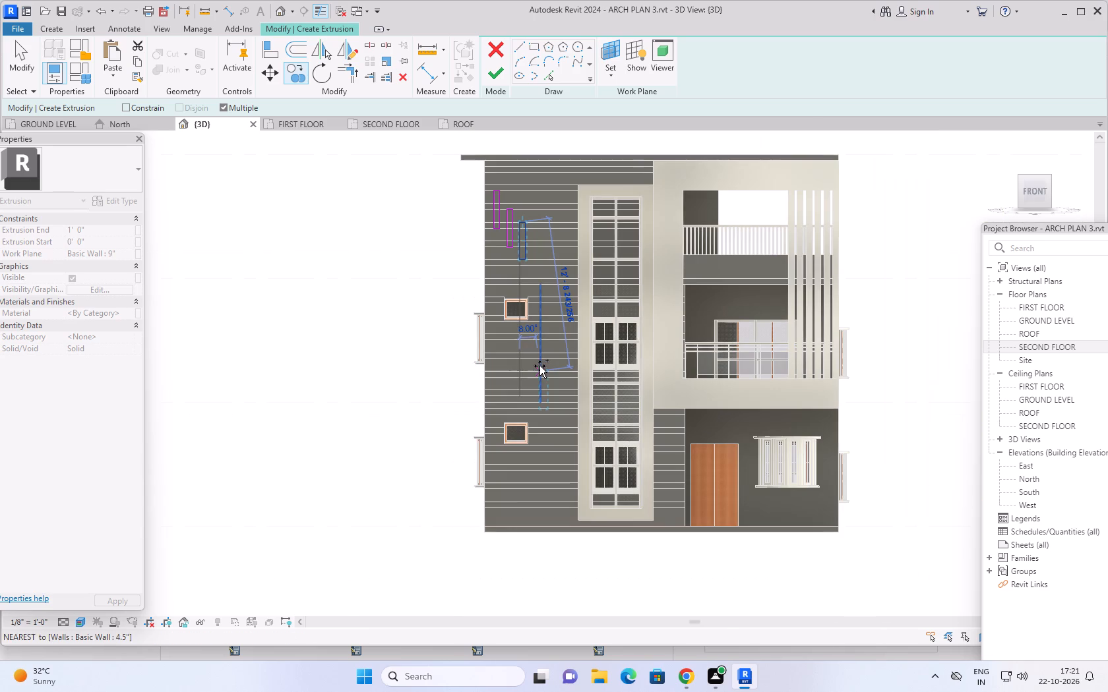
{"action": "key", "text": "Escape"}
{"action": "key", "text": "Escape"}
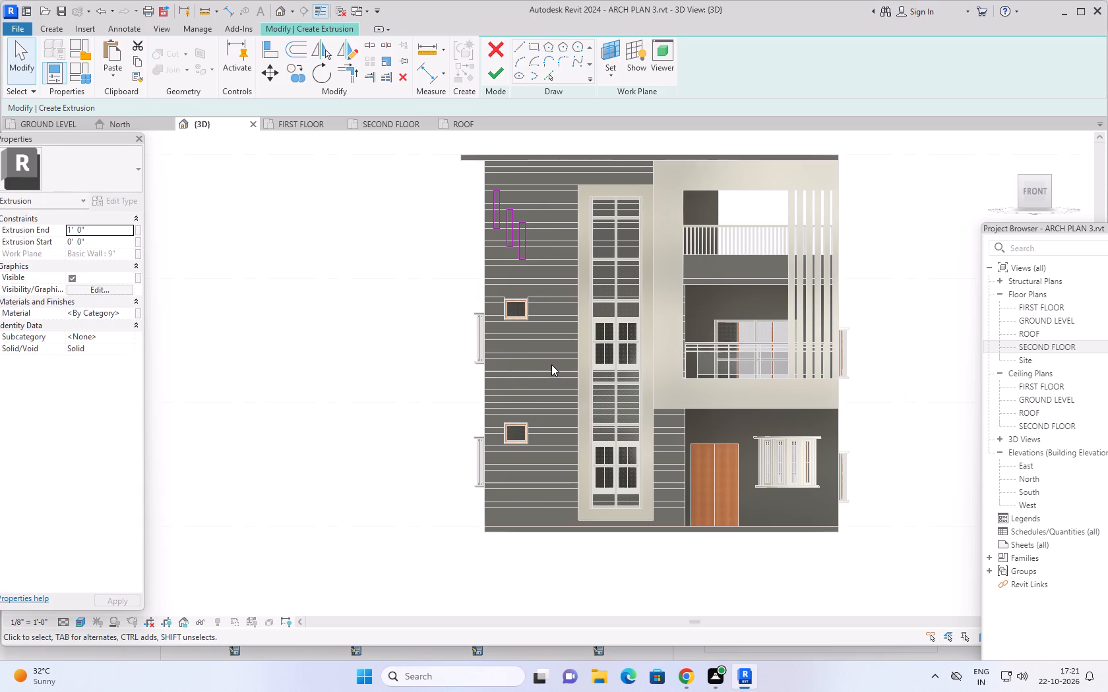
Move the three staggered rectangles together 1'-3" horizontally toward the tall window.
{"action": "middle_click_drag", "start_coordinate": [439, 291], "coordinate": [380, 318]}
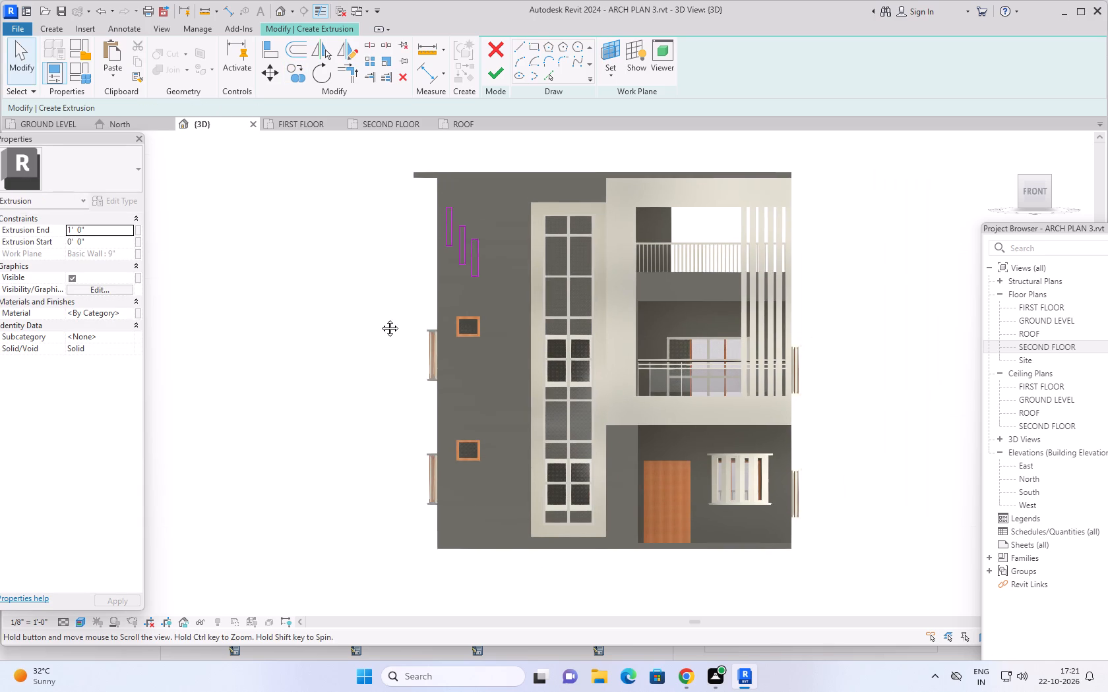
{"action": "middle_click_drag", "start_coordinate": [380, 318], "coordinate": [372, 341]}
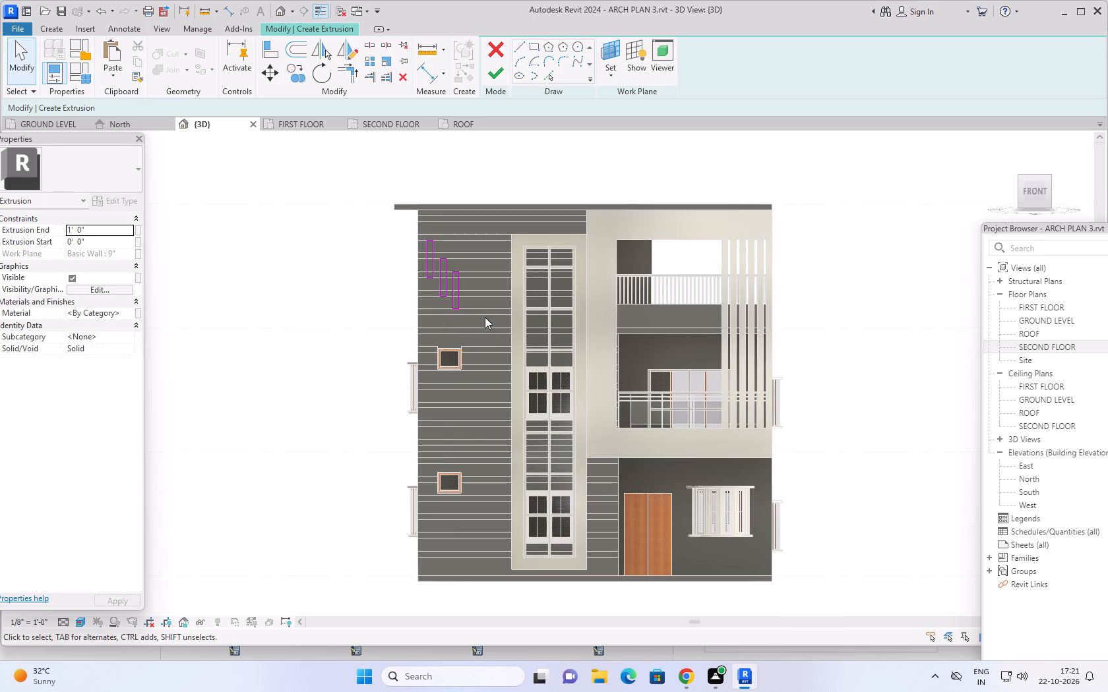
{"action": "scroll", "coordinate": [468, 241], "scroll_direction": "up", "scroll_amount": 2}
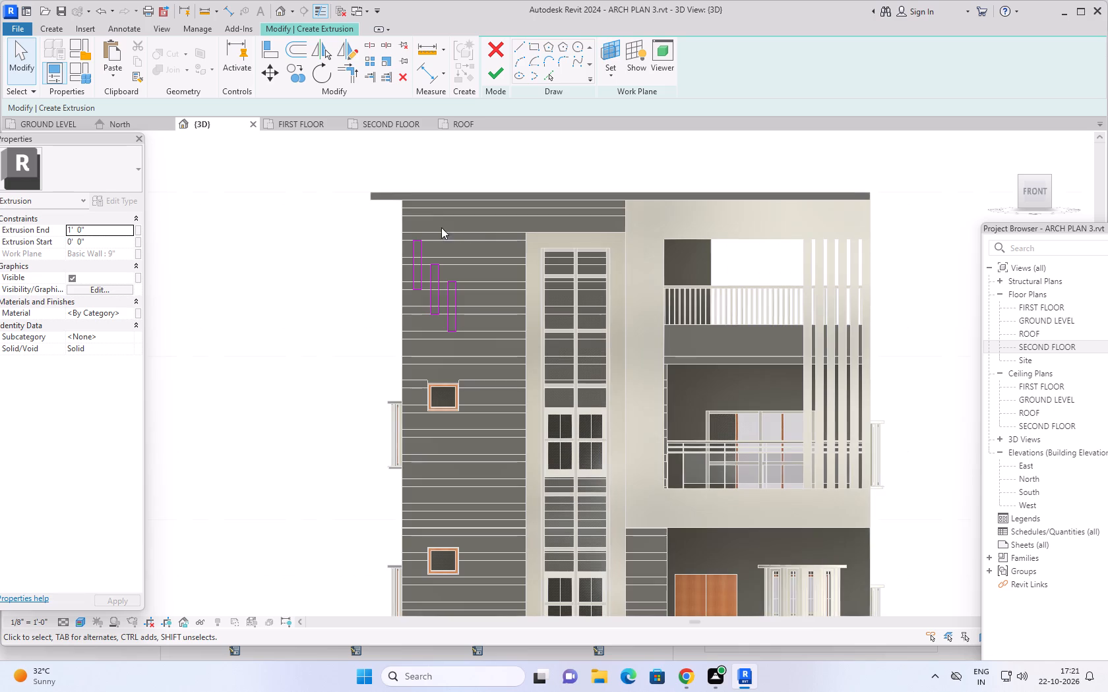
{"action": "key", "text": "Escape"}
{"action": "key", "text": "Escape"}
{"action": "left_click_drag", "start_coordinate": [492, 212], "coordinate": [408, 359]}
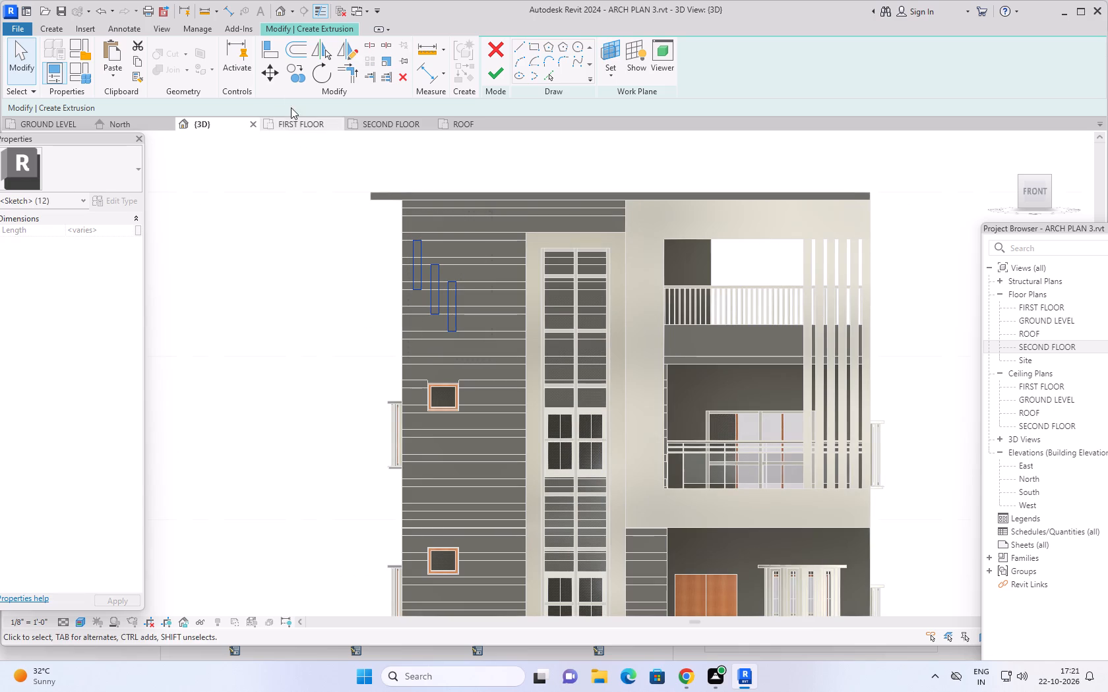
{"action": "left_click", "coordinate": [274, 74]}
{"action": "scroll", "coordinate": [420, 202], "scroll_direction": "up", "scroll_amount": 3}
{"action": "scroll", "coordinate": [433, 275], "scroll_direction": "up", "scroll_amount": 3}
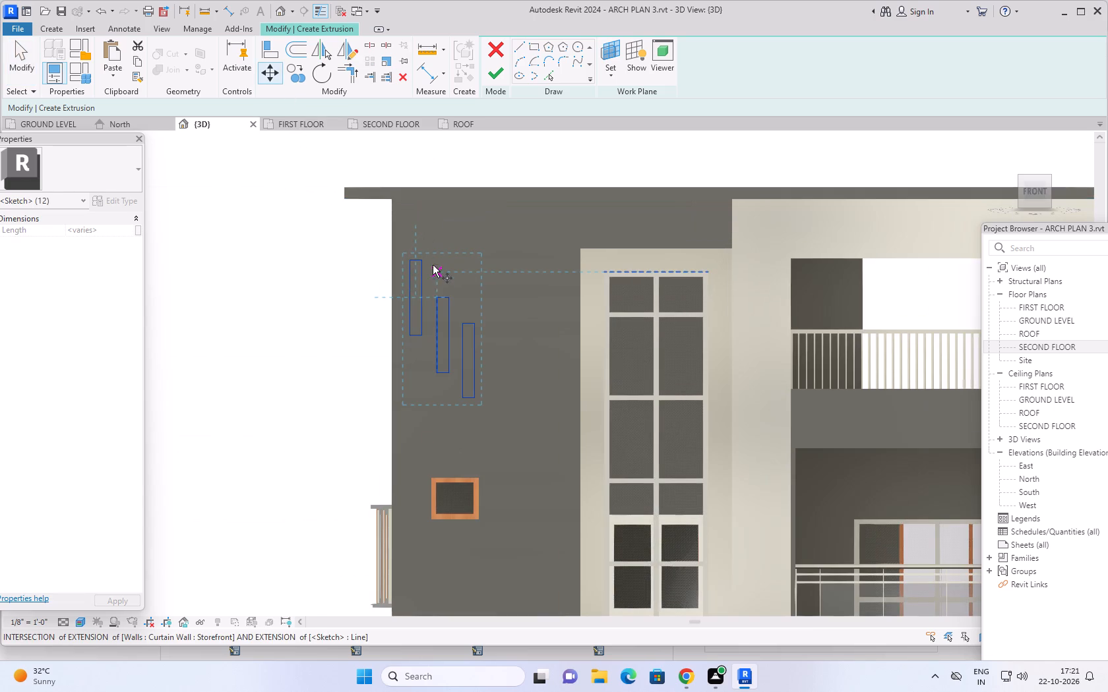
{"action": "left_click", "coordinate": [397, 250]}
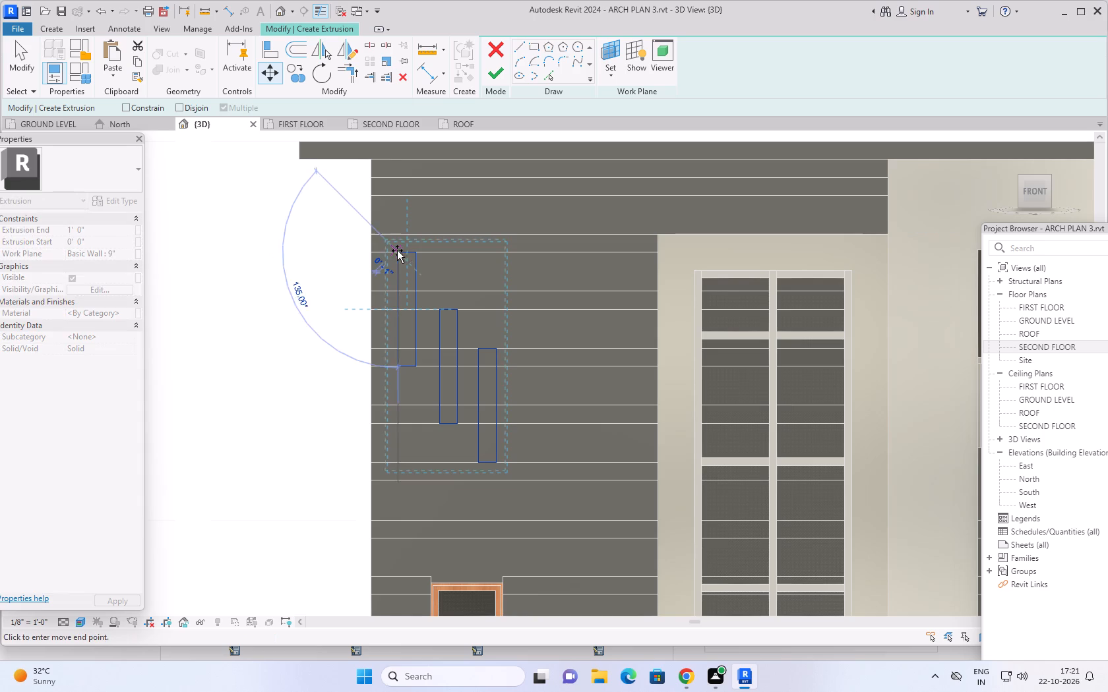
{"action": "left_click", "coordinate": [445, 253]}
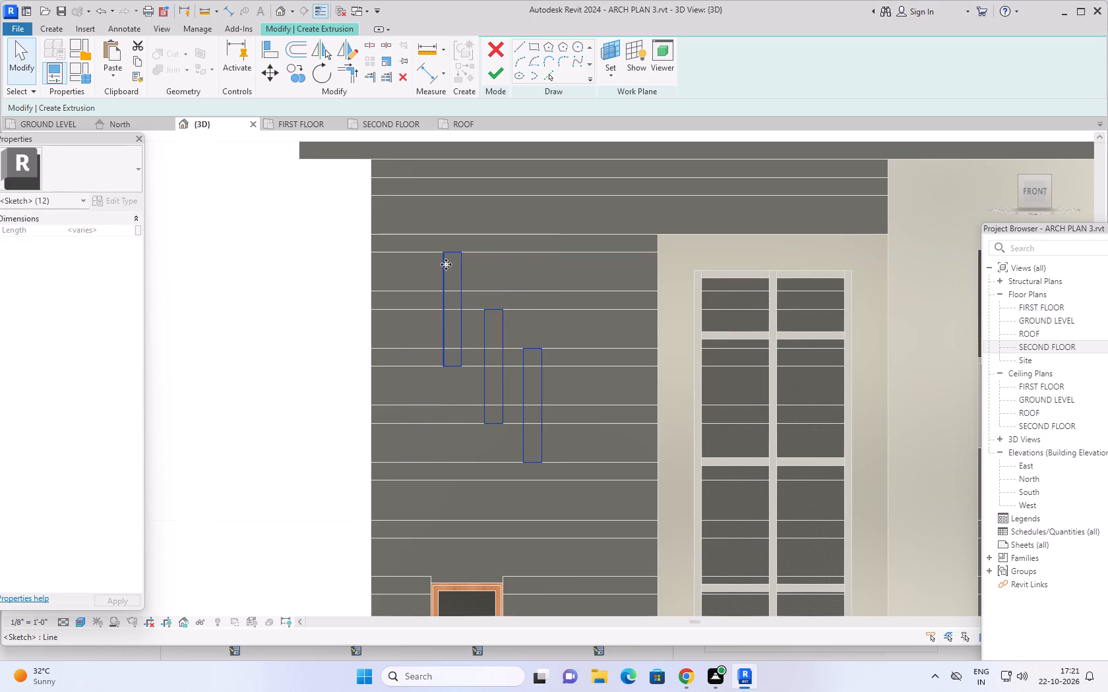
Copy the highest rectangle about 12'-7" straight down, onto the wall area between the two small square windows.
{"action": "scroll", "coordinate": [427, 332], "scroll_direction": "down", "scroll_amount": 5}
{"action": "middle_click_drag", "start_coordinate": [442, 382], "coordinate": [435, 333]}
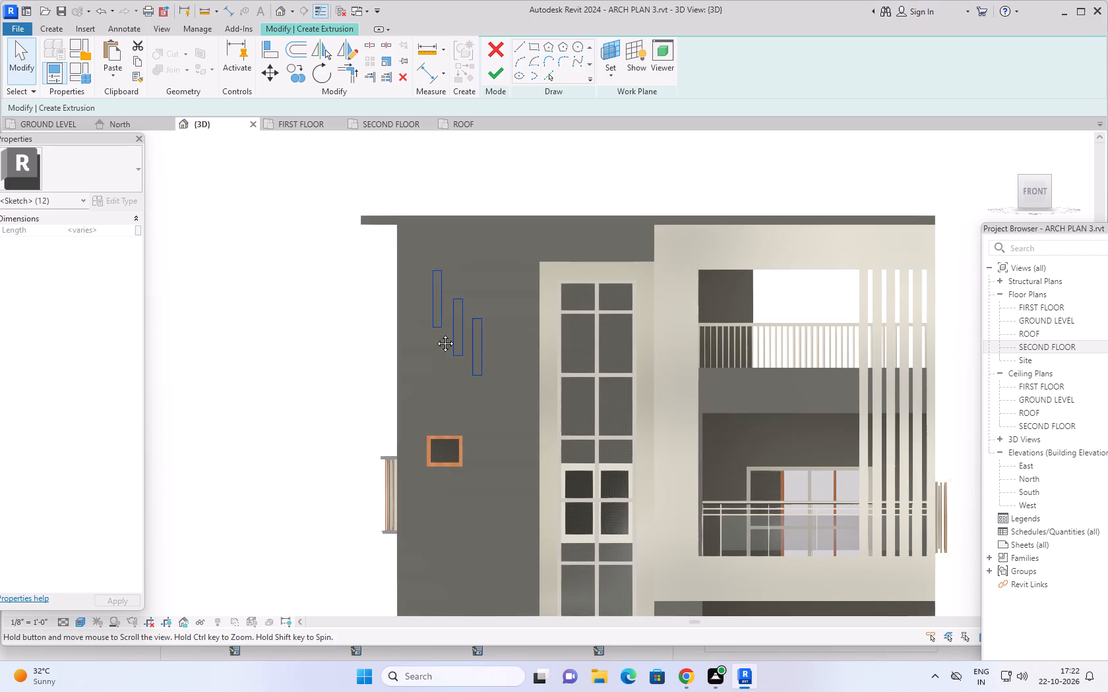
{"action": "middle_click_drag", "start_coordinate": [435, 333], "coordinate": [425, 254]}
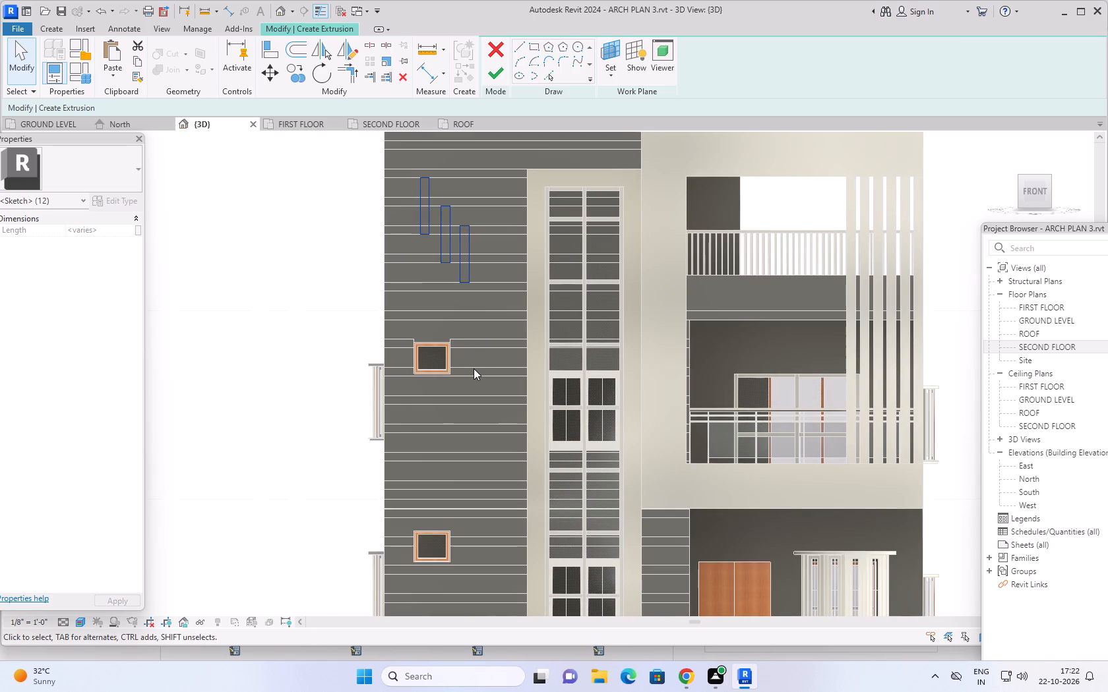
{"action": "scroll", "coordinate": [474, 368], "scroll_direction": "down", "scroll_amount": 2}
{"action": "middle_click_drag", "start_coordinate": [476, 392], "coordinate": [463, 362]}
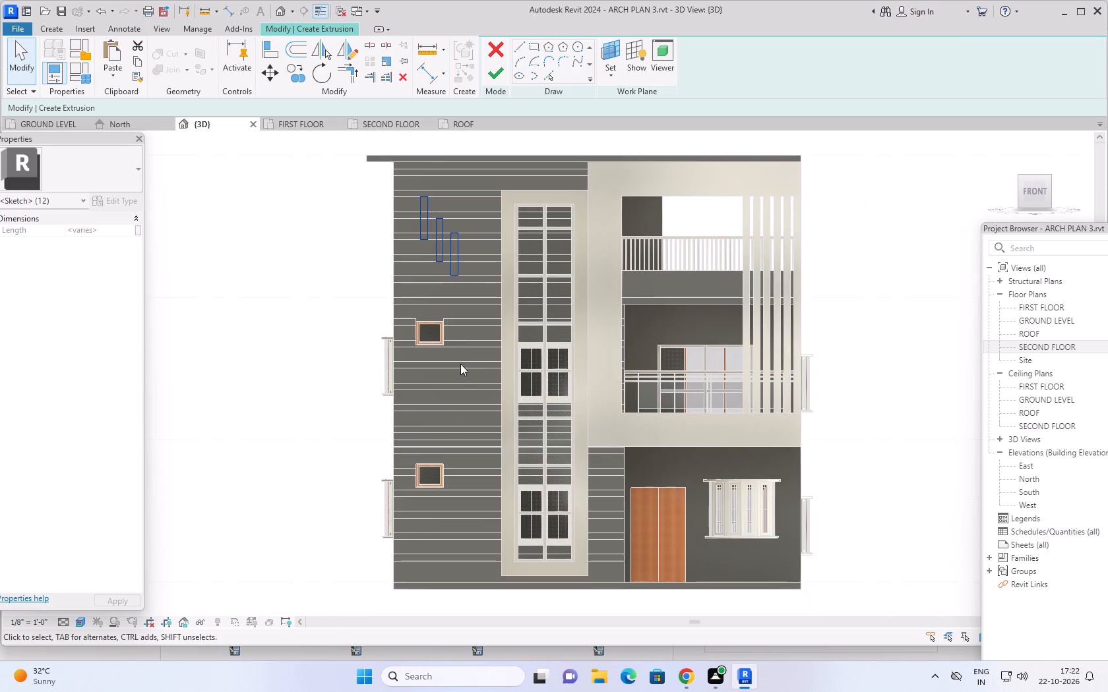
{"action": "scroll", "coordinate": [427, 198], "scroll_direction": "up", "scroll_amount": 2}
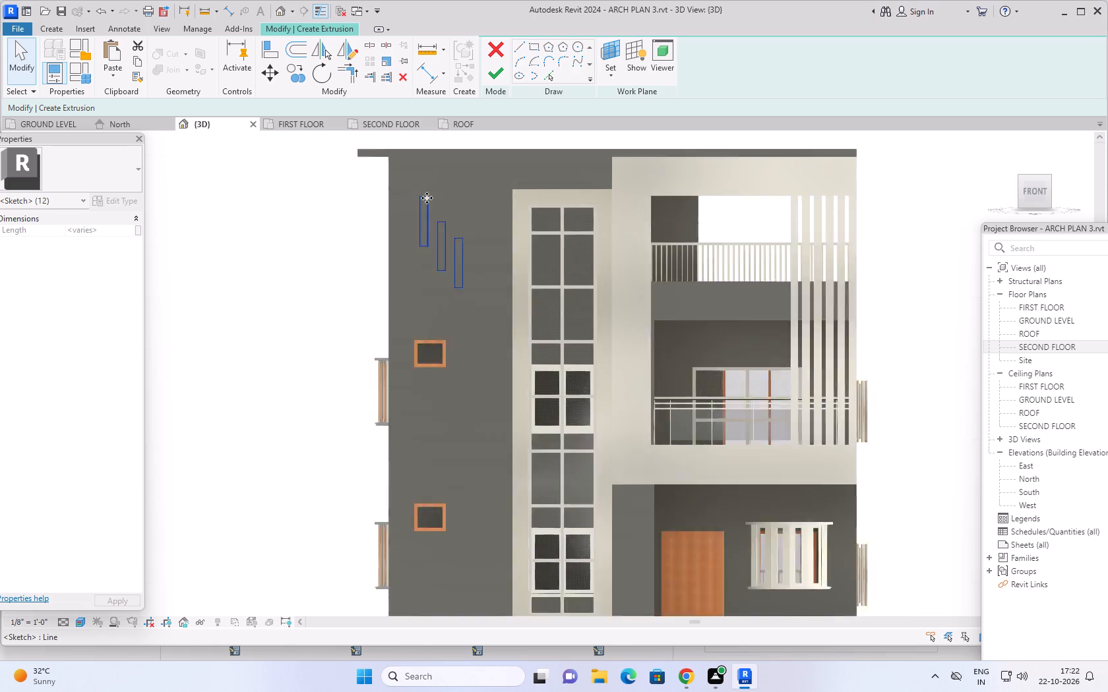
{"action": "scroll", "coordinate": [427, 198], "scroll_direction": "up", "scroll_amount": 2}
{"action": "left_click_drag", "start_coordinate": [441, 173], "coordinate": [412, 240]}
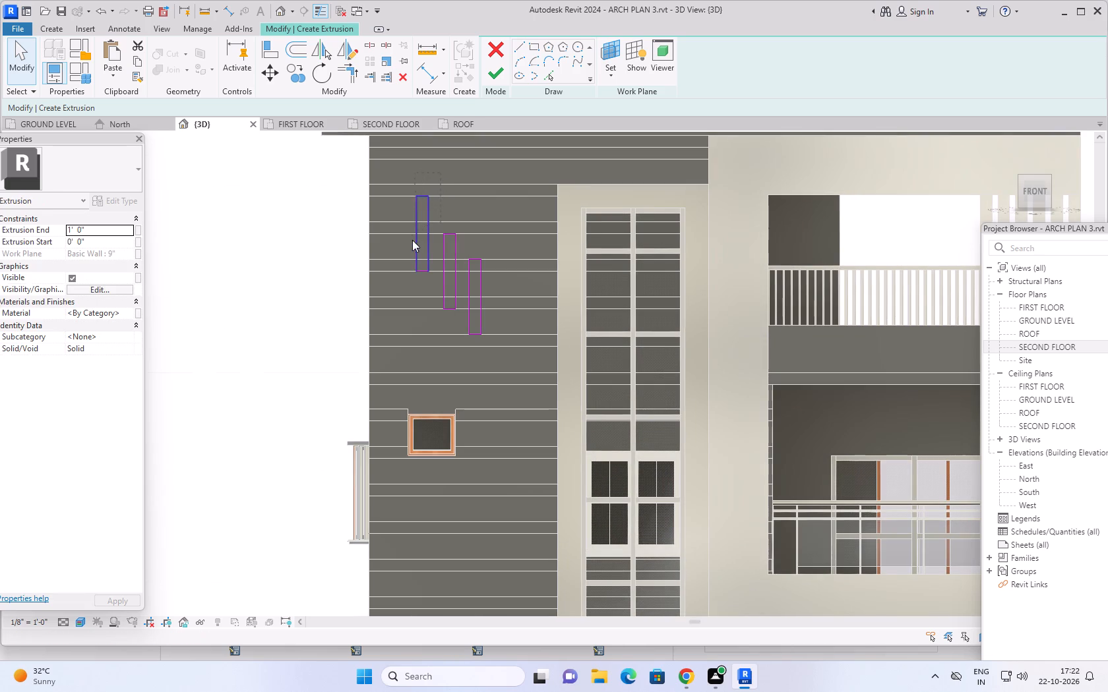
{"action": "left_click_drag", "start_coordinate": [412, 240], "coordinate": [404, 289]}
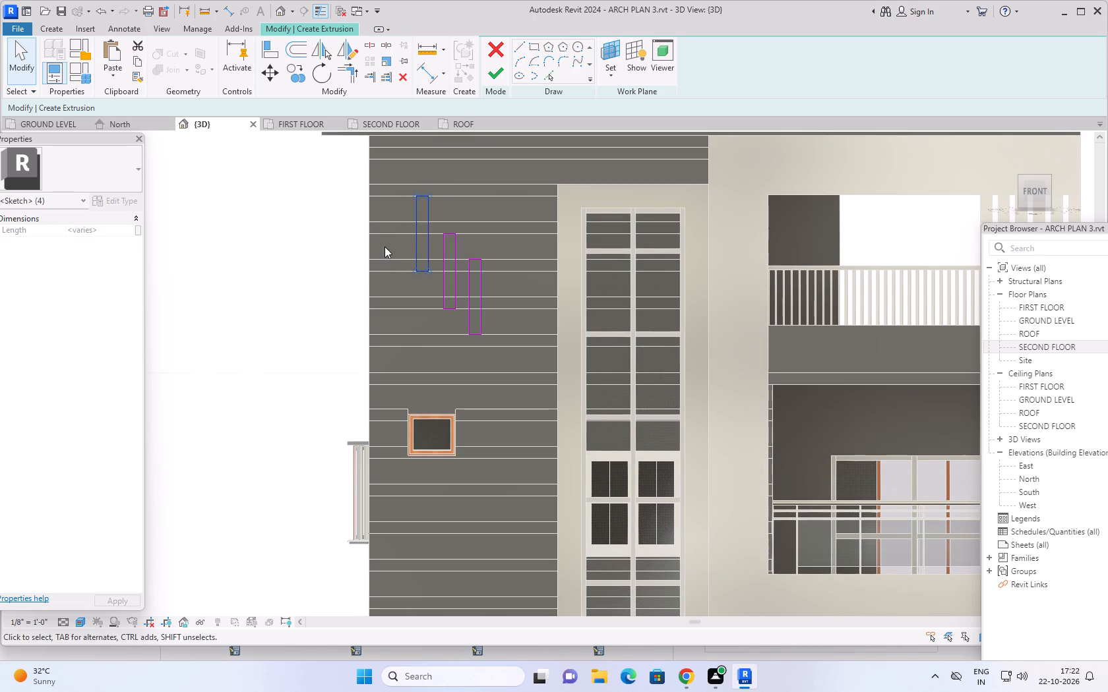
{"action": "left_click", "coordinate": [288, 70]}
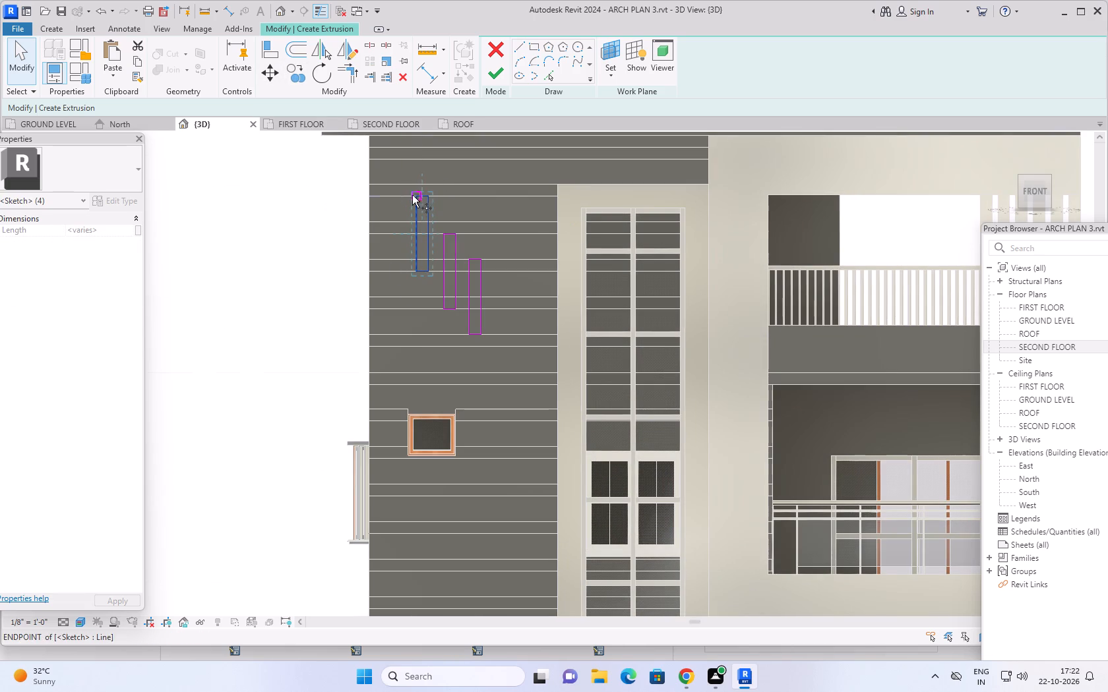
{"action": "left_click", "coordinate": [414, 192]}
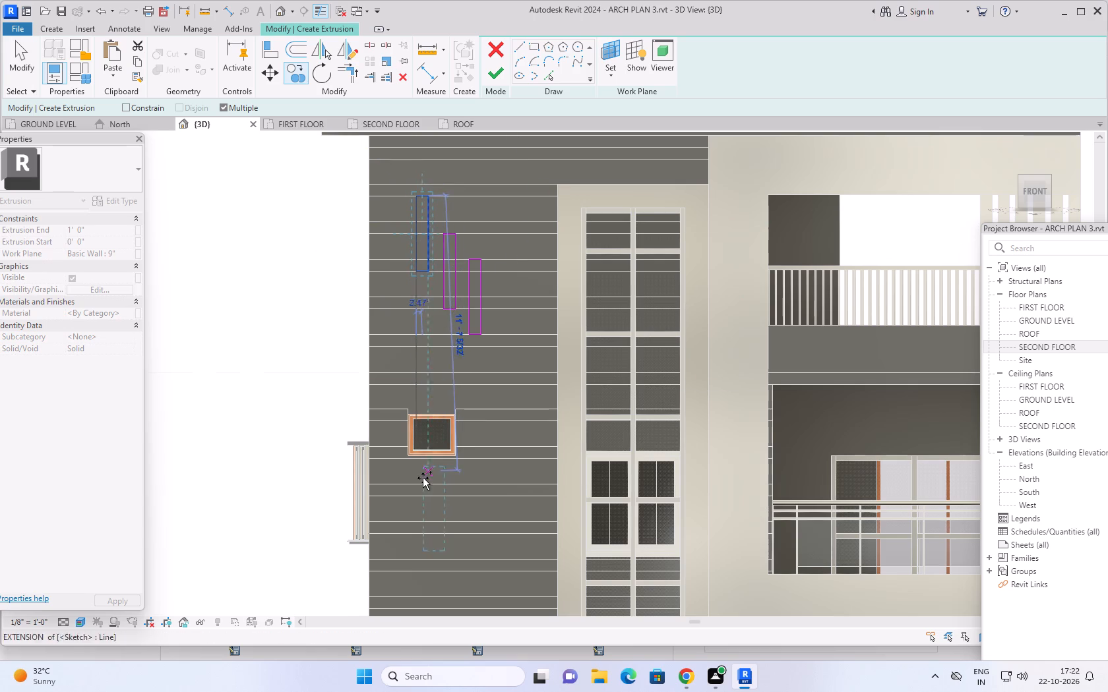
{"action": "middle_click_drag", "start_coordinate": [418, 519], "coordinate": [414, 424]}
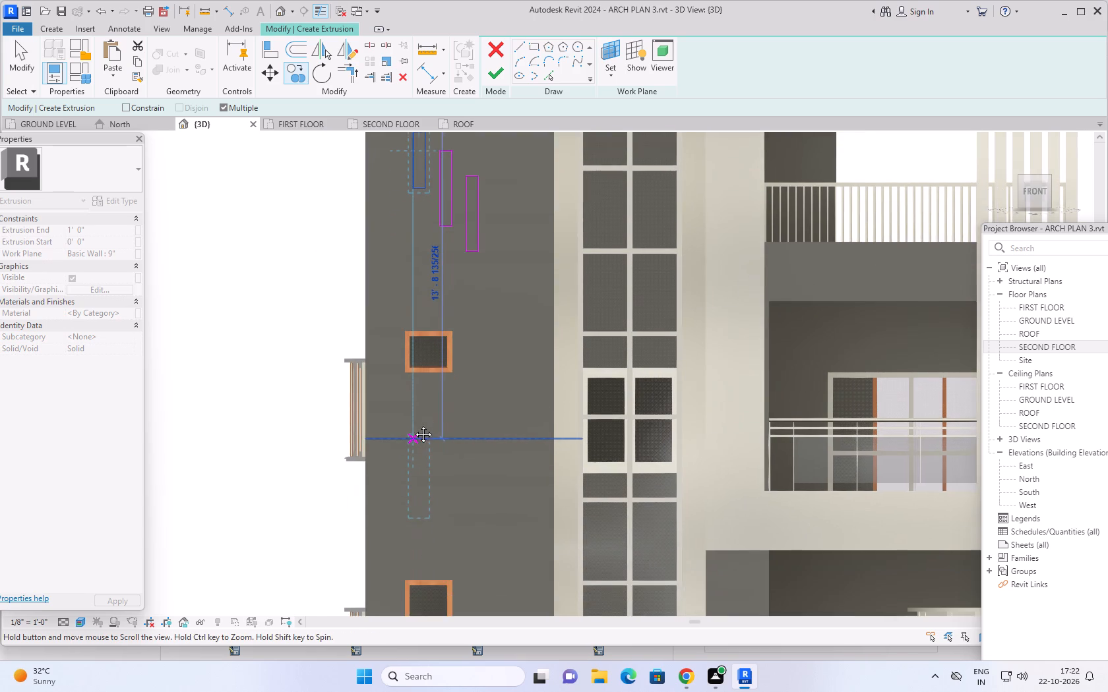
{"action": "middle_click_drag", "start_coordinate": [414, 424], "coordinate": [414, 409]}
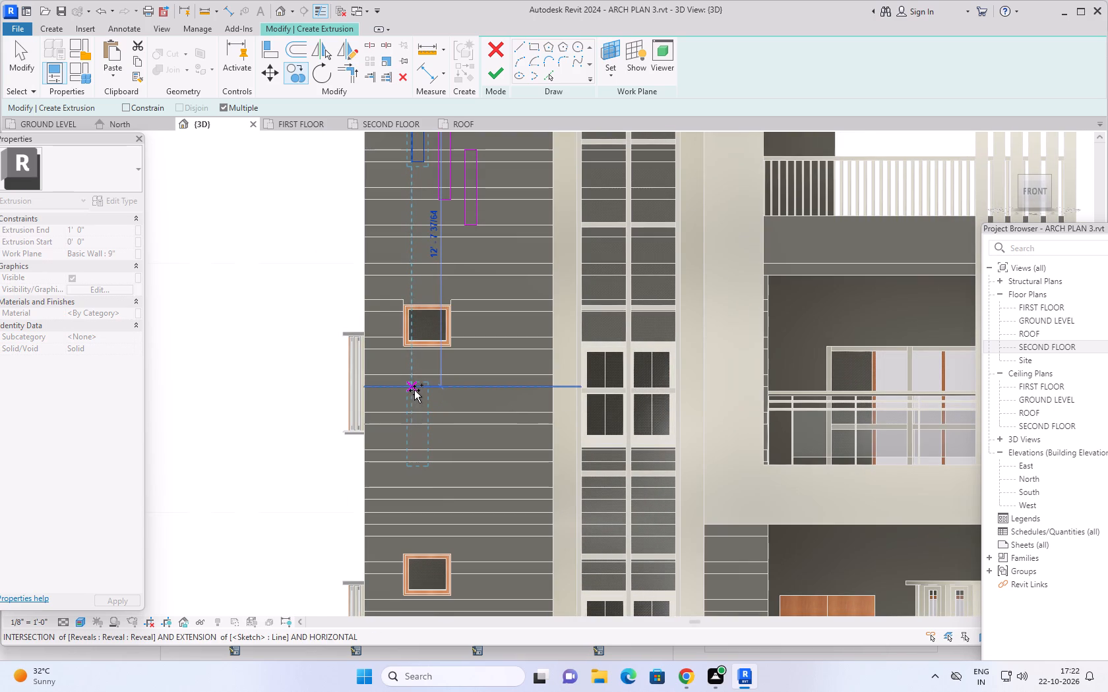
{"action": "left_click", "coordinate": [414, 390]}
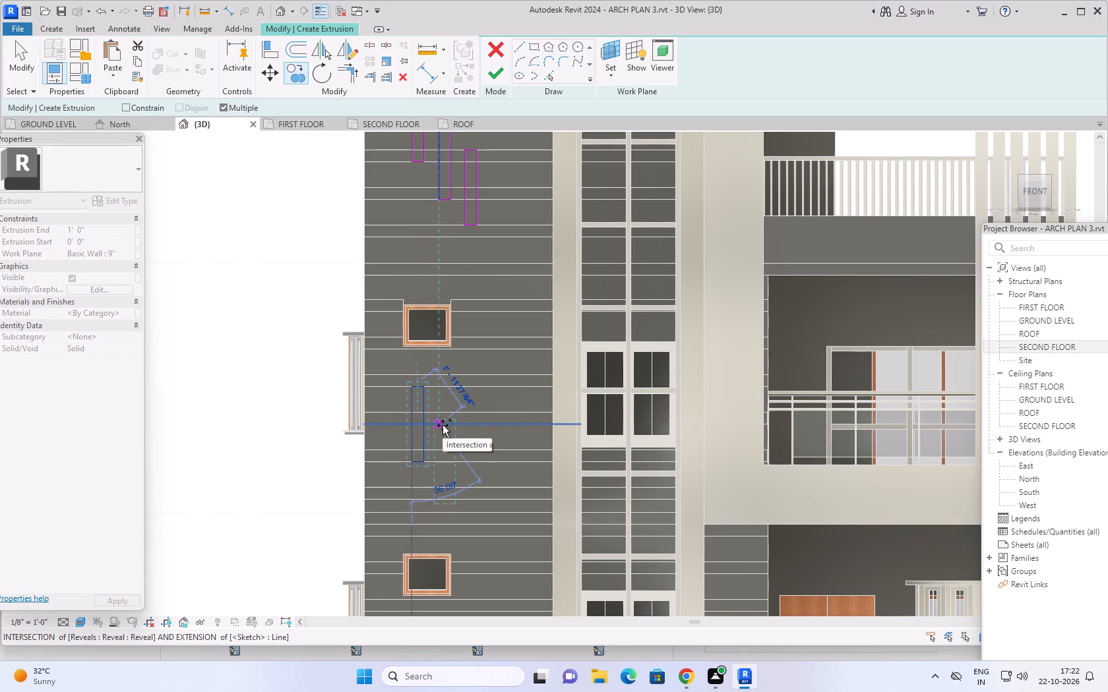
Add two more descending copies beside the lower rectangle, offset about 1'-11" at 36° and 1'-6" at 45°, aligned under the upper group.
{"action": "left_click", "coordinate": [443, 425]}
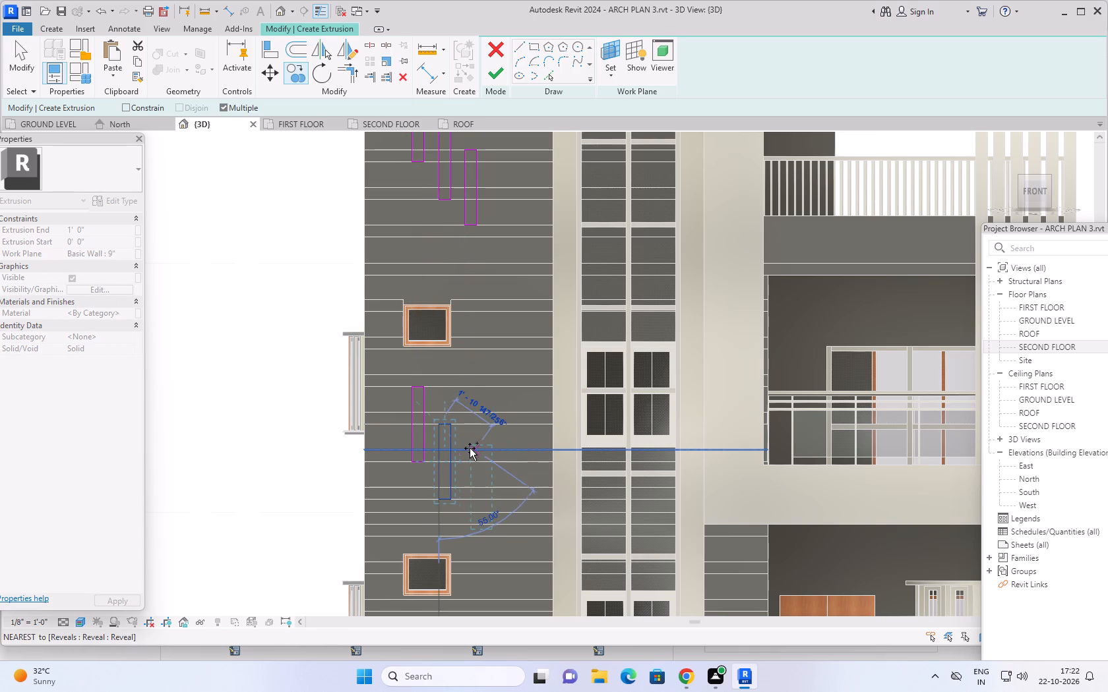
{"action": "left_click", "coordinate": [468, 449]}
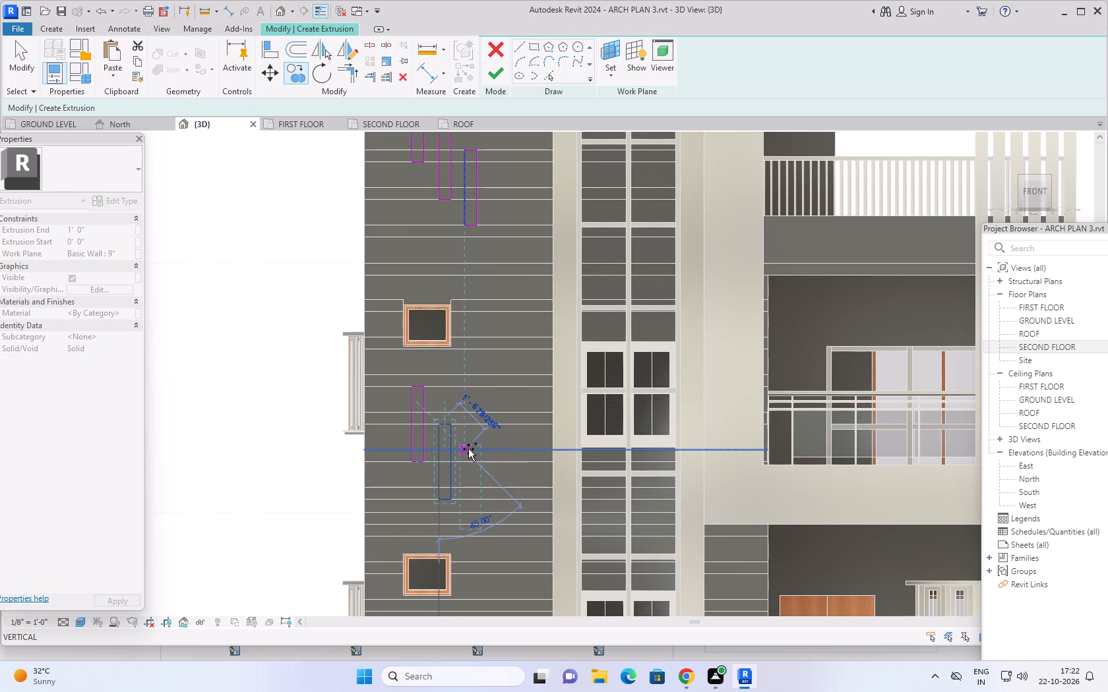
{"action": "scroll", "coordinate": [354, 447], "scroll_direction": "down", "scroll_amount": 2}
{"action": "middle_click_drag", "start_coordinate": [429, 477], "coordinate": [442, 384]}
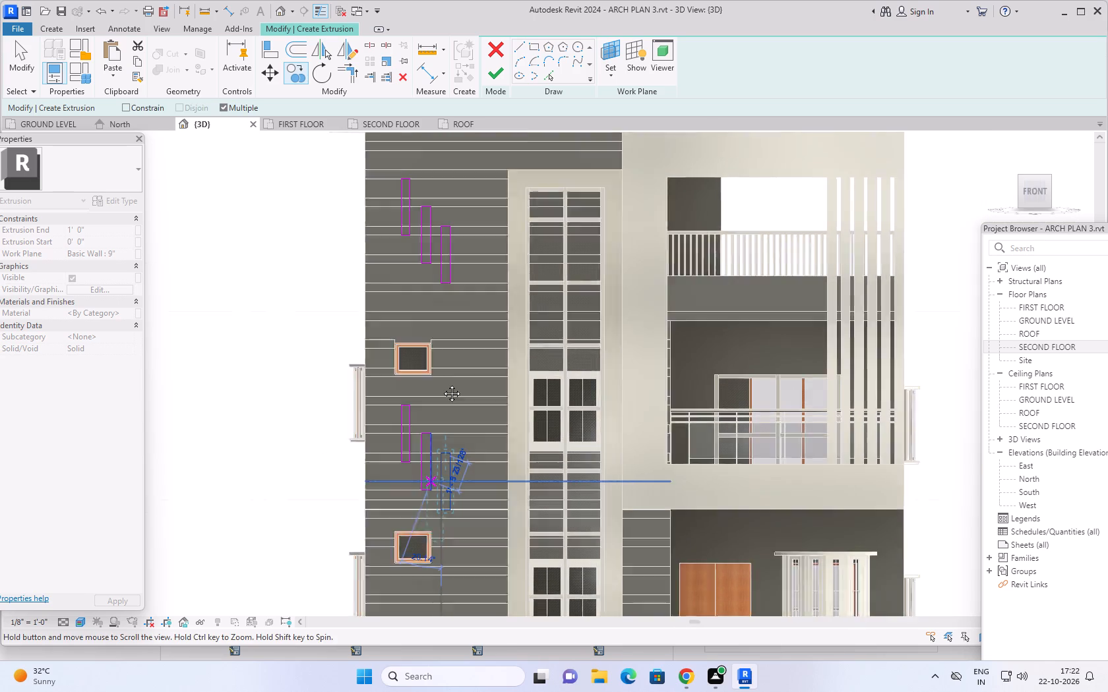
{"action": "middle_click_drag", "start_coordinate": [442, 384], "coordinate": [446, 275]}
{"action": "scroll", "coordinate": [456, 451], "scroll_direction": "down", "scroll_amount": 2}
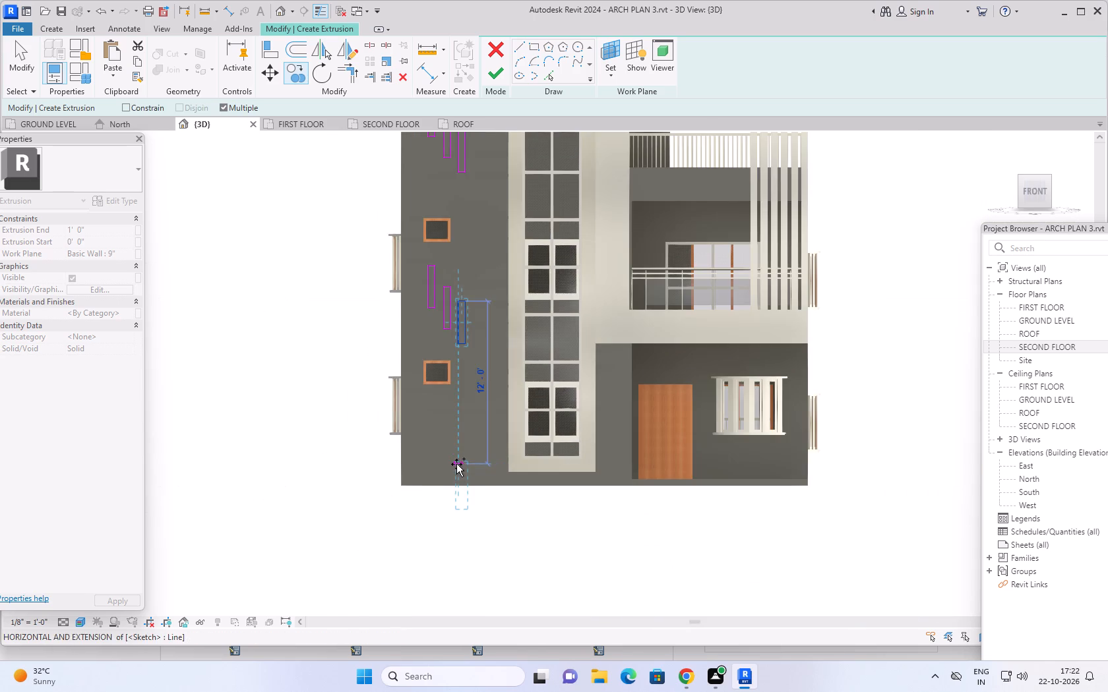
{"action": "scroll", "coordinate": [456, 464], "scroll_direction": "down", "scroll_amount": 3}
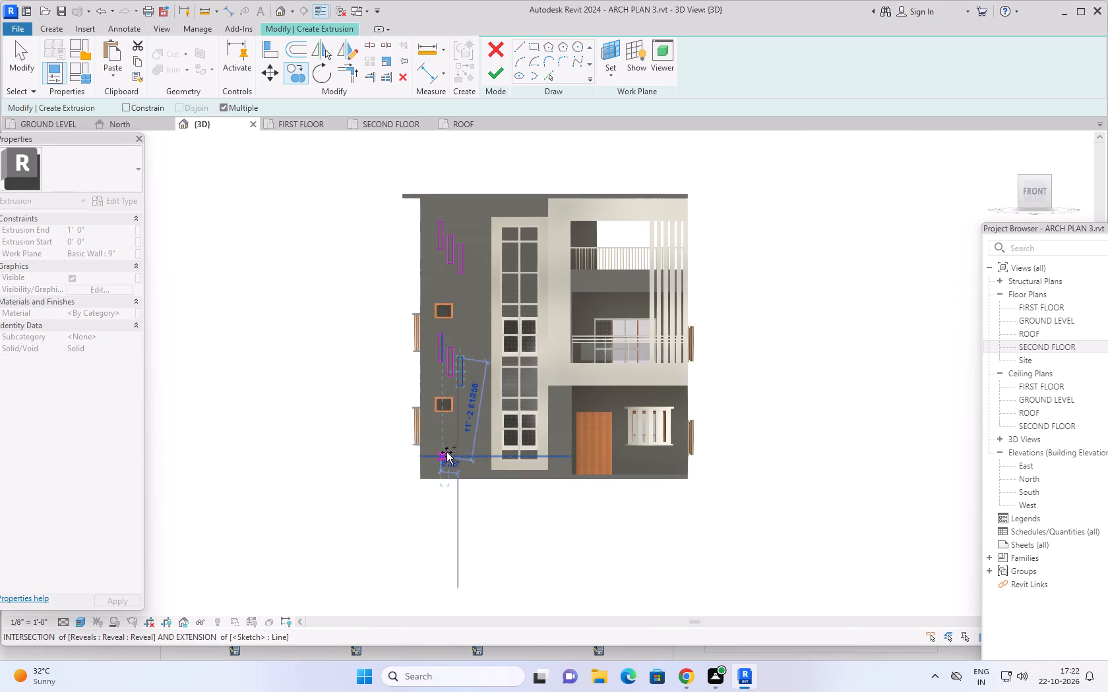
{"action": "key", "text": "Escape"}
{"action": "scroll", "coordinate": [444, 433], "scroll_direction": "up", "scroll_amount": 1}
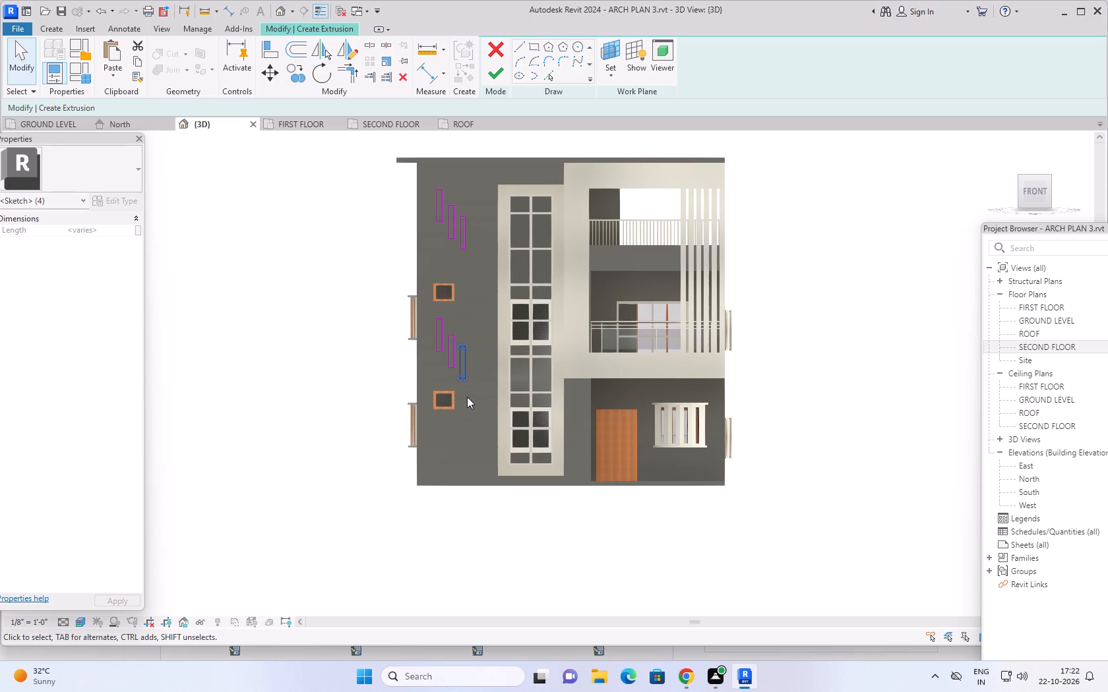
Align the lower group's rectangle nearest the tall window to the wall grooves level with the top and bottom of the group's outermost rectangle.
{"action": "scroll", "coordinate": [471, 339], "scroll_direction": "up", "scroll_amount": 4}
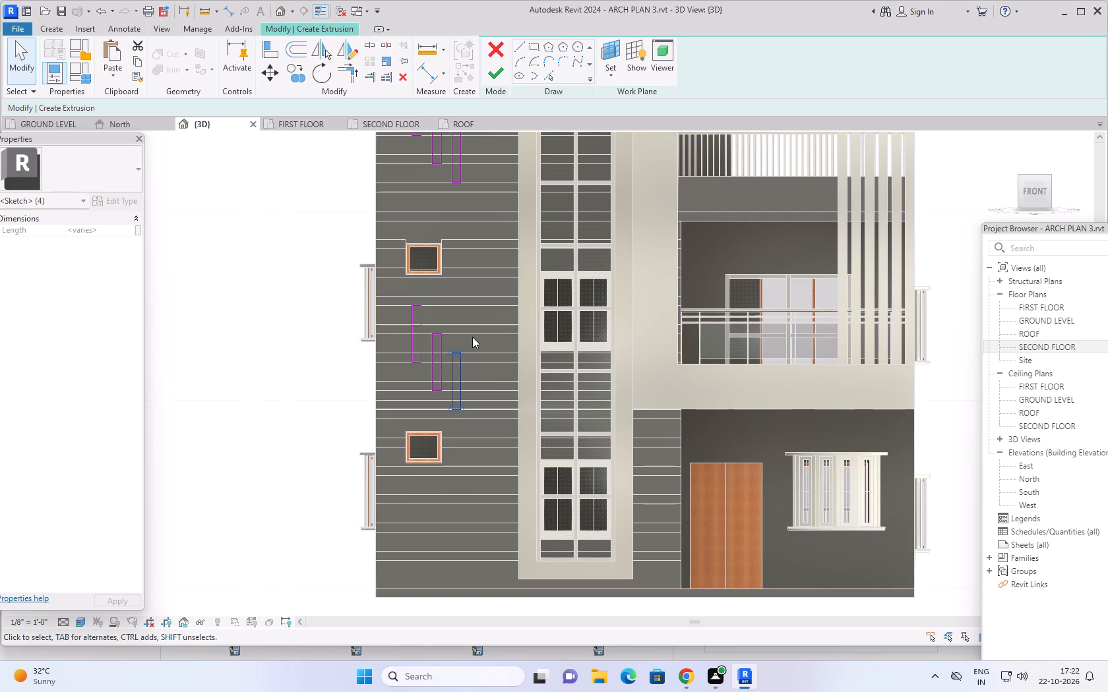
{"action": "scroll", "coordinate": [472, 337], "scroll_direction": "up", "scroll_amount": 3}
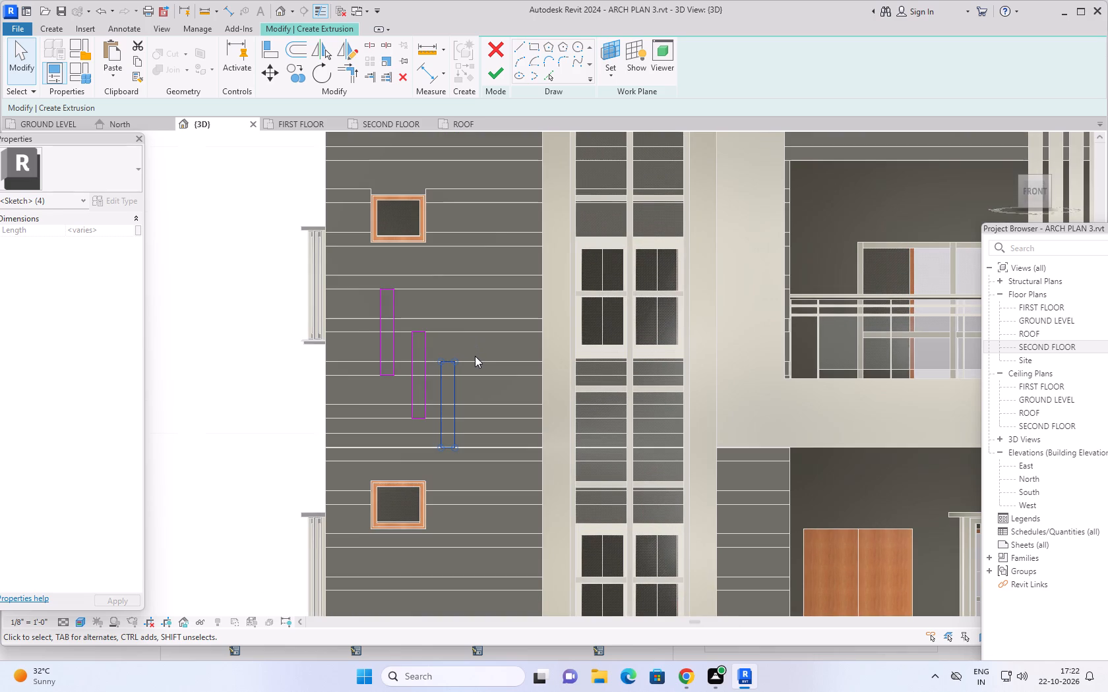
{"action": "left_click", "coordinate": [269, 55]}
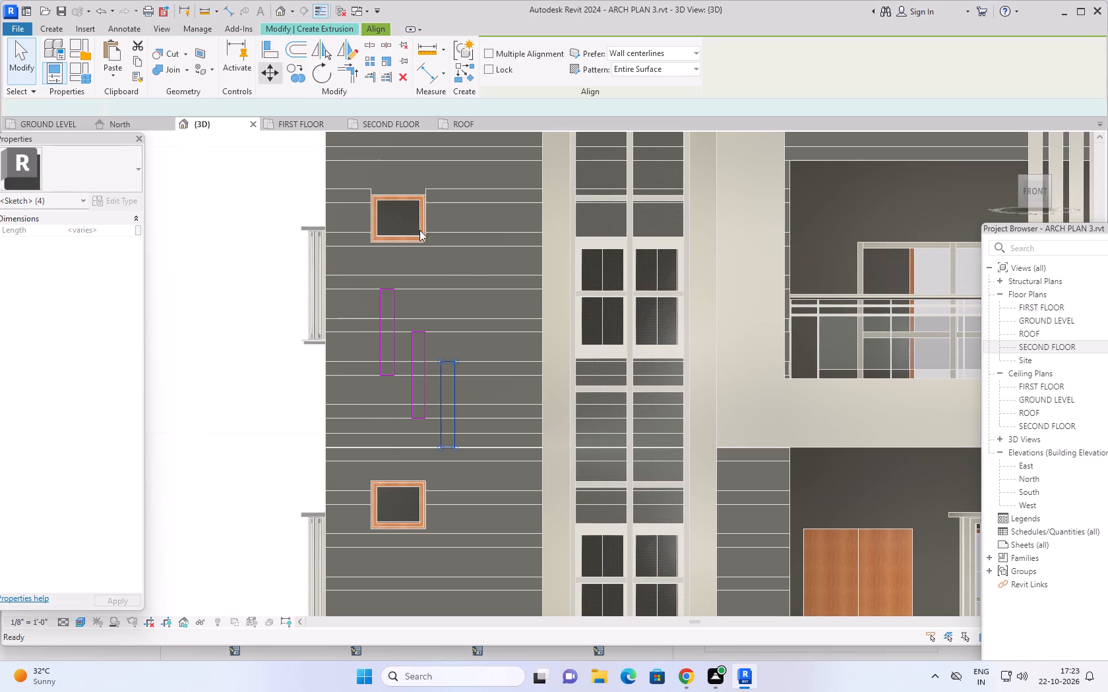
{"action": "left_click", "coordinate": [462, 287]}
{"action": "left_click", "coordinate": [448, 360]}
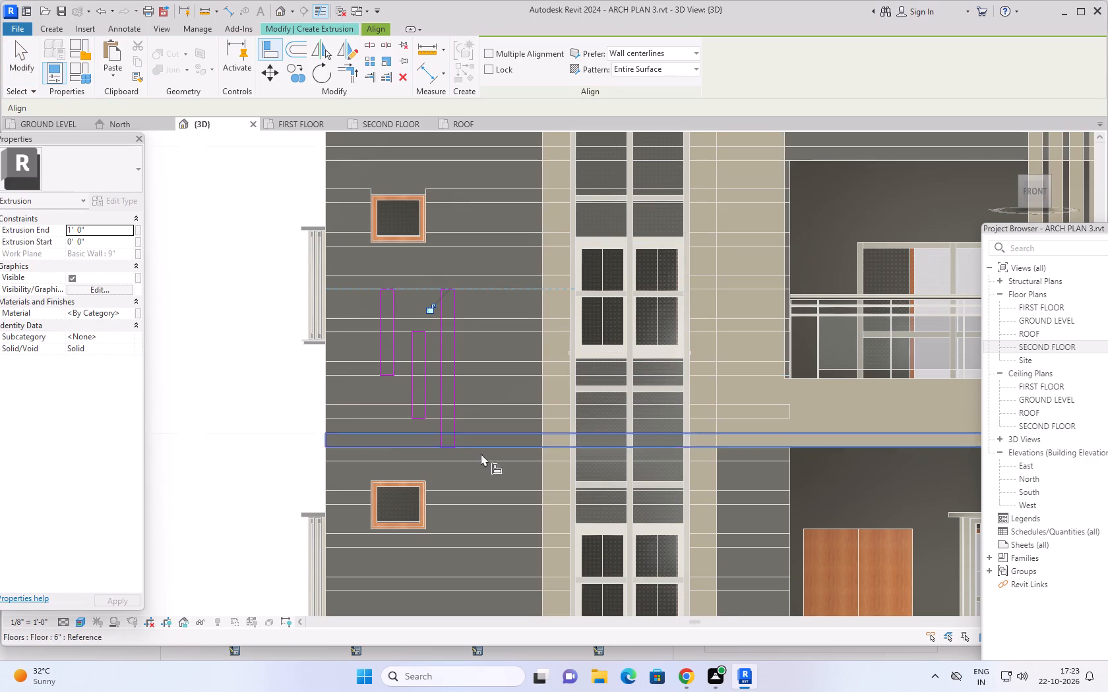
{"action": "left_click", "coordinate": [470, 372]}
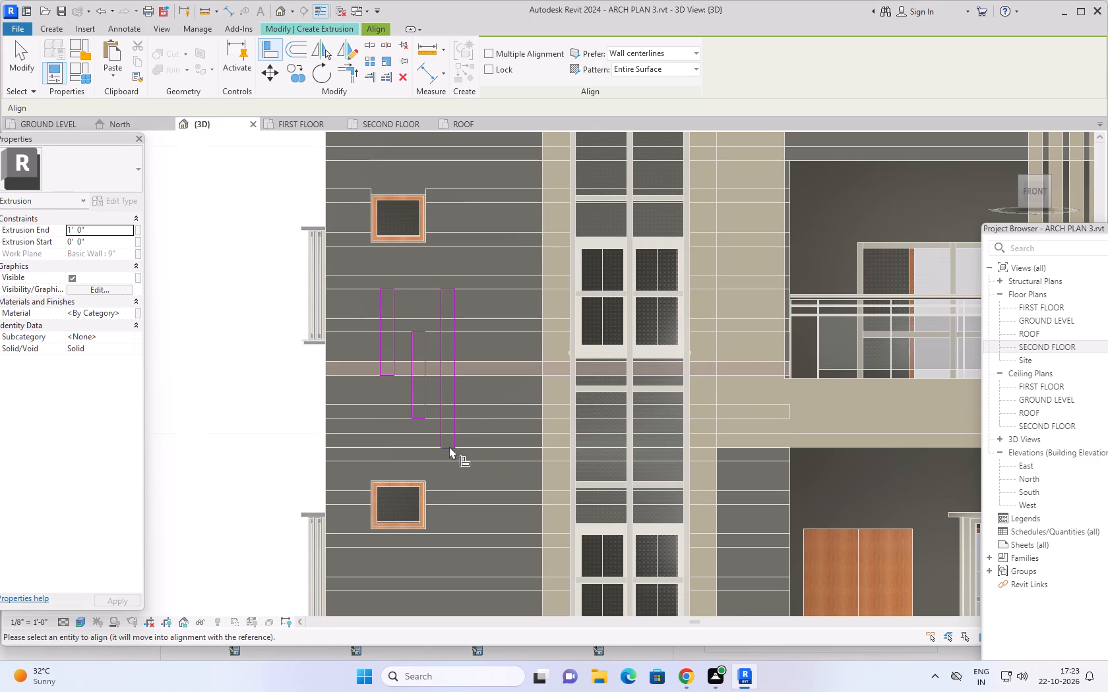
{"action": "left_click", "coordinate": [449, 446]}
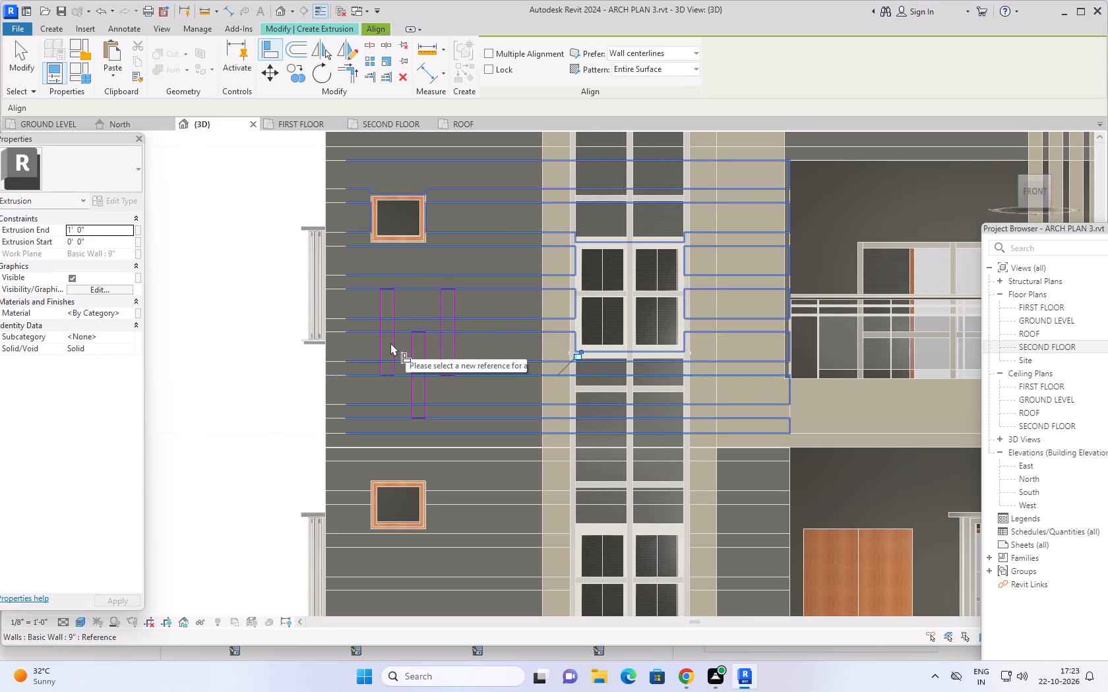
Align the lower group's outermost rectangle to lower grooves: bottom just above the lower square window, top level with the innermost rectangle's bottom.
{"action": "scroll", "coordinate": [363, 345], "scroll_direction": "down", "scroll_amount": 4}
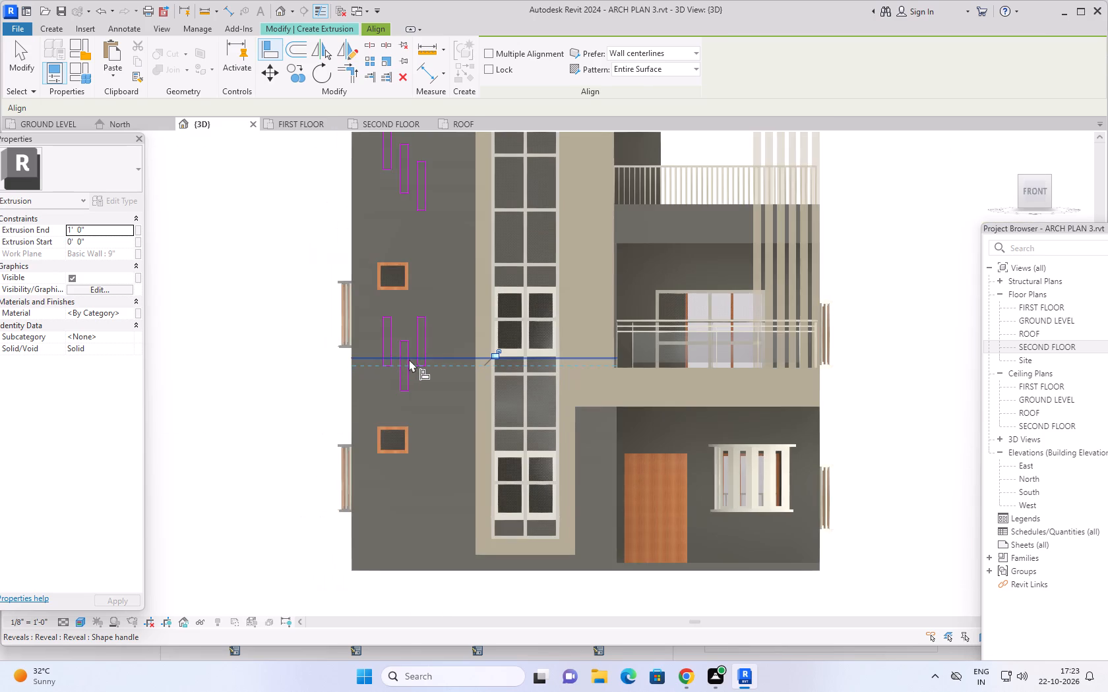
{"action": "scroll", "coordinate": [317, 352], "scroll_direction": "up", "scroll_amount": 2}
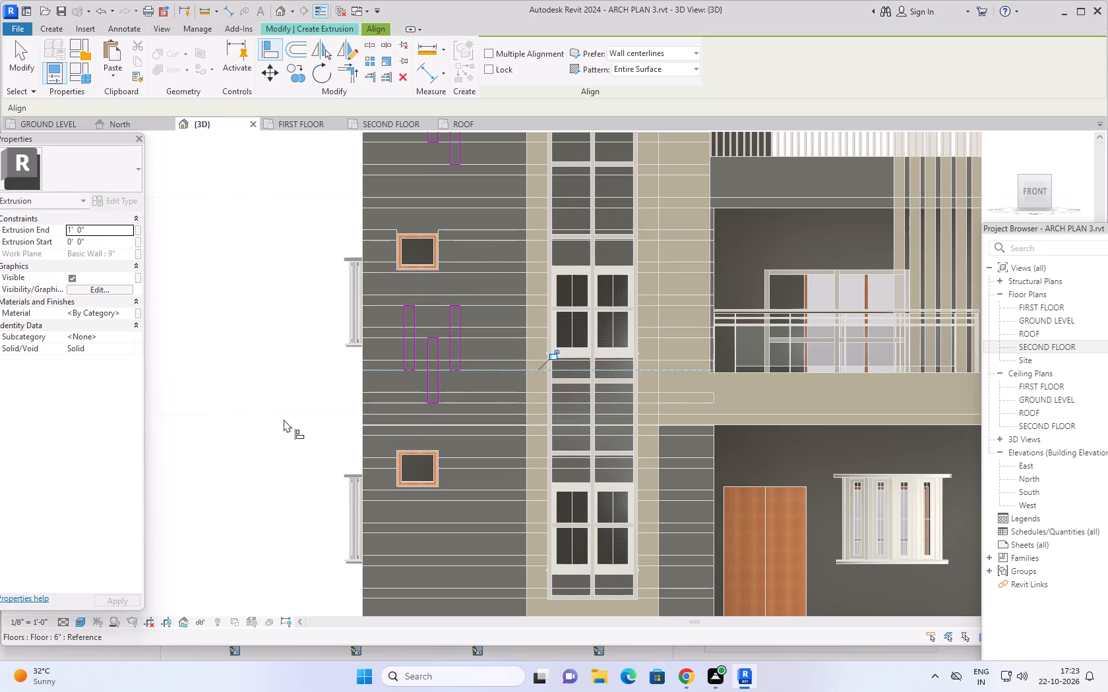
{"action": "left_click", "coordinate": [409, 423]}
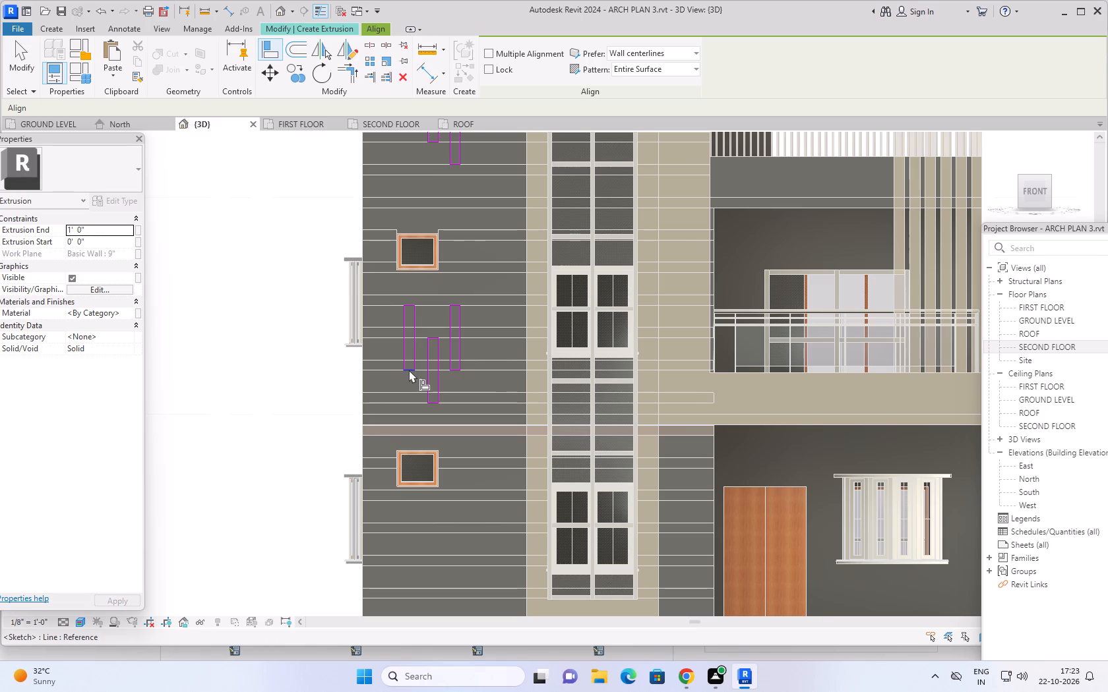
{"action": "left_click", "coordinate": [409, 370]}
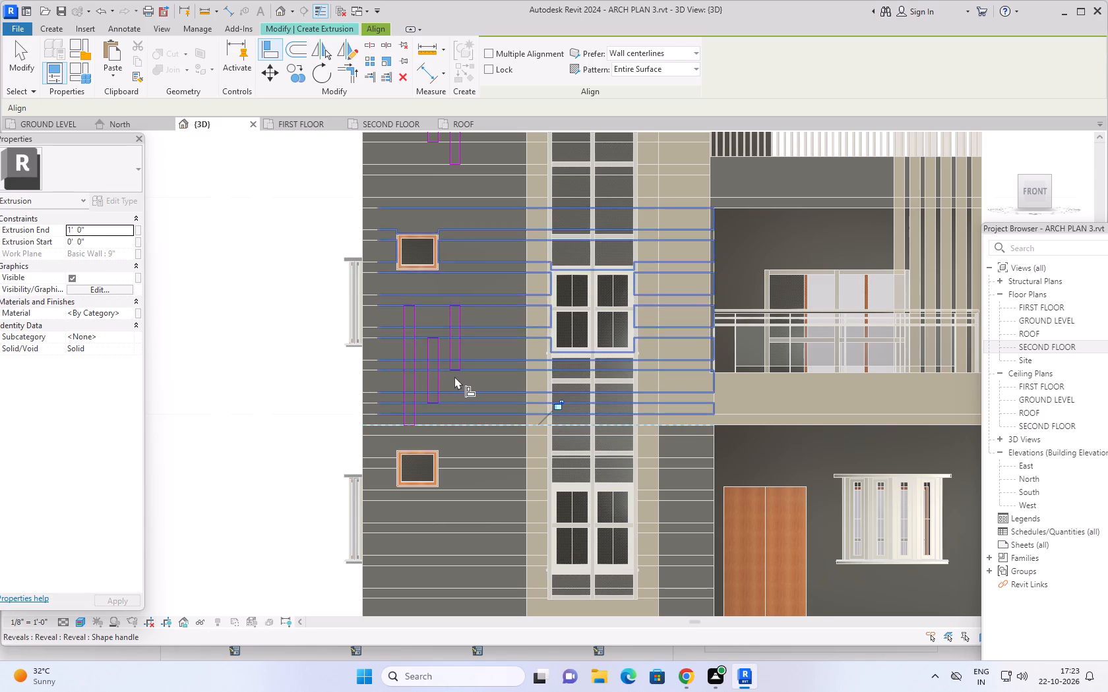
{"action": "left_click", "coordinate": [386, 369]}
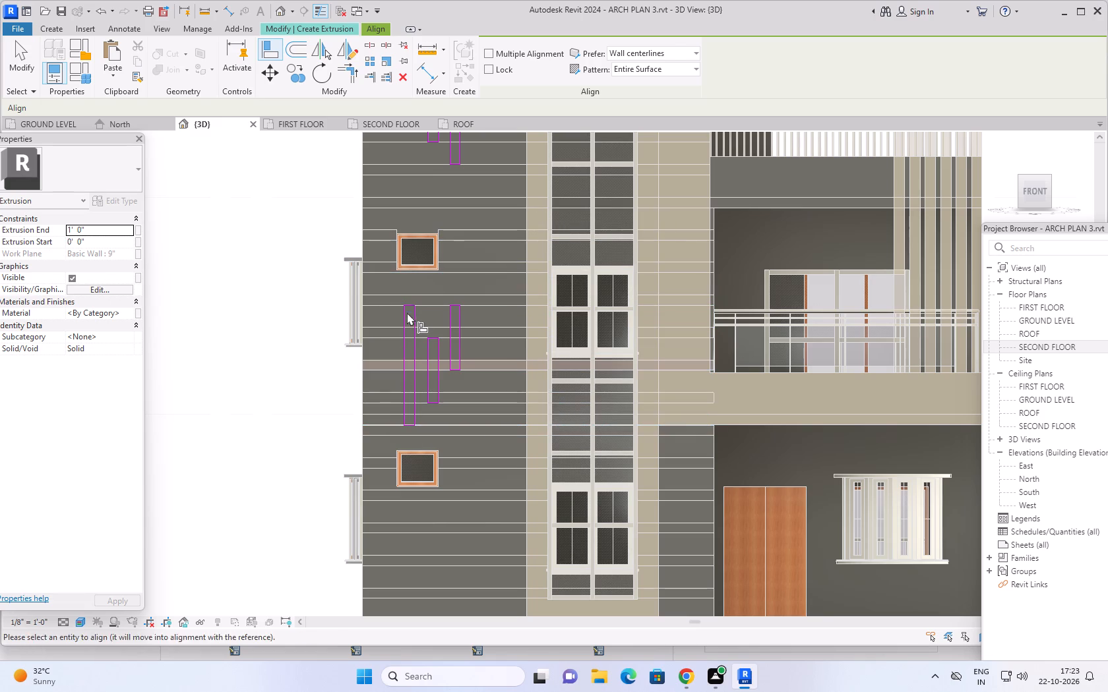
{"action": "scroll", "coordinate": [408, 304], "scroll_direction": "up", "scroll_amount": 4}
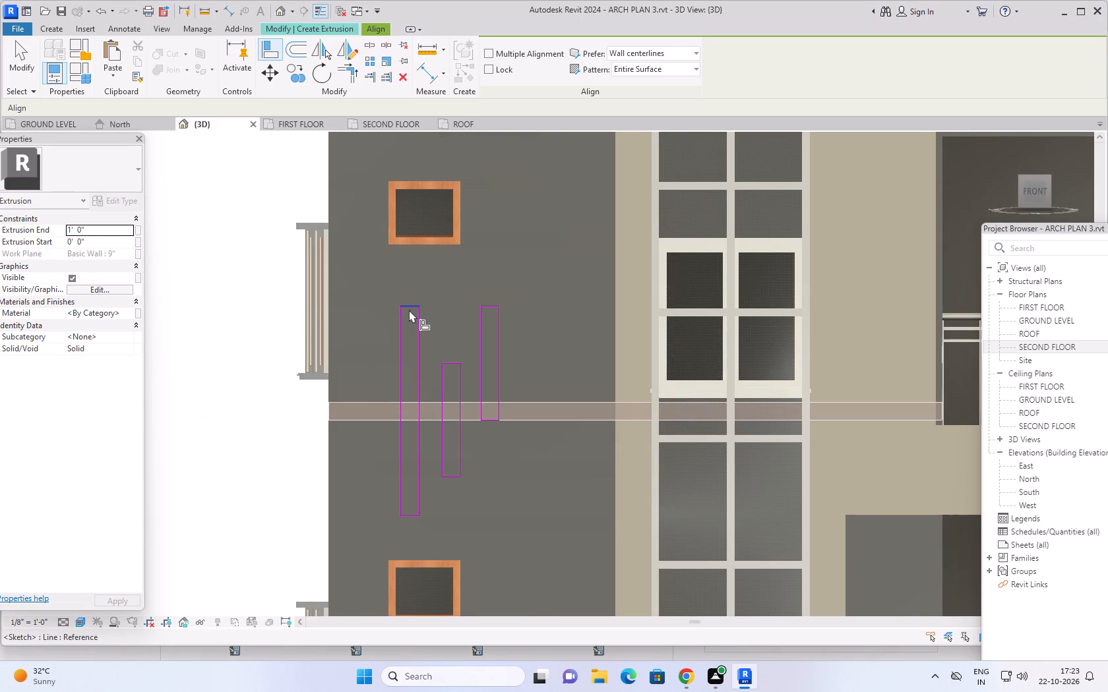
{"action": "left_click", "coordinate": [410, 306]}
{"action": "scroll", "coordinate": [301, 395], "scroll_direction": "down", "scroll_amount": 3}
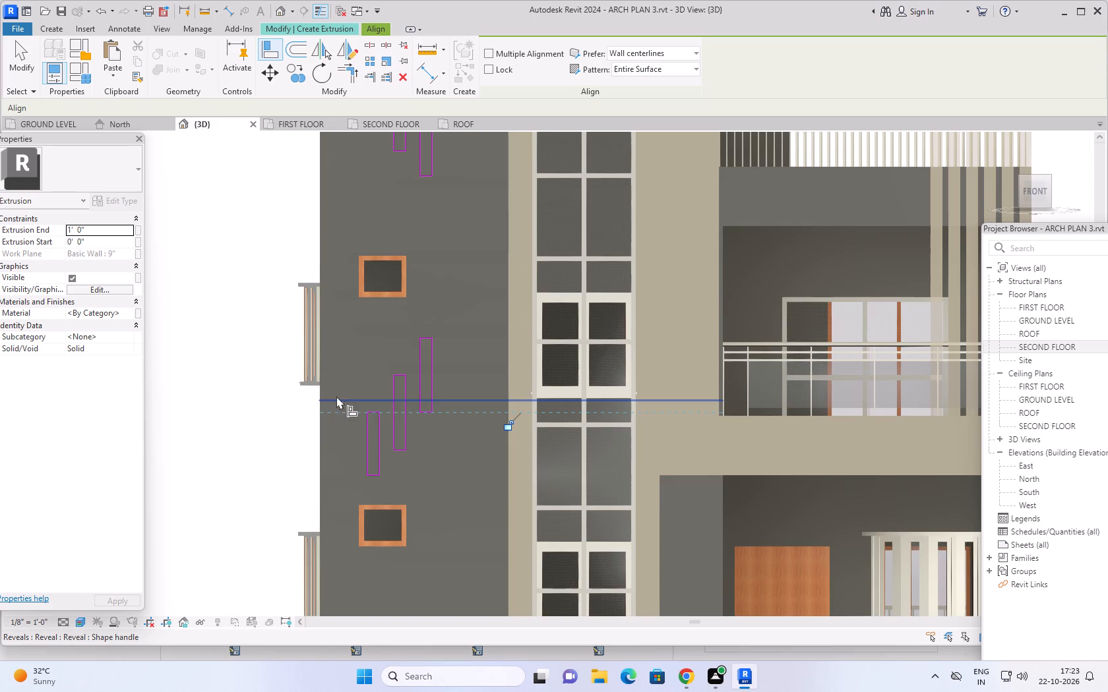
{"action": "key", "text": "Escape"}
Copy the lower group's outermost rectangle straight down, with multiple copies enabled, to a wall groove below the lower small square window.
{"action": "scroll", "coordinate": [268, 458], "scroll_direction": "down", "scroll_amount": 2}
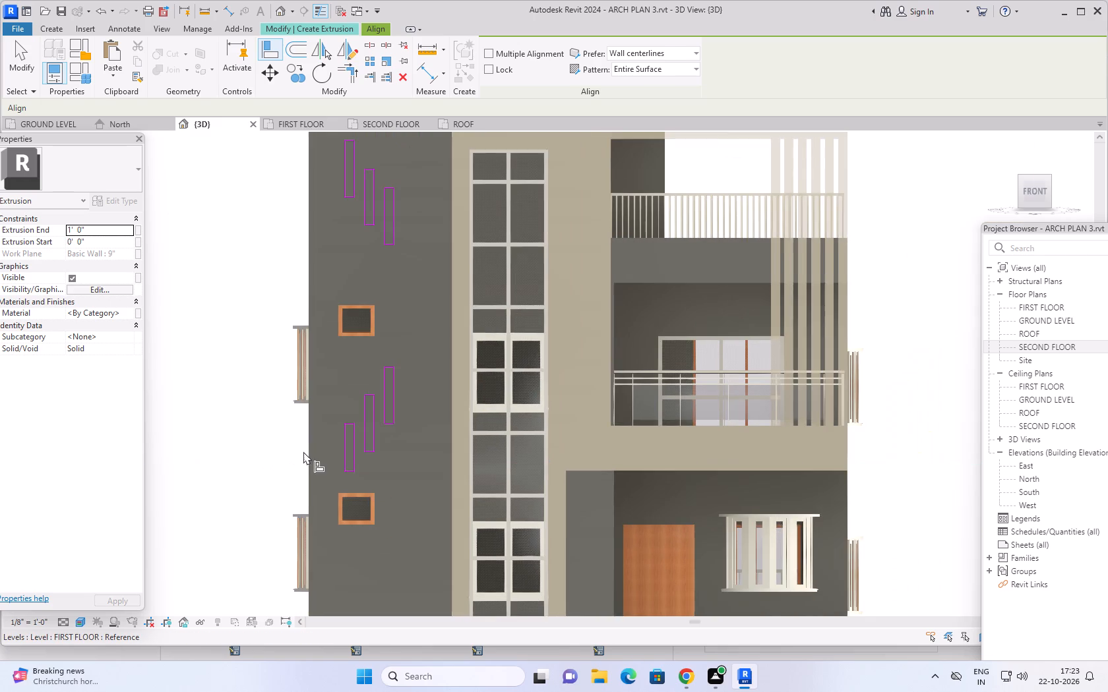
{"action": "scroll", "coordinate": [305, 452], "scroll_direction": "down", "scroll_amount": 2}
{"action": "middle_click_drag", "start_coordinate": [276, 471], "coordinate": [305, 400]}
{"action": "scroll", "coordinate": [314, 461], "scroll_direction": "down", "scroll_amount": 3}
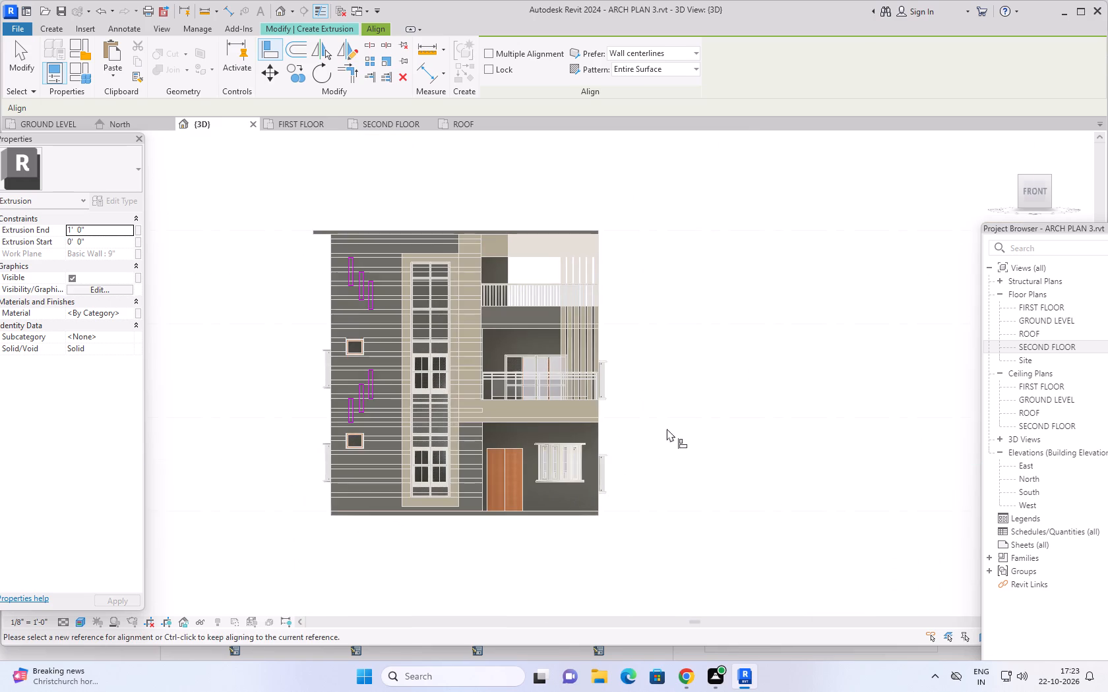
{"action": "middle_click_drag", "start_coordinate": [667, 426], "coordinate": [635, 409]}
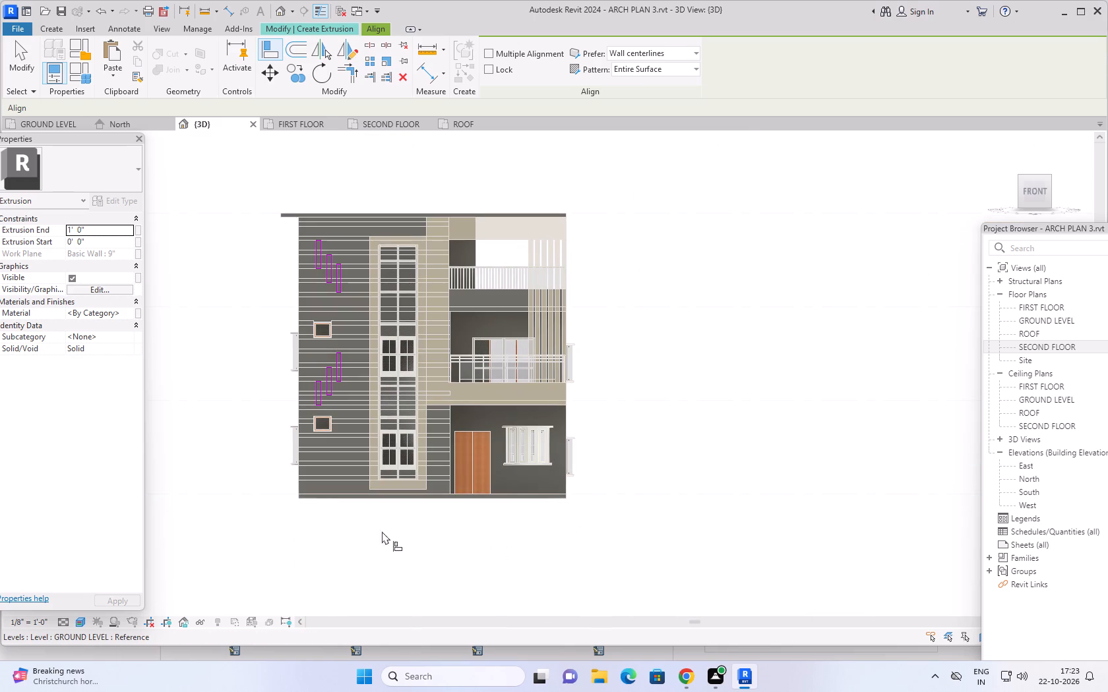
{"action": "scroll", "coordinate": [293, 435], "scroll_direction": "up", "scroll_amount": 5}
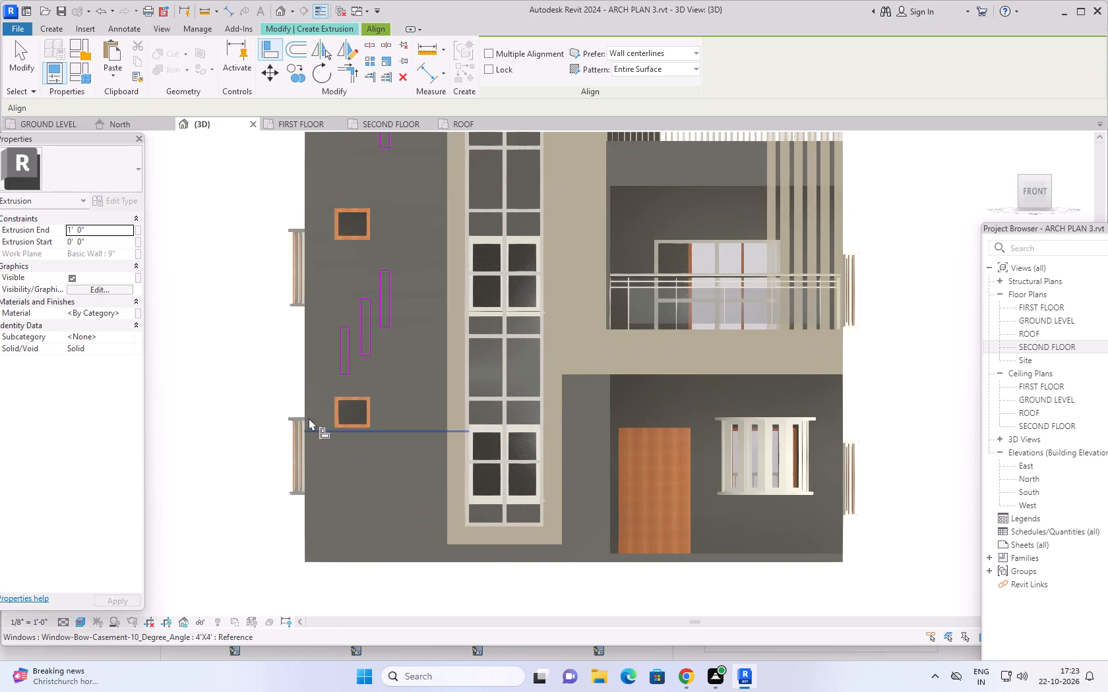
{"action": "scroll", "coordinate": [343, 342], "scroll_direction": "up", "scroll_amount": 3}
{"action": "key", "text": "Escape"}
{"action": "key", "text": "Escape"}
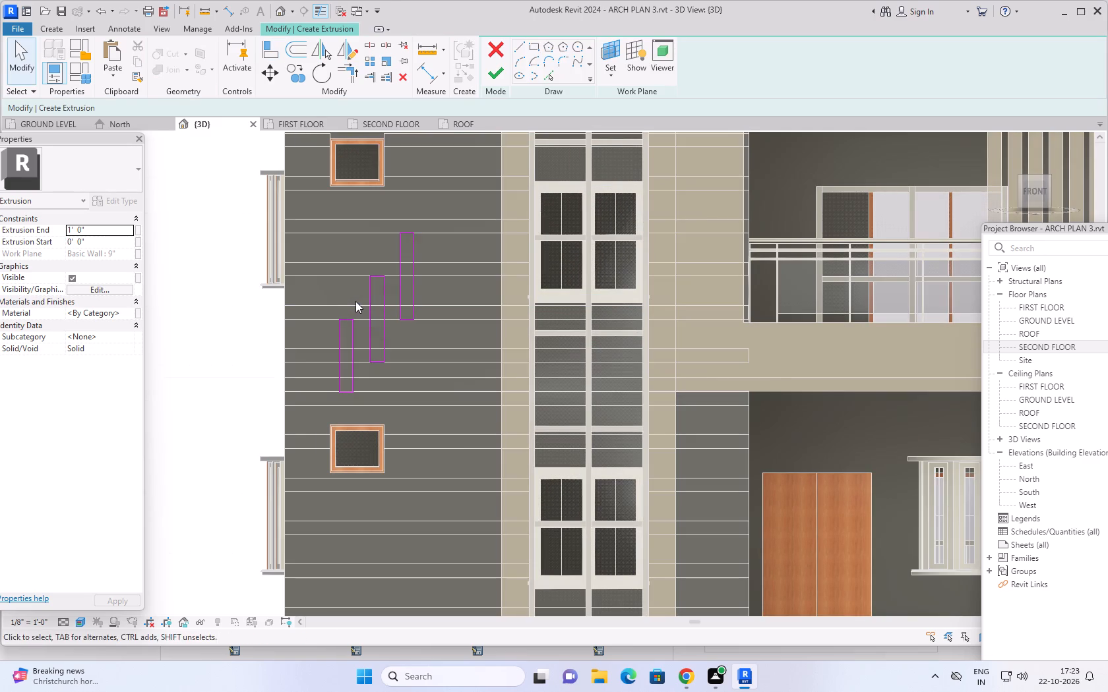
{"action": "left_click_drag", "start_coordinate": [355, 301], "coordinate": [328, 407]}
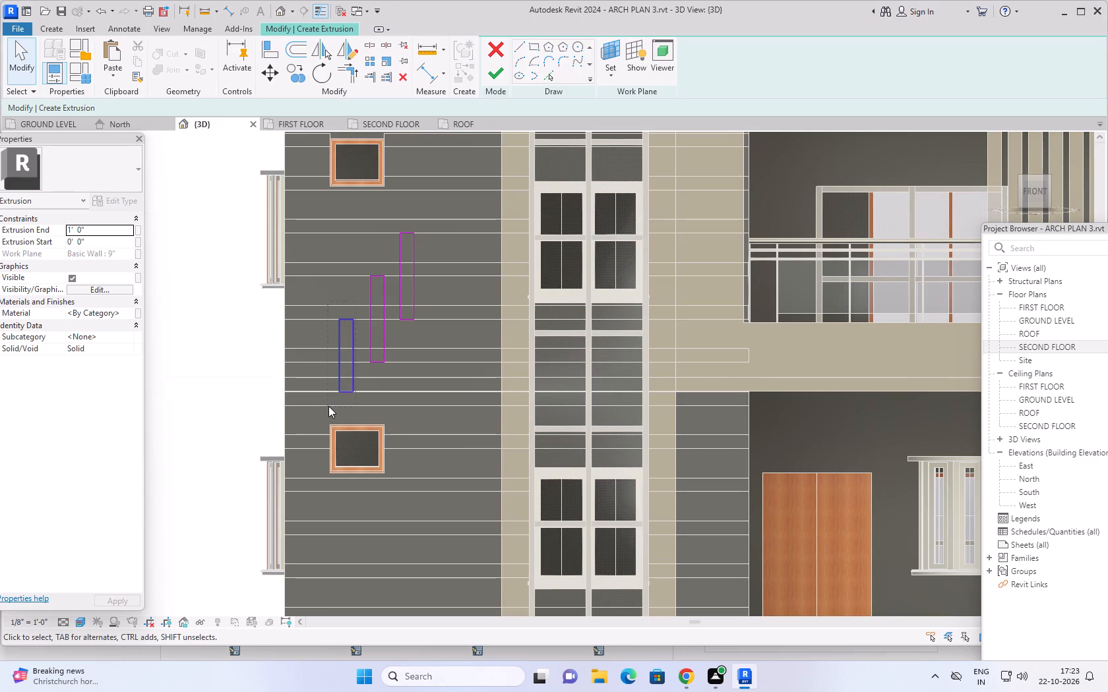
{"action": "left_click", "coordinate": [296, 75]}
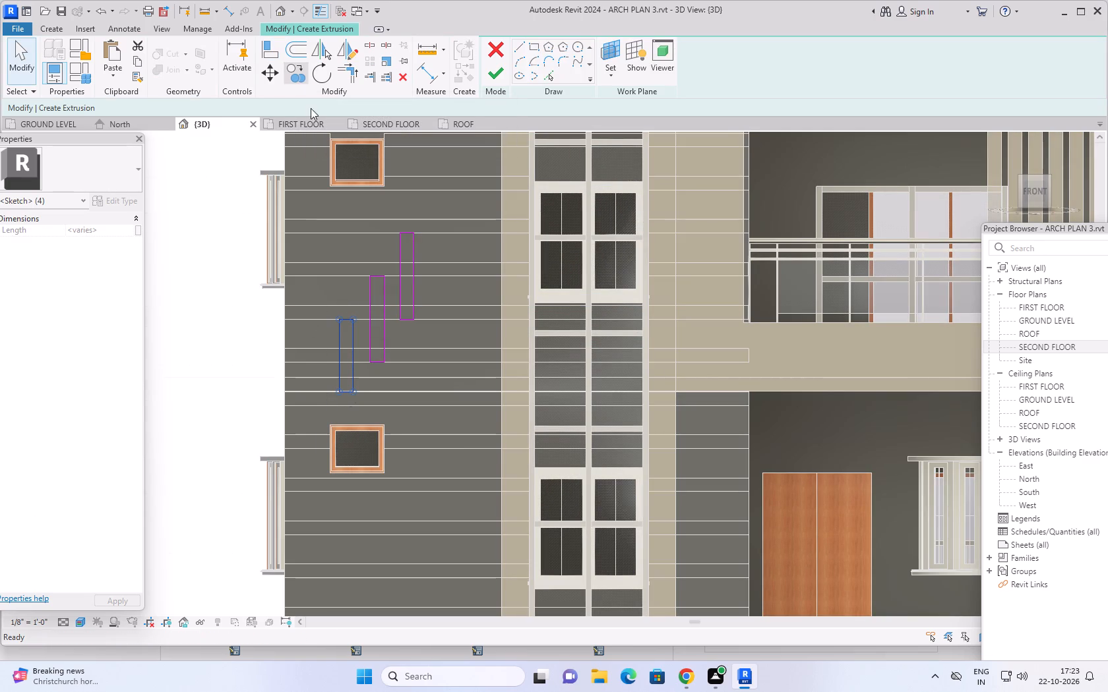
{"action": "left_click", "coordinate": [339, 317]}
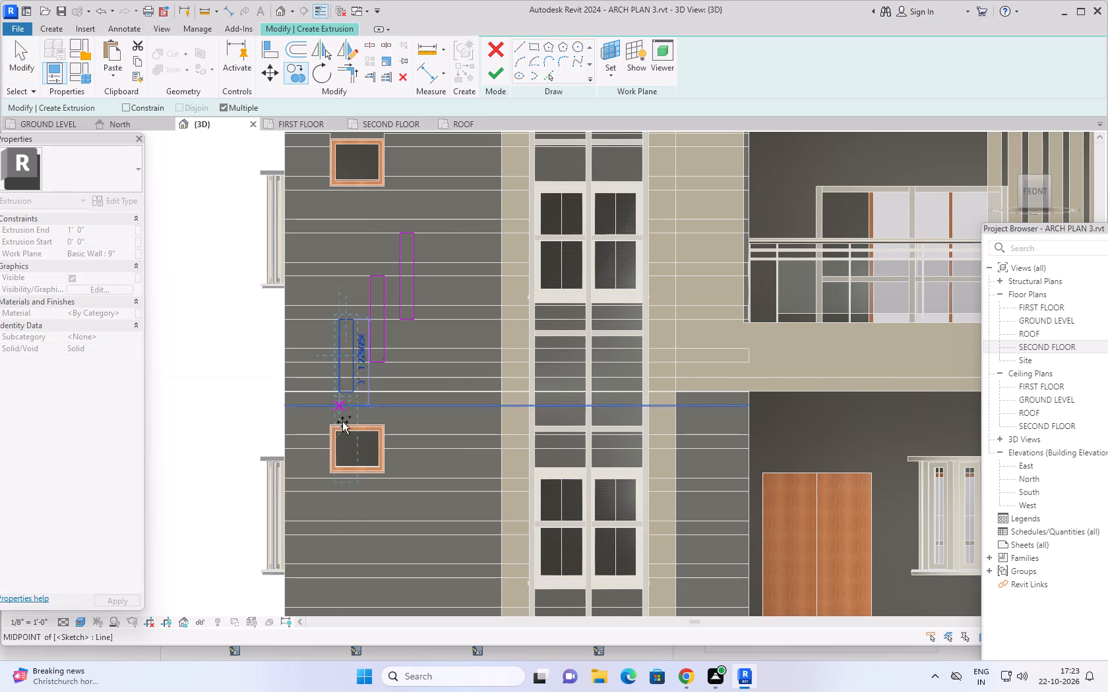
{"action": "left_click", "coordinate": [335, 523]}
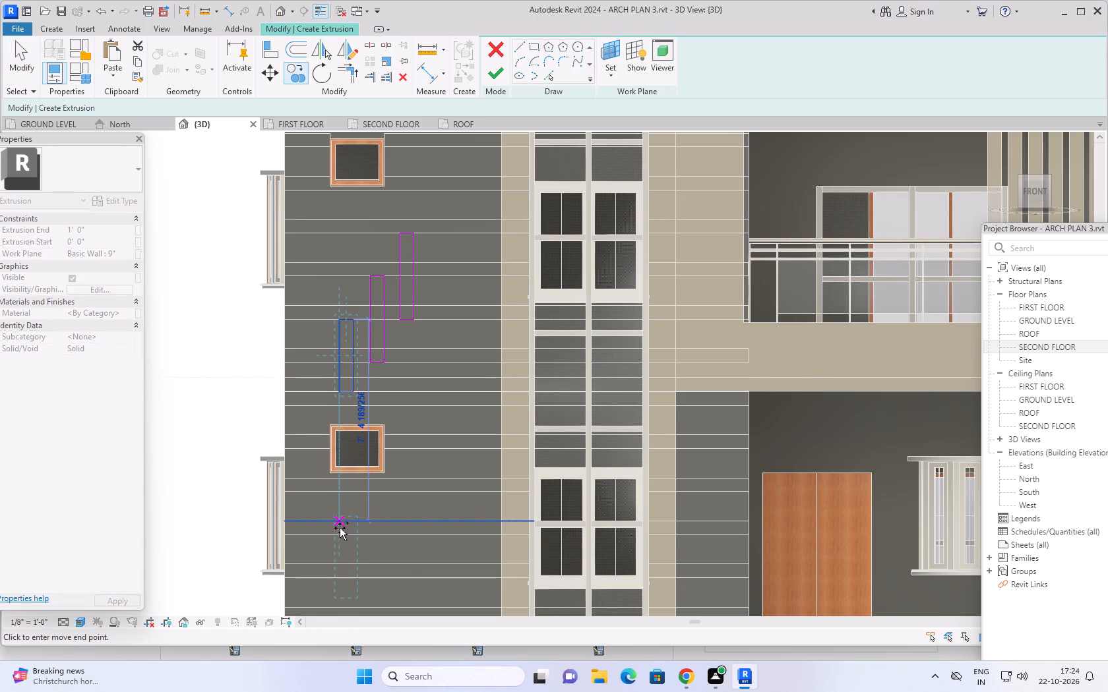
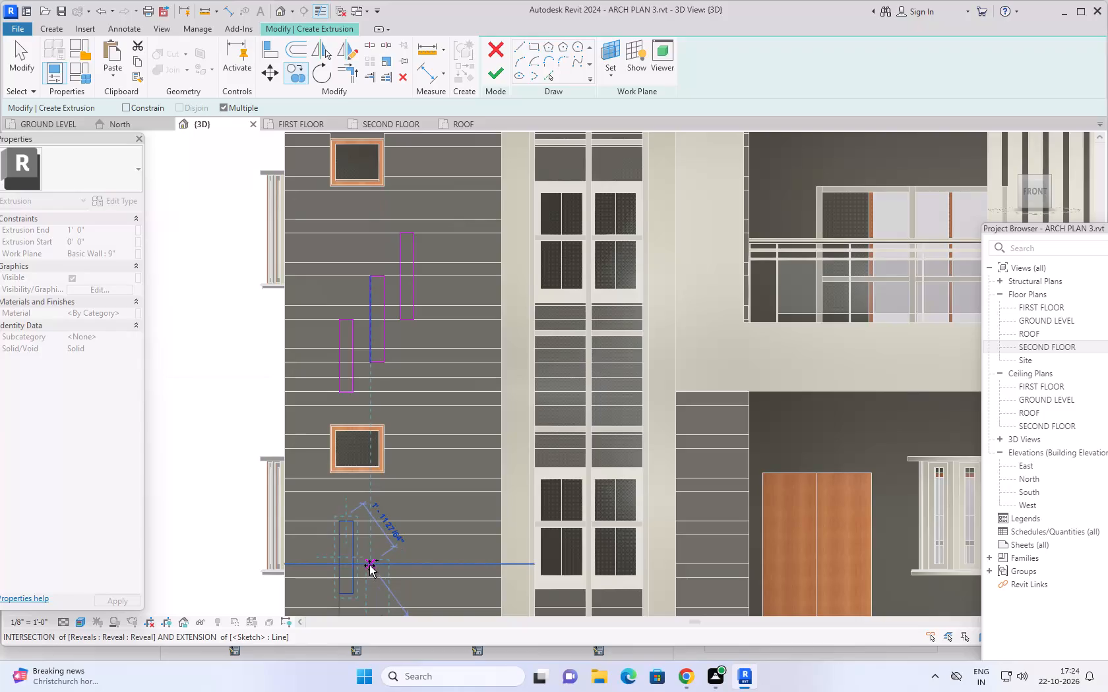
Place two more descending copies of the rectangle below the lower small square window, each offset about 1'-11" and snapped to a wall groove.
{"action": "left_click", "coordinate": [369, 565]}
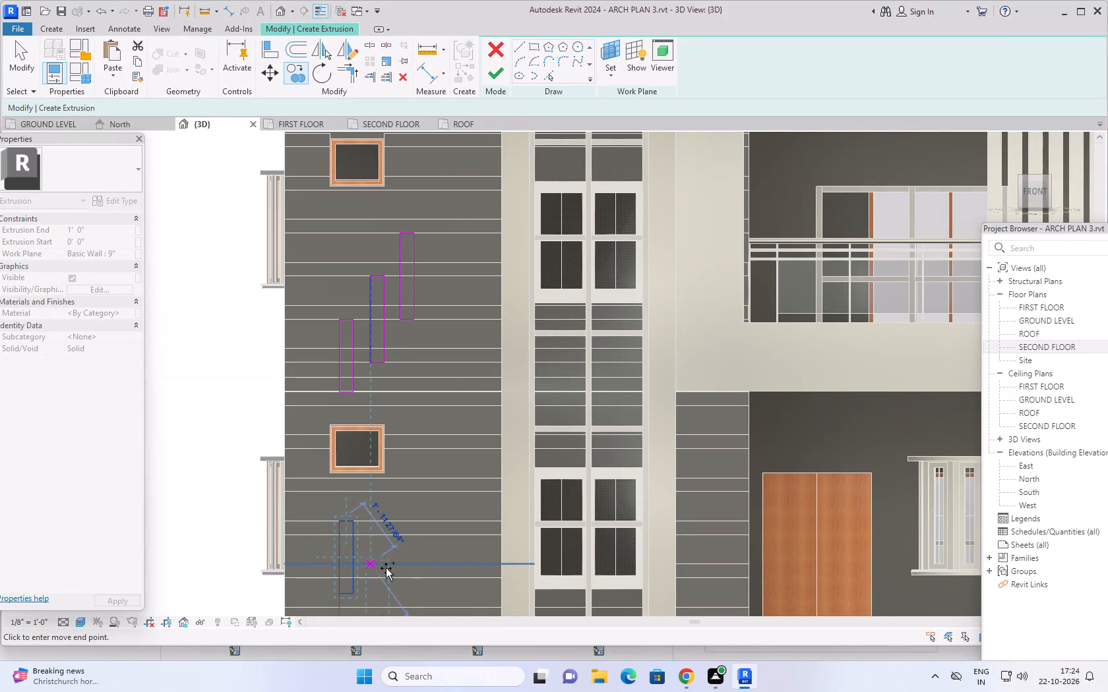
{"action": "scroll", "coordinate": [390, 565], "scroll_direction": "down", "scroll_amount": 2}
{"action": "middle_click_drag", "start_coordinate": [392, 543], "coordinate": [373, 355]}
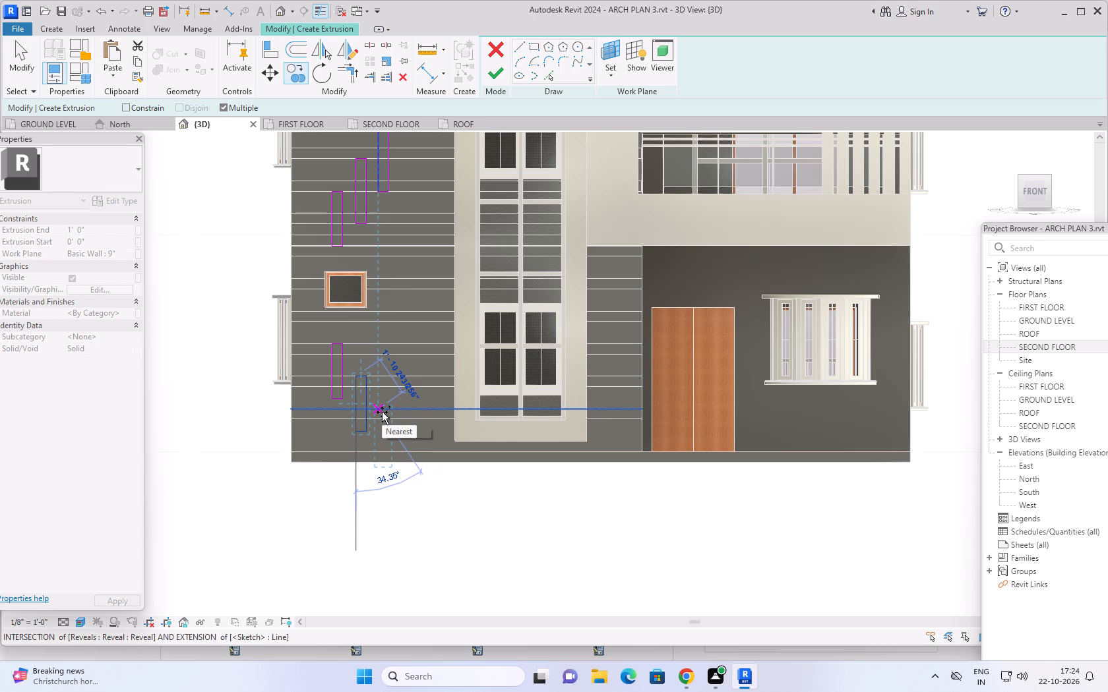
{"action": "left_click", "coordinate": [382, 412]}
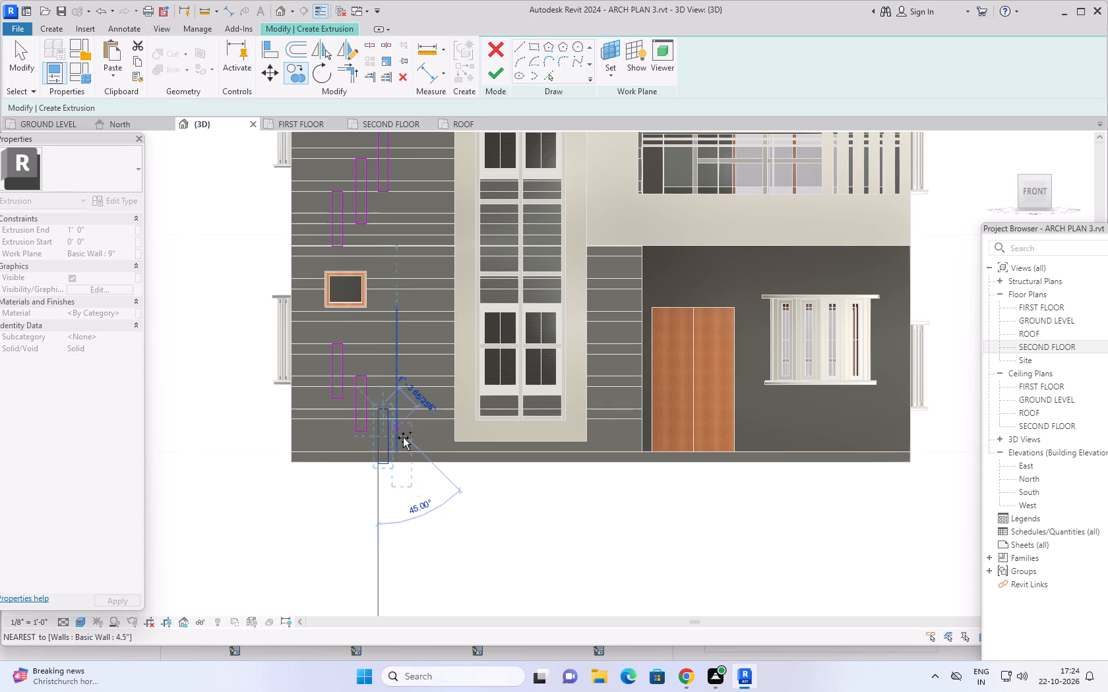
{"action": "key", "text": "Escape"}
{"action": "scroll", "coordinate": [462, 495], "scroll_direction": "down", "scroll_amount": 2}
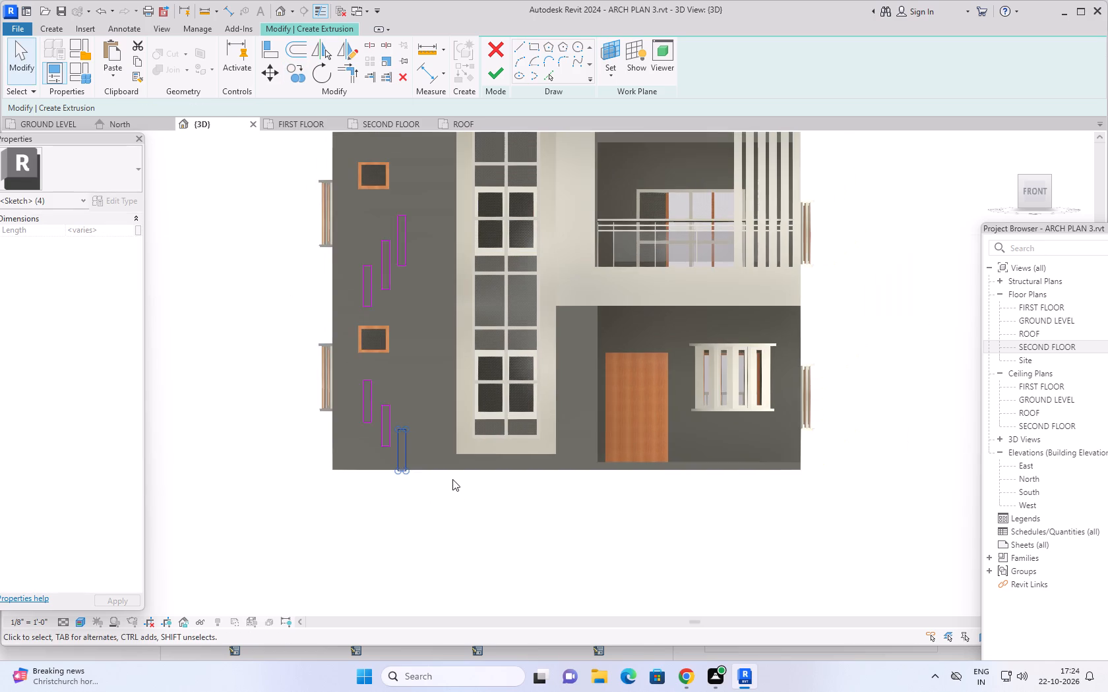
{"action": "middle_click_drag", "start_coordinate": [454, 475], "coordinate": [443, 509]}
{"action": "scroll", "coordinate": [446, 502], "scroll_direction": "down", "scroll_amount": 2}
{"action": "middle_click_drag", "start_coordinate": [448, 504], "coordinate": [441, 515]}
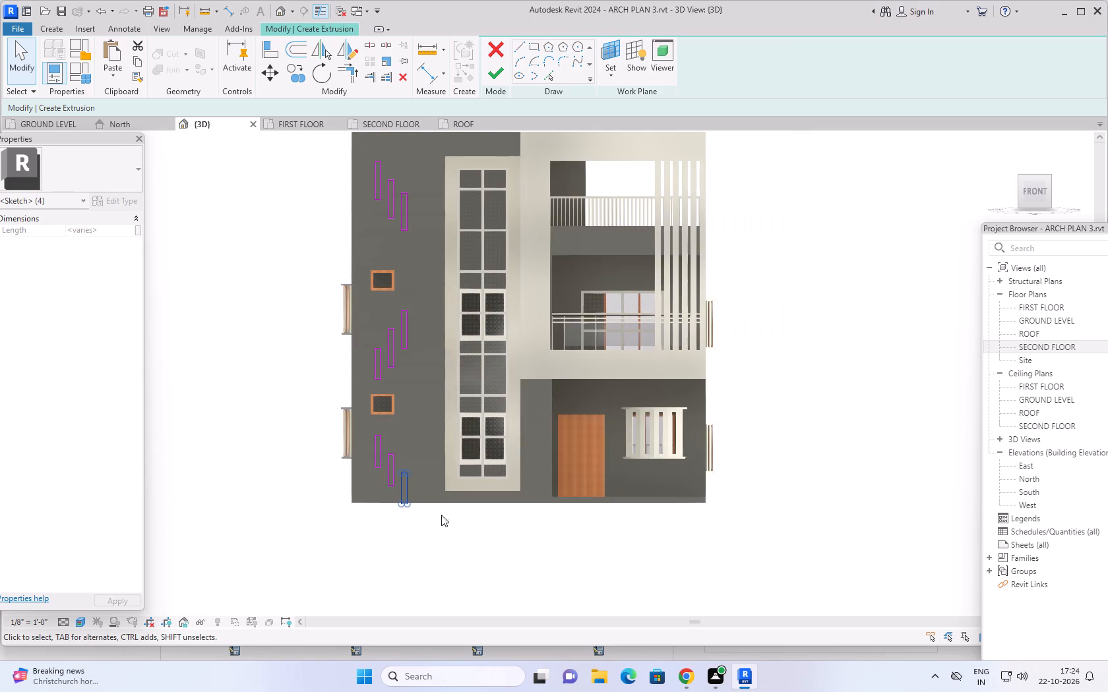
{"action": "middle_click_drag", "start_coordinate": [441, 515], "coordinate": [427, 535]}
{"action": "scroll", "coordinate": [429, 535], "scroll_direction": "down", "scroll_amount": 2}
{"action": "middle_click_drag", "start_coordinate": [435, 540], "coordinate": [403, 534]}
{"action": "scroll", "coordinate": [377, 534], "scroll_direction": "up", "scroll_amount": 4}
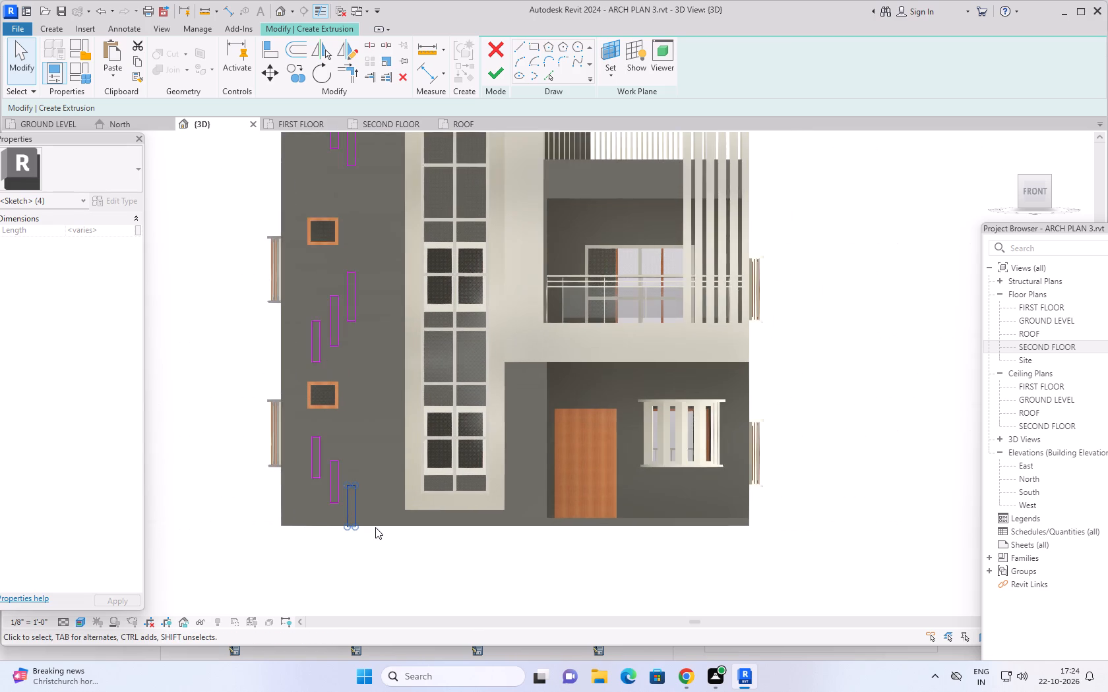
{"action": "scroll", "coordinate": [375, 527], "scroll_direction": "up", "scroll_amount": 2}
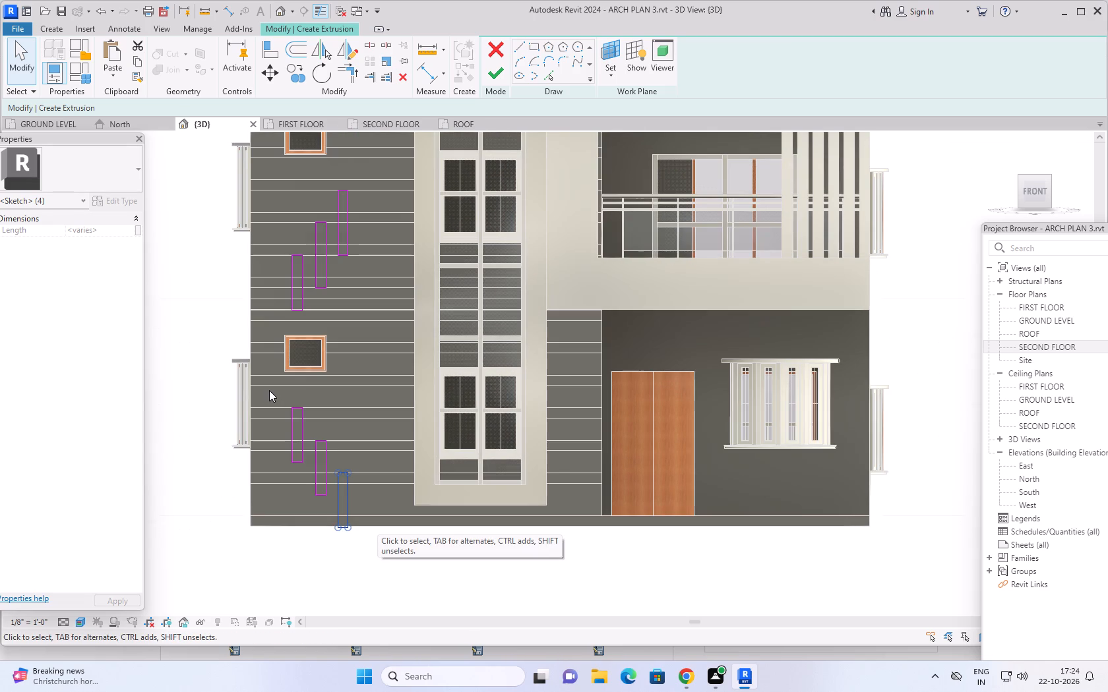
{"action": "key", "text": "Escape"}
{"action": "key", "text": "Escape"}
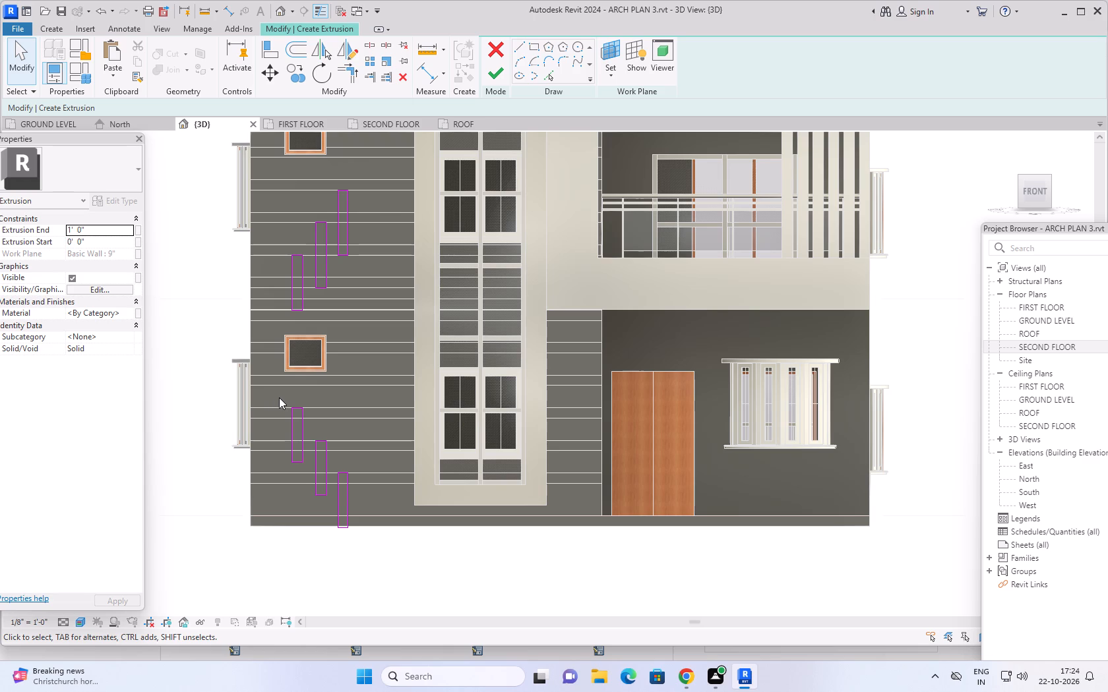
Move the bottom group of three staggered rectangles straight up to the wall groove just beneath the lower small square window.
{"action": "scroll", "coordinate": [279, 397], "scroll_direction": "down", "scroll_amount": 4}
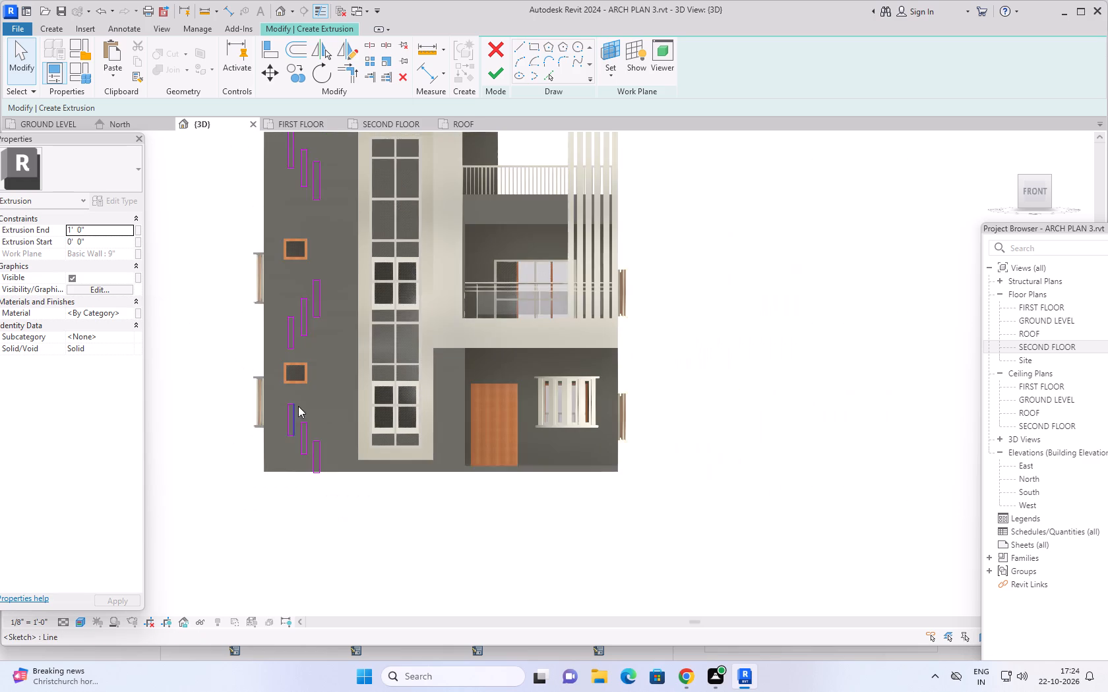
{"action": "scroll", "coordinate": [302, 409], "scroll_direction": "down", "scroll_amount": 2}
{"action": "scroll", "coordinate": [287, 474], "scroll_direction": "up", "scroll_amount": 3}
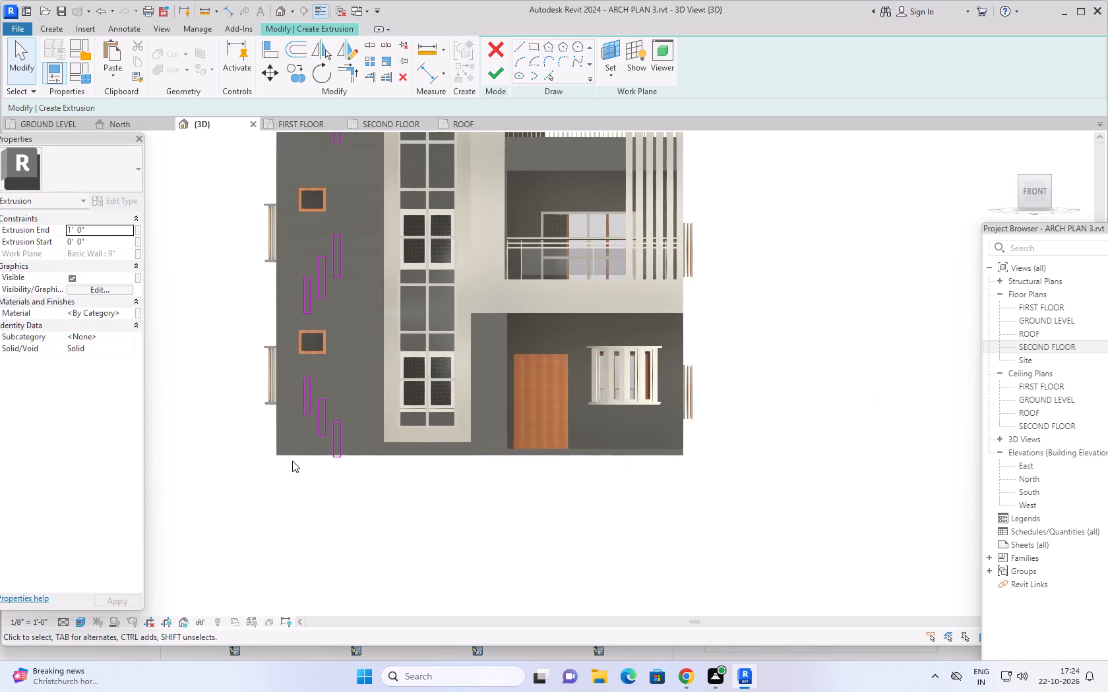
{"action": "scroll", "coordinate": [294, 457], "scroll_direction": "up", "scroll_amount": 4}
{"action": "left_click_drag", "start_coordinate": [282, 297], "coordinate": [359, 376]}
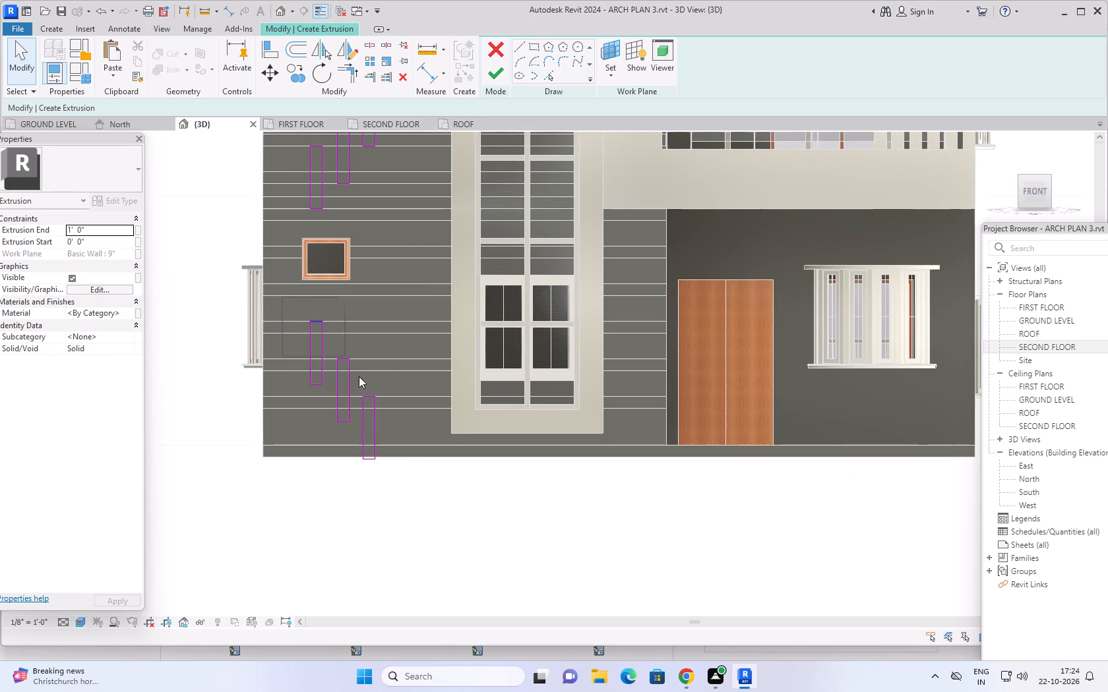
{"action": "left_click_drag", "start_coordinate": [359, 376], "coordinate": [415, 484]}
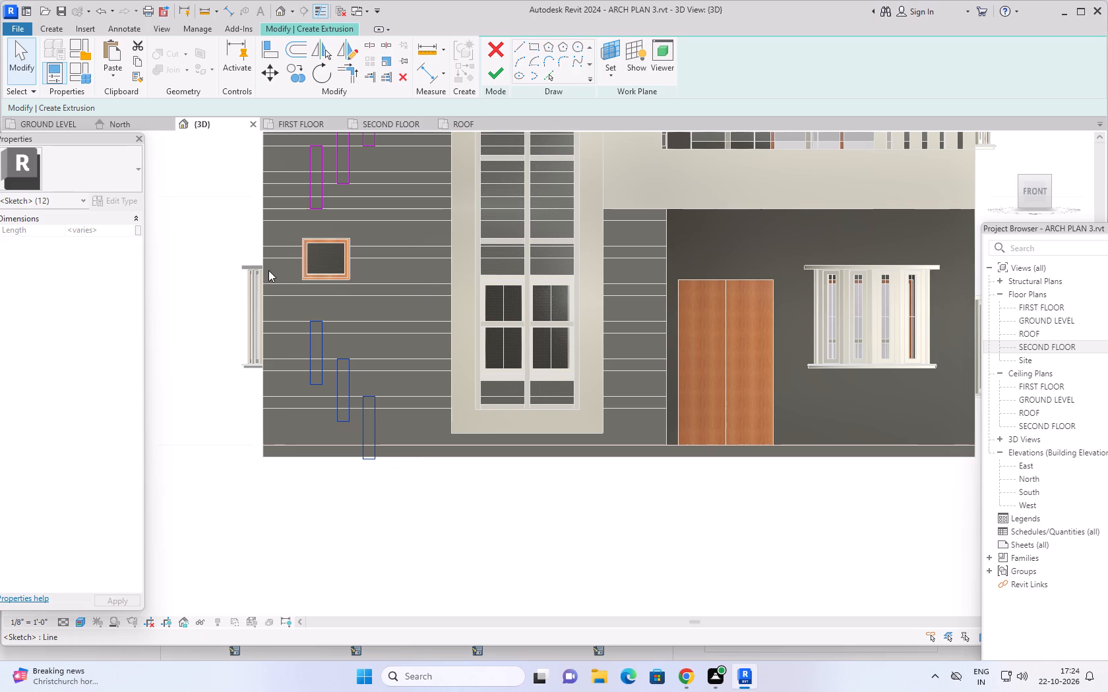
{"action": "left_click", "coordinate": [267, 71]}
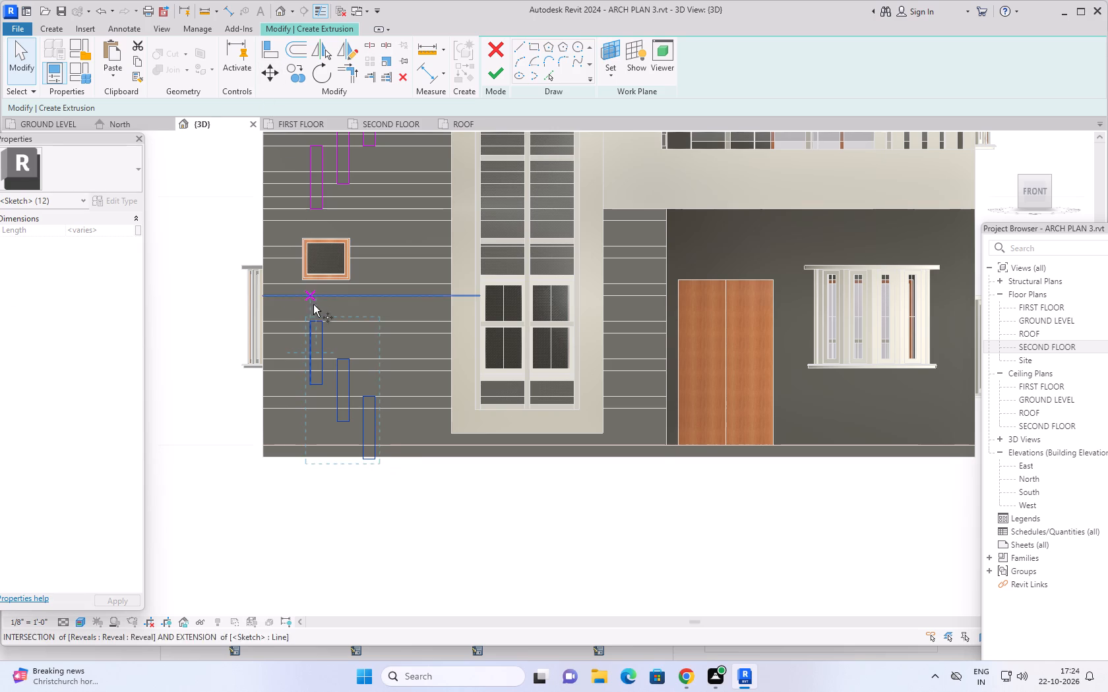
{"action": "left_click", "coordinate": [312, 321]}
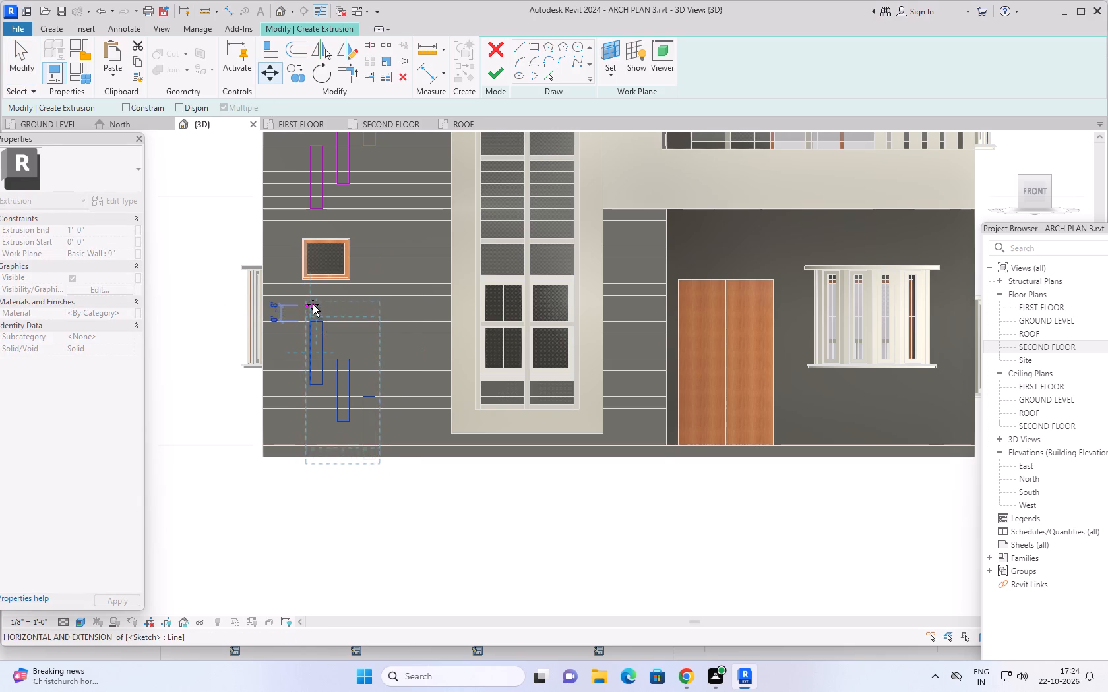
{"action": "left_click", "coordinate": [313, 299]}
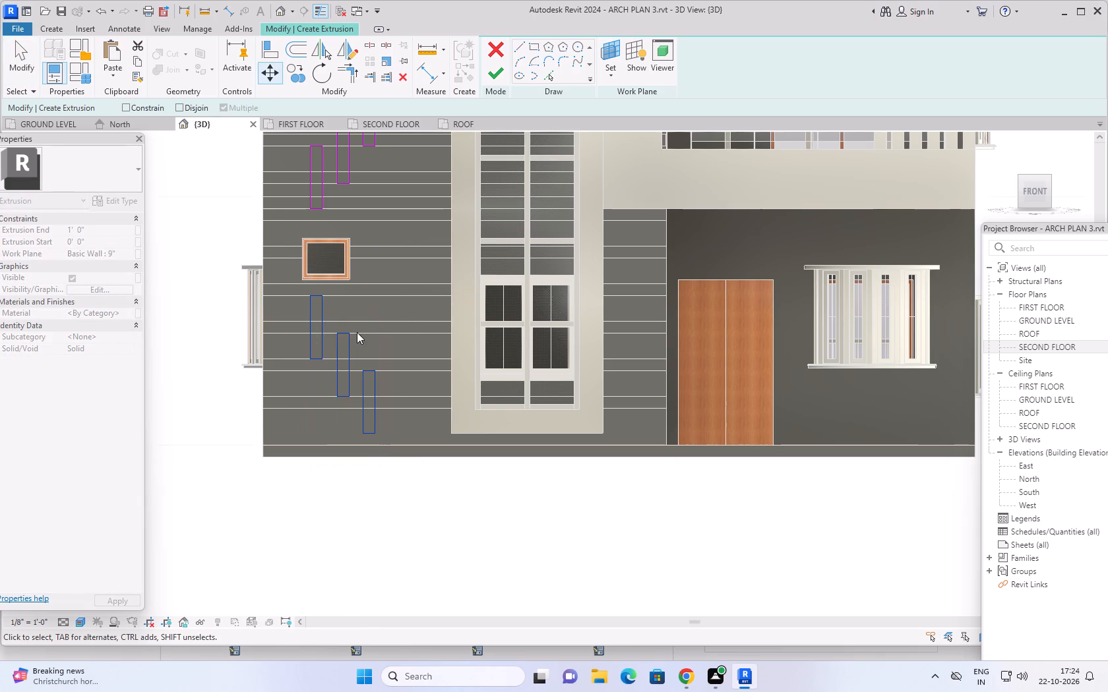
{"action": "scroll", "coordinate": [366, 336], "scroll_direction": "down", "scroll_amount": 3}
{"action": "key", "text": "Escape"}
{"action": "key", "text": "Escape"}
Finish the extrusion sketch with the three staggered rectangle groups and complete the in-place model.
{"action": "scroll", "coordinate": [380, 447], "scroll_direction": "down", "scroll_amount": 4}
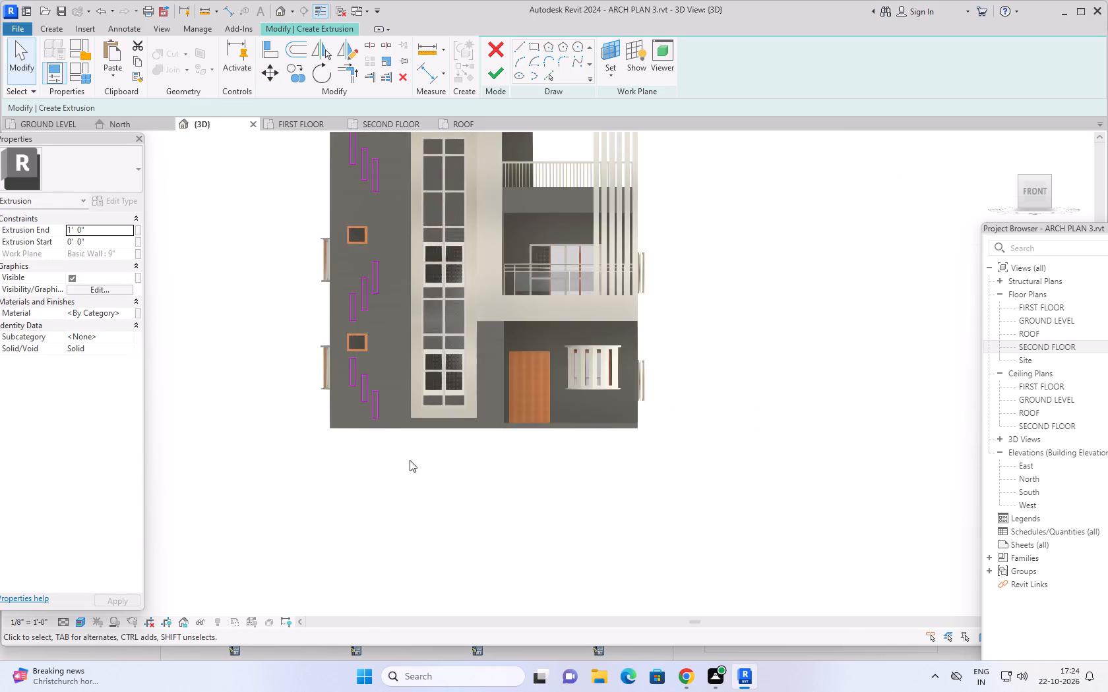
{"action": "scroll", "coordinate": [410, 460], "scroll_direction": "down", "scroll_amount": 1}
{"action": "middle_click_drag", "start_coordinate": [446, 467], "coordinate": [367, 485]}
{"action": "middle_click_drag", "start_coordinate": [598, 344], "coordinate": [574, 337]}
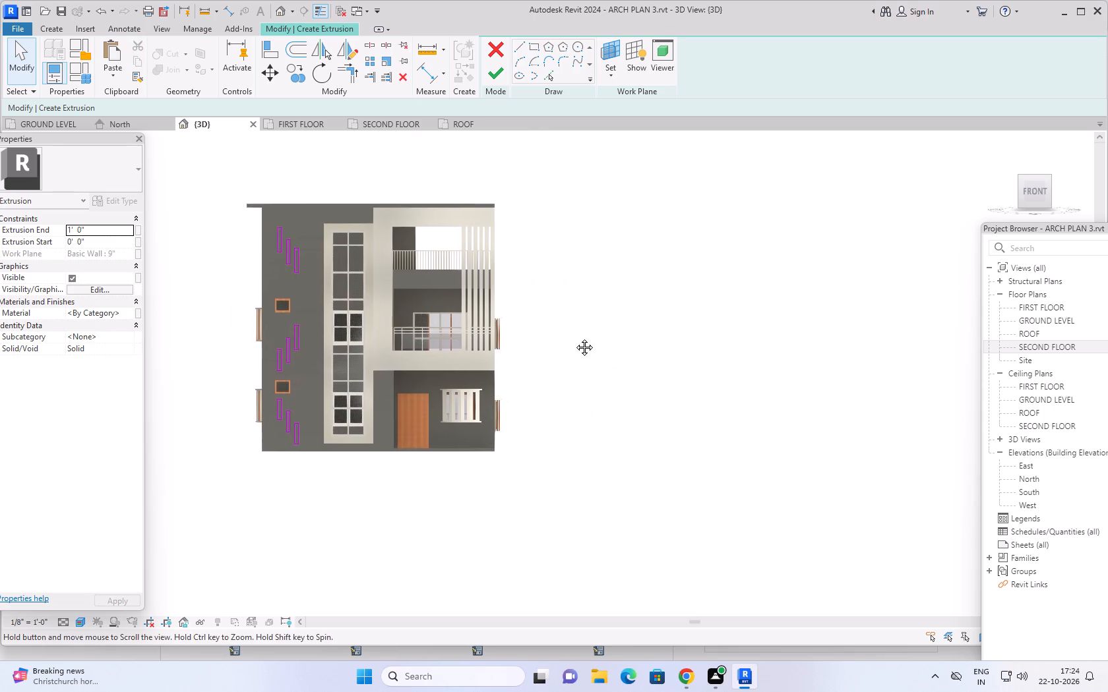
{"action": "middle_click_drag", "start_coordinate": [574, 337], "coordinate": [566, 337]}
{"action": "scroll", "coordinate": [571, 335], "scroll_direction": "down", "scroll_amount": 3}
{"action": "middle_click_drag", "start_coordinate": [586, 293], "coordinate": [452, 281]}
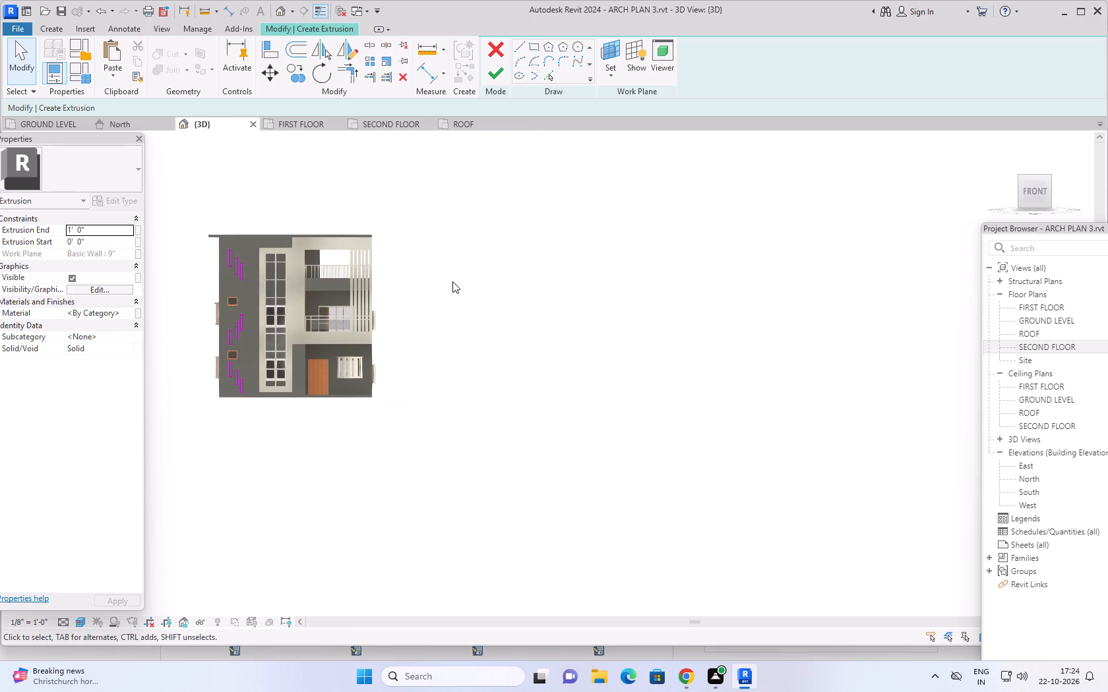
{"action": "scroll", "coordinate": [458, 279], "scroll_direction": "down", "scroll_amount": 1}
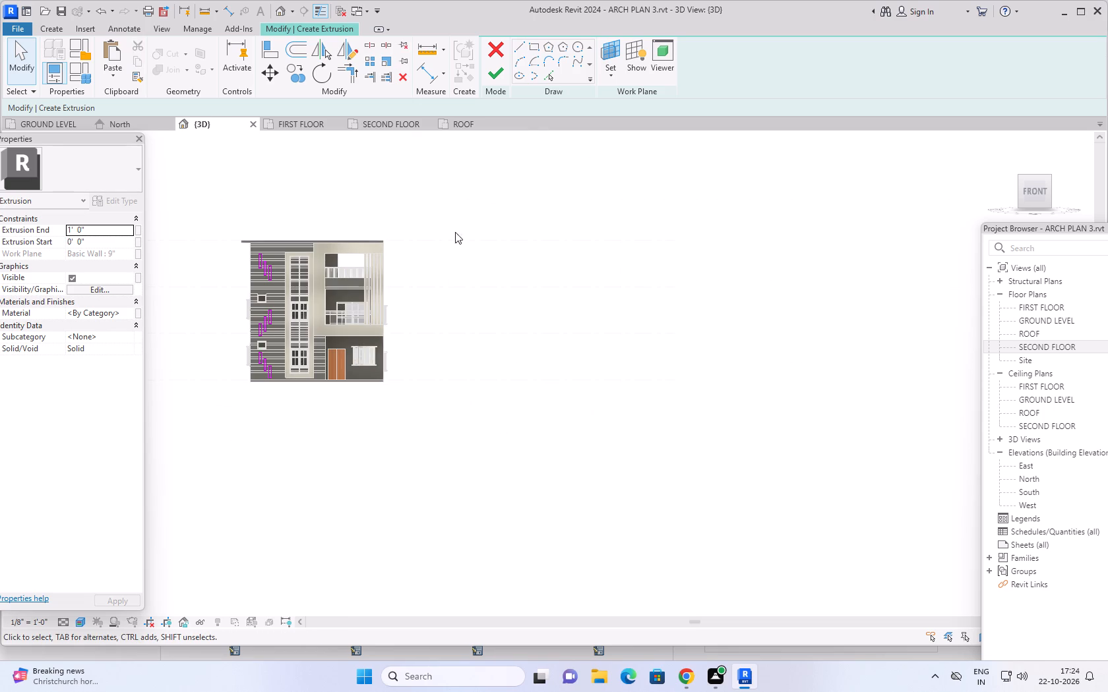
{"action": "left_click", "coordinate": [493, 71]}
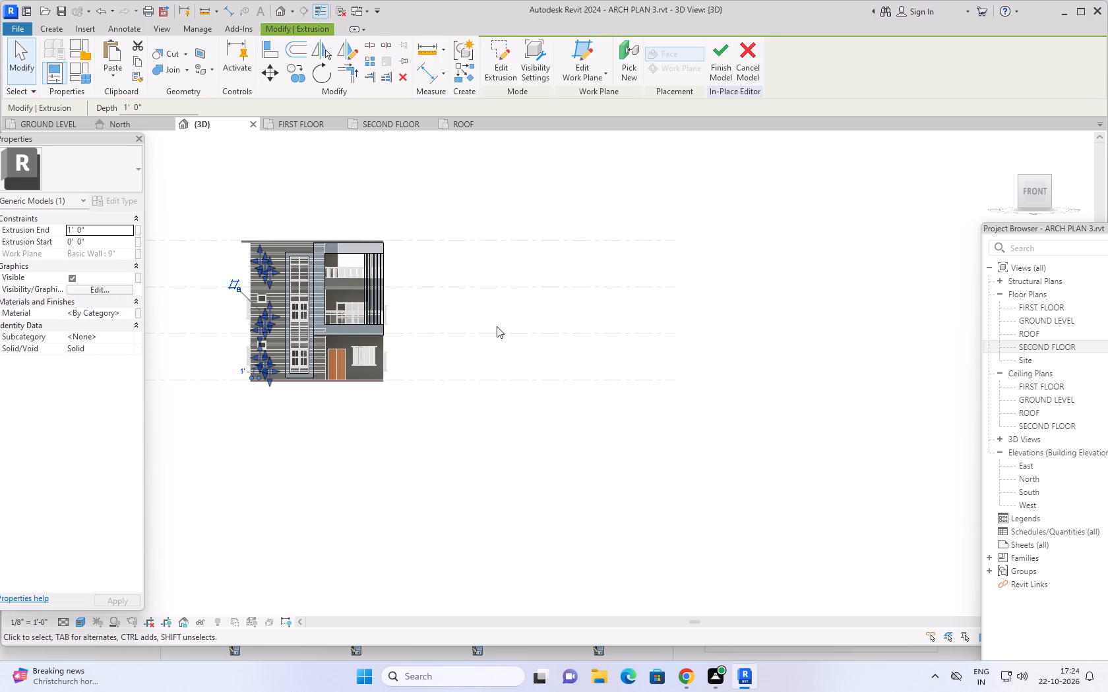
{"action": "left_click", "coordinate": [716, 54]}
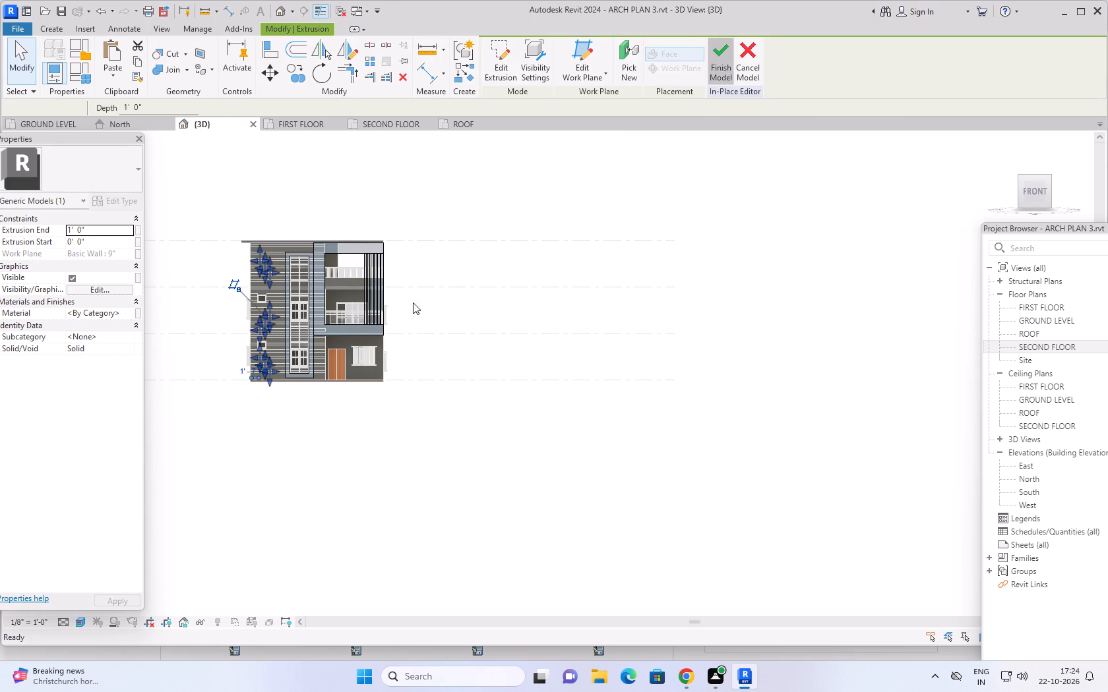
Examine the staggered vertical extrusions on the grooved front wall from the front and both front corners of the house.
{"action": "middle_click_drag", "start_coordinate": [347, 203], "coordinate": [446, 223]}
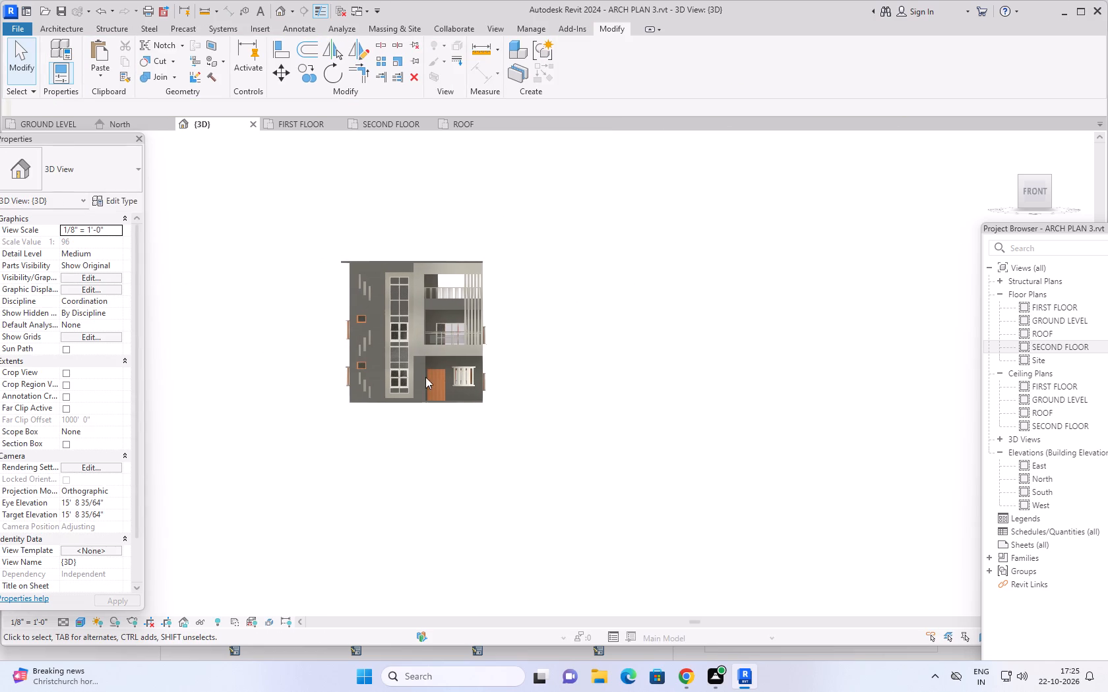
{"action": "middle_click_drag", "start_coordinate": [396, 440], "coordinate": [391, 460]}
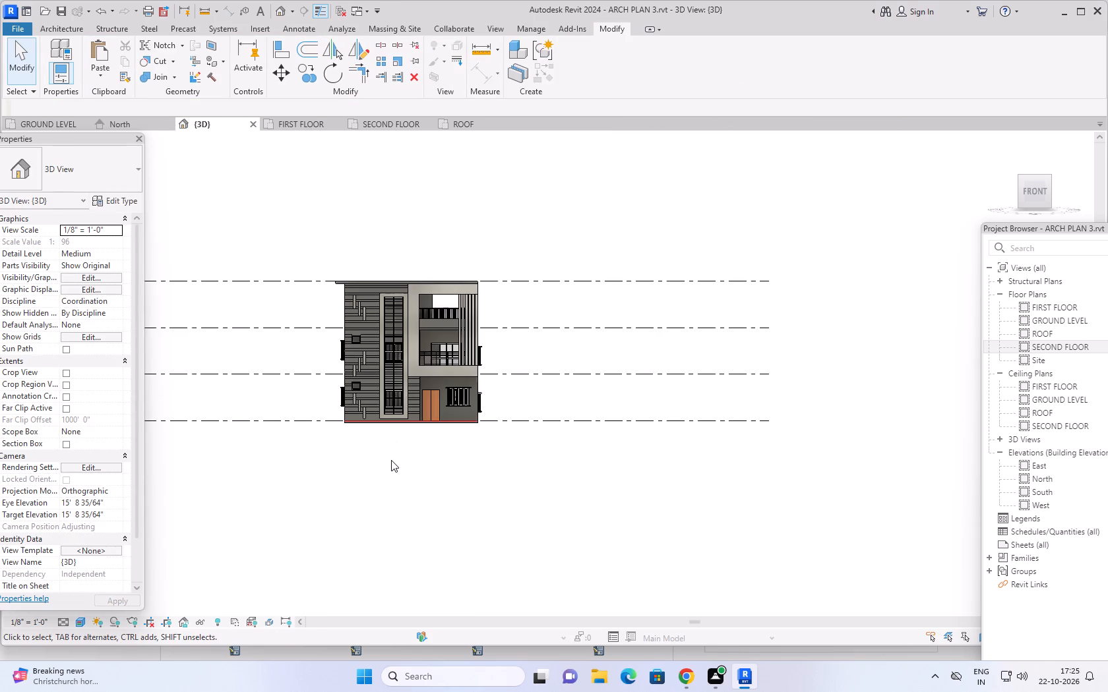
{"action": "scroll", "coordinate": [392, 457], "scroll_direction": "up", "scroll_amount": 2}
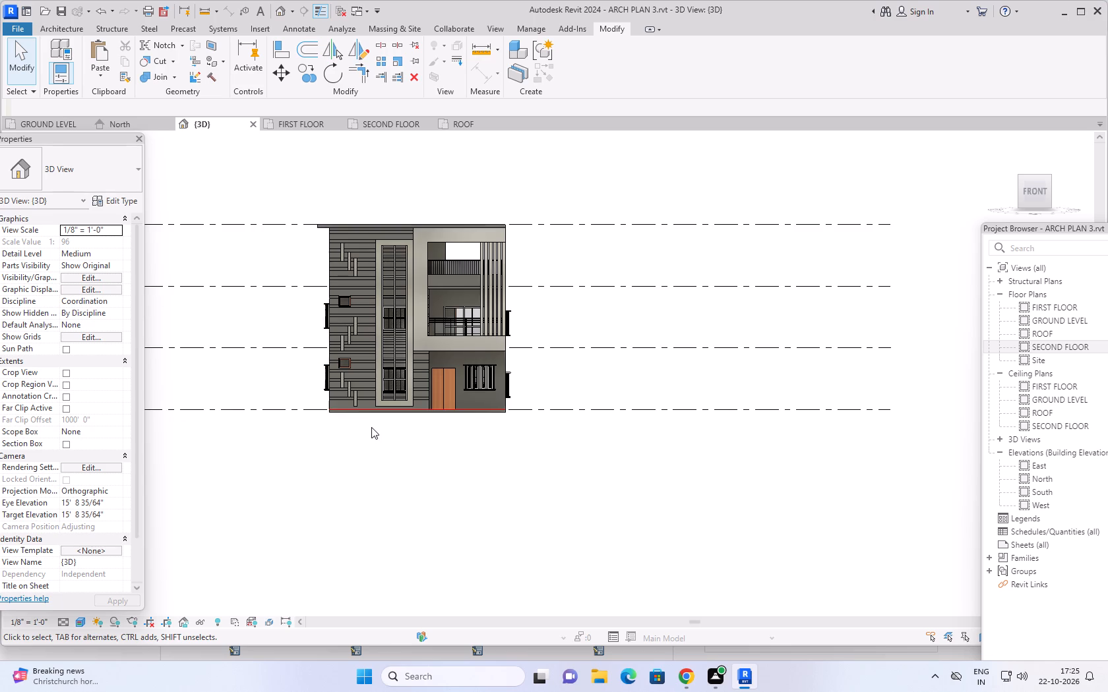
{"action": "middle_click_drag", "start_coordinate": [373, 429], "coordinate": [384, 434], "text": "shift"}
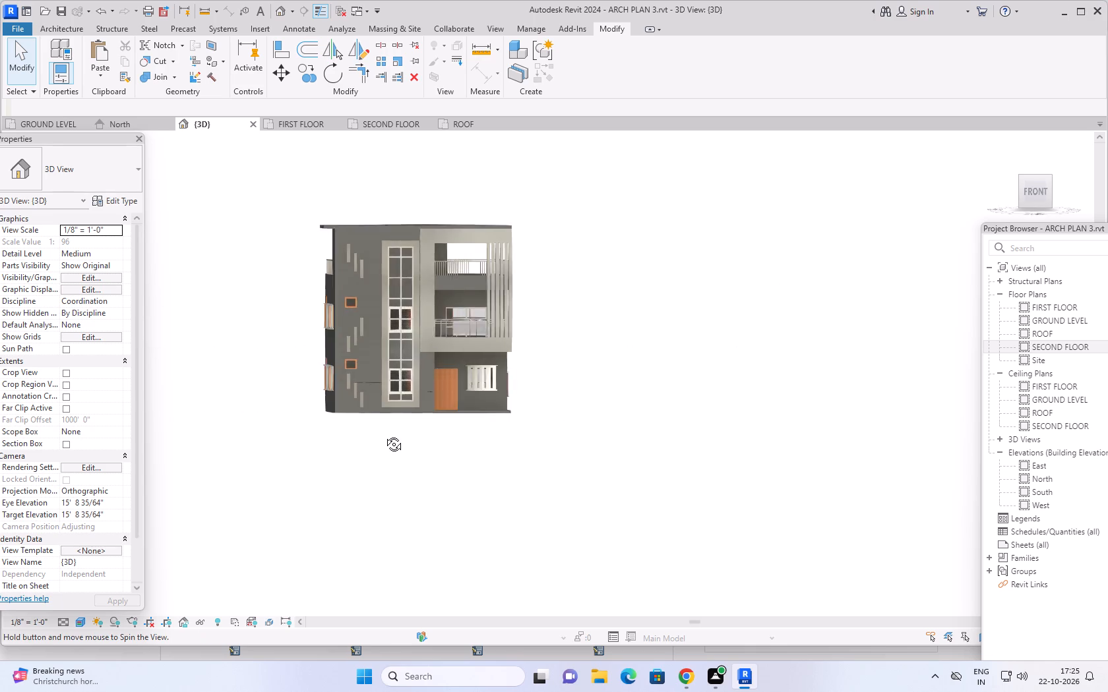
{"action": "middle_click_drag", "start_coordinate": [384, 434], "coordinate": [548, 466], "text": "shift"}
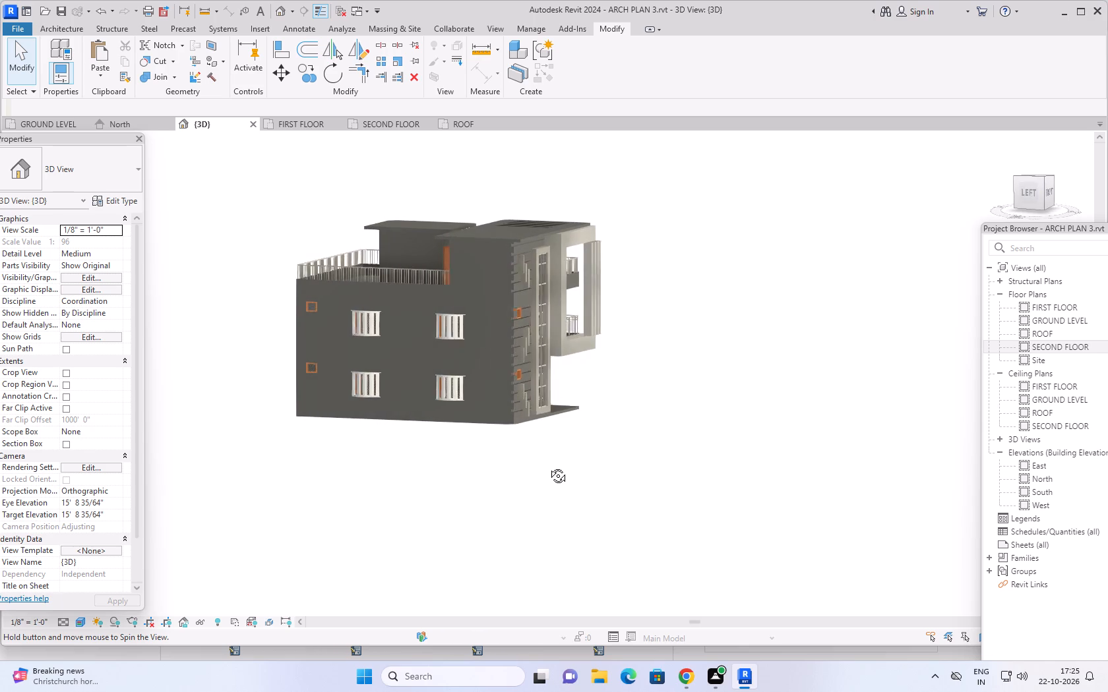
{"action": "middle_click_drag", "start_coordinate": [548, 466], "coordinate": [414, 456], "text": "shift"}
{"action": "scroll", "coordinate": [446, 435], "scroll_direction": "up", "scroll_amount": 1}
{"action": "middle_click_drag", "start_coordinate": [513, 447], "coordinate": [509, 451]}
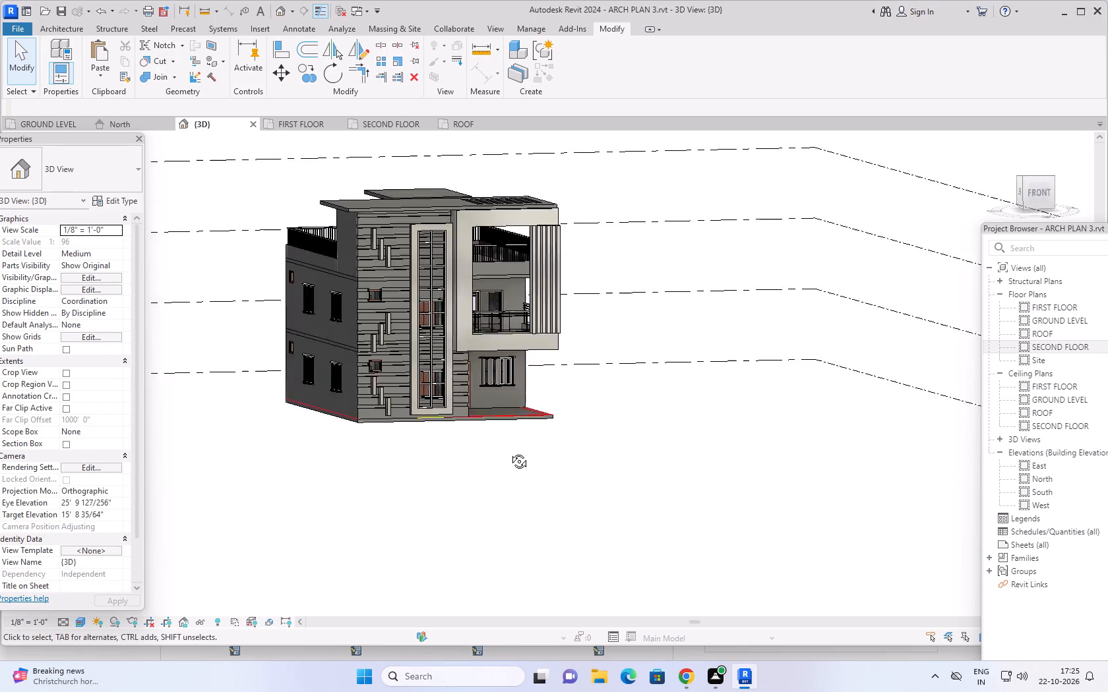
{"action": "middle_click_drag", "start_coordinate": [509, 451], "coordinate": [481, 445]}
{"action": "scroll", "coordinate": [483, 441], "scroll_direction": "up", "scroll_amount": 1}
{"action": "middle_click_drag", "start_coordinate": [601, 359], "coordinate": [607, 415]}
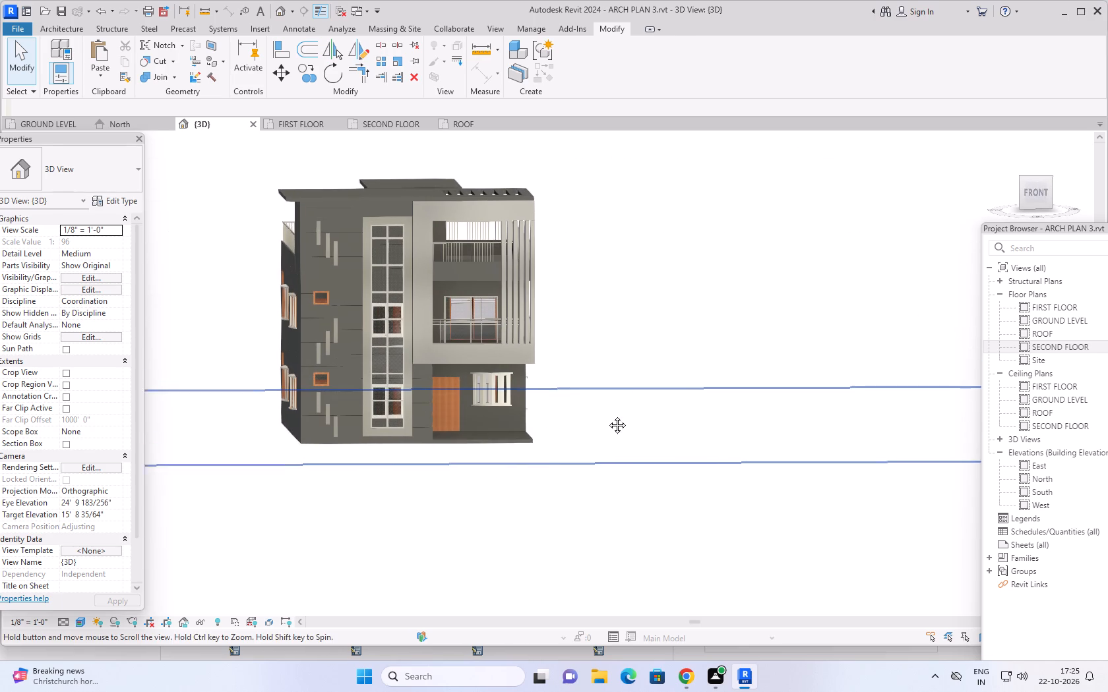
{"action": "middle_click_drag", "start_coordinate": [607, 415], "coordinate": [614, 451]}
{"action": "middle_click_drag", "start_coordinate": [603, 335], "coordinate": [590, 333], "text": "shift"}
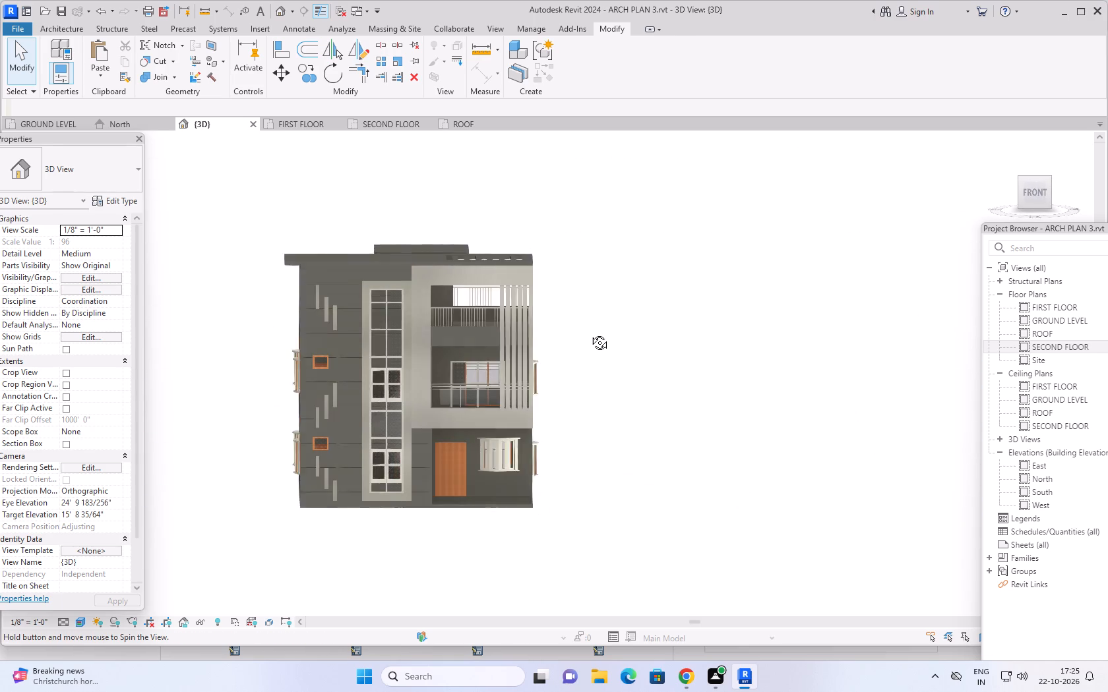
{"action": "middle_click_drag", "start_coordinate": [590, 333], "coordinate": [586, 324], "text": "shift"}
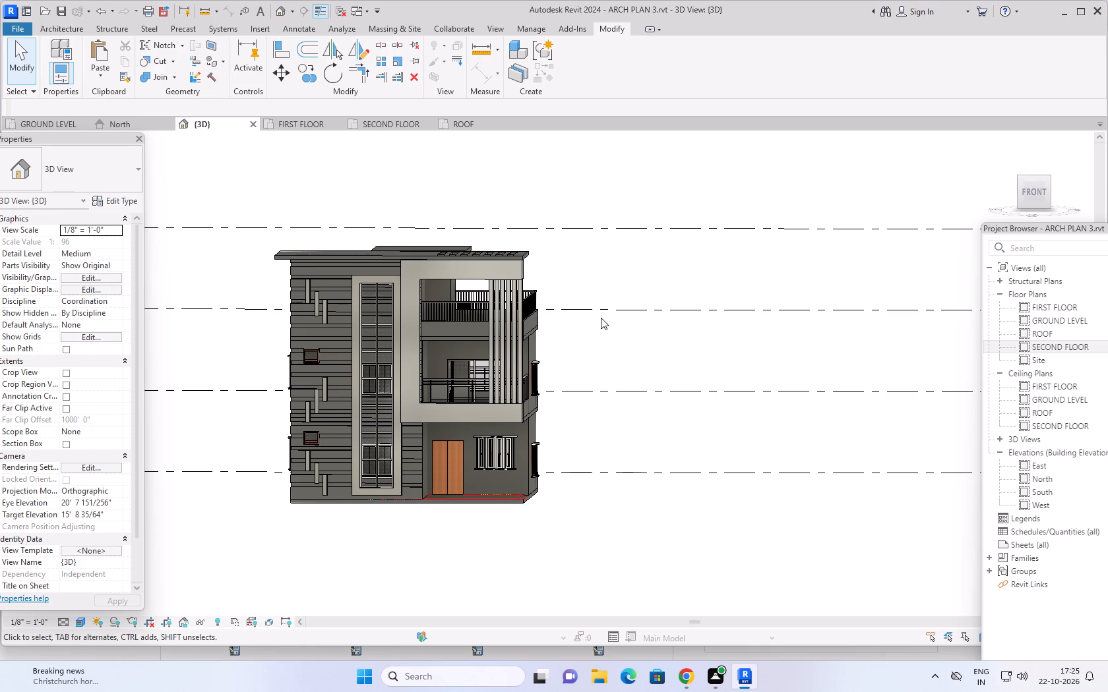
{"action": "scroll", "coordinate": [626, 508], "scroll_direction": "down", "scroll_amount": 2}
{"action": "middle_click_drag", "start_coordinate": [628, 519], "coordinate": [617, 448]}
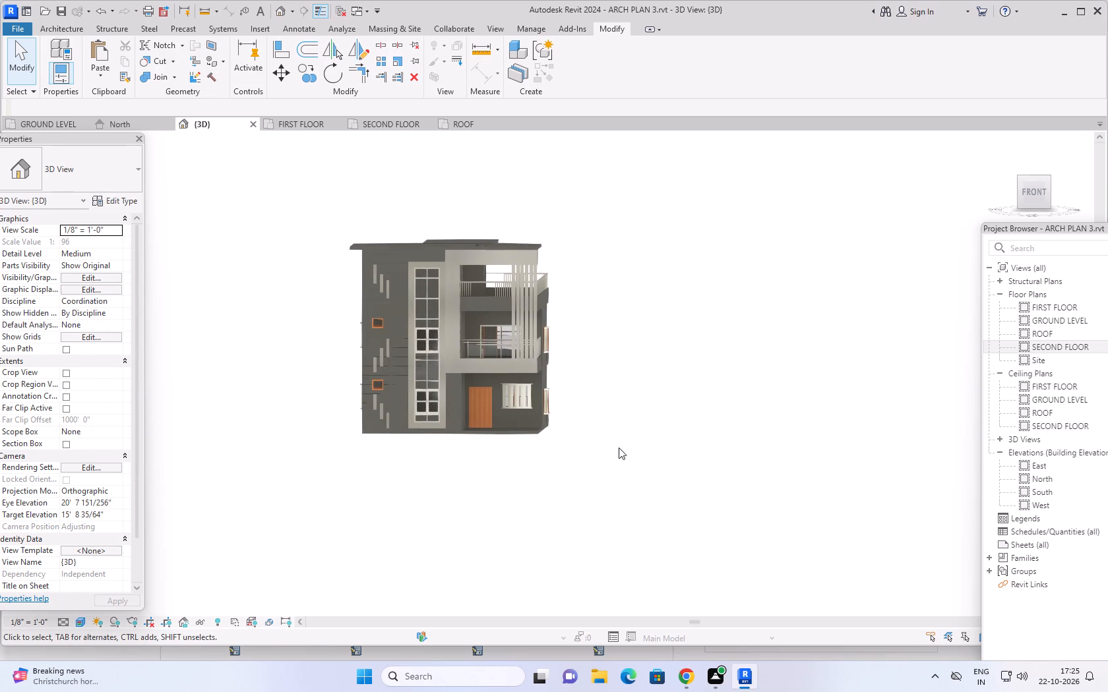
{"action": "middle_click_drag", "start_coordinate": [571, 486], "coordinate": [633, 498], "text": "shift"}
{"action": "middle_click_drag", "start_coordinate": [458, 469], "coordinate": [450, 499]}
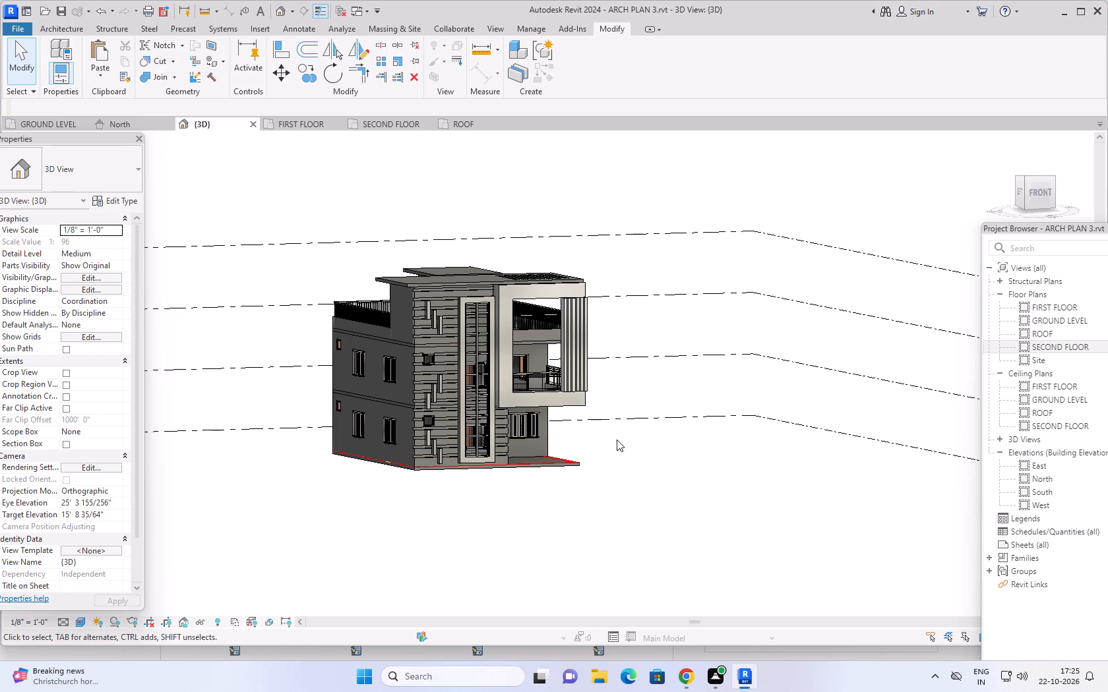
{"action": "middle_click_drag", "start_coordinate": [617, 440], "coordinate": [613, 468]}
Open the GROUND LEVEL floor plan to view the house layout.
{"action": "left_click", "coordinate": [42, 121]}
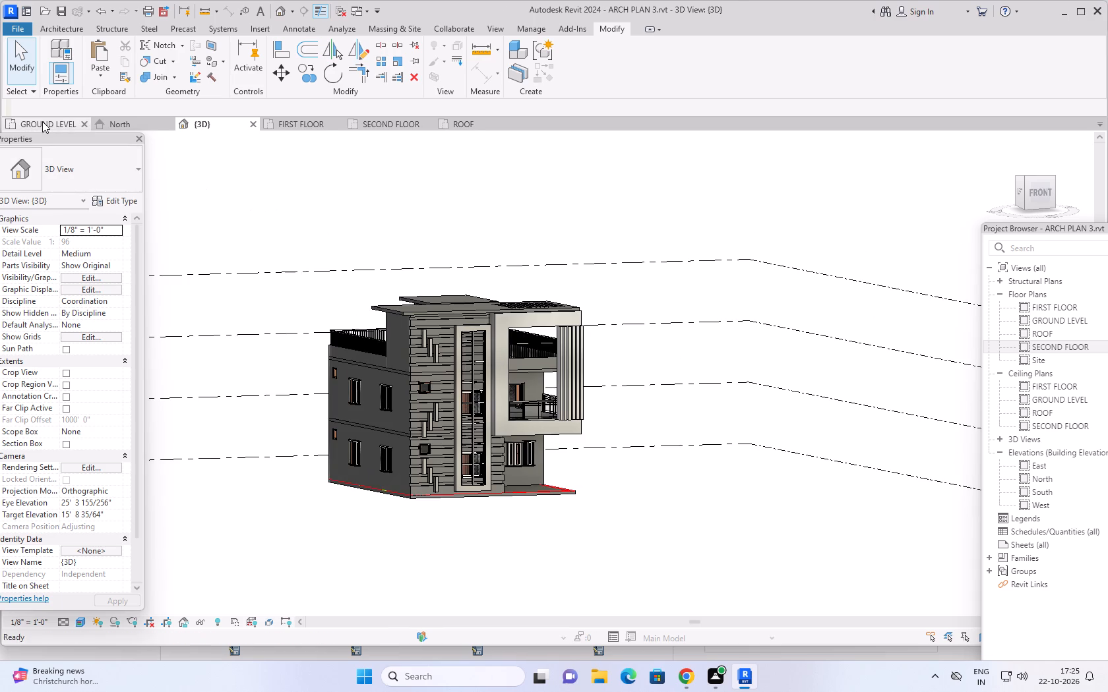
{"action": "middle_click_drag", "start_coordinate": [654, 286], "coordinate": [621, 248]}
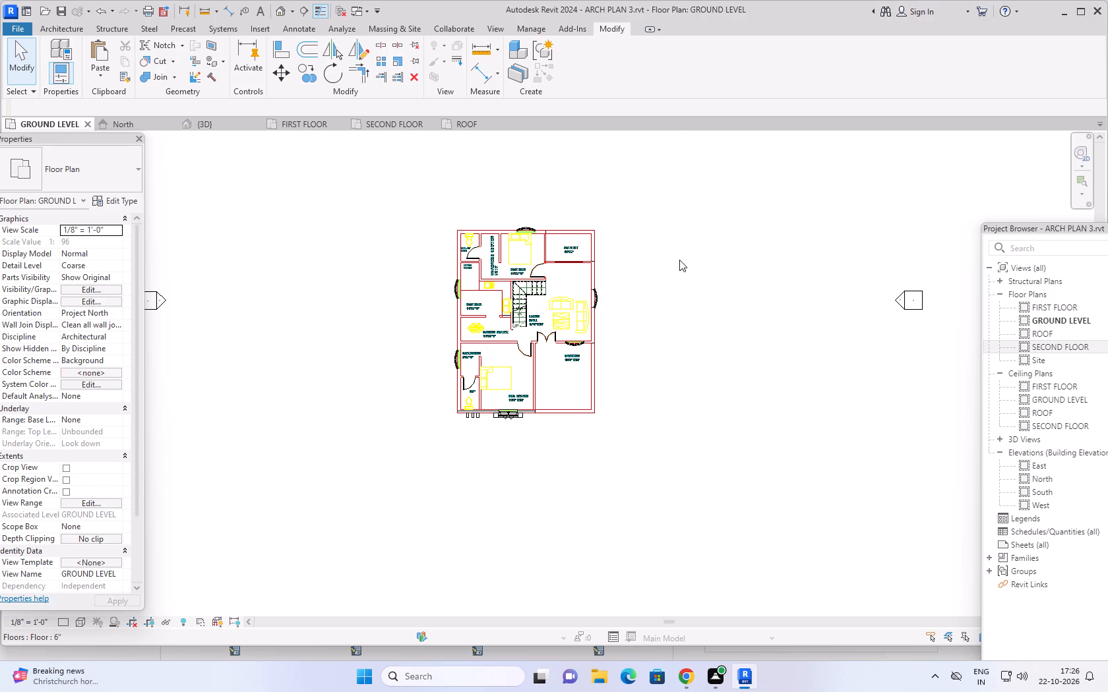
{"action": "middle_click_drag", "start_coordinate": [658, 239], "coordinate": [565, 239]}
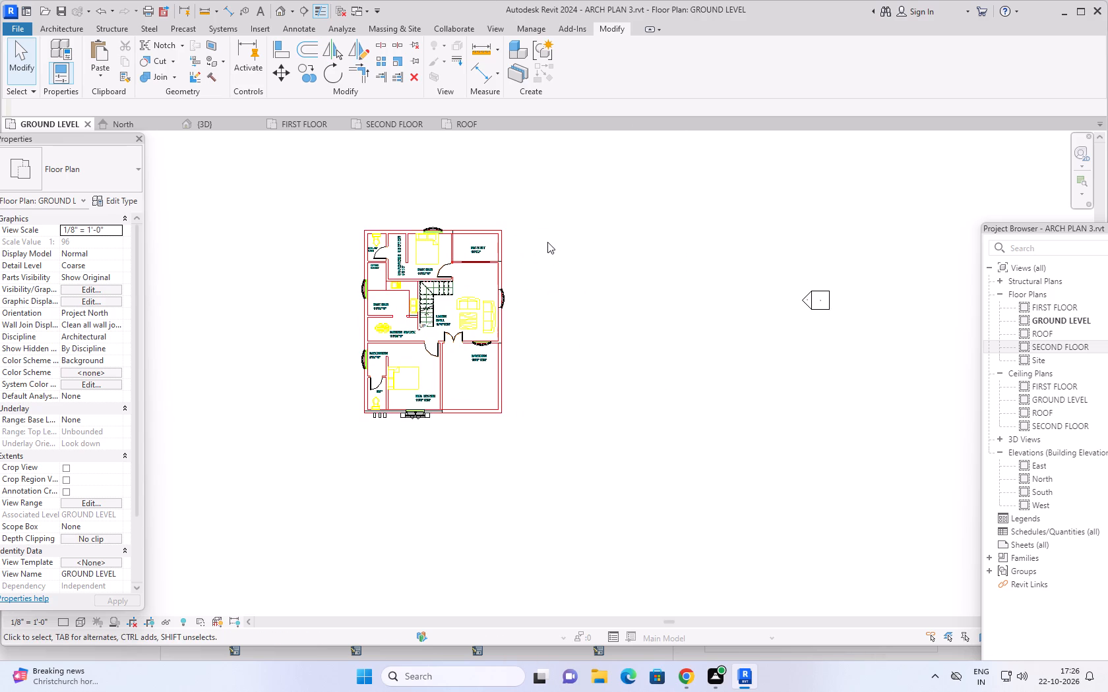
Examine the full GROUND LEVEL plan out to its elevation markers and check the house in the 3D view.
{"action": "scroll", "coordinate": [590, 228], "scroll_direction": "down", "scroll_amount": 1}
{"action": "middle_click_drag", "start_coordinate": [600, 233], "coordinate": [590, 248]}
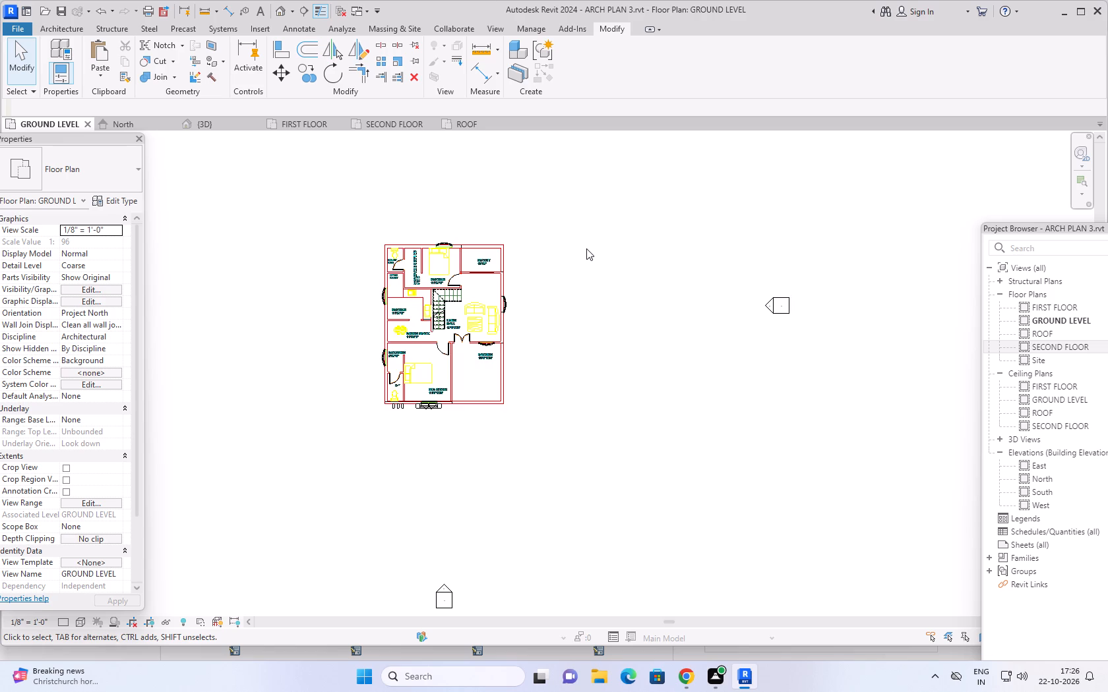
{"action": "scroll", "coordinate": [586, 248], "scroll_direction": "down", "scroll_amount": 1}
{"action": "middle_click_drag", "start_coordinate": [596, 251], "coordinate": [586, 248]}
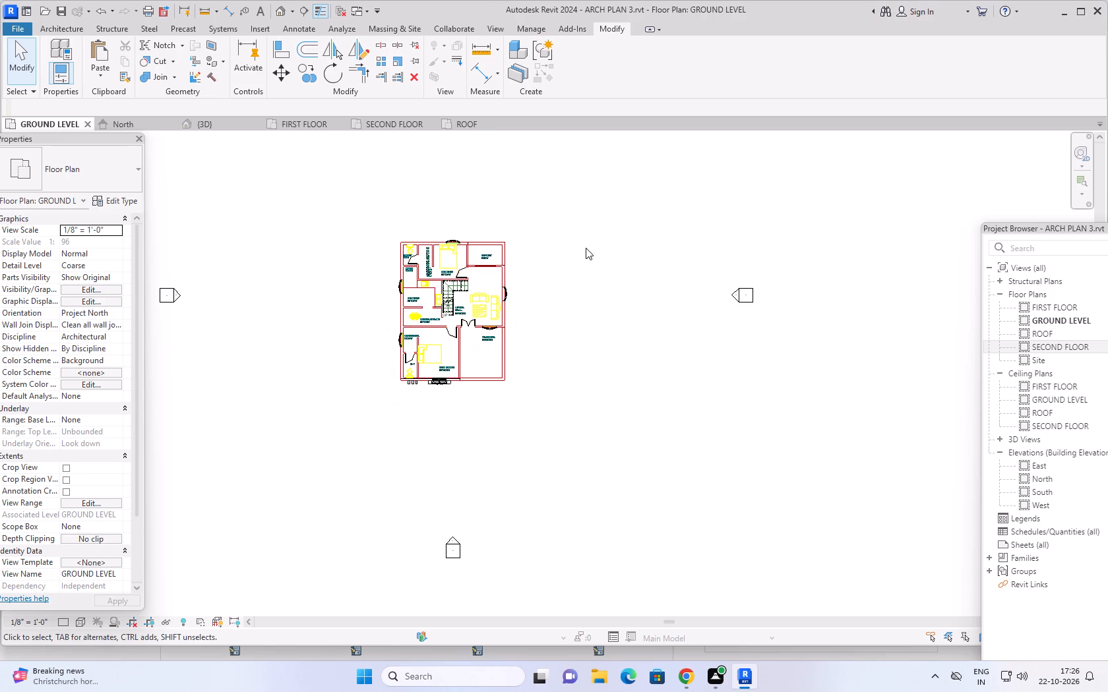
{"action": "middle_click_drag", "start_coordinate": [606, 258], "coordinate": [595, 254]}
{"action": "scroll", "coordinate": [589, 226], "scroll_direction": "down", "scroll_amount": 2}
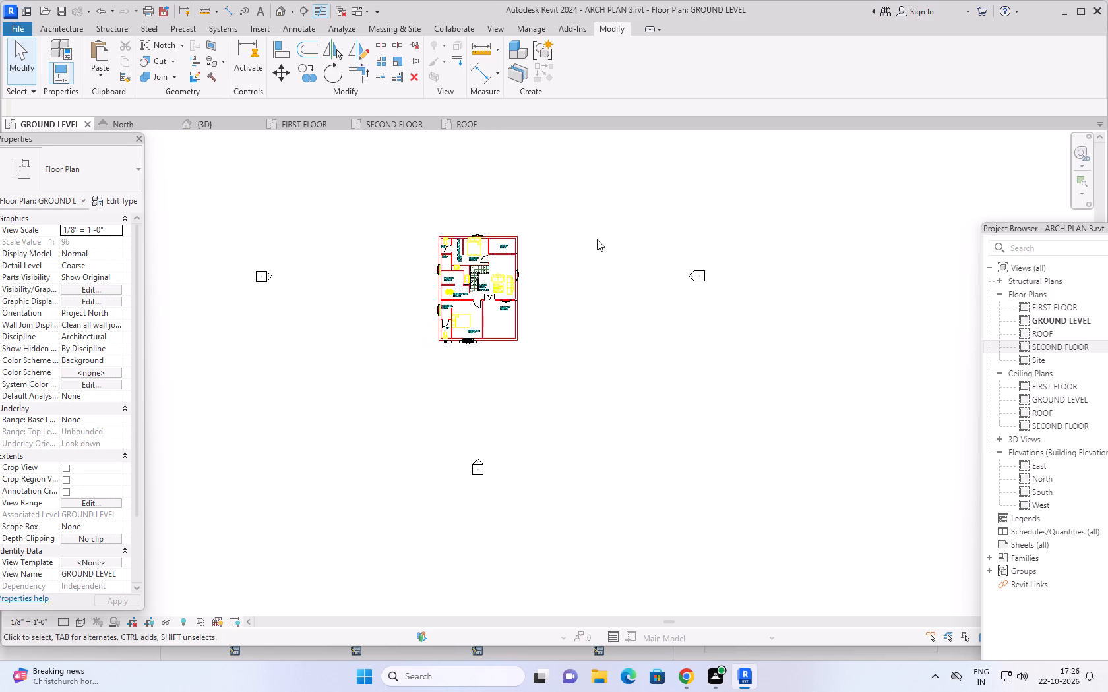
{"action": "middle_click_drag", "start_coordinate": [591, 211], "coordinate": [593, 253]}
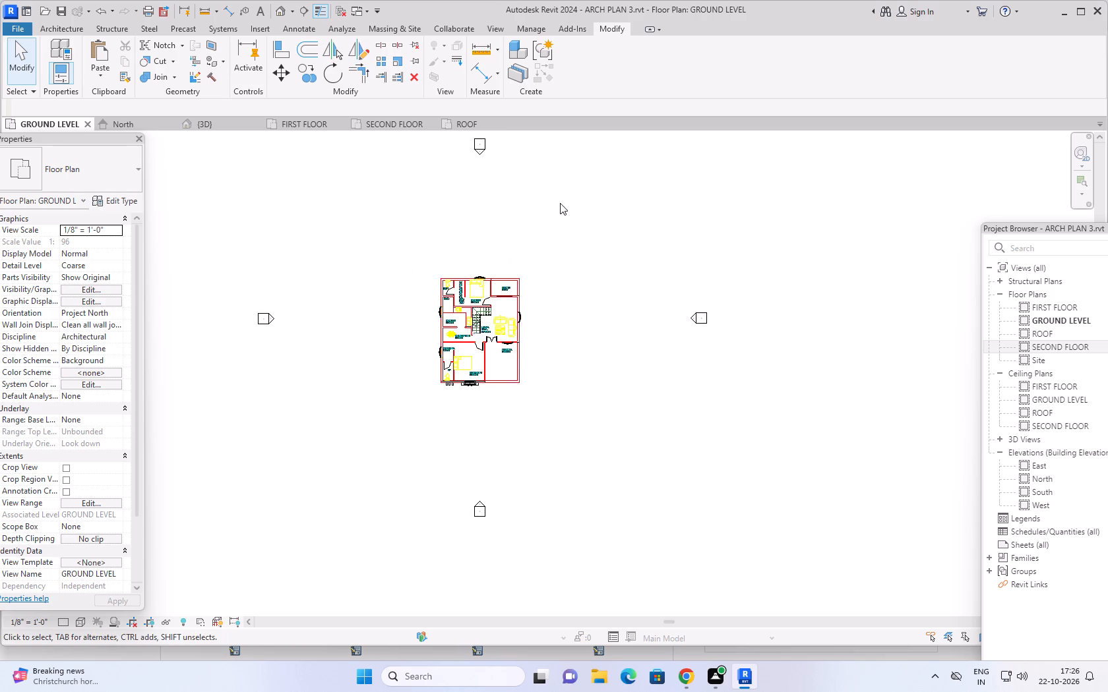
{"action": "middle_click_drag", "start_coordinate": [574, 217], "coordinate": [572, 220]}
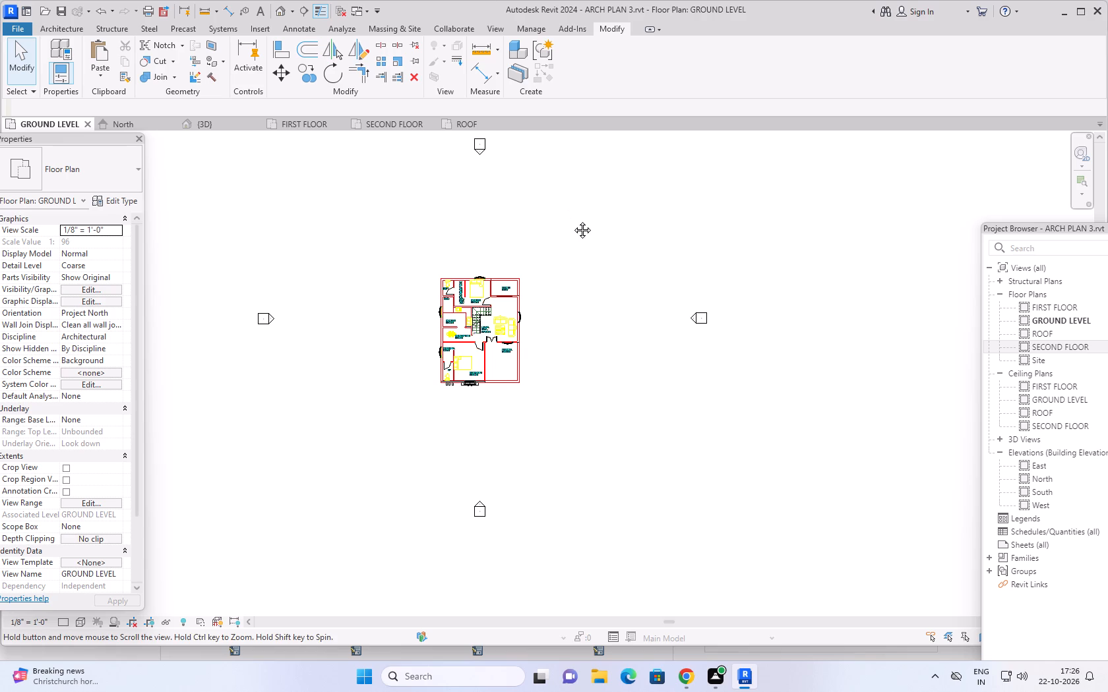
{"action": "middle_click_drag", "start_coordinate": [572, 220], "coordinate": [567, 228]}
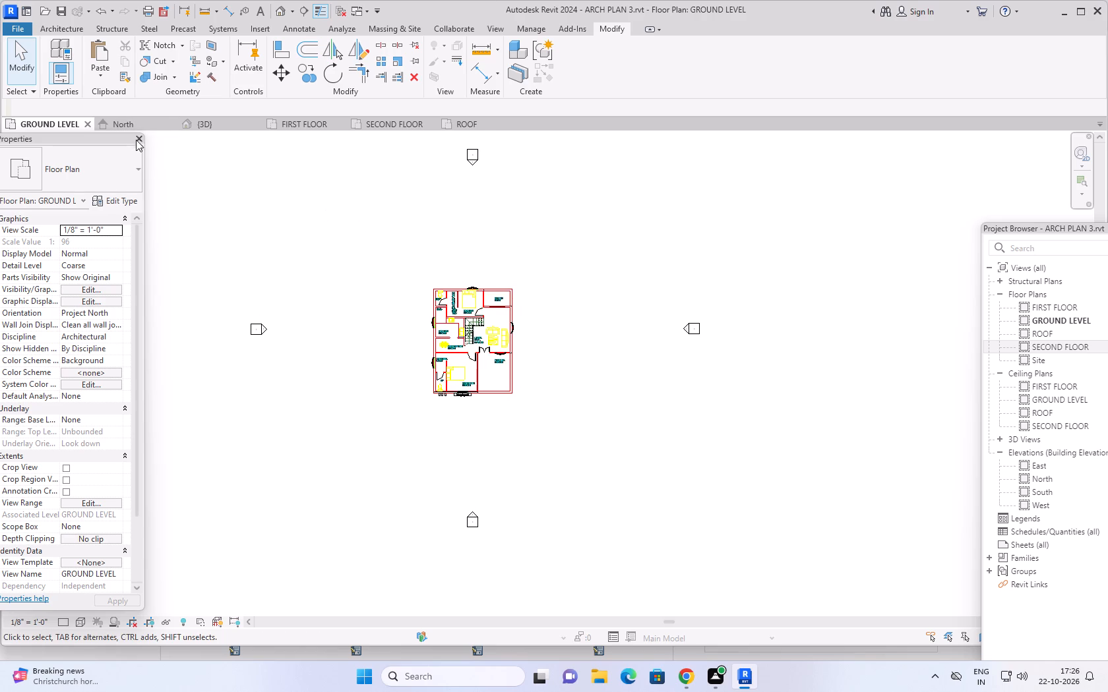
{"action": "left_click", "coordinate": [211, 125]}
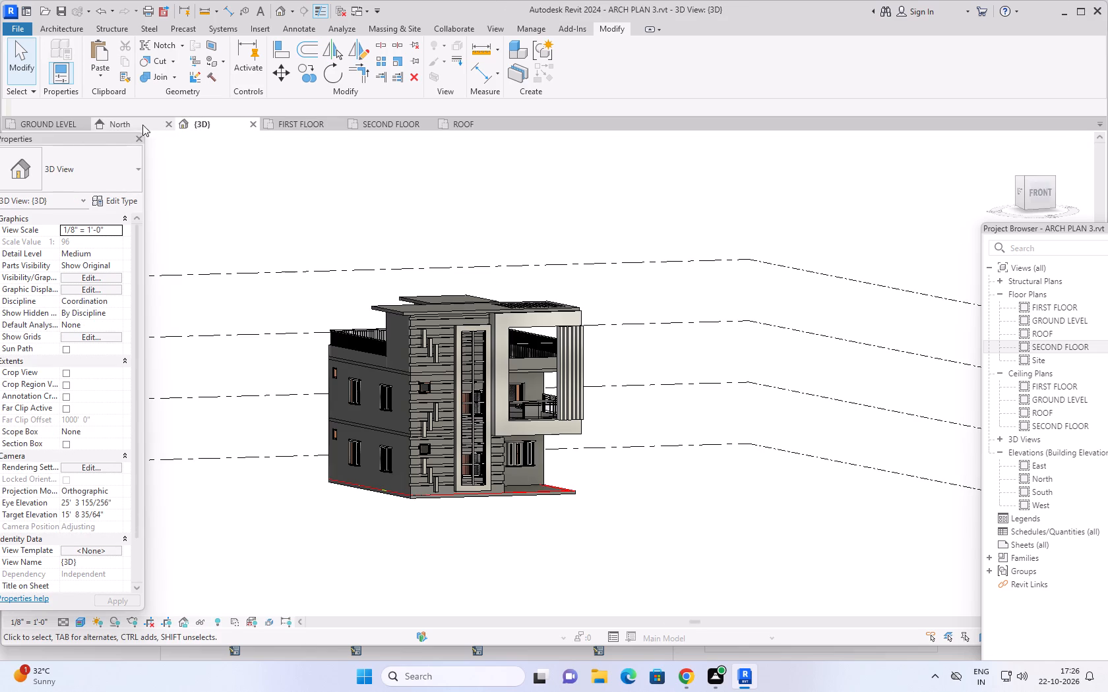
{"action": "left_click", "coordinate": [50, 123]}
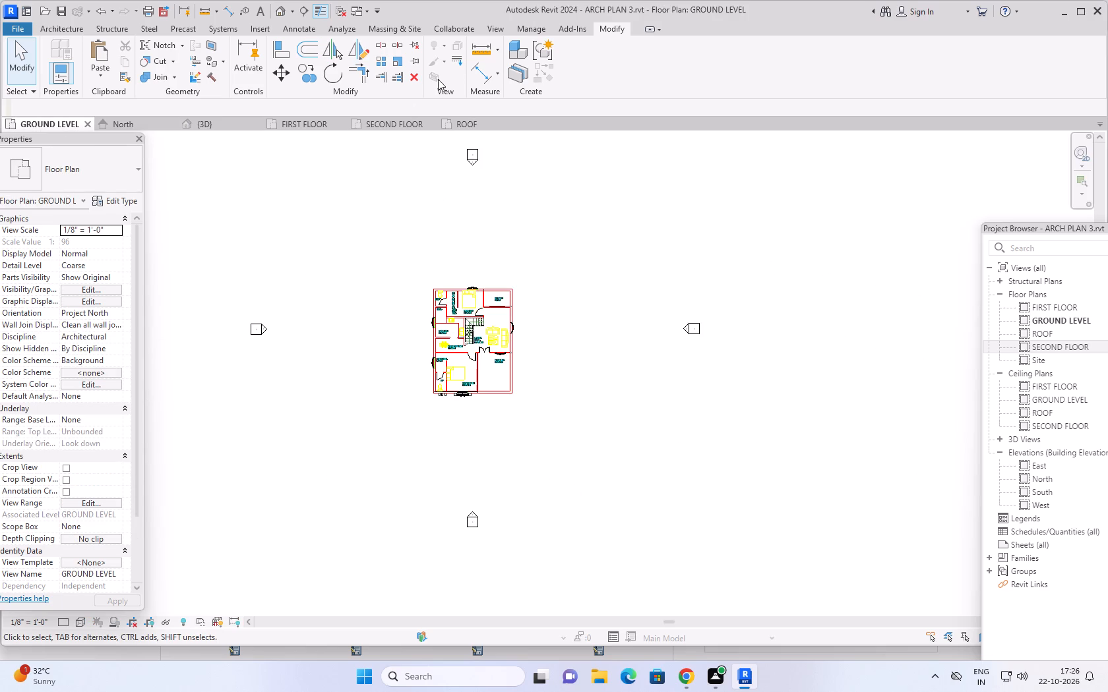
Start a rectangular toposolid on GROUND LEVEL and duplicate the Grassland - 16" type as 6", keeping its layer structure.
{"action": "left_click", "coordinate": [399, 24]}
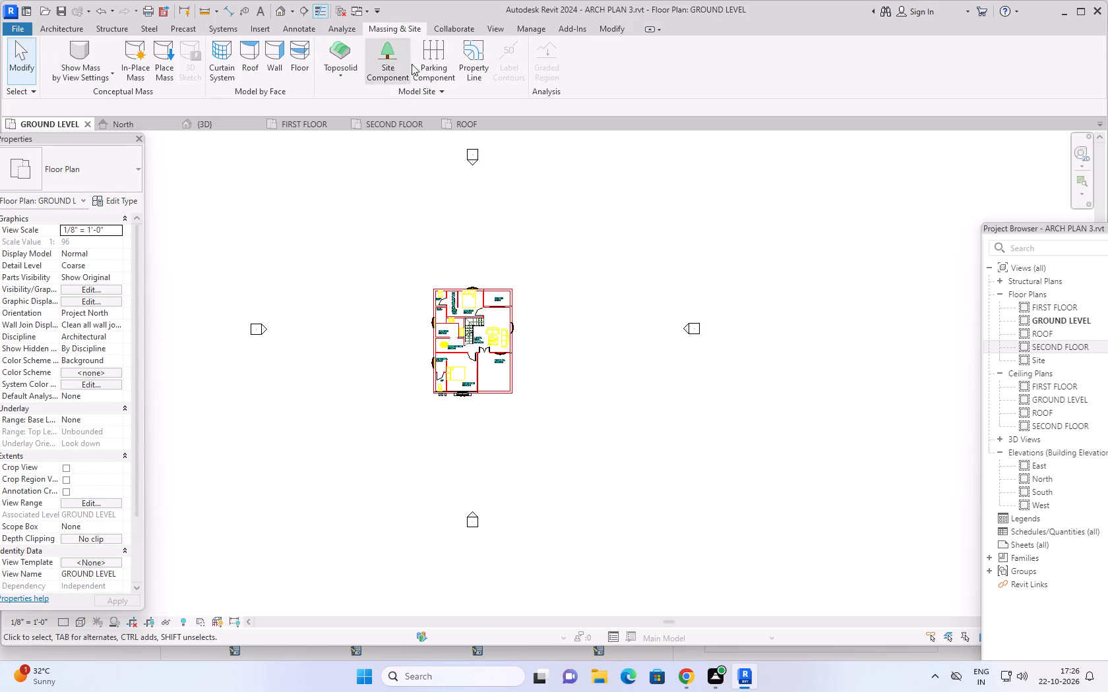
{"action": "left_click", "coordinate": [347, 53]}
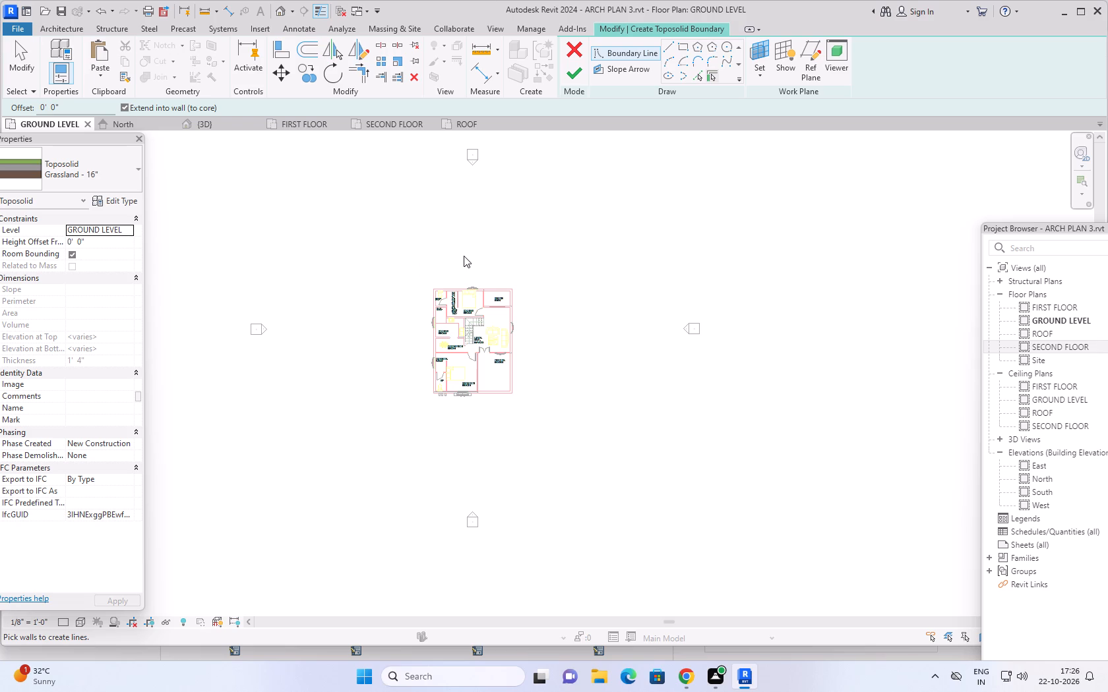
{"action": "scroll", "coordinate": [464, 255], "scroll_direction": "up", "scroll_amount": 2}
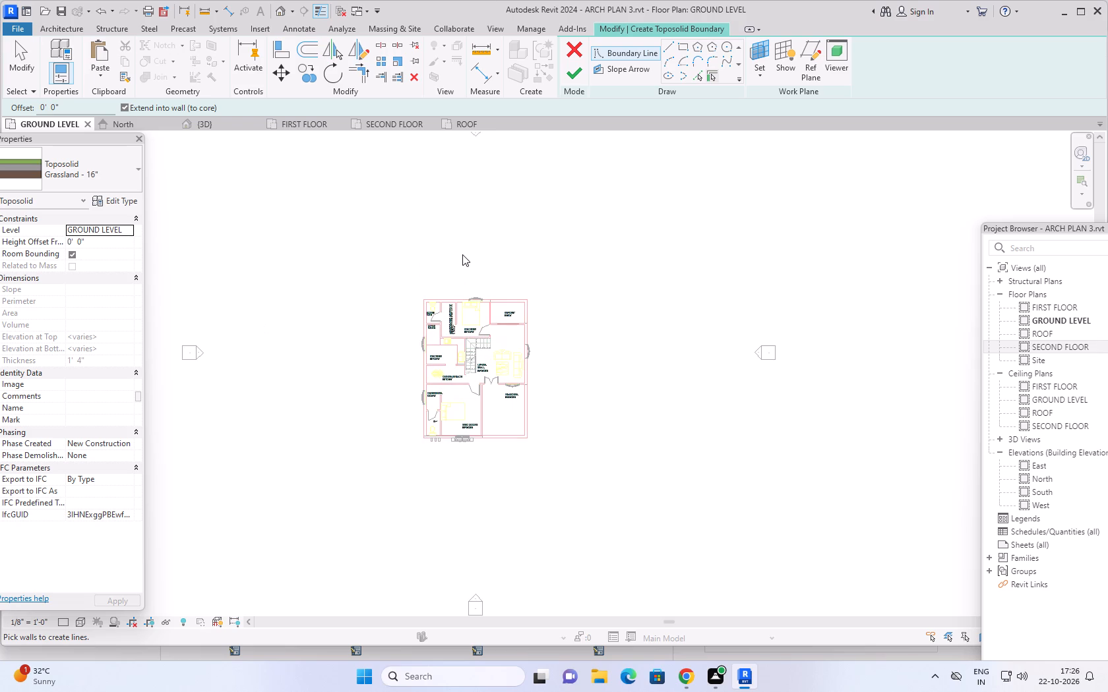
{"action": "left_click", "coordinate": [682, 49]}
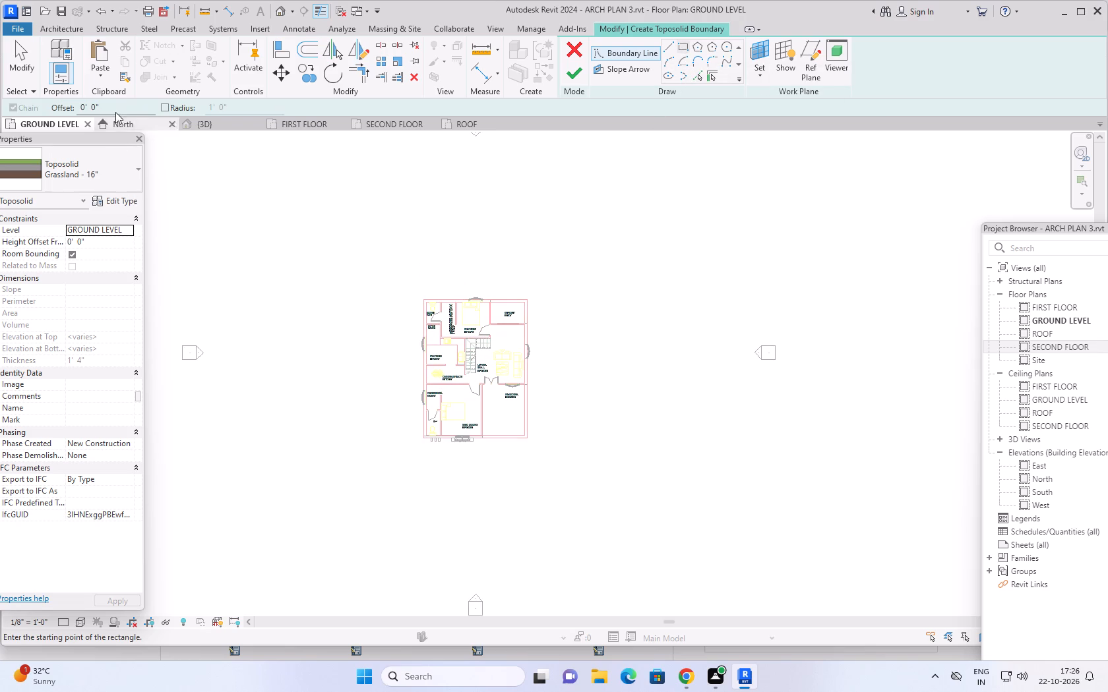
{"action": "left_click", "coordinate": [121, 104]}
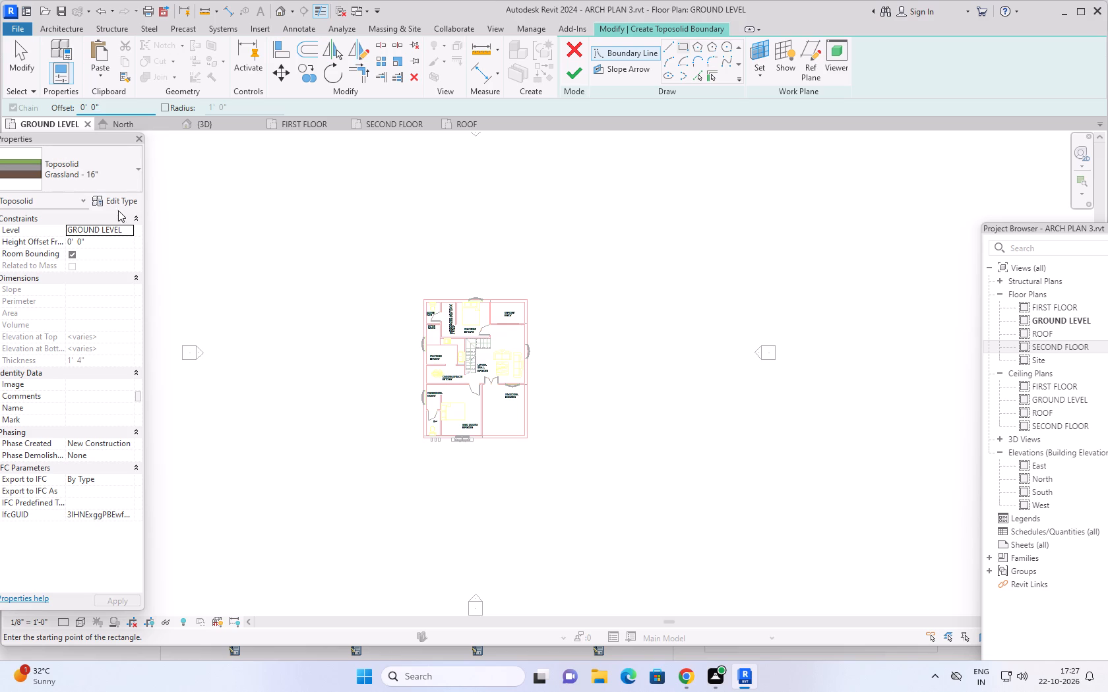
{"action": "left_click", "coordinate": [118, 205]}
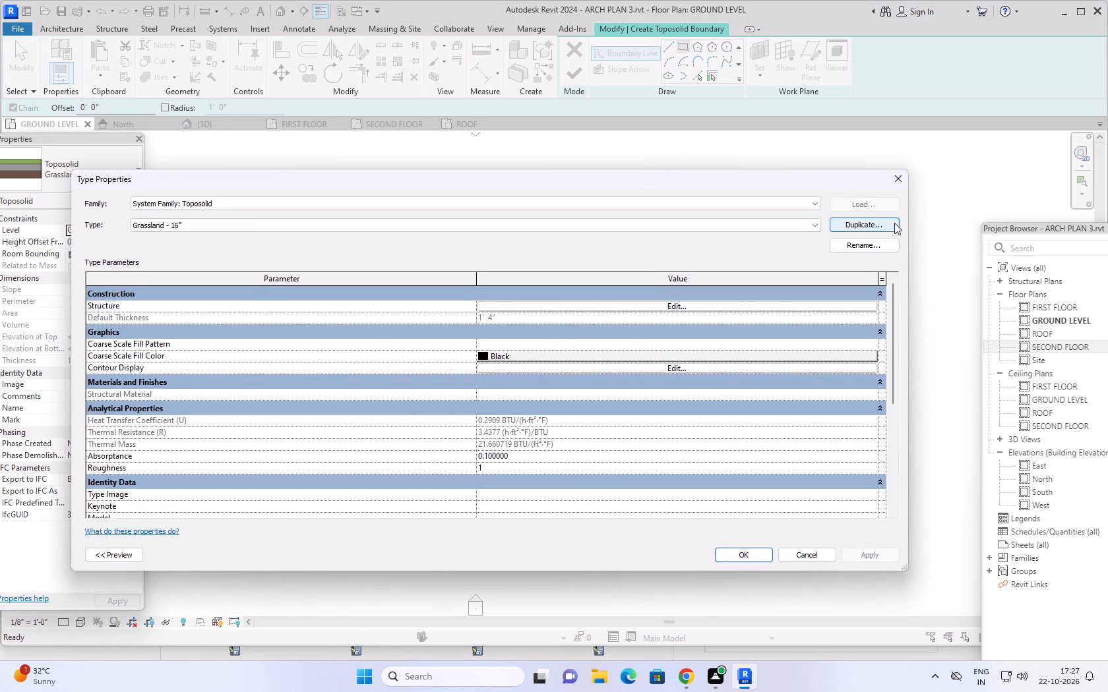
{"action": "left_click", "coordinate": [894, 223]}
{"action": "type", "text": "6\""}
{"action": "key", "text": "Return"}
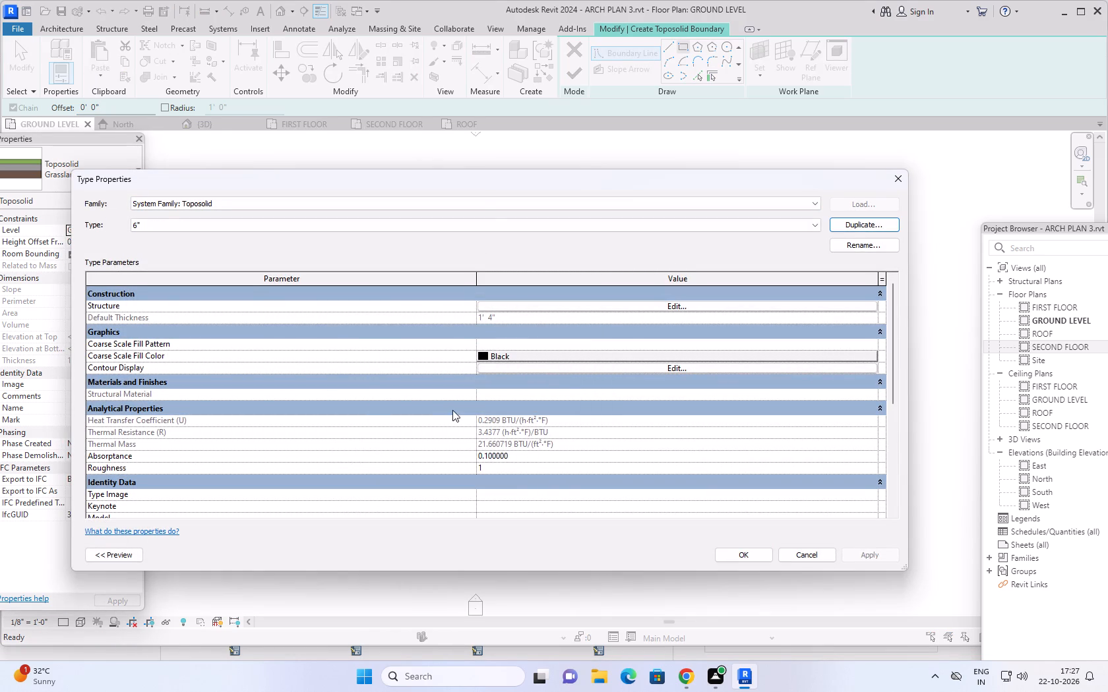
{"action": "left_click", "coordinate": [650, 302]}
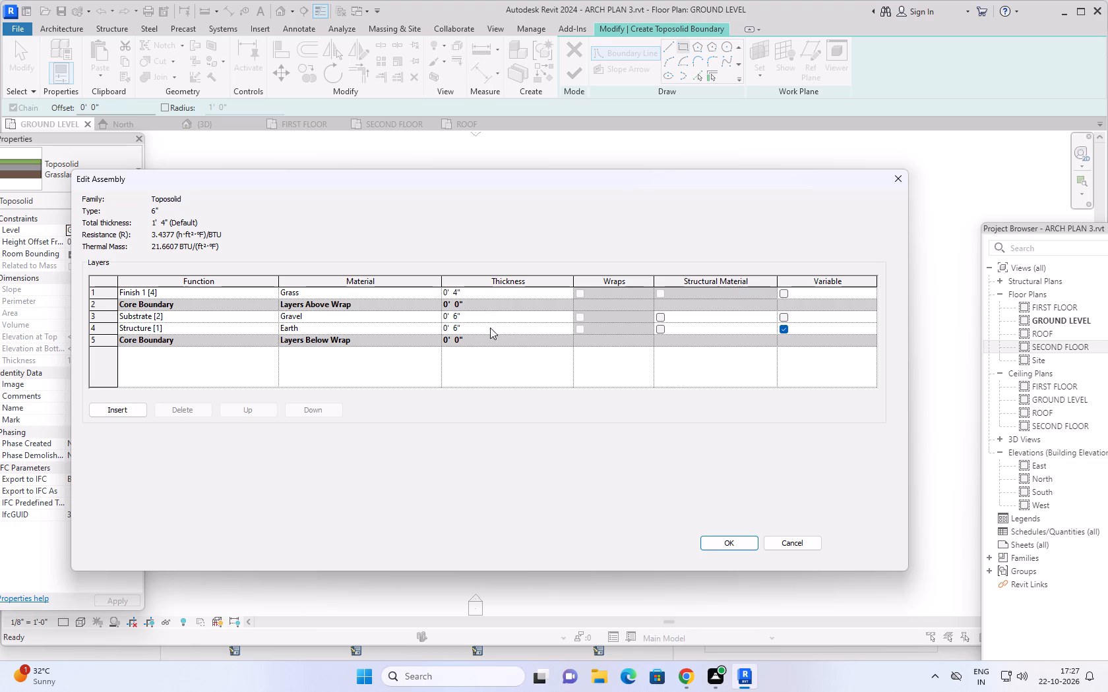
{"action": "left_click", "coordinate": [729, 538]}
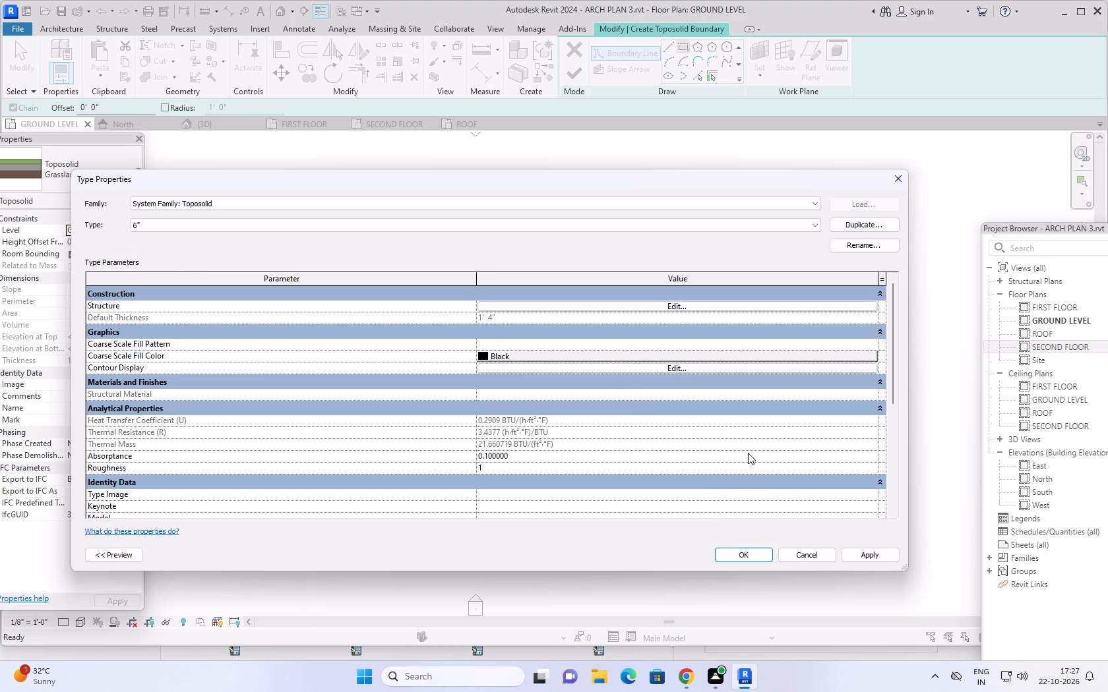
{"action": "left_click", "coordinate": [865, 553]}
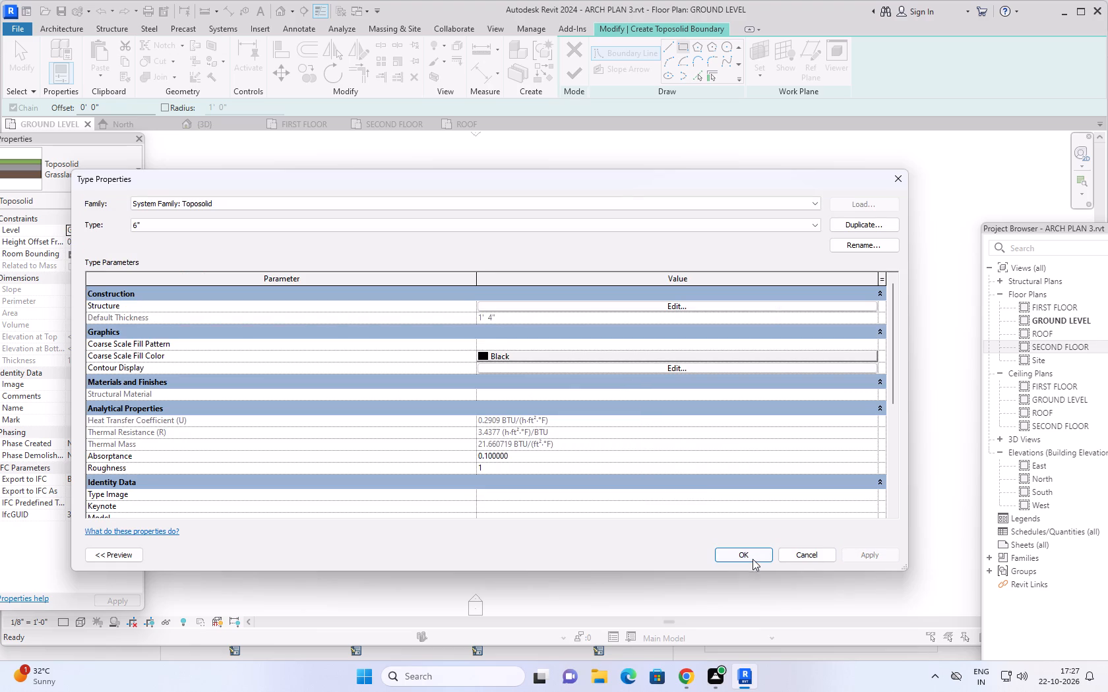
{"action": "left_click", "coordinate": [751, 552]}
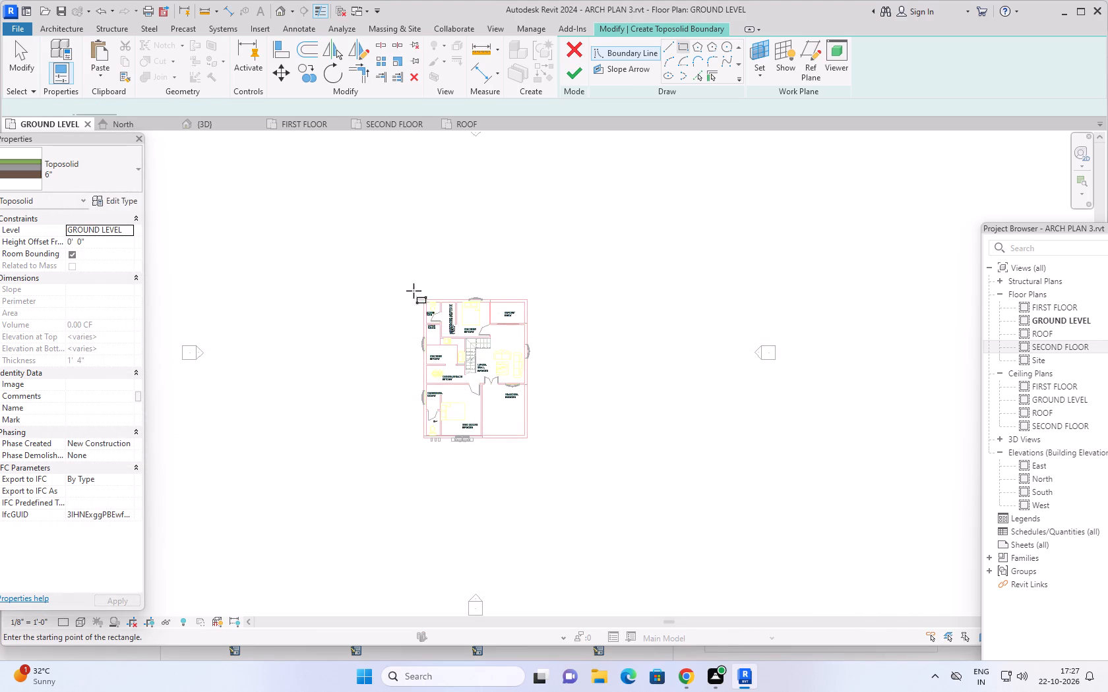
Draw the rectangular toposolid boundary around the house with a 15' outward offset, using its diagonally opposite outer corners.
{"action": "left_click", "coordinate": [118, 107]}
{"action": "key", "text": "BackSpace"}
{"action": "key", "text": "BackSpace"}
{"action": "key", "text": "BackSpace"}
{"action": "key", "text": "BackSpace"}
{"action": "key", "text": "BackSpace"}
{"action": "key", "text": "BackSpace"}
{"action": "key", "text": "BackSpace"}
{"action": "key", "text": "BackSpace"}
{"action": "key", "text": "BackSpace"}
{"action": "key", "text": "BackSpace"}
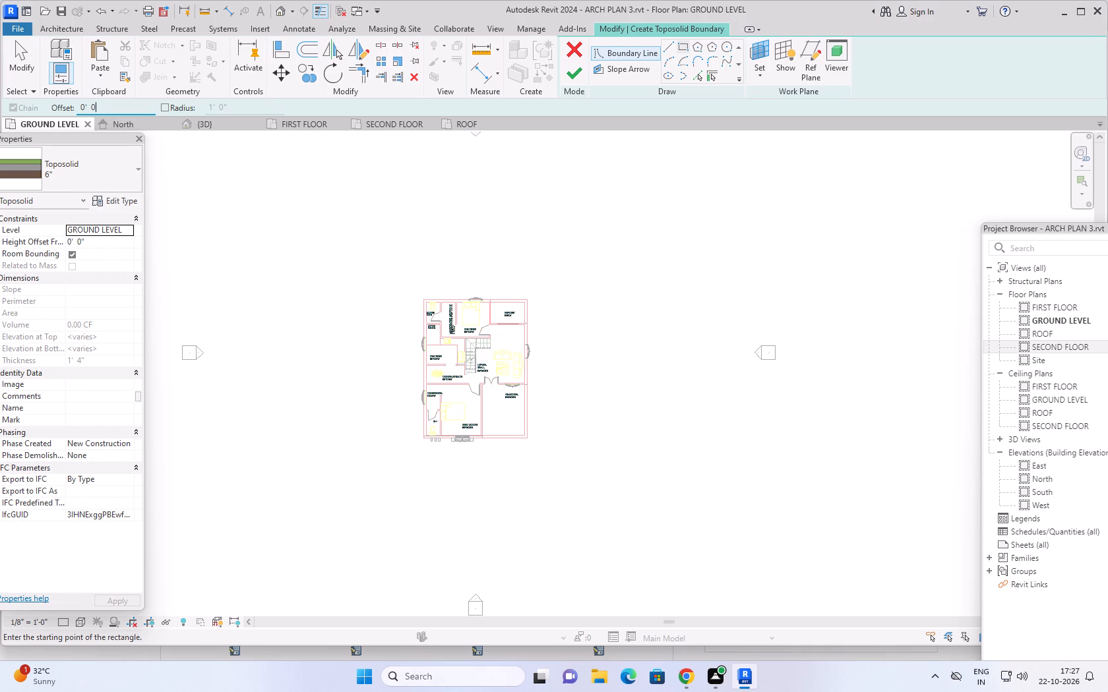
{"action": "type", "text": "15'"}
{"action": "key", "text": "Return"}
{"action": "scroll", "coordinate": [434, 276], "scroll_direction": "up", "scroll_amount": 3}
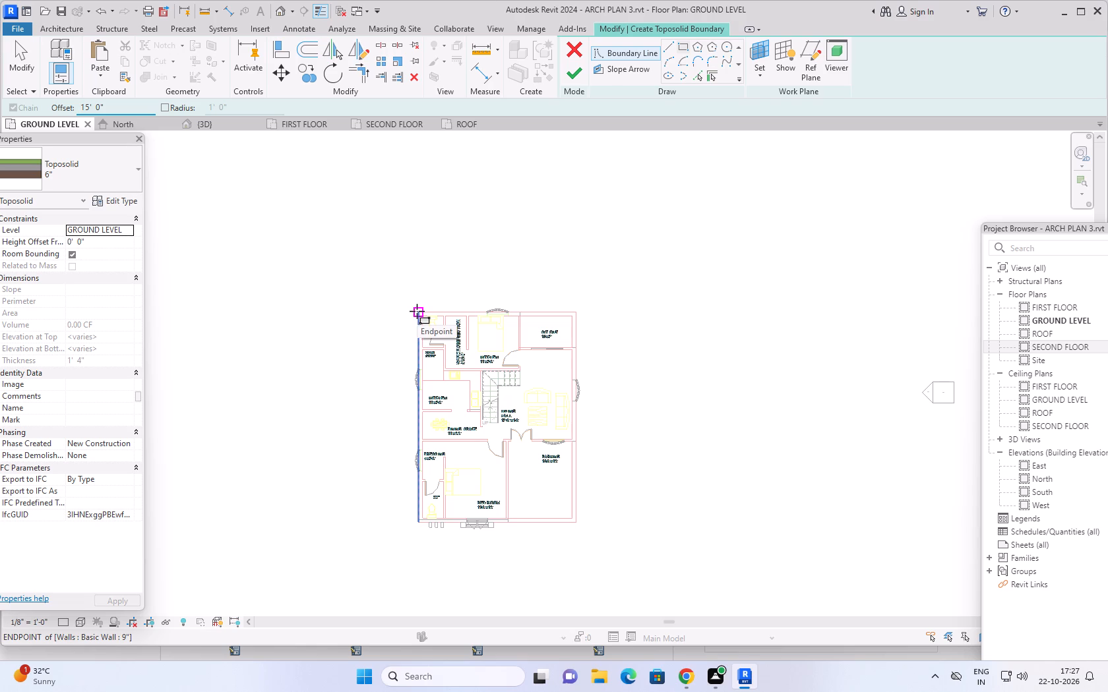
{"action": "left_click", "coordinate": [417, 311]}
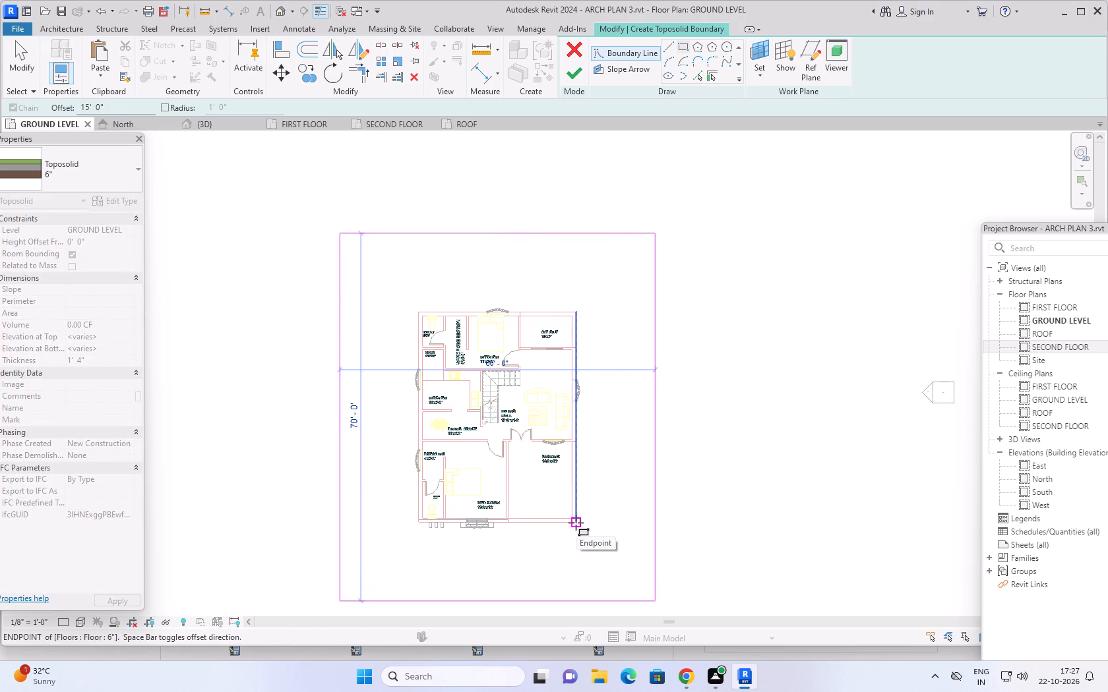
{"action": "left_click", "coordinate": [576, 523]}
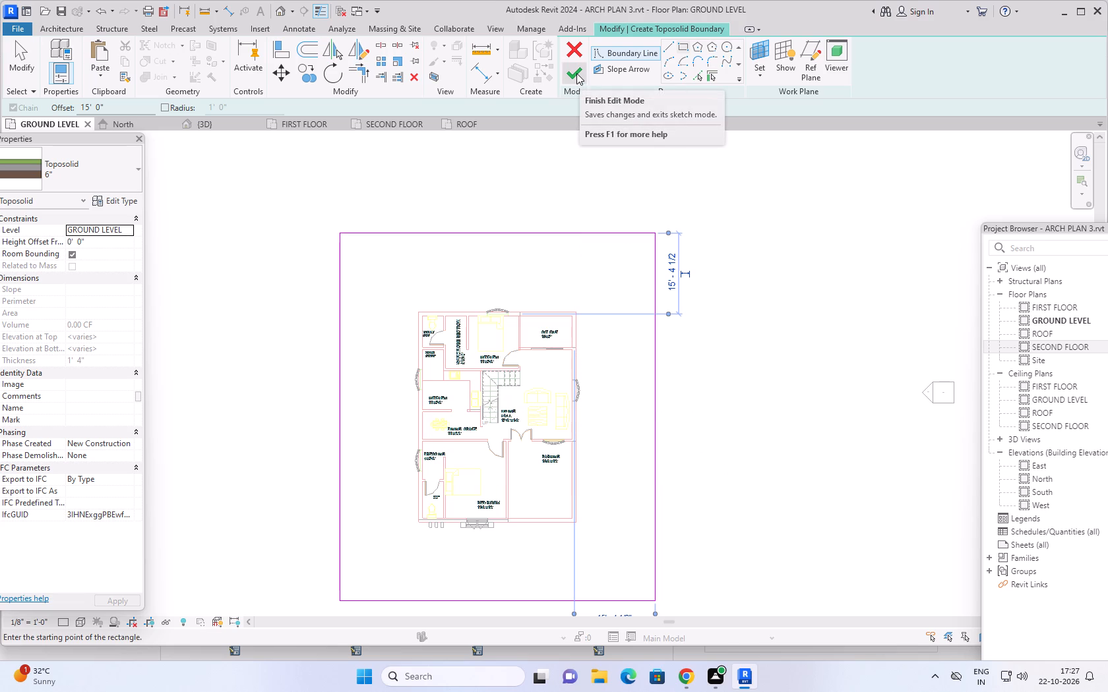
Set the toposolid's height offset from level to -6" and finish the boundary sketch.
{"action": "left_click", "coordinate": [109, 242]}
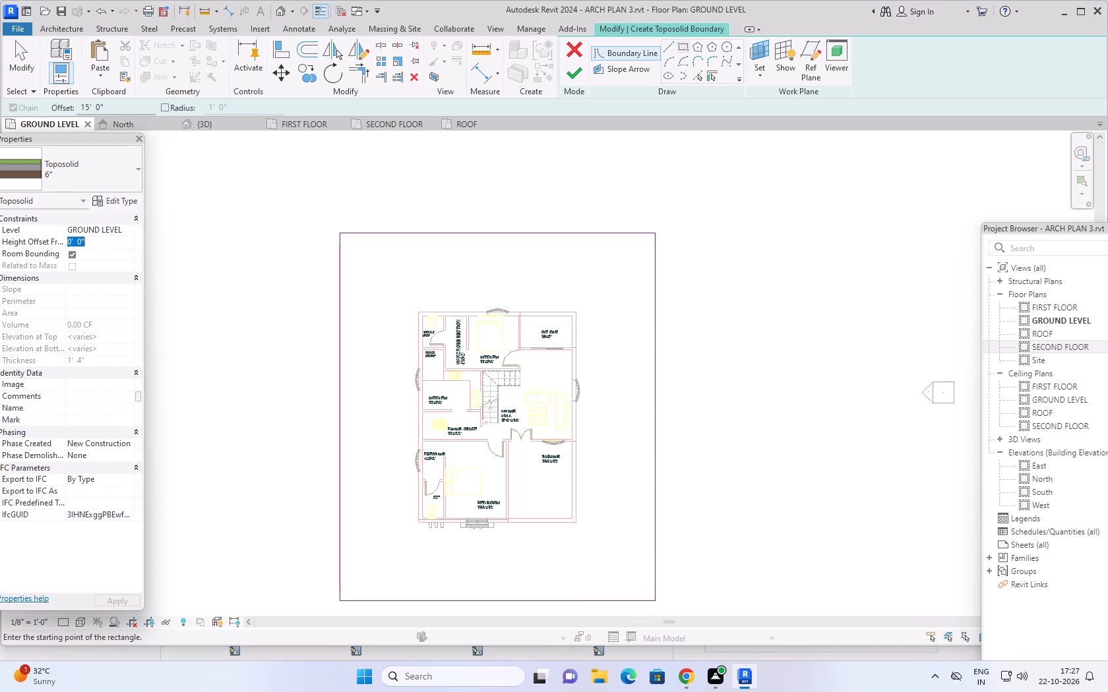
{"action": "type", "text": "-6"}
{"action": "key", "text": "shift+quotedbl"}
{"action": "key", "text": "Return"}
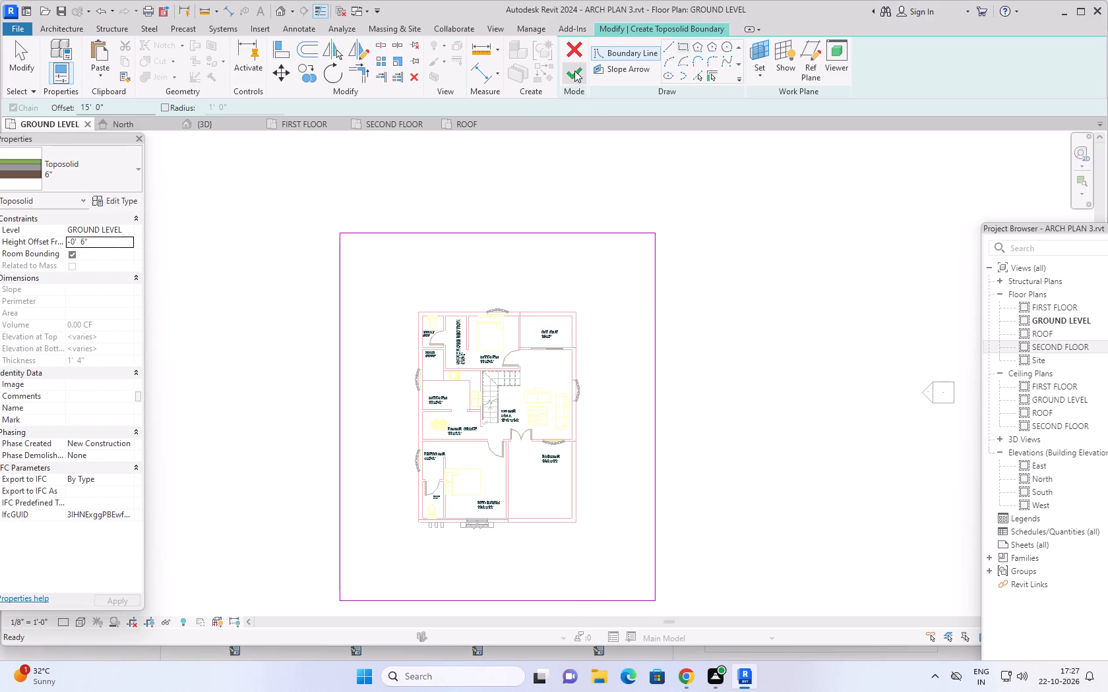
{"action": "left_click", "coordinate": [574, 70]}
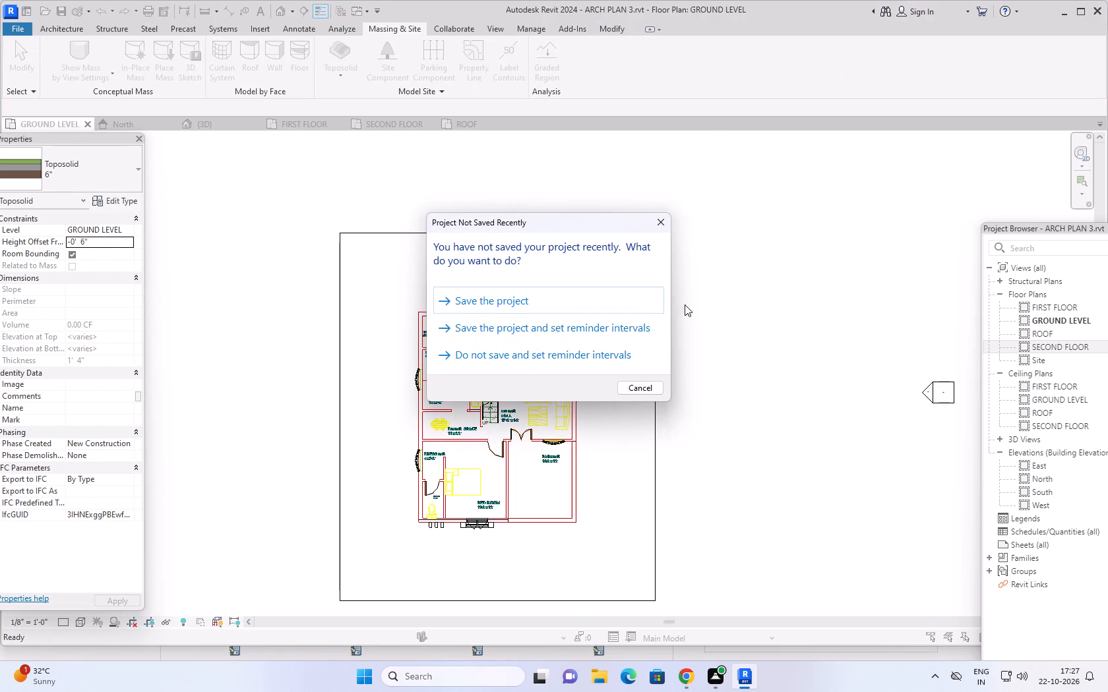
Dismiss the save reminder and save the project.
{"action": "left_click", "coordinate": [665, 218]}
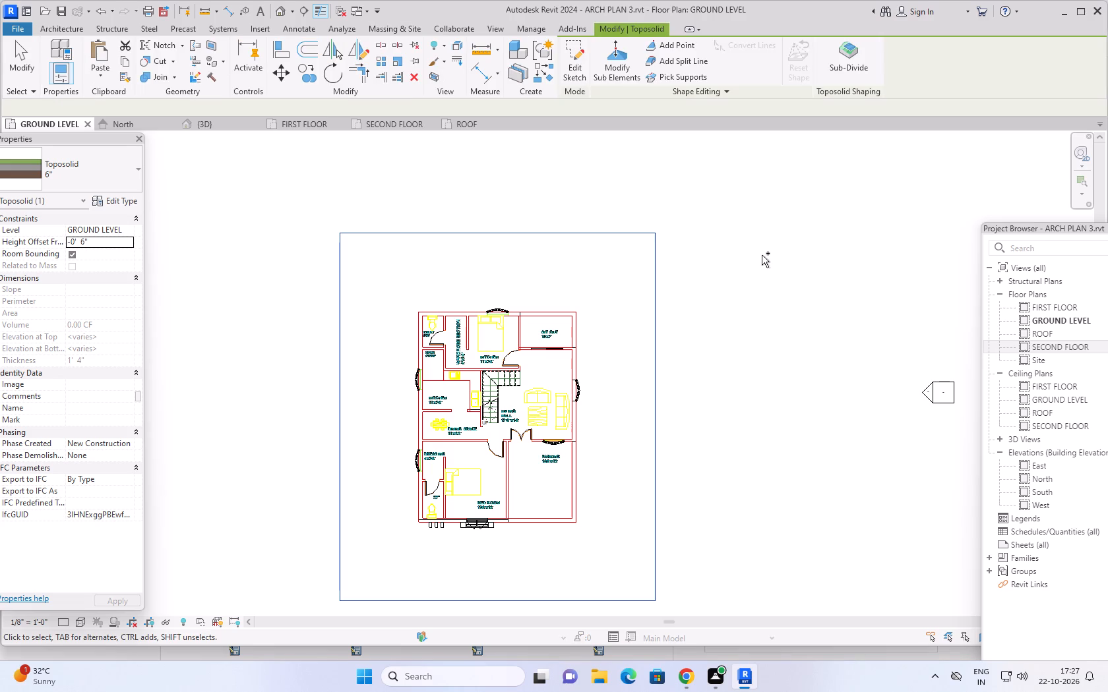
{"action": "key", "text": "ctrl+s"}
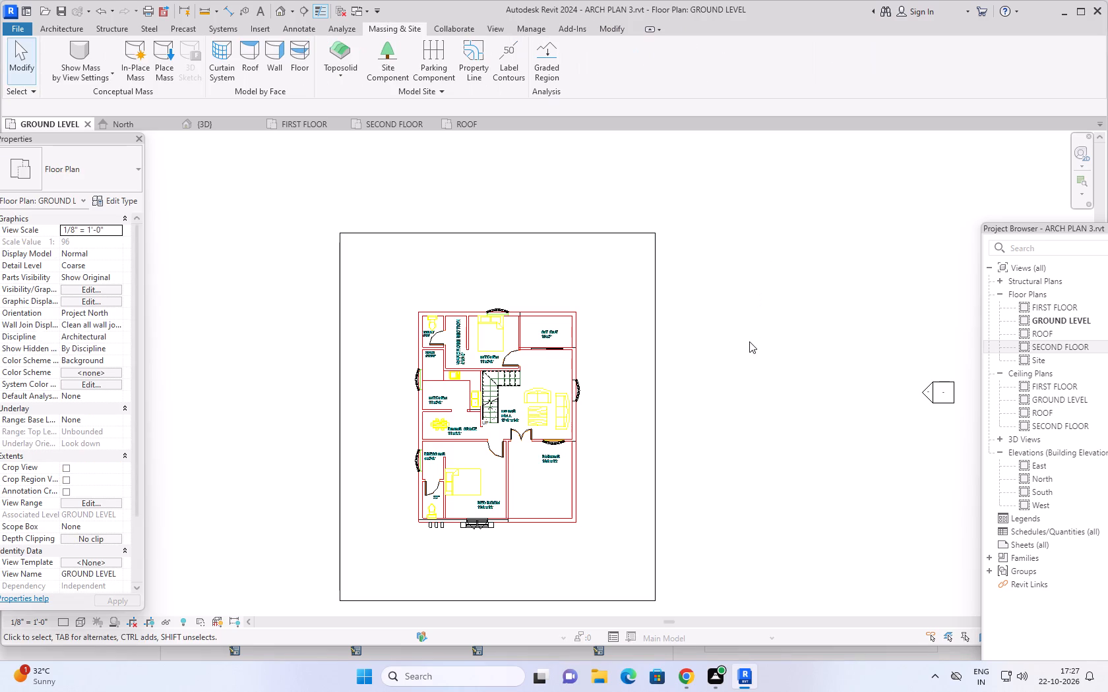
Examine the house standing on the grass toposolid in the 3D view, from the front and from above.
{"action": "middle_click_drag", "start_coordinate": [749, 342], "coordinate": [739, 297]}
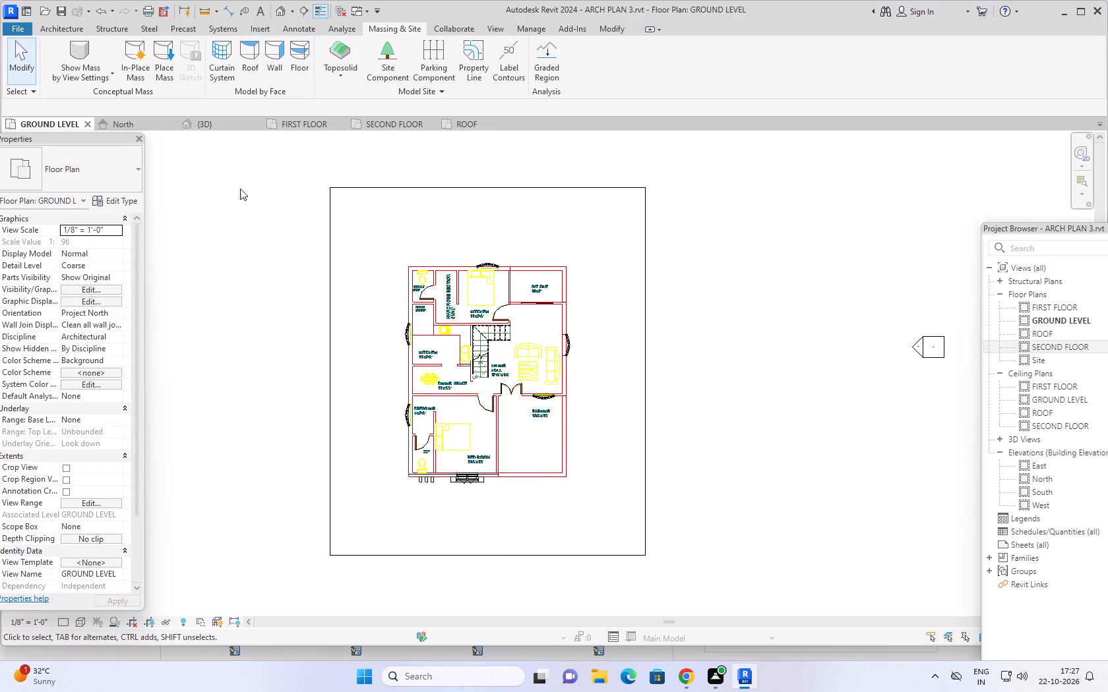
{"action": "left_click", "coordinate": [206, 127]}
{"action": "scroll", "coordinate": [602, 341], "scroll_direction": "down", "scroll_amount": 1}
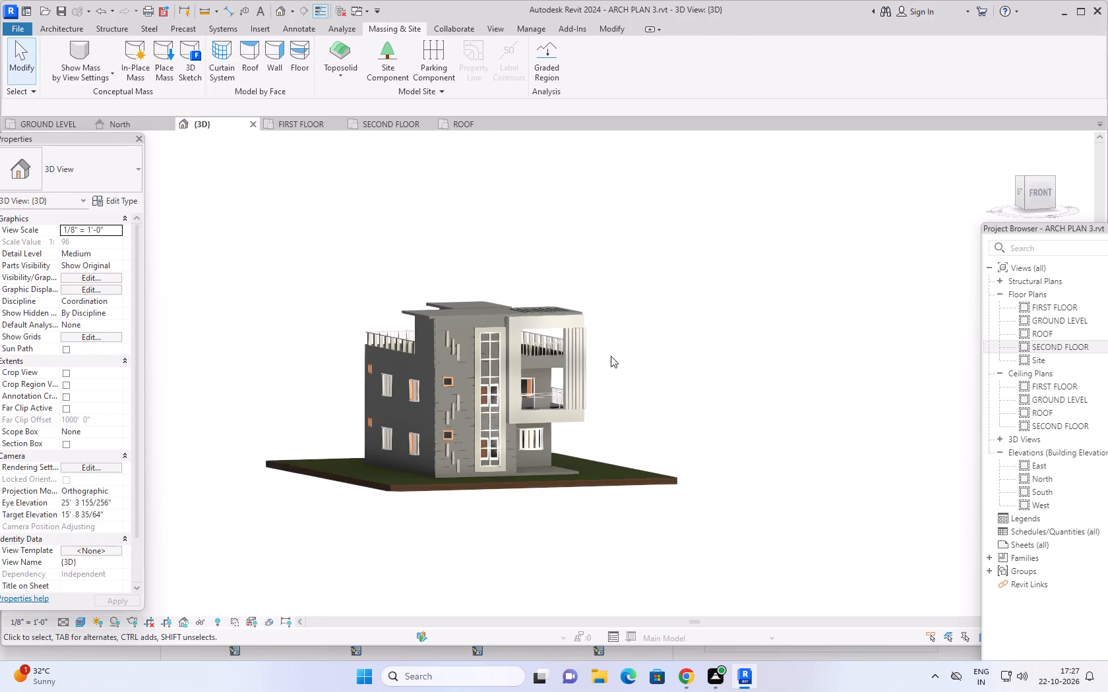
{"action": "scroll", "coordinate": [611, 356], "scroll_direction": "down", "scroll_amount": 1}
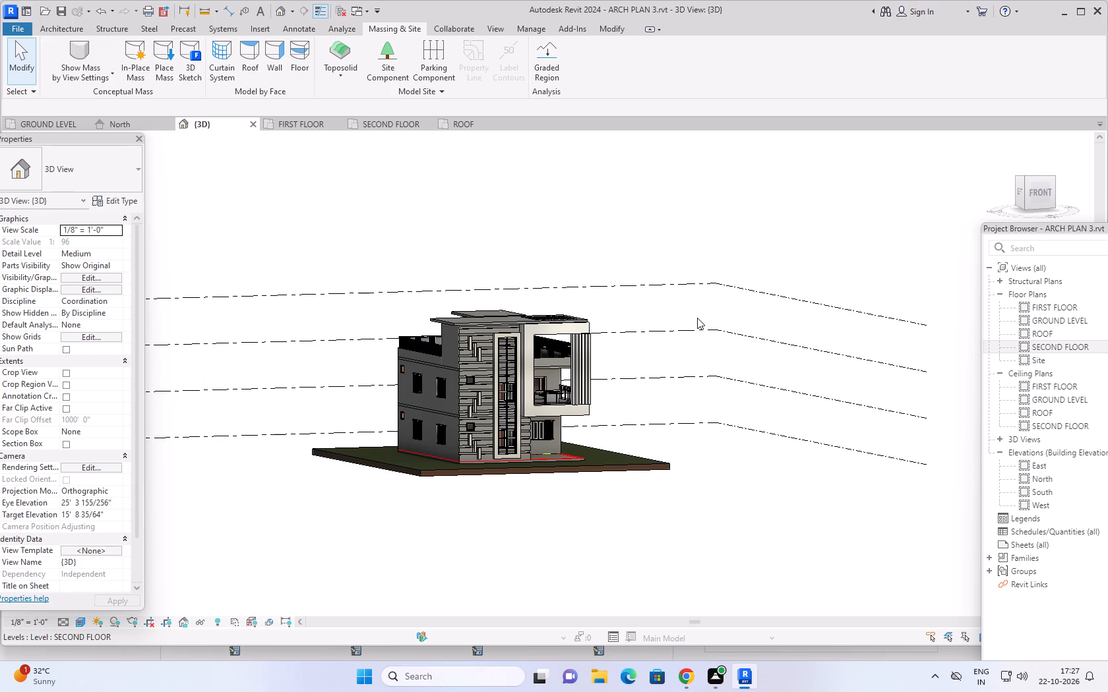
{"action": "middle_click_drag", "start_coordinate": [694, 309], "coordinate": [644, 439], "text": "shift"}
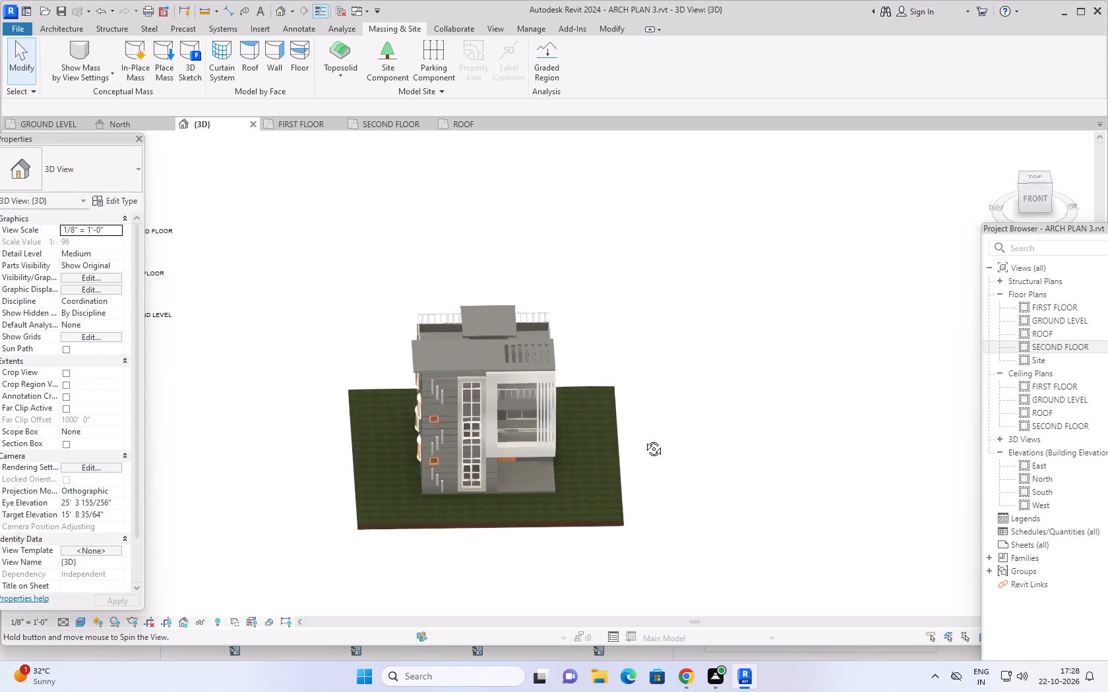
{"action": "middle_click_drag", "start_coordinate": [644, 439], "coordinate": [644, 405], "text": "shift"}
{"action": "scroll", "coordinate": [489, 465], "scroll_direction": "up", "scroll_amount": 2}
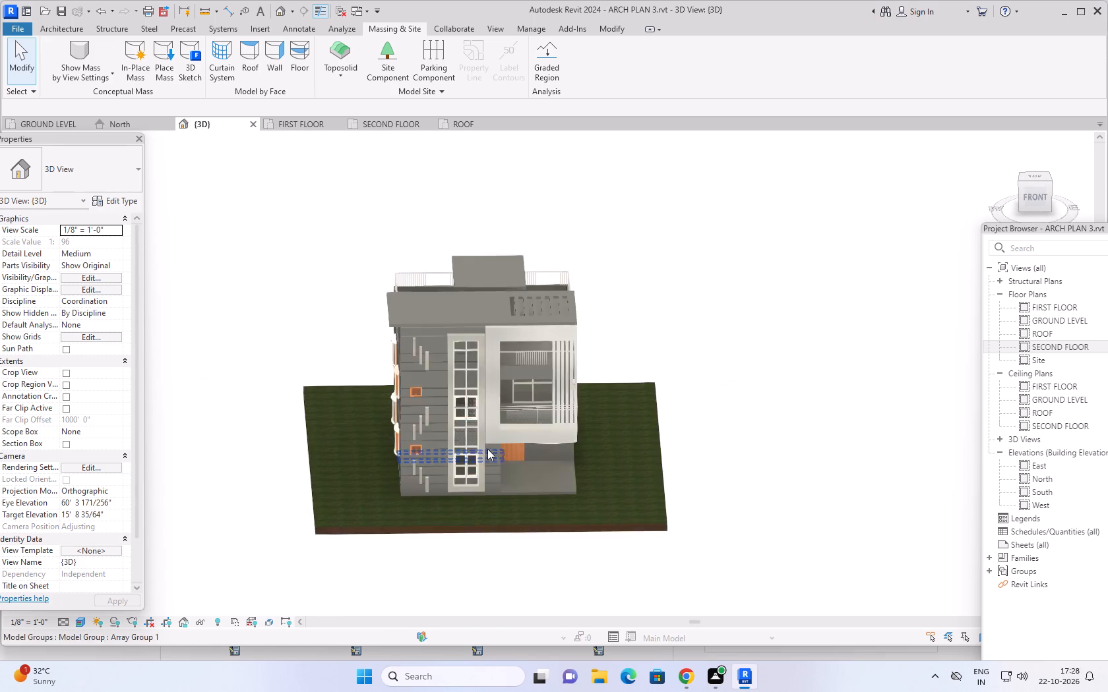
Examine the house and its grass site from several sides in 3D, and review the FIRST FLOOR and GROUND LEVEL plans.
{"action": "scroll", "coordinate": [487, 449], "scroll_direction": "up", "scroll_amount": 2}
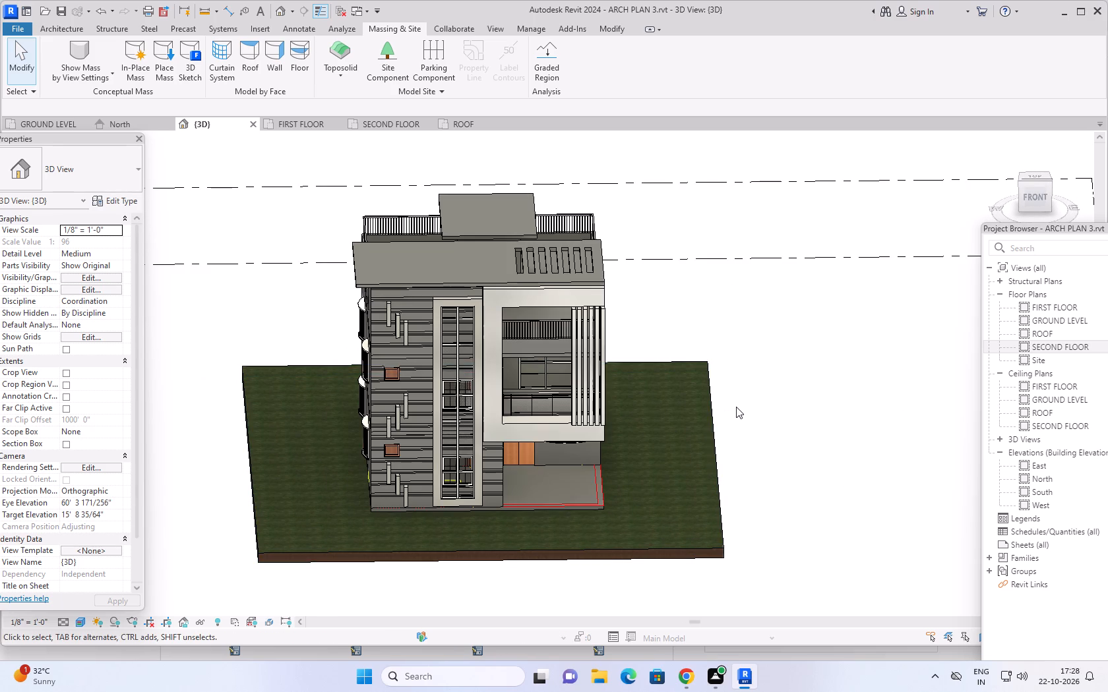
{"action": "middle_click_drag", "start_coordinate": [738, 407], "coordinate": [468, 396], "text": "shift"}
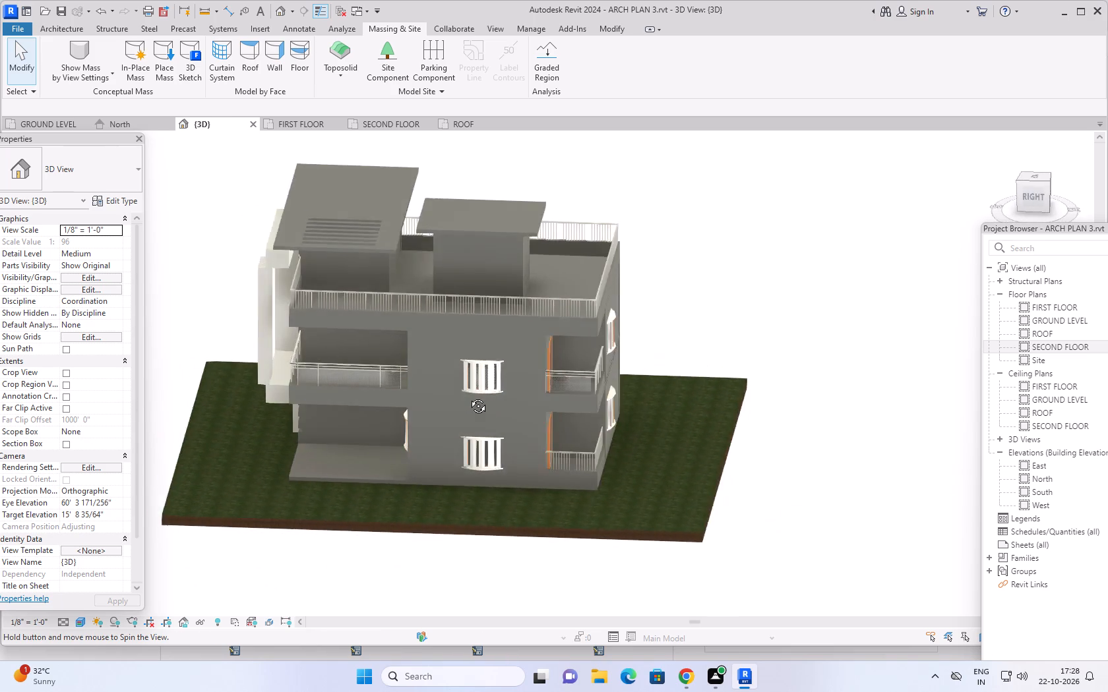
{"action": "middle_click_drag", "start_coordinate": [468, 396], "coordinate": [766, 413], "text": "shift"}
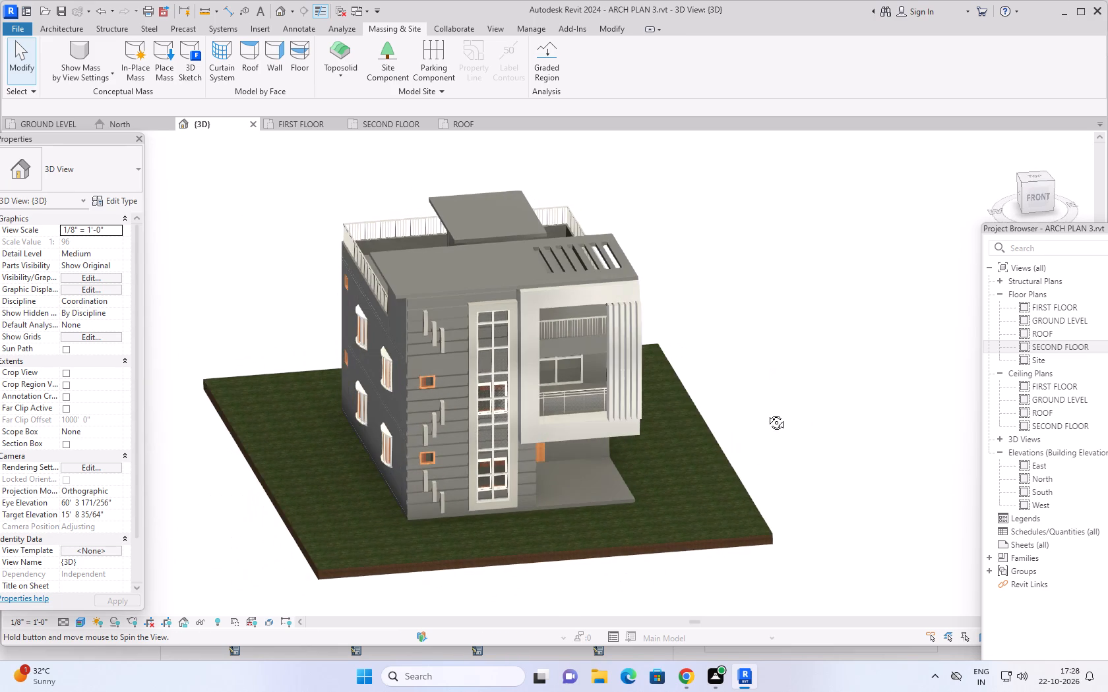
{"action": "middle_click_drag", "start_coordinate": [766, 413], "coordinate": [769, 421], "text": "shift"}
{"action": "middle_click_drag", "start_coordinate": [764, 422], "coordinate": [732, 422], "text": "shift"}
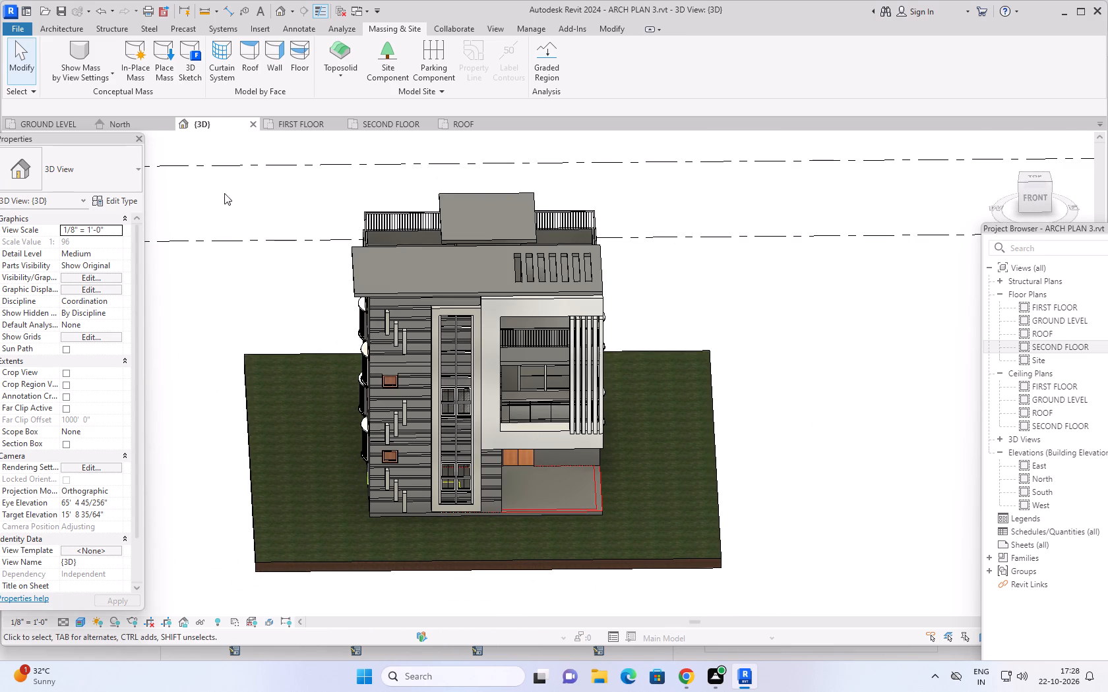
{"action": "left_click", "coordinate": [292, 123]}
{"action": "scroll", "coordinate": [677, 283], "scroll_direction": "down", "scroll_amount": 2}
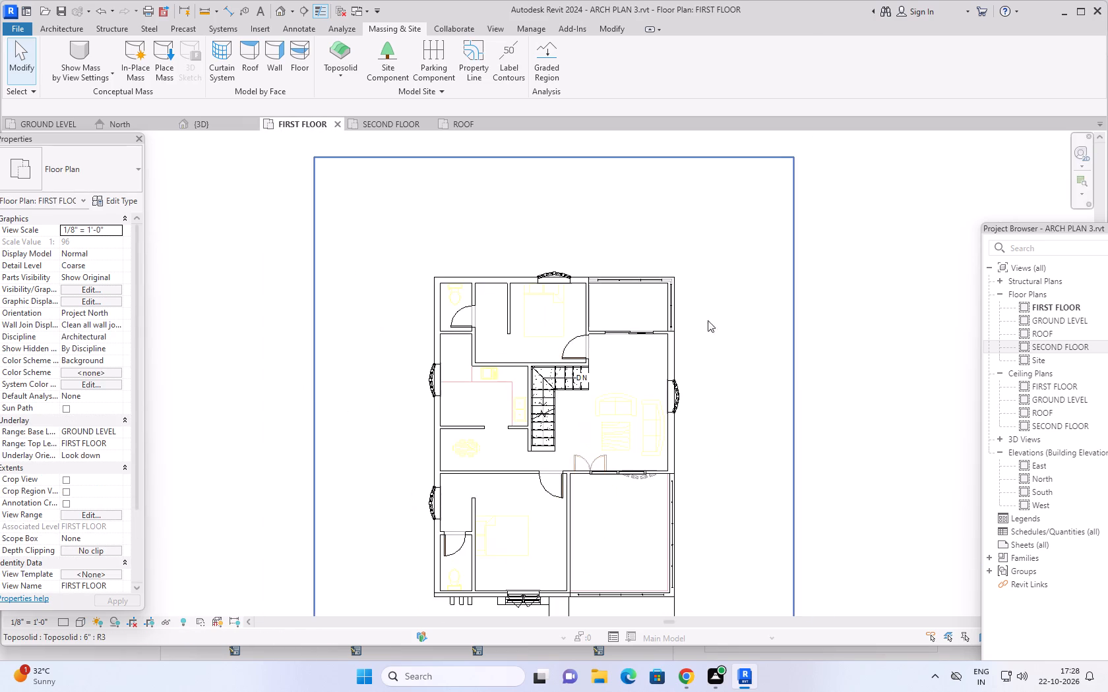
{"action": "middle_click_drag", "start_coordinate": [705, 316], "coordinate": [672, 192]}
{"action": "scroll", "coordinate": [695, 243], "scroll_direction": "down", "scroll_amount": 1}
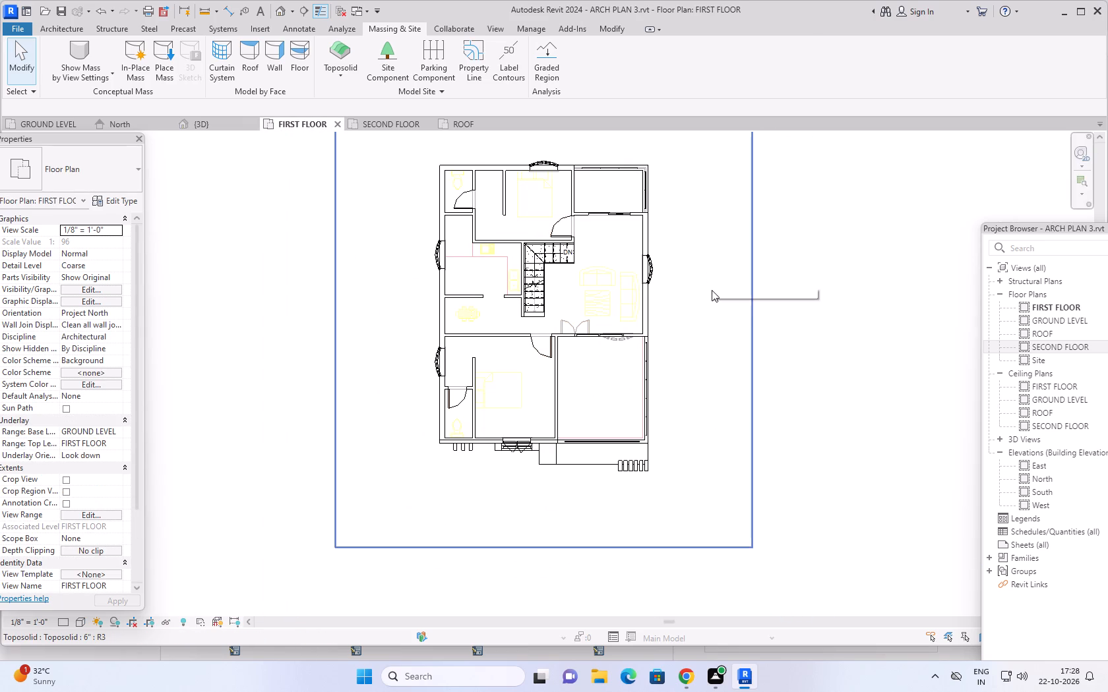
{"action": "middle_click_drag", "start_coordinate": [712, 290], "coordinate": [711, 275]}
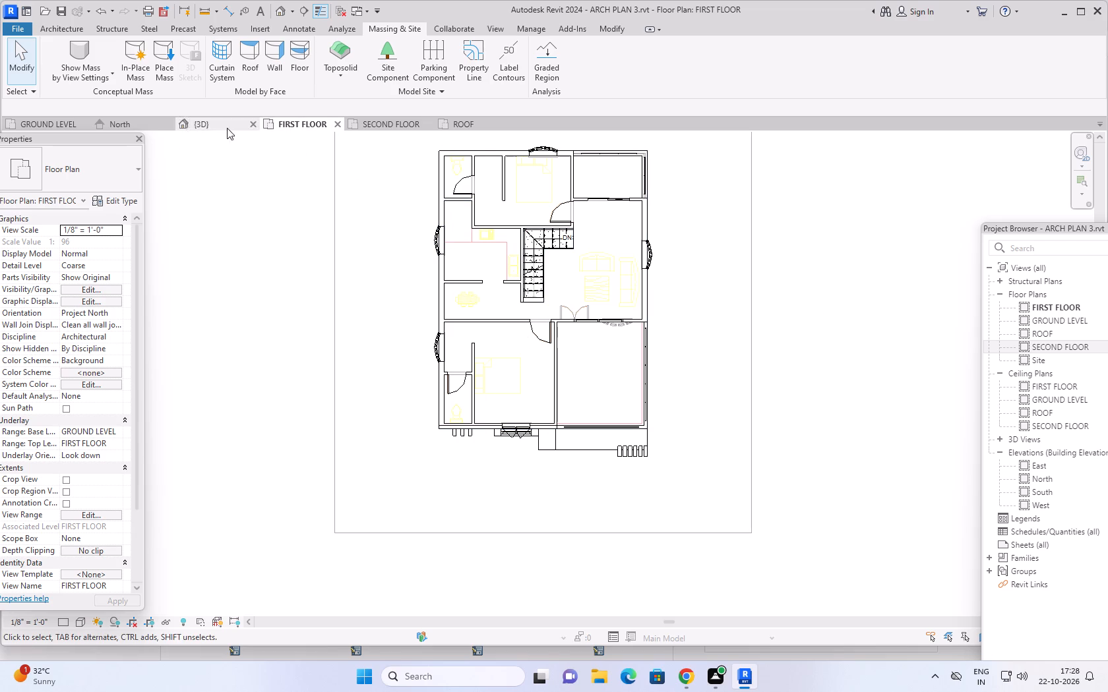
{"action": "left_click", "coordinate": [47, 124]}
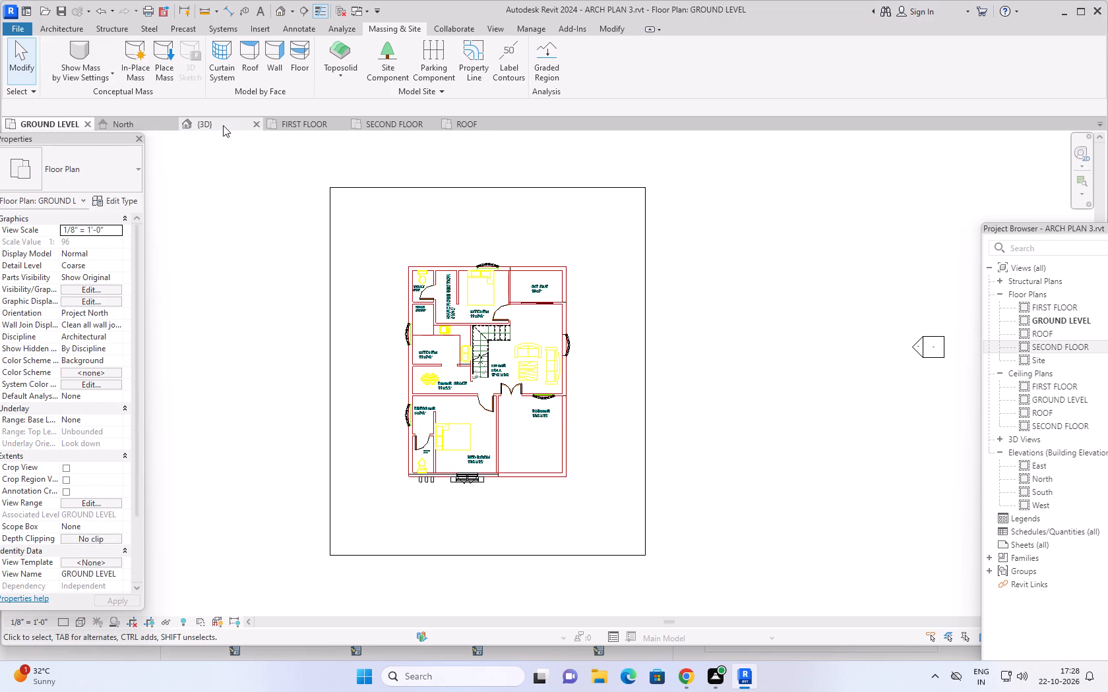
On the FIRST FLOOR plan, start a site component and load the Planter family from the US library's Site Accessories folder.
{"action": "left_click", "coordinate": [304, 121]}
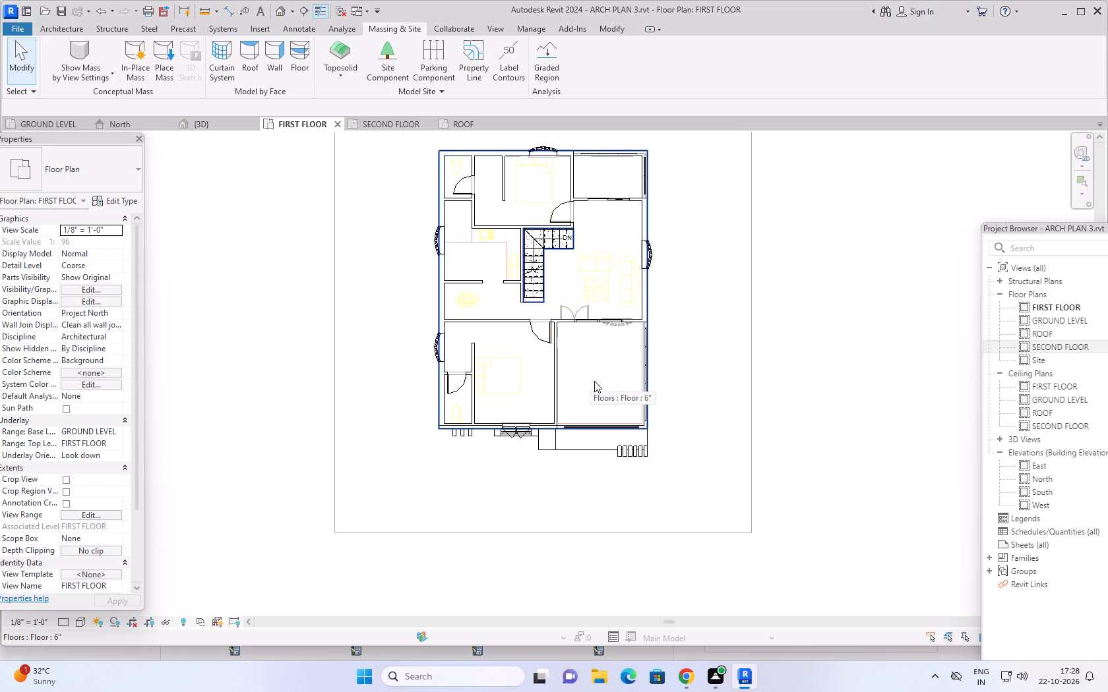
{"action": "middle_click_drag", "start_coordinate": [785, 369], "coordinate": [729, 390]}
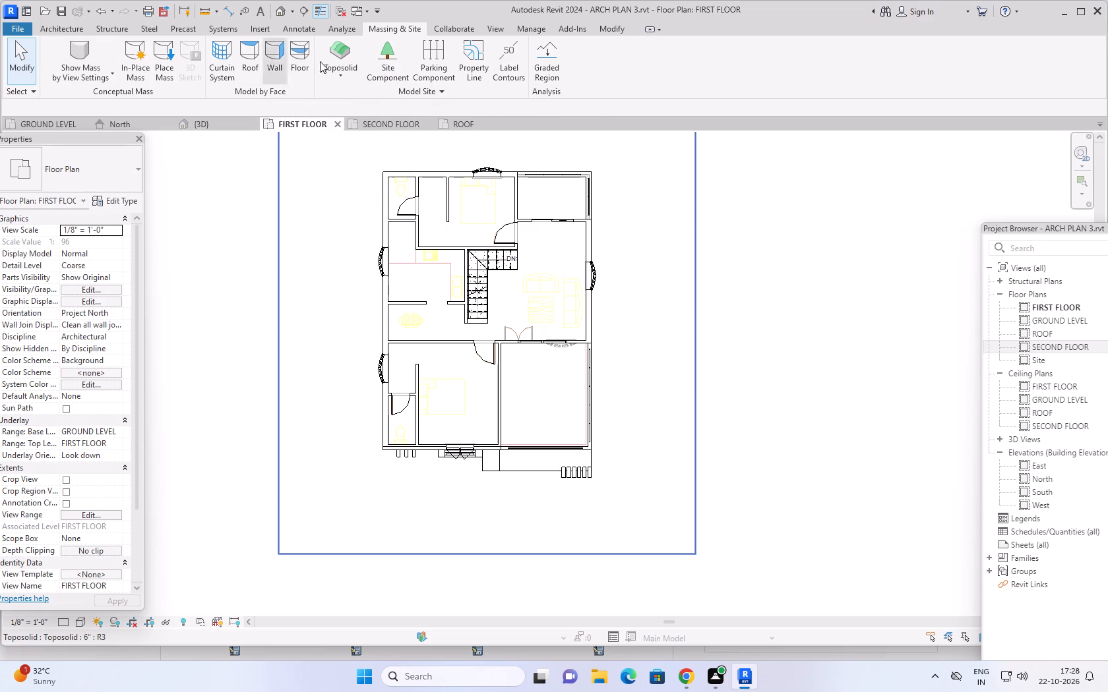
{"action": "left_click", "coordinate": [388, 53]}
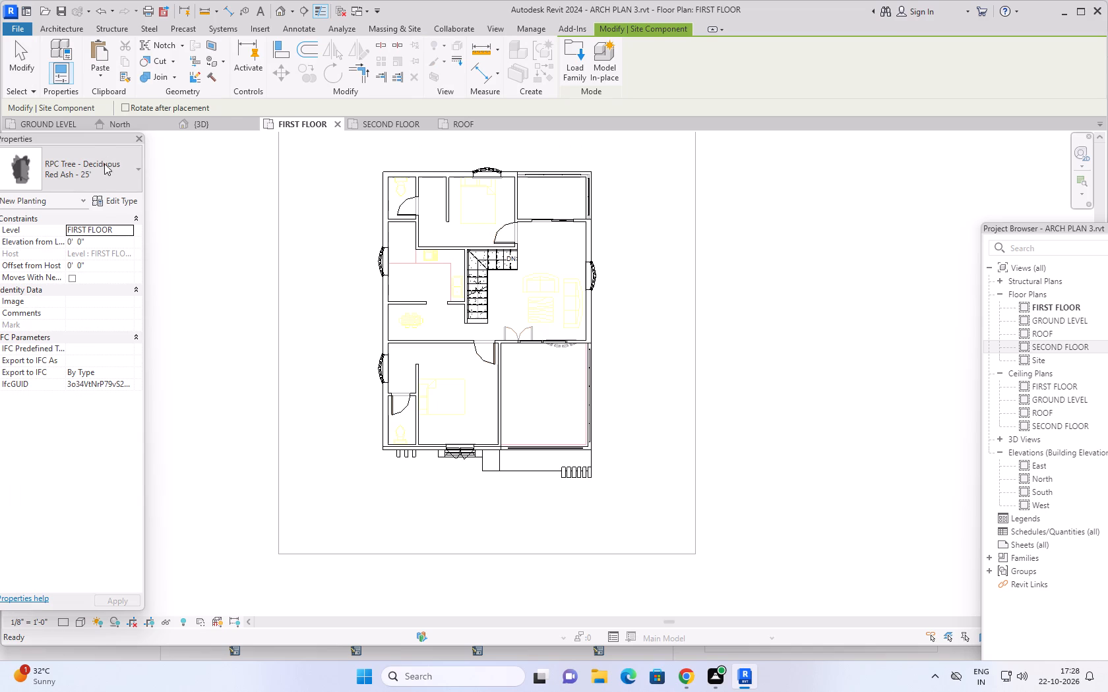
{"action": "left_click", "coordinate": [124, 165]}
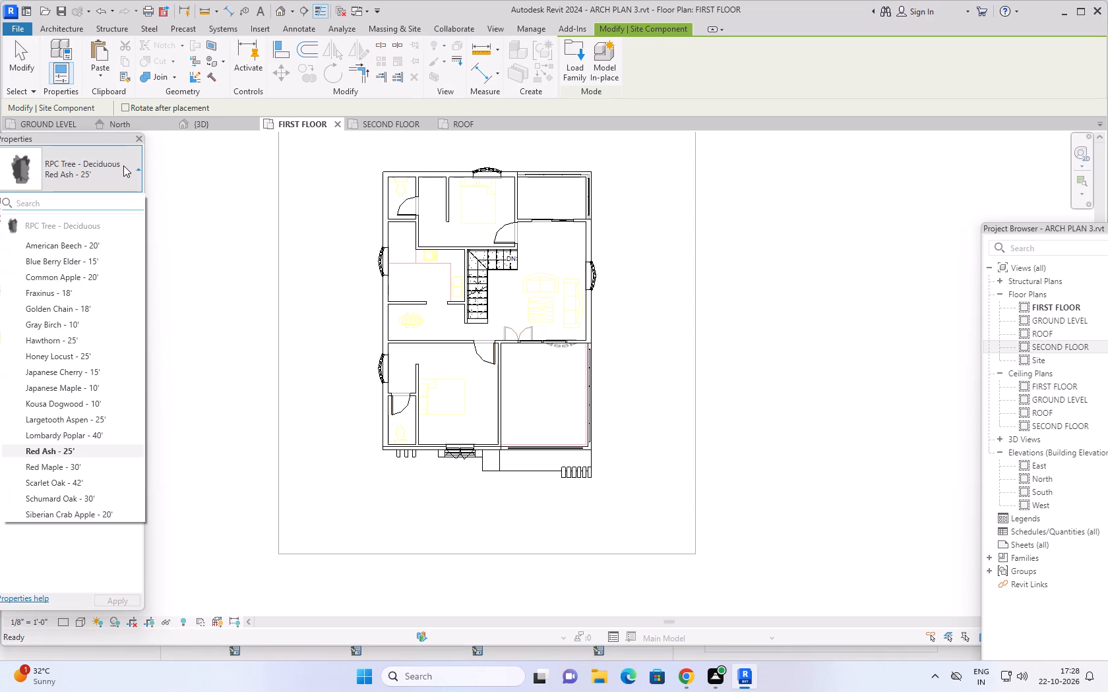
{"action": "scroll", "coordinate": [118, 170], "scroll_direction": "up", "scroll_amount": 4}
{"action": "left_click", "coordinate": [118, 170]}
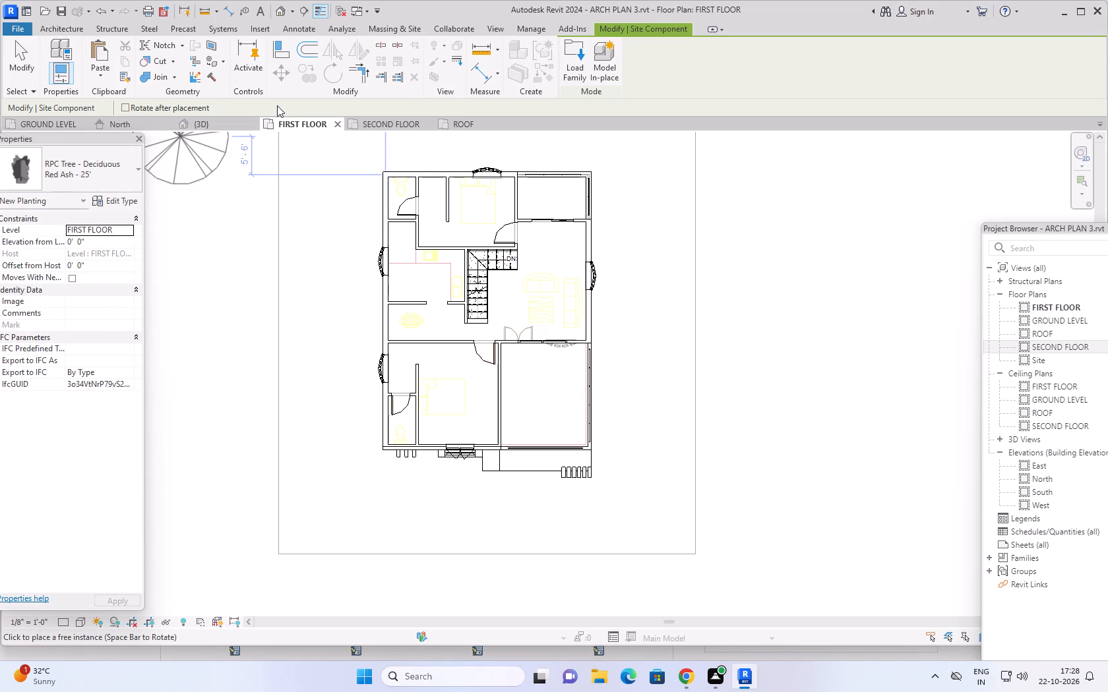
{"action": "left_click", "coordinate": [567, 47]}
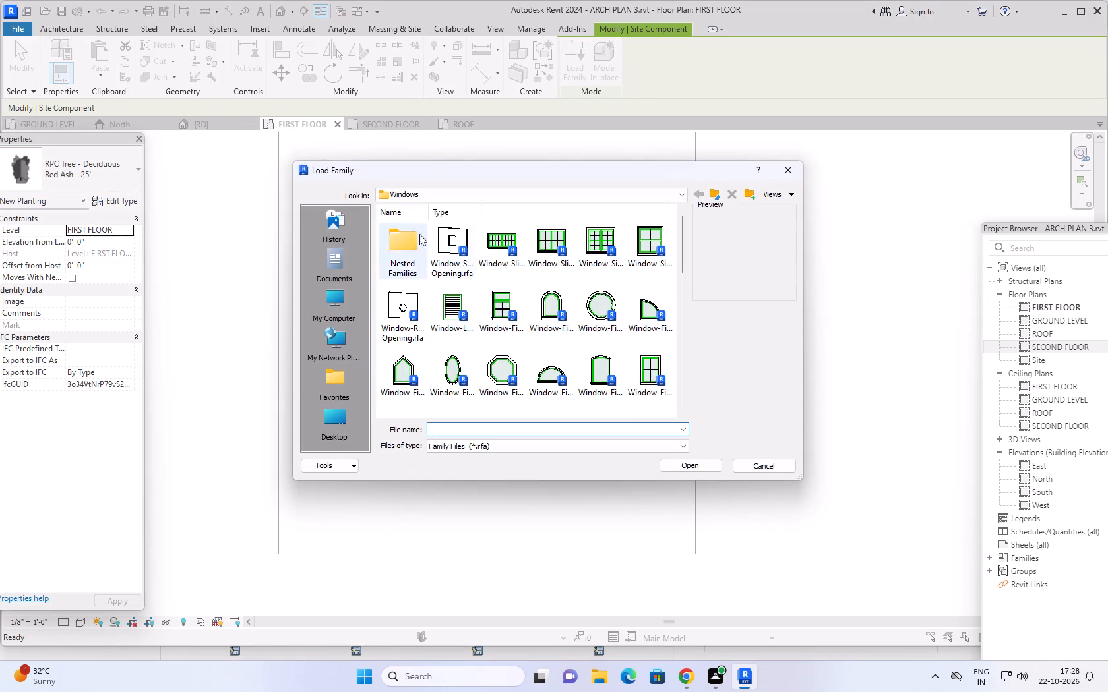
{"action": "scroll", "coordinate": [685, 227], "scroll_direction": "up", "scroll_amount": 1}
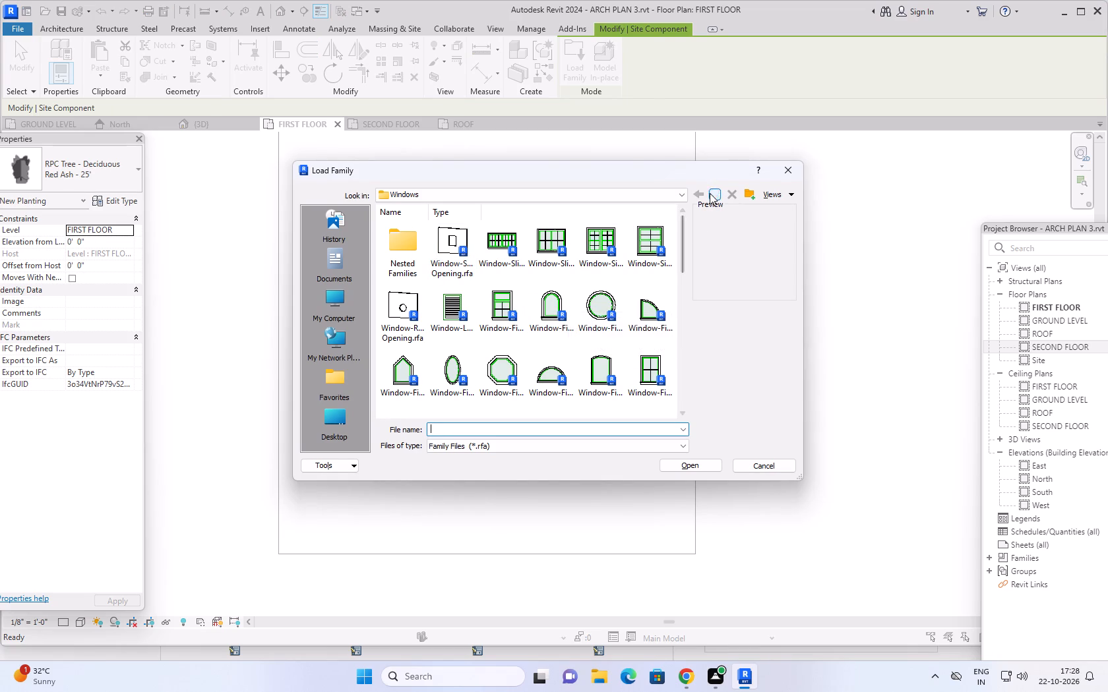
{"action": "left_click", "coordinate": [710, 192]}
{"action": "scroll", "coordinate": [524, 301], "scroll_direction": "up", "scroll_amount": 1}
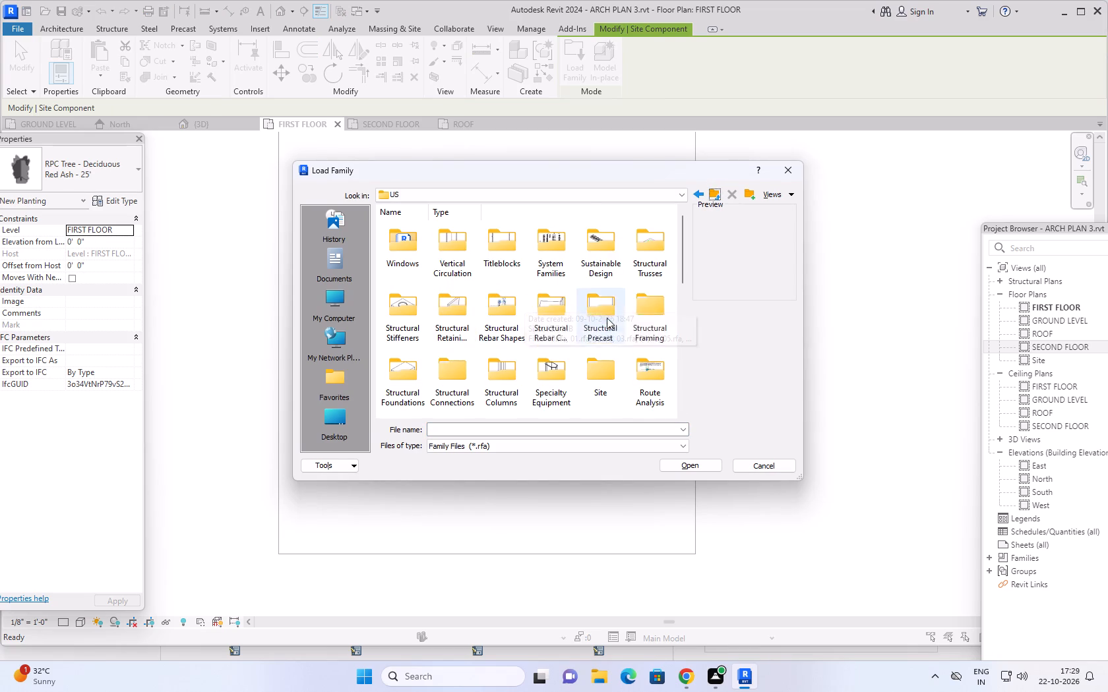
{"action": "scroll", "coordinate": [607, 318], "scroll_direction": "down", "scroll_amount": 1}
{"action": "double_click", "coordinate": [600, 291]}
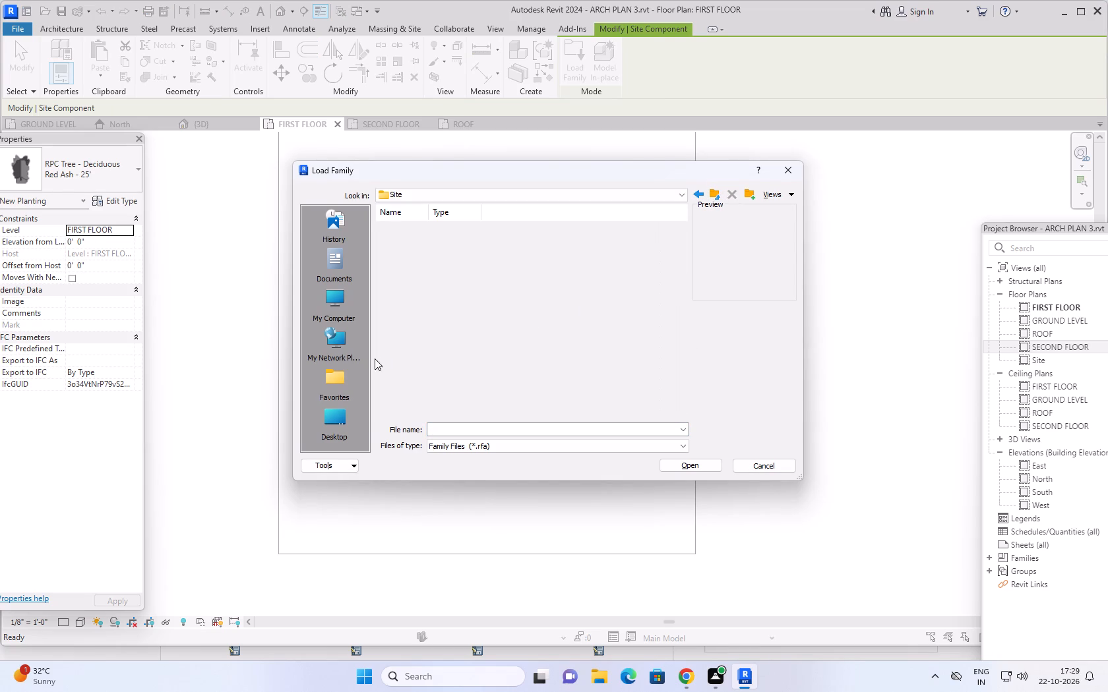
{"action": "double_click", "coordinate": [558, 243]}
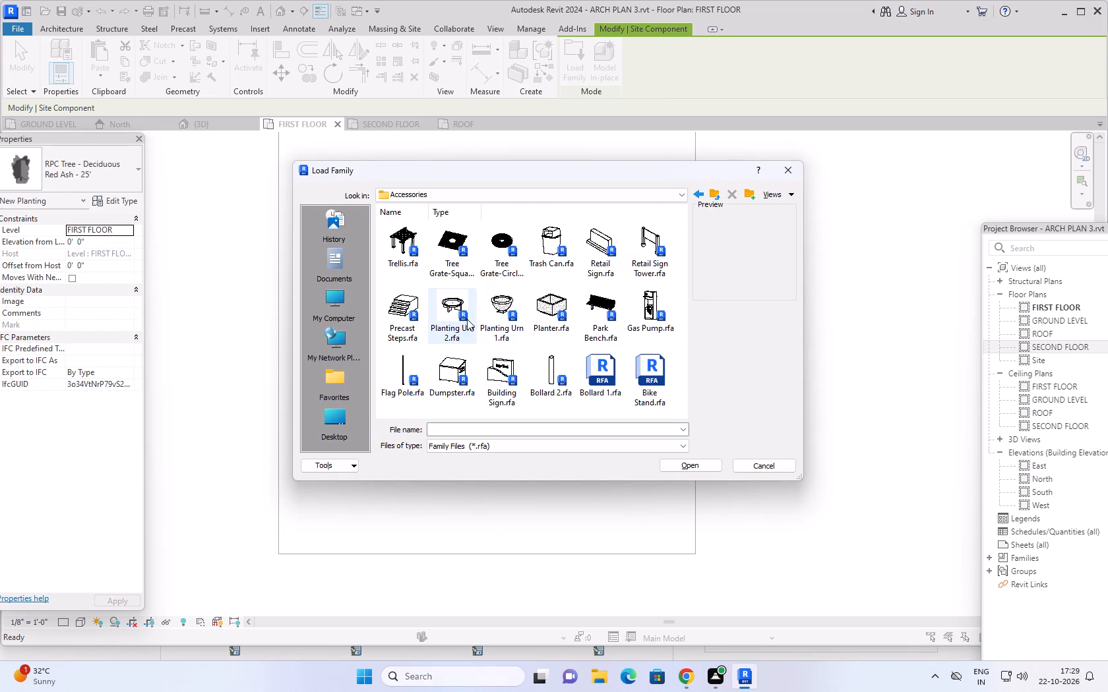
{"action": "left_click", "coordinate": [555, 303]}
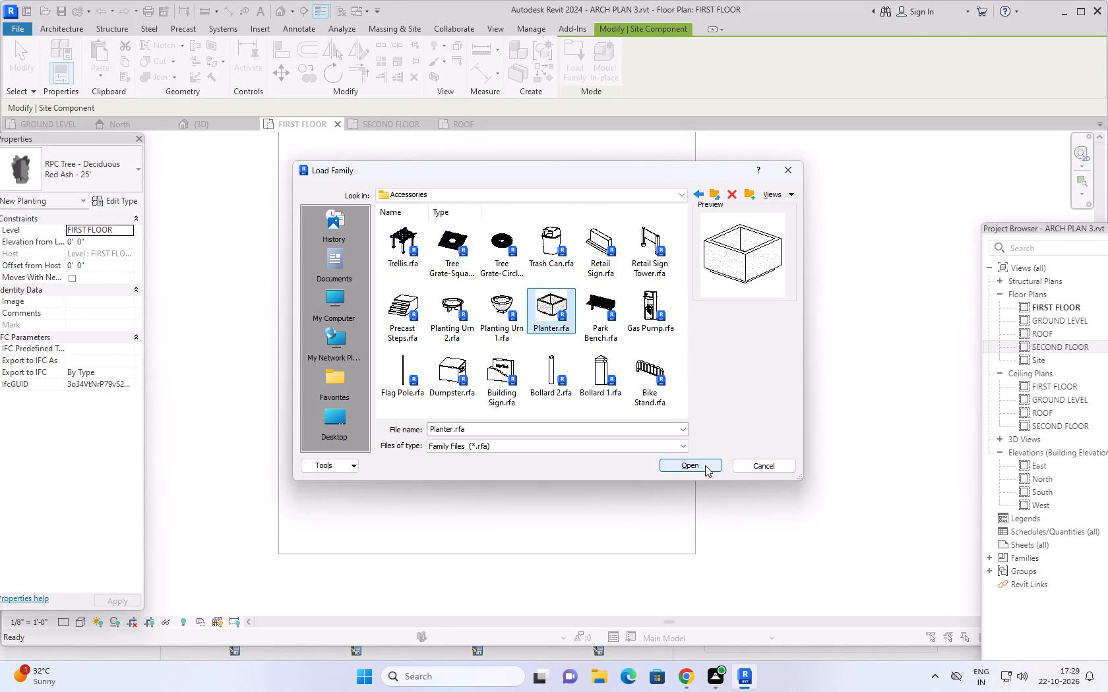
{"action": "left_click", "coordinate": [705, 465]}
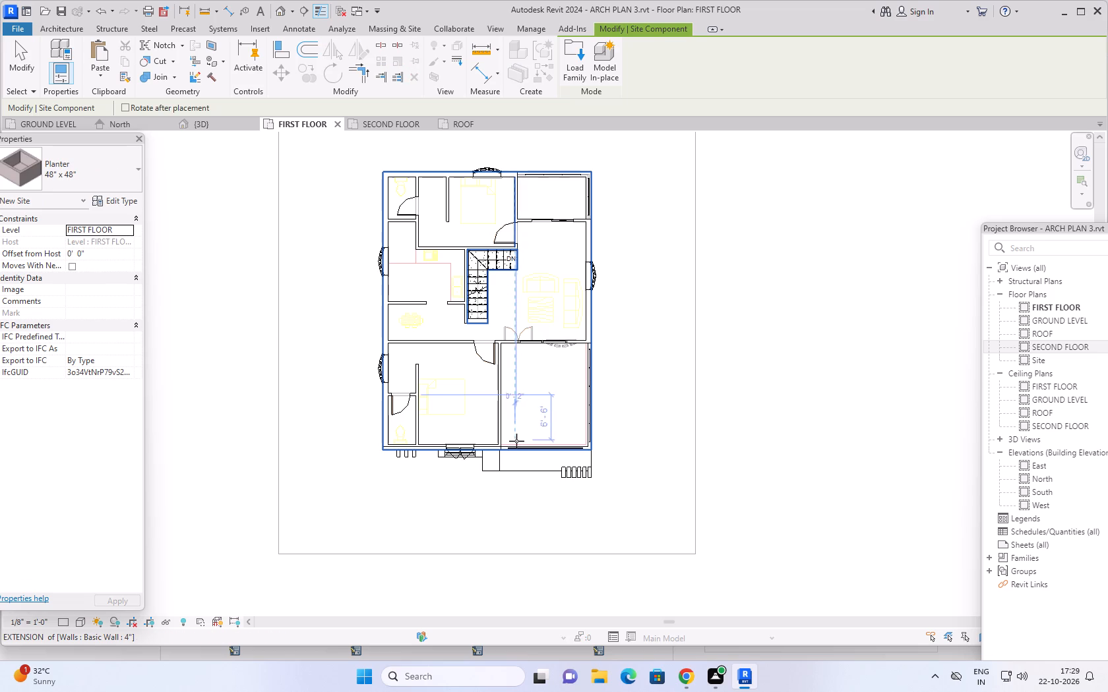
Turn on visibility of the Mass, Parking, Parts, Site and Topography categories in the FIRST FLOOR plan and apply the overrides.
{"action": "type", "text": "vg"}
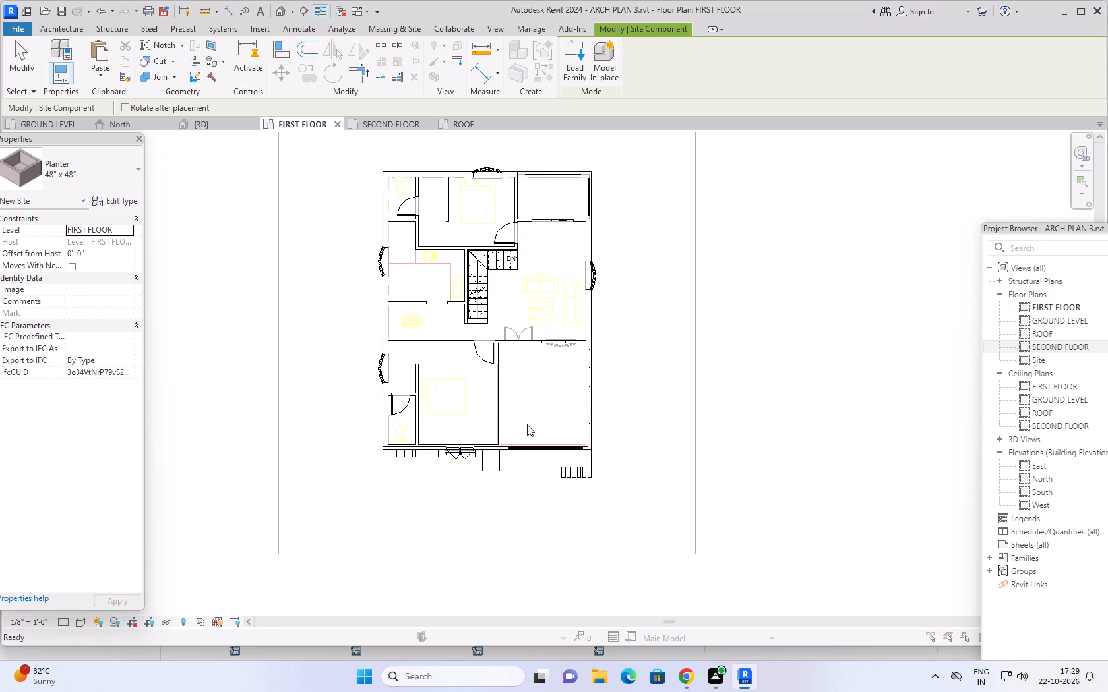
{"action": "scroll", "coordinate": [345, 349], "scroll_direction": "down", "scroll_amount": 8}
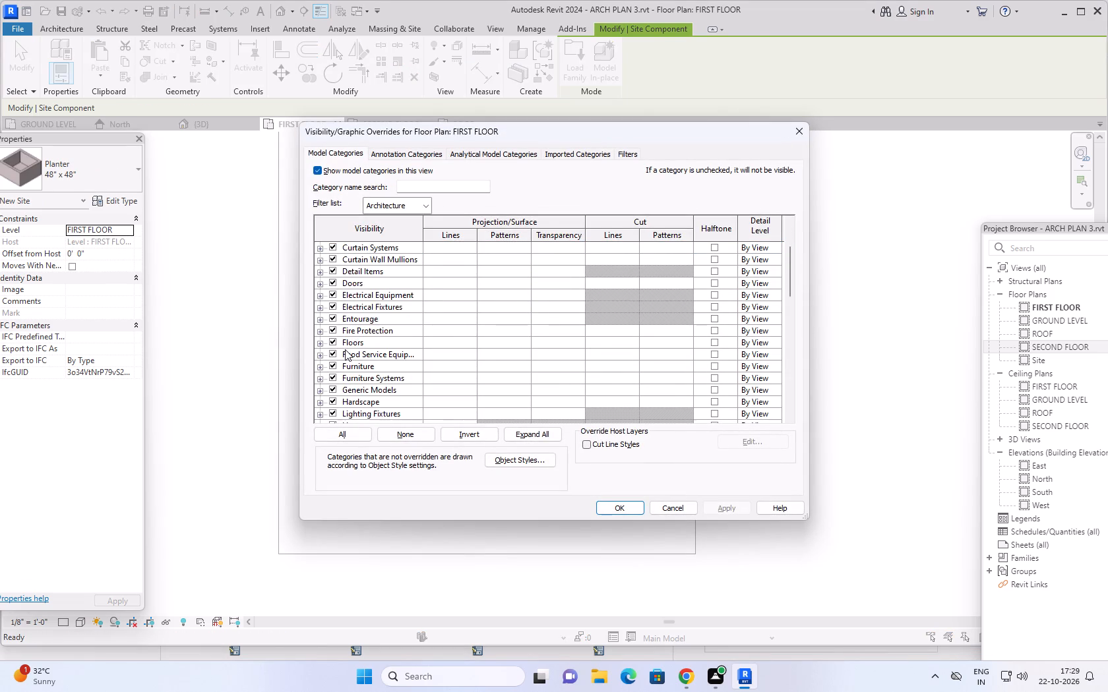
{"action": "scroll", "coordinate": [345, 349], "scroll_direction": "down", "scroll_amount": 7}
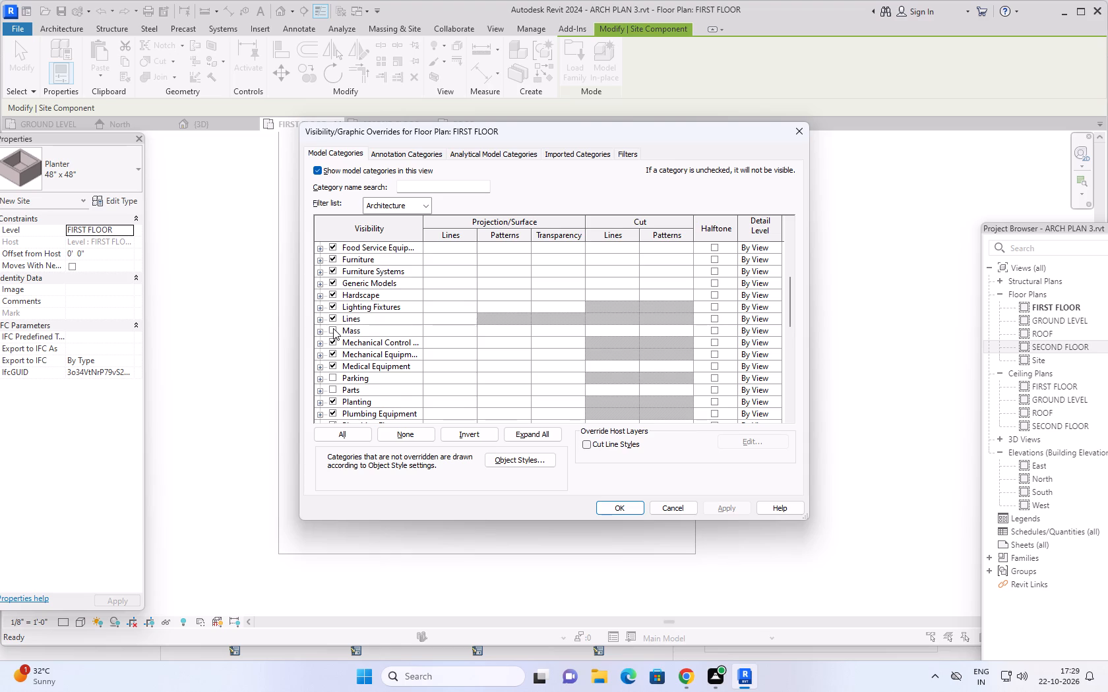
{"action": "left_click", "coordinate": [333, 328]}
{"action": "left_click", "coordinate": [332, 378]}
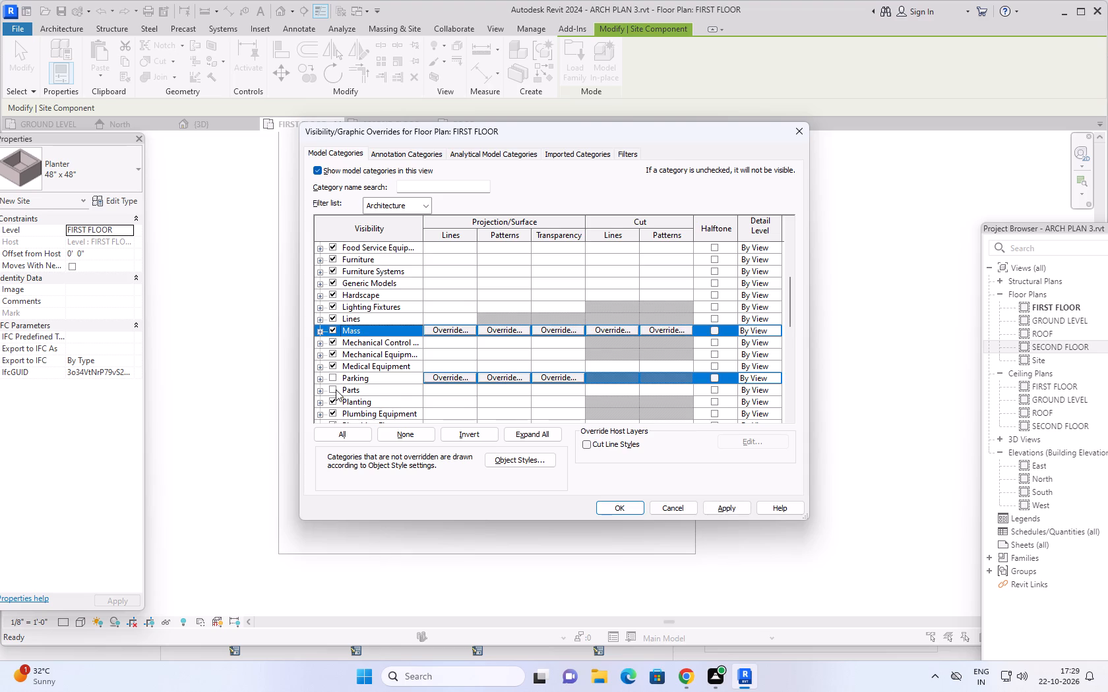
{"action": "left_click", "coordinate": [333, 388]}
{"action": "scroll", "coordinate": [356, 360], "scroll_direction": "down", "scroll_amount": 10}
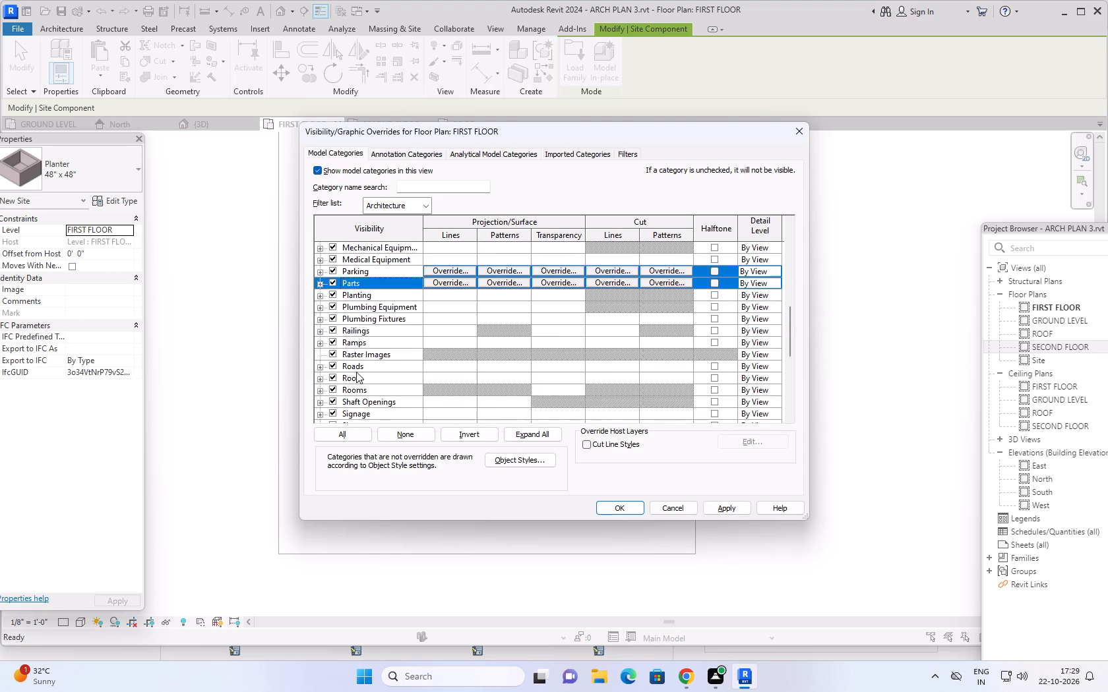
{"action": "scroll", "coordinate": [356, 372], "scroll_direction": "down", "scroll_amount": 4}
{"action": "left_click", "coordinate": [334, 365]}
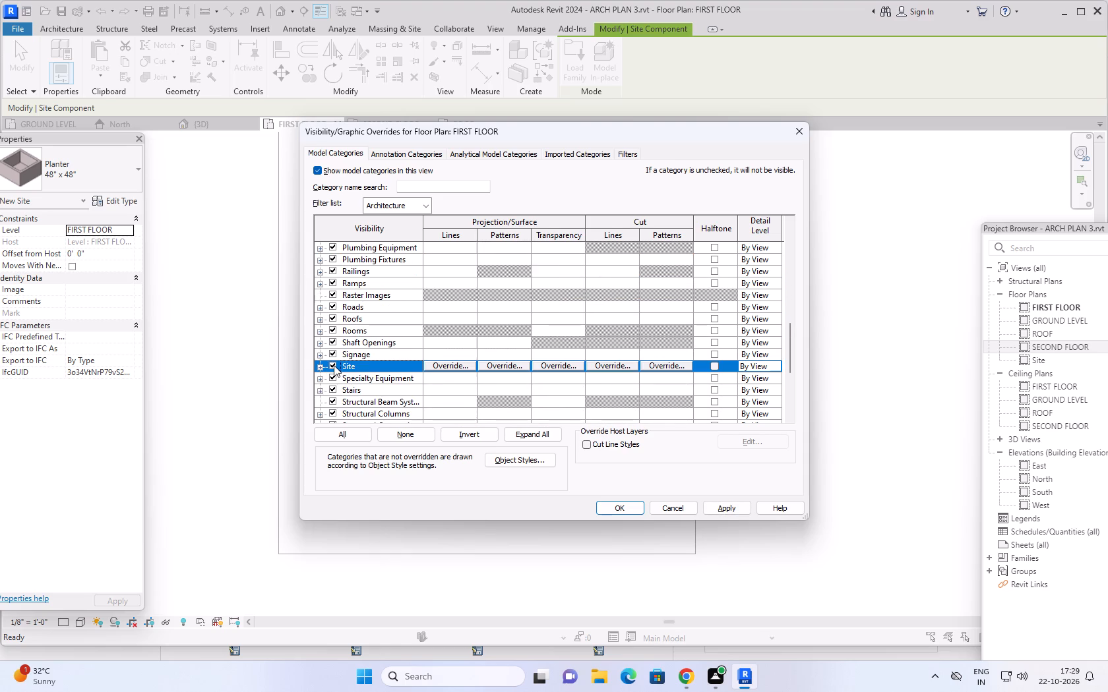
{"action": "scroll", "coordinate": [351, 376], "scroll_direction": "down", "scroll_amount": 14}
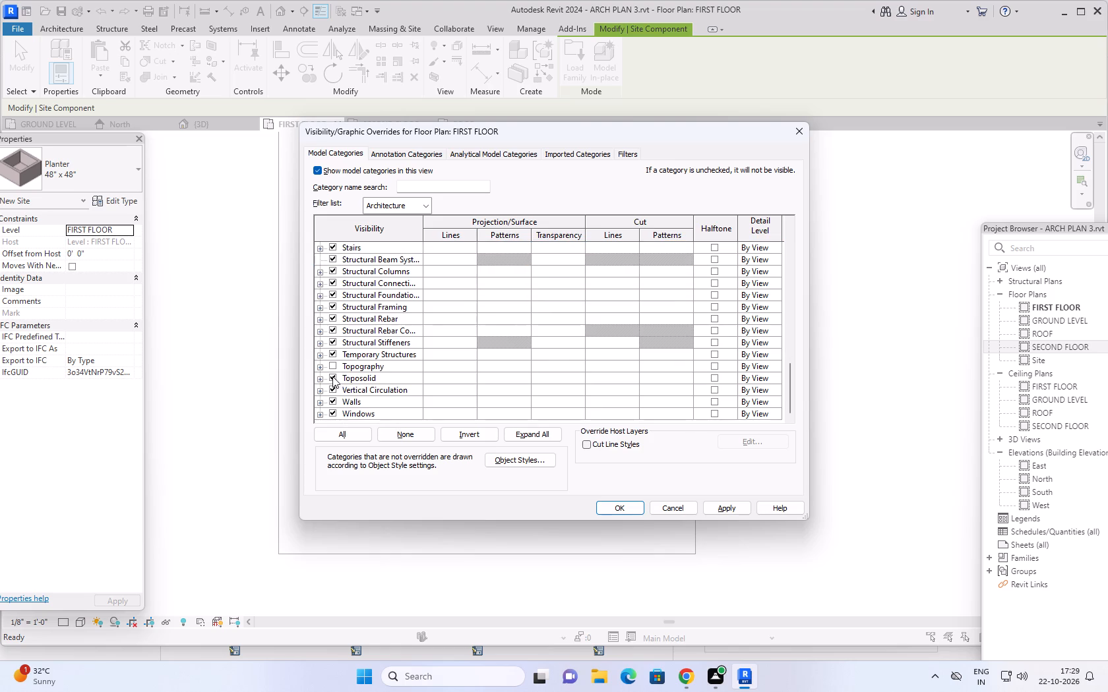
{"action": "left_click", "coordinate": [332, 364]}
{"action": "scroll", "coordinate": [363, 356], "scroll_direction": "down", "scroll_amount": 7}
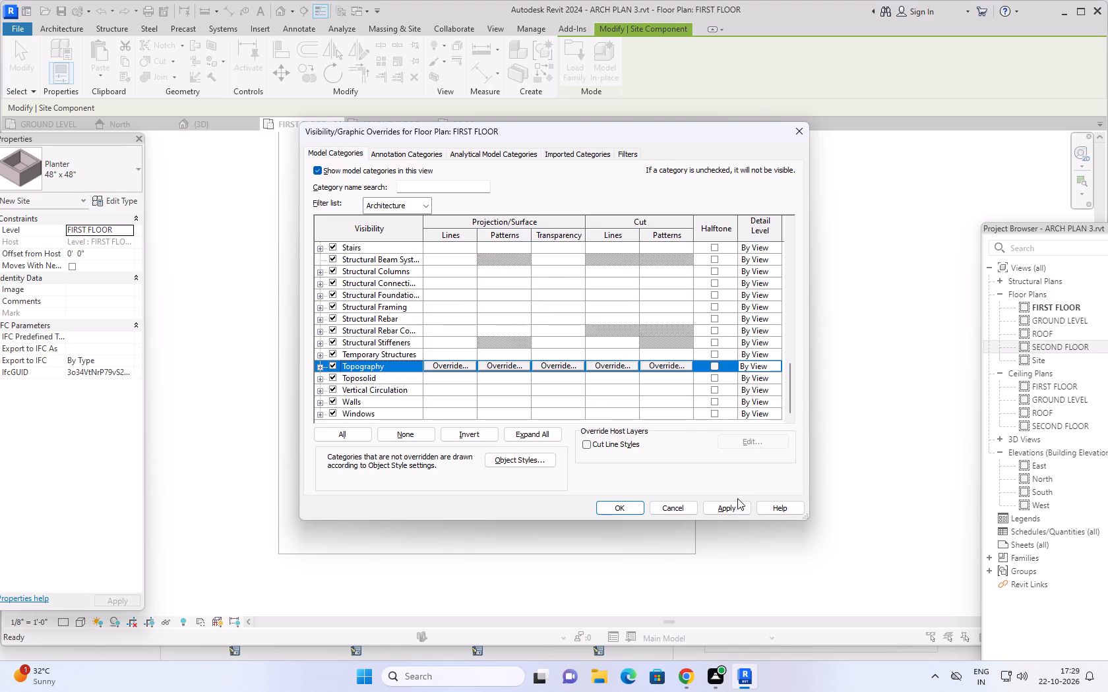
{"action": "left_click", "coordinate": [730, 505]}
{"action": "left_click", "coordinate": [628, 503]}
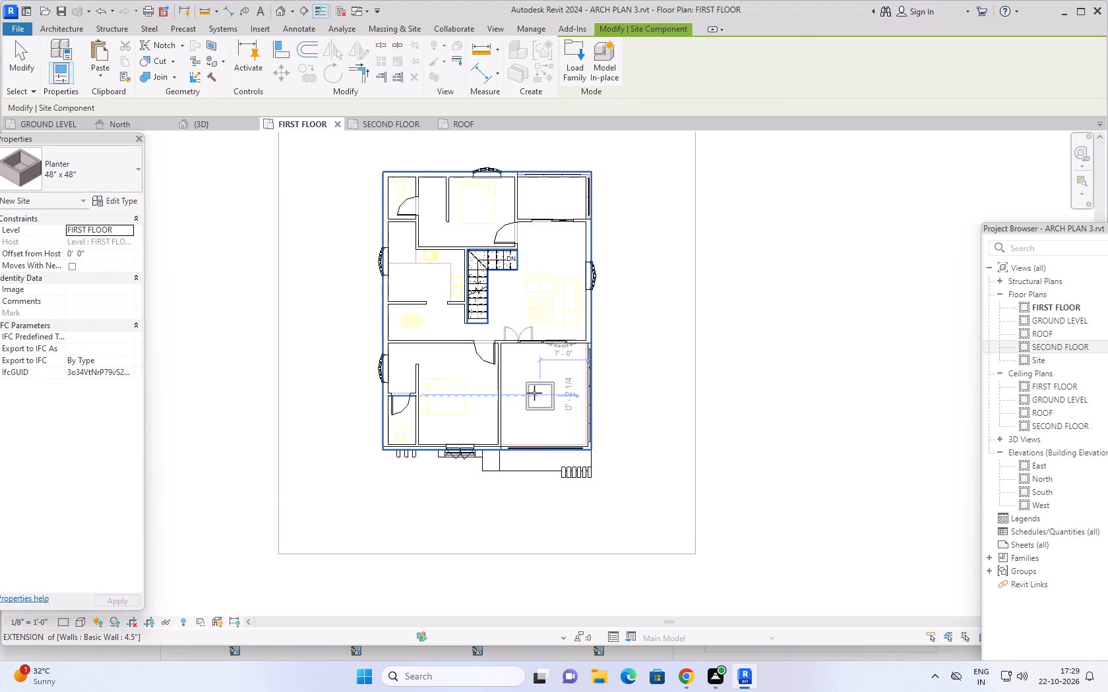
Duplicate the 48" x 48" Planter type under the name 2'x2'.
{"action": "scroll", "coordinate": [530, 423], "scroll_direction": "up", "scroll_amount": 5}
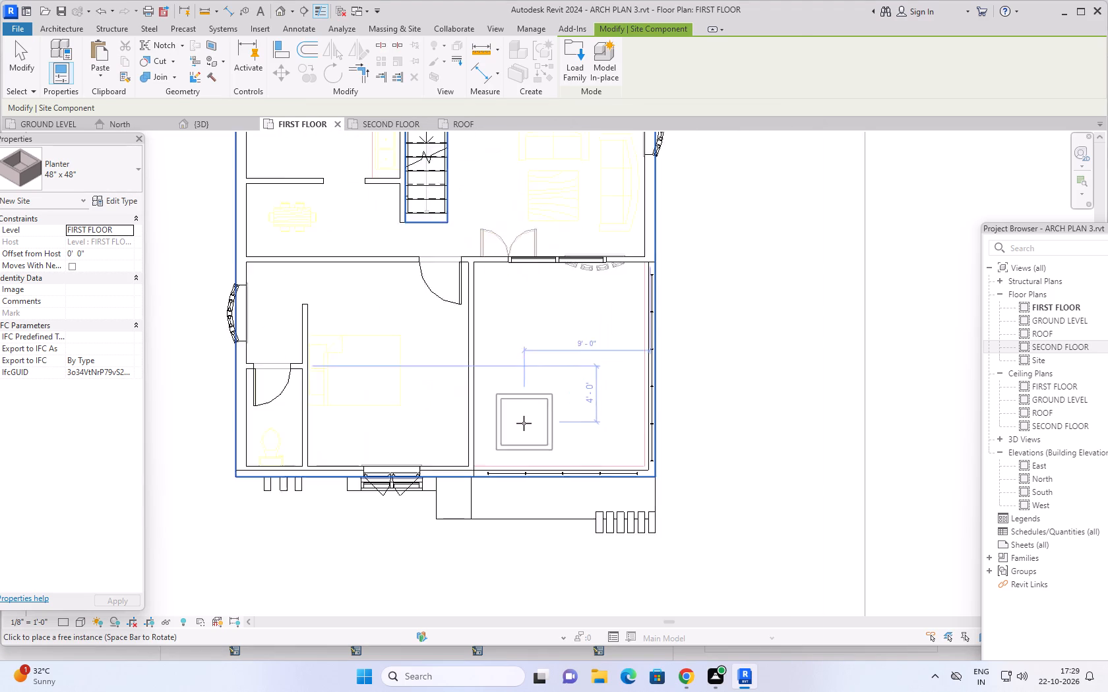
{"action": "scroll", "coordinate": [524, 423], "scroll_direction": "up", "scroll_amount": 1}
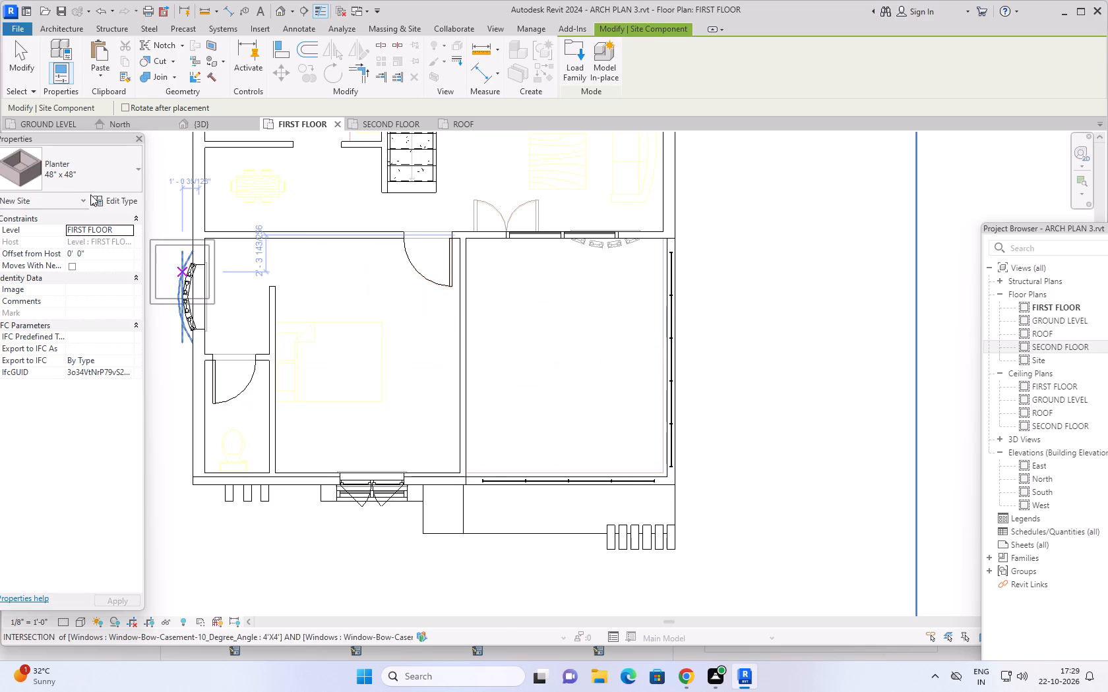
{"action": "left_click", "coordinate": [109, 198]}
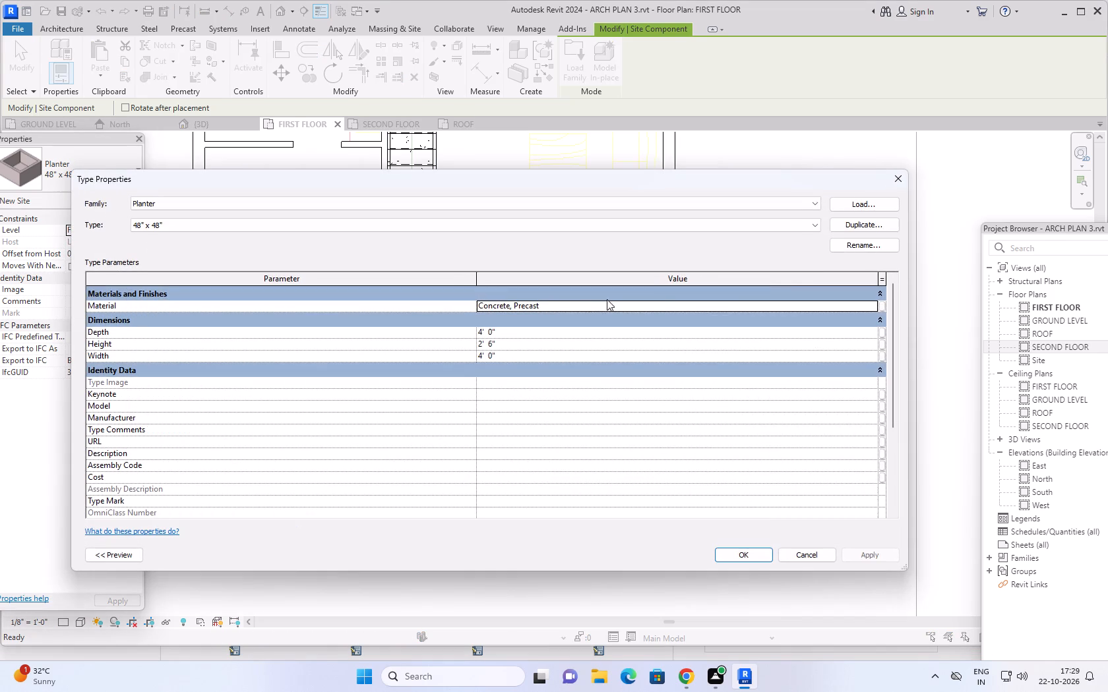
{"action": "left_click", "coordinate": [861, 223]}
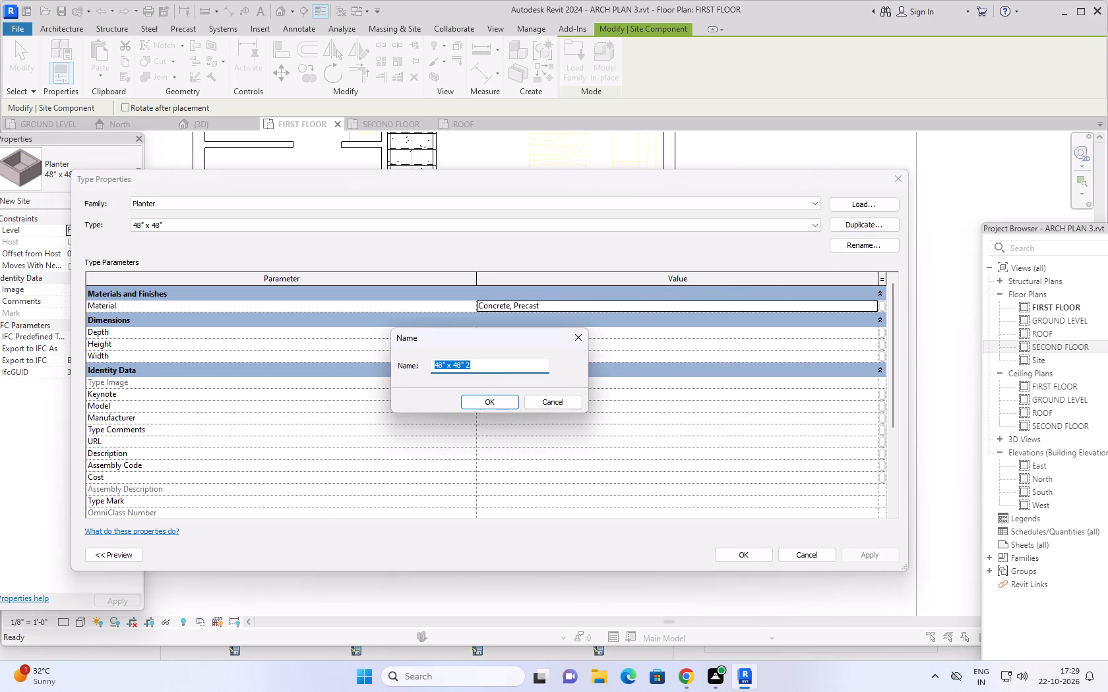
{"action": "key", "text": "2"}
{"action": "key", "text": "apostrophe"}
{"action": "type", "text": "x2'"}
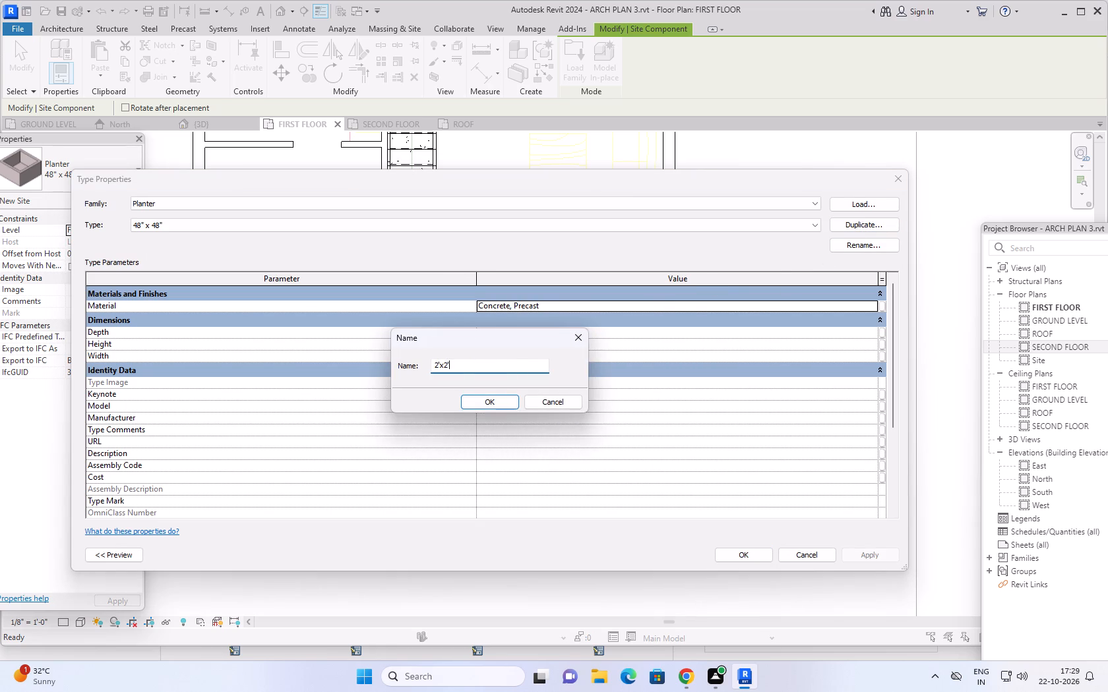
{"action": "left_click", "coordinate": [505, 401]}
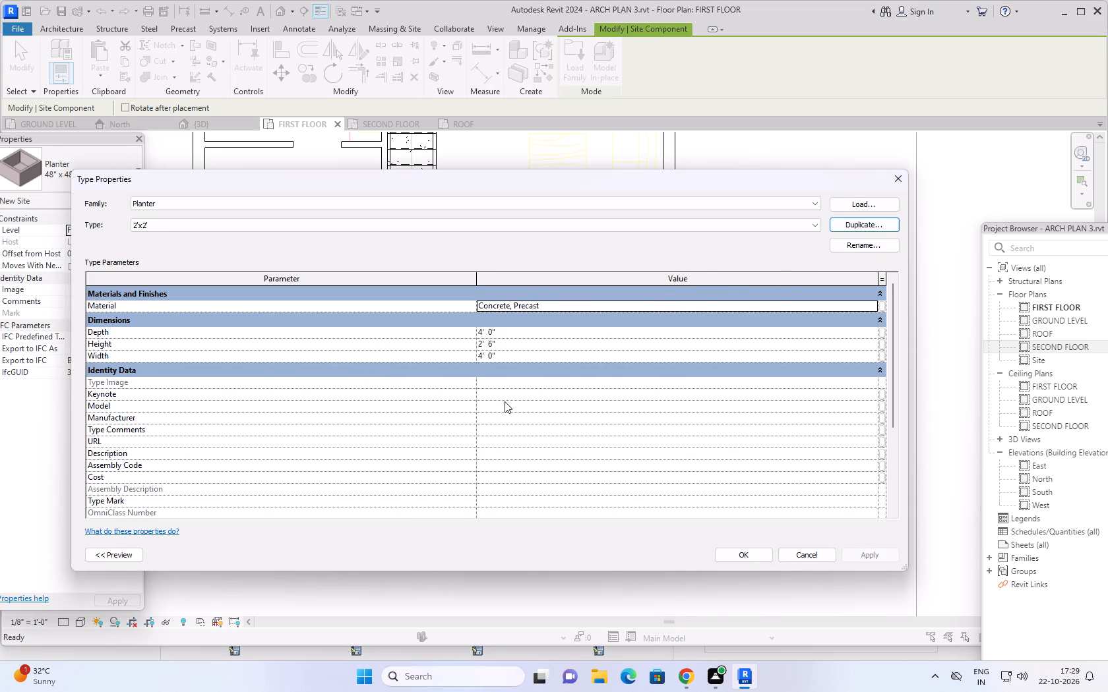
Set the 2'x2' planter type's width, height and depth to 2' each and apply the type changes.
{"action": "left_click", "coordinate": [512, 355]}
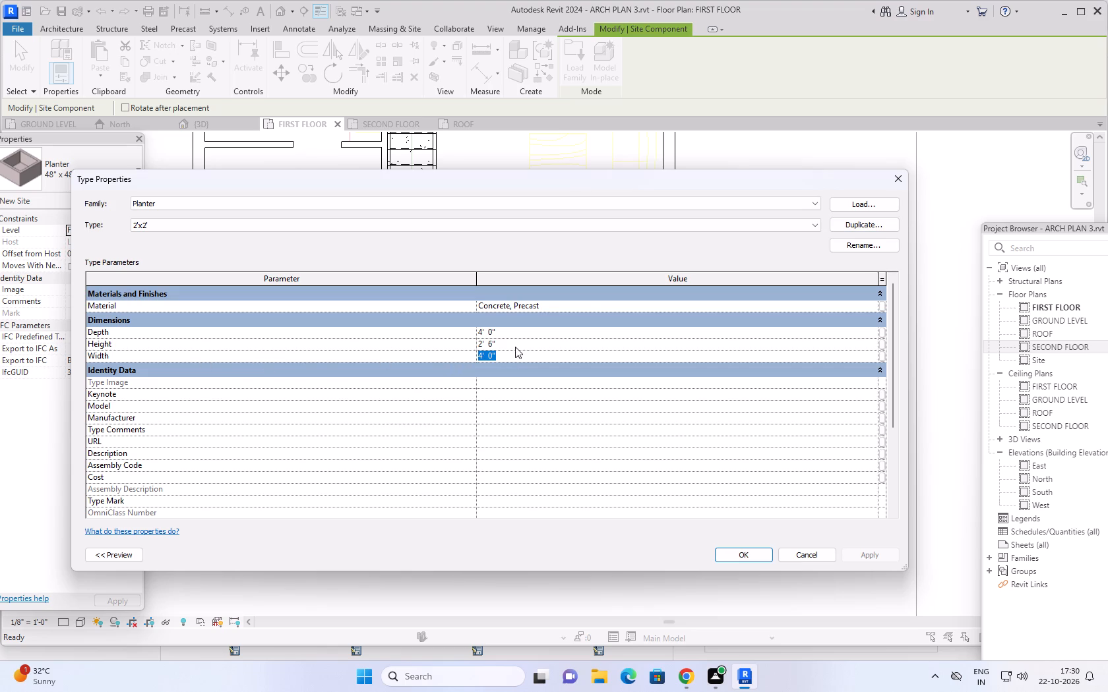
{"action": "type", "text": "2'"}
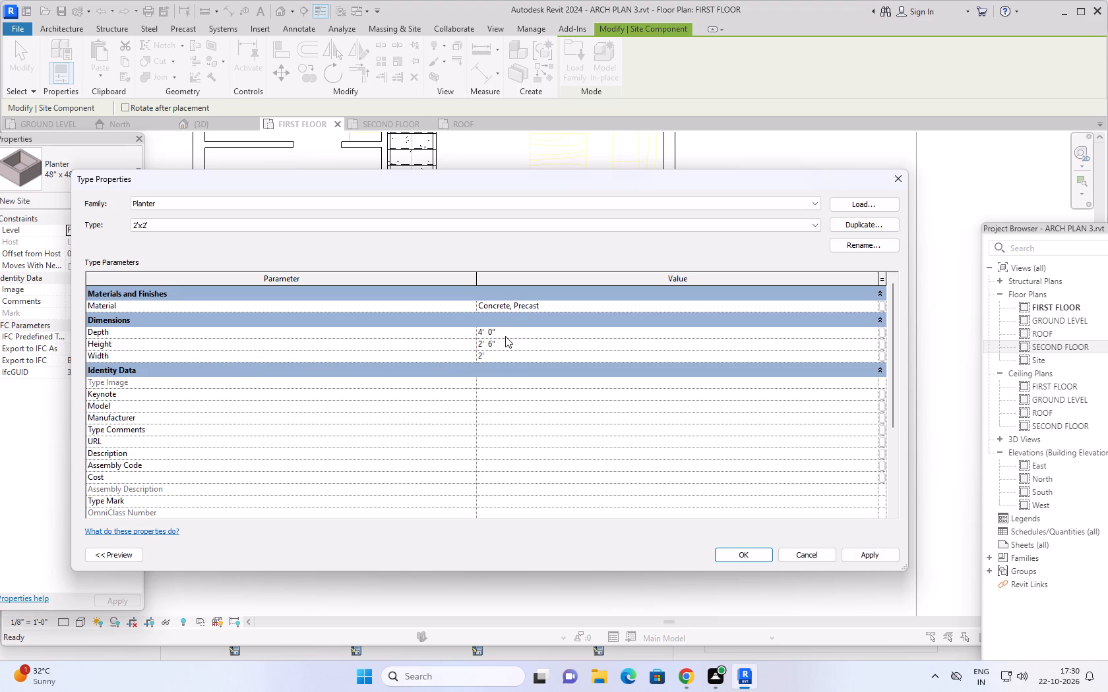
{"action": "left_click", "coordinate": [505, 341]}
{"action": "type", "text": "2'"}
{"action": "left_click", "coordinate": [507, 334]}
{"action": "type", "text": "2'"}
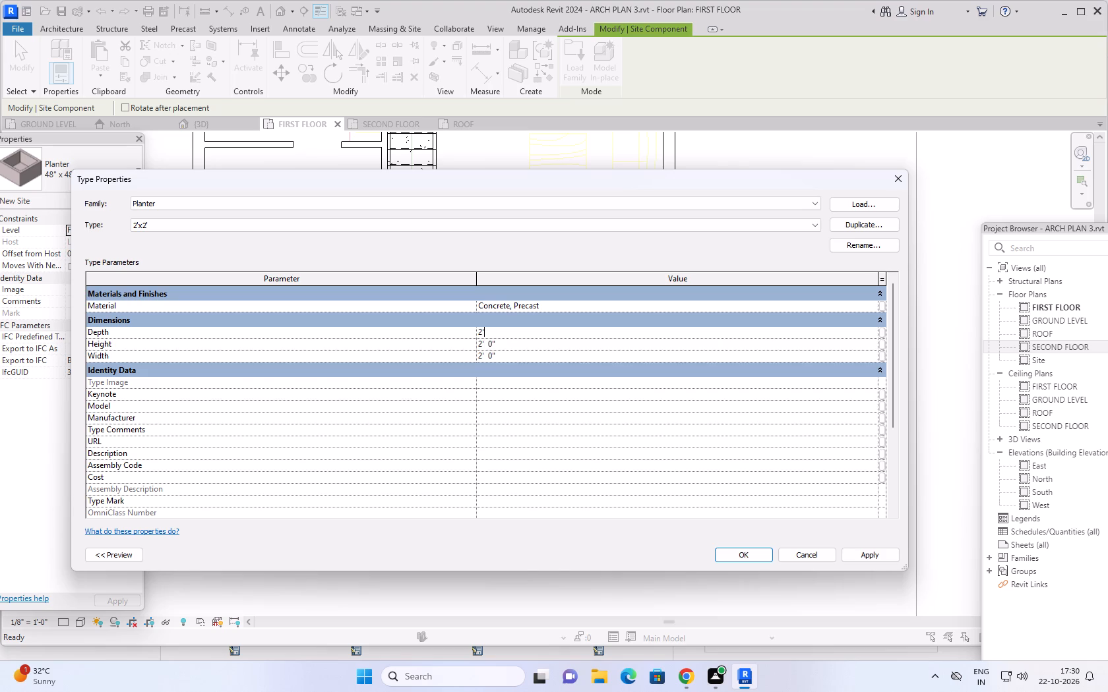
{"action": "key", "text": "Return"}
{"action": "left_click", "coordinate": [867, 555]}
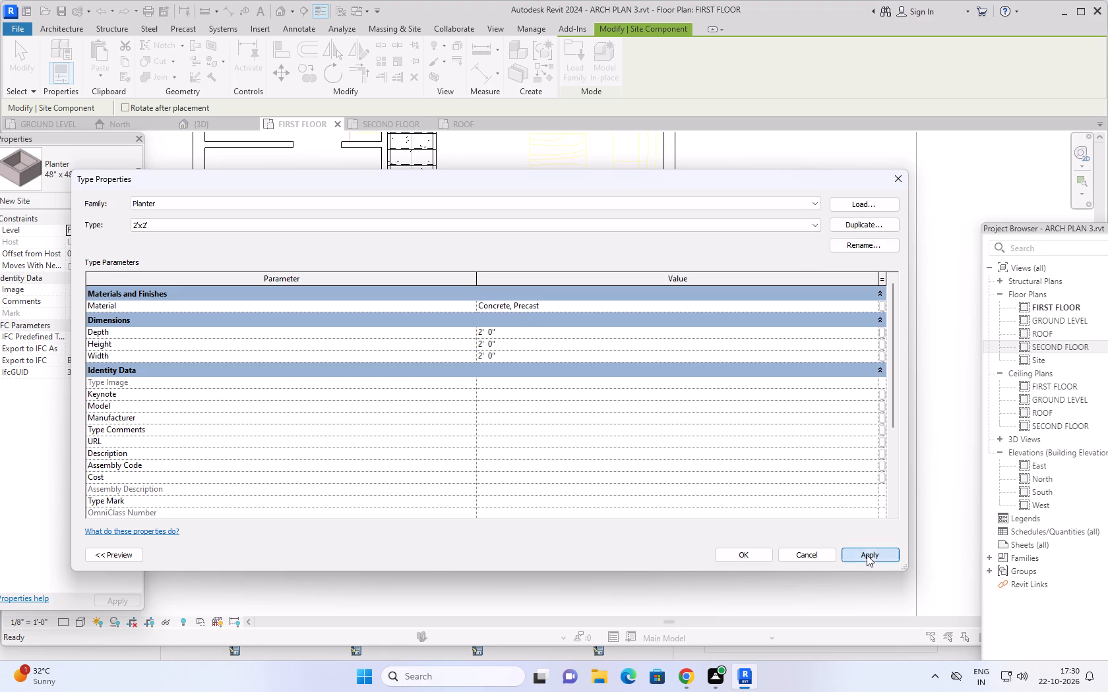
{"action": "left_click", "coordinate": [749, 558]}
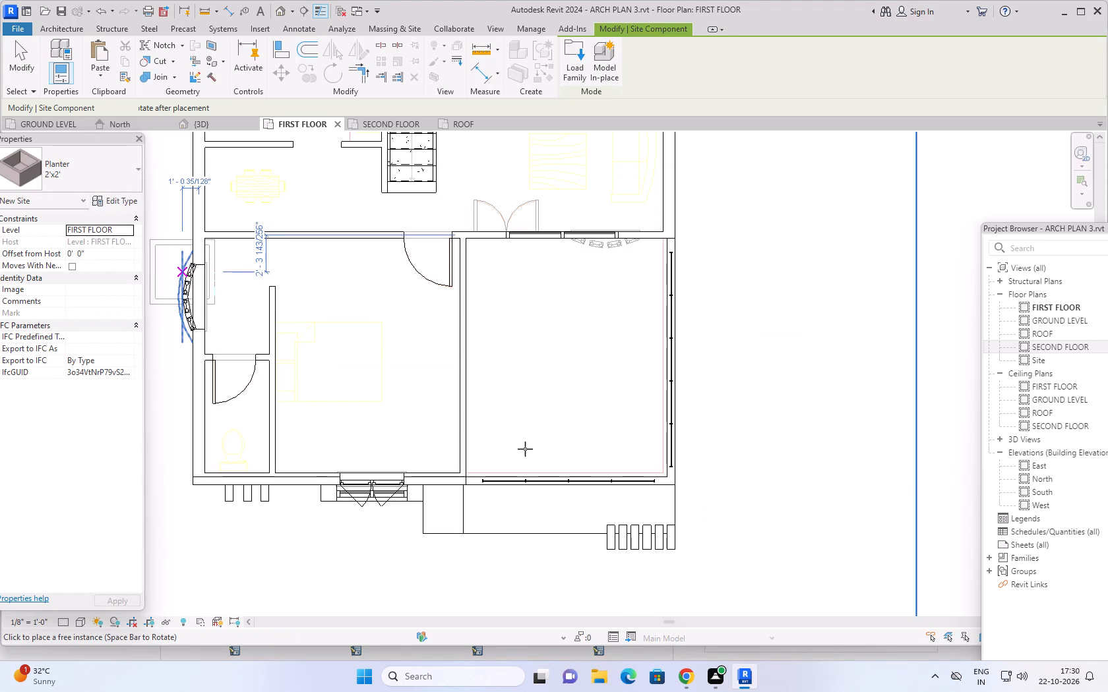
Place a 2'x2' planter in the lower-left corner of the plan's lower-right room and another in the top-right room's outer corner, 1' 6" from both walls.
{"action": "left_click", "coordinate": [489, 446]}
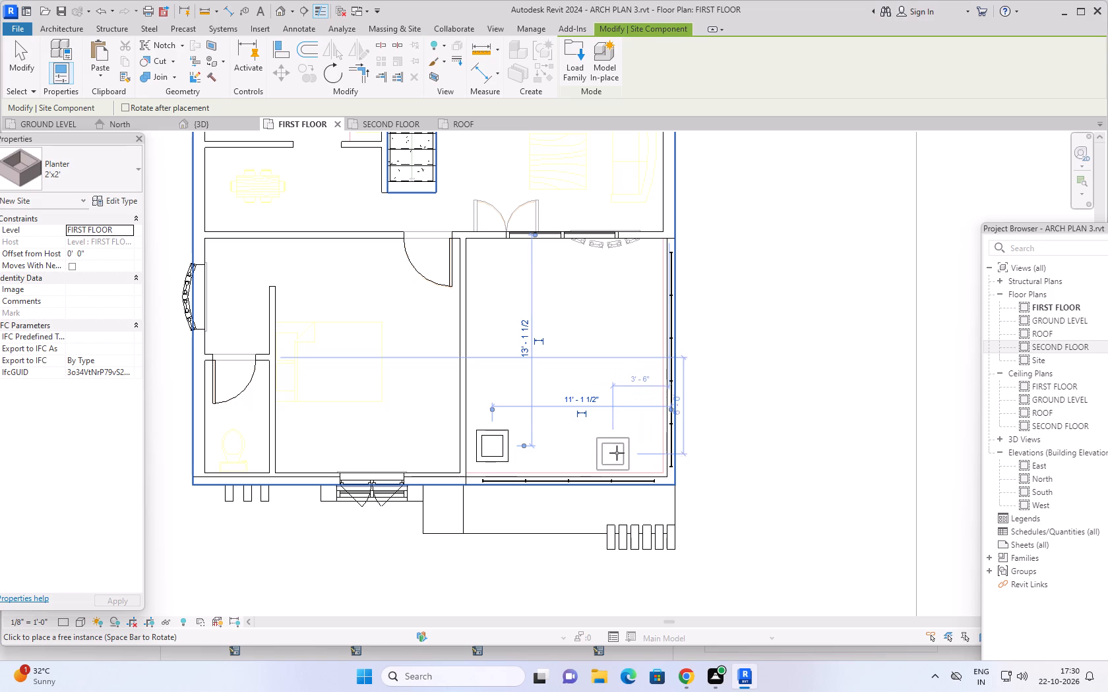
{"action": "scroll", "coordinate": [613, 363], "scroll_direction": "down", "scroll_amount": 6}
{"action": "scroll", "coordinate": [588, 163], "scroll_direction": "up", "scroll_amount": 2}
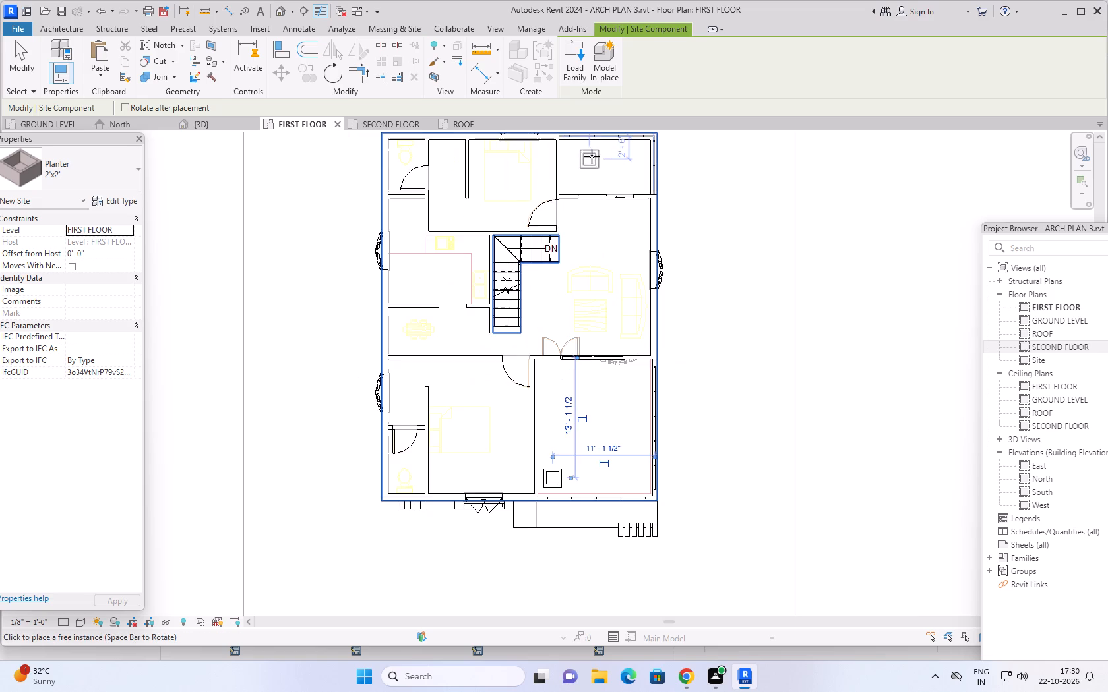
{"action": "middle_click_drag", "start_coordinate": [594, 156], "coordinate": [557, 235]}
{"action": "scroll", "coordinate": [557, 235], "scroll_direction": "up", "scroll_amount": 3}
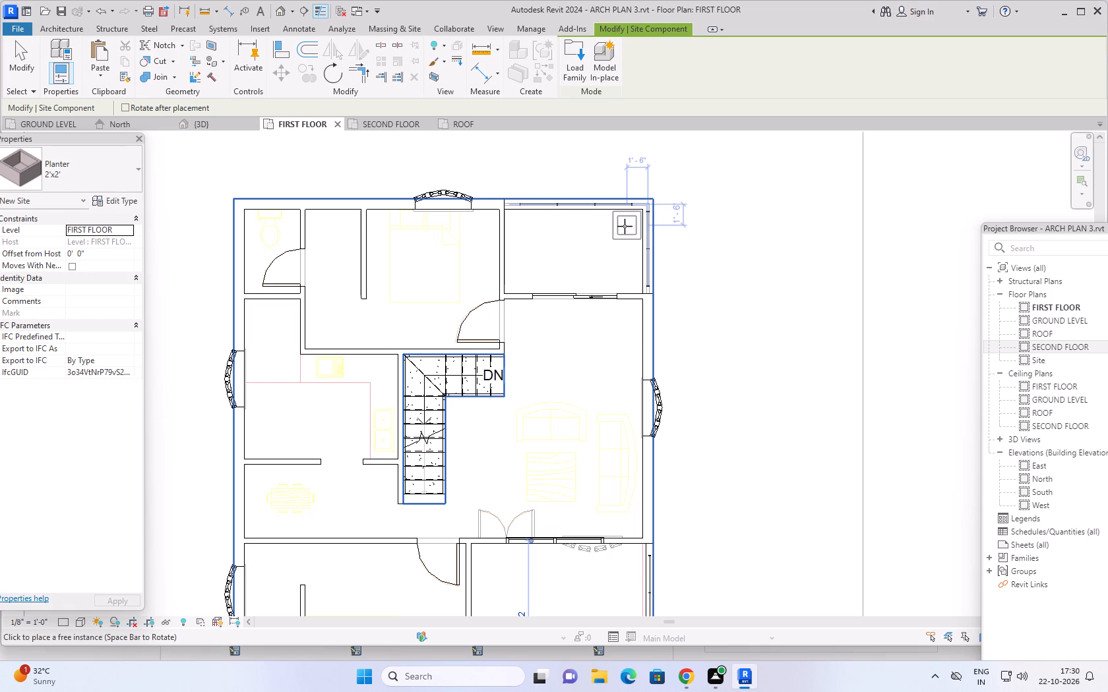
{"action": "left_click", "coordinate": [625, 226]}
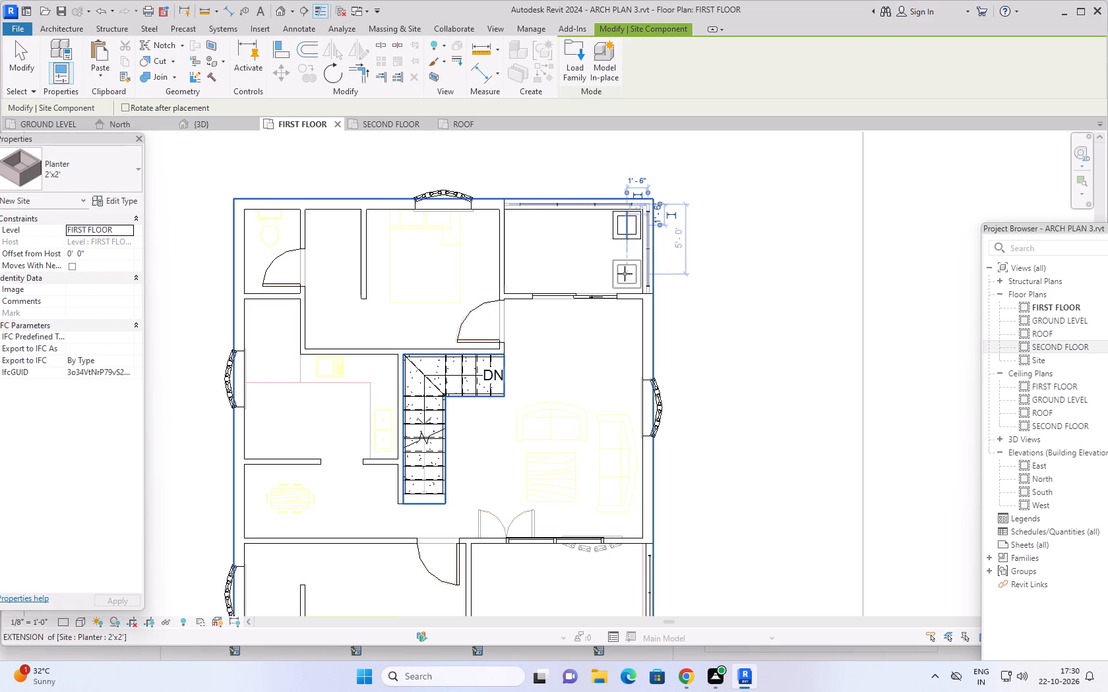
Load the Planting Urn 1 family from the site Accessories folder.
{"action": "scroll", "coordinate": [620, 263], "scroll_direction": "down", "scroll_amount": 5}
{"action": "scroll", "coordinate": [684, 332], "scroll_direction": "down", "scroll_amount": 2}
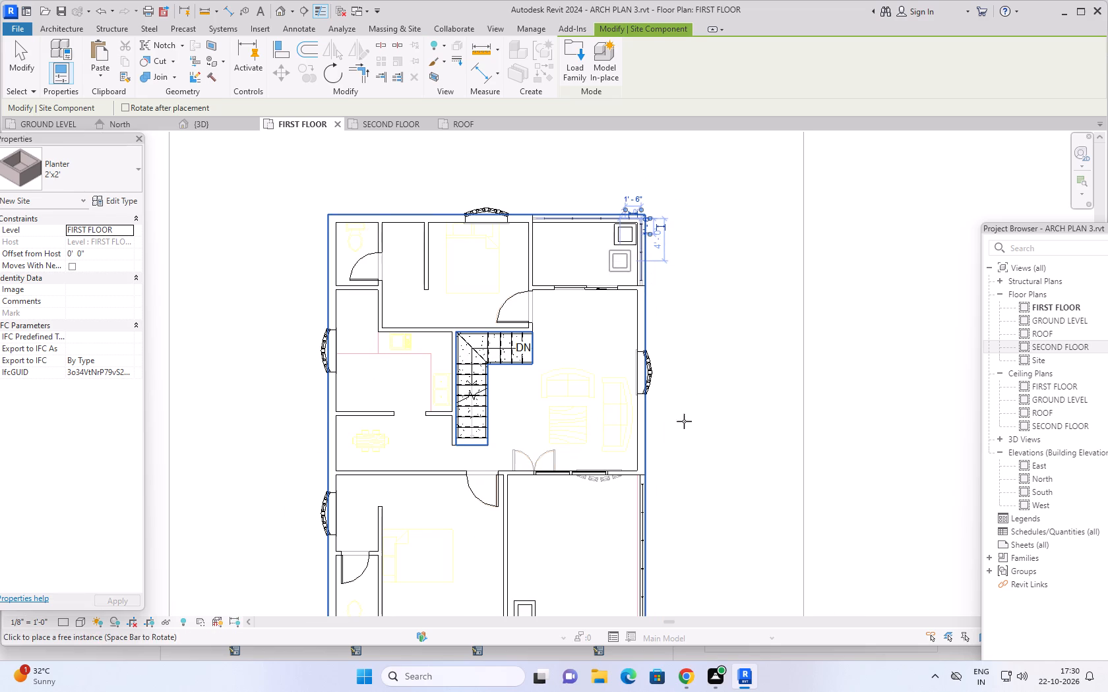
{"action": "scroll", "coordinate": [699, 459], "scroll_direction": "down", "scroll_amount": 2}
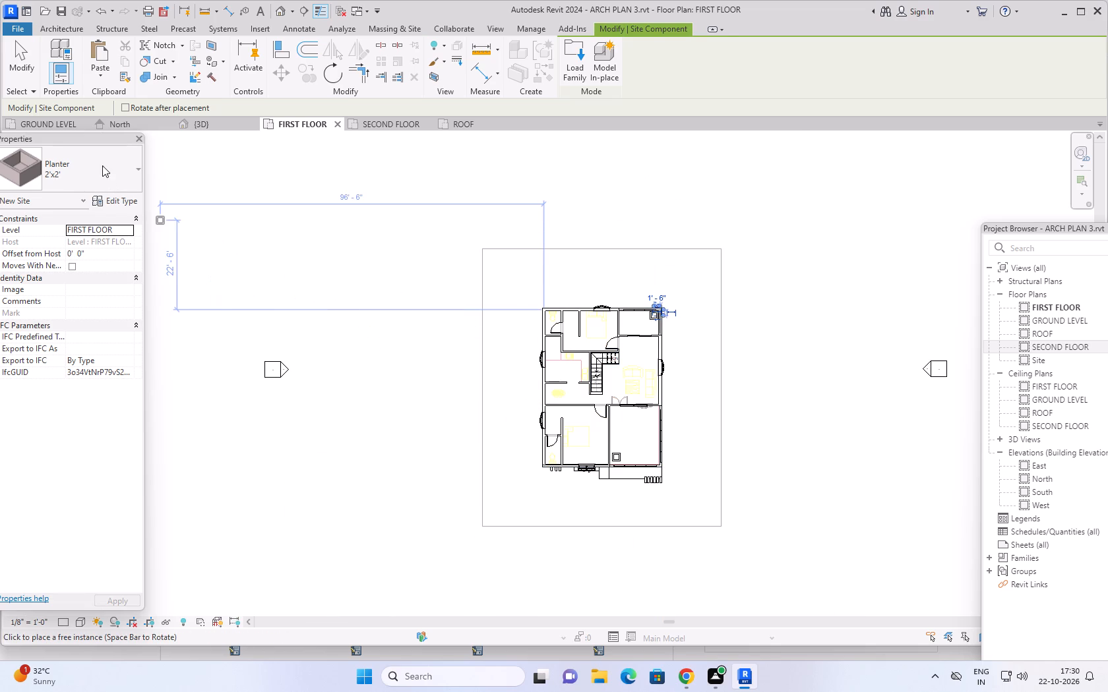
{"action": "left_click", "coordinate": [564, 51]}
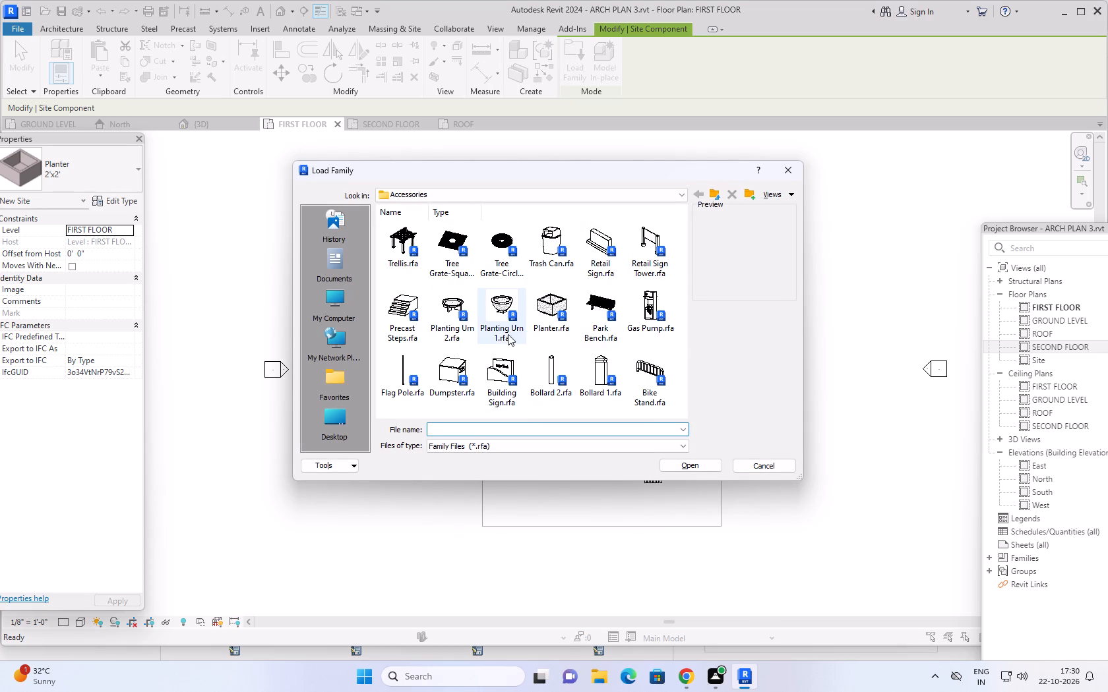
{"action": "scroll", "coordinate": [503, 328], "scroll_direction": "up", "scroll_amount": 2}
{"action": "left_click", "coordinate": [501, 318]}
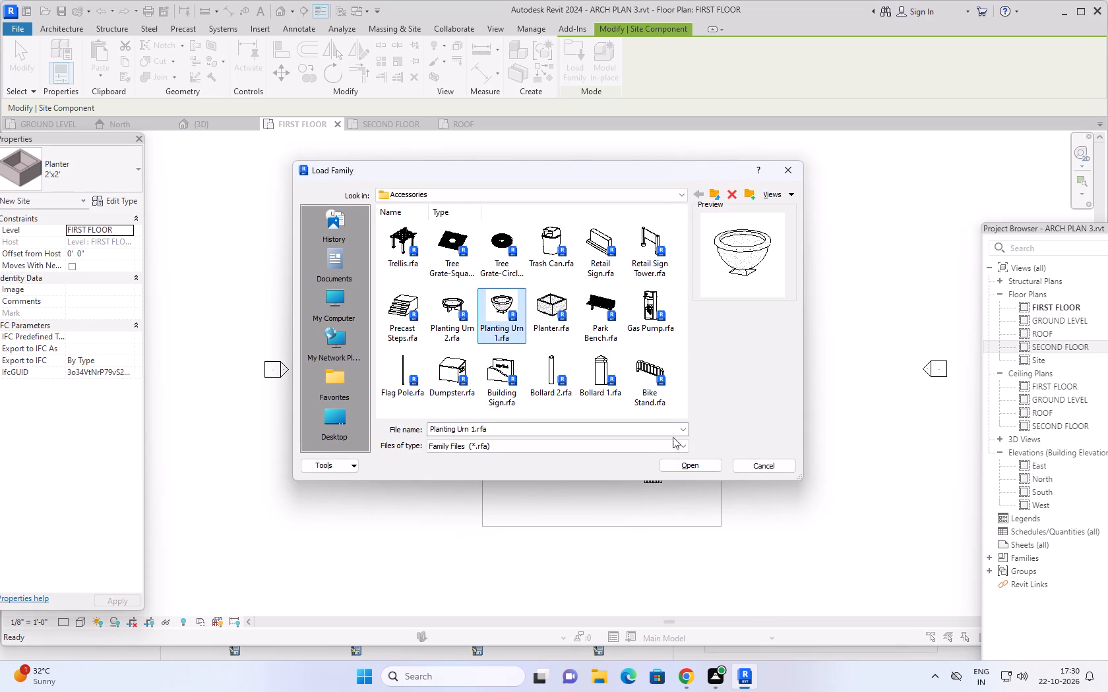
{"action": "left_click", "coordinate": [686, 461]}
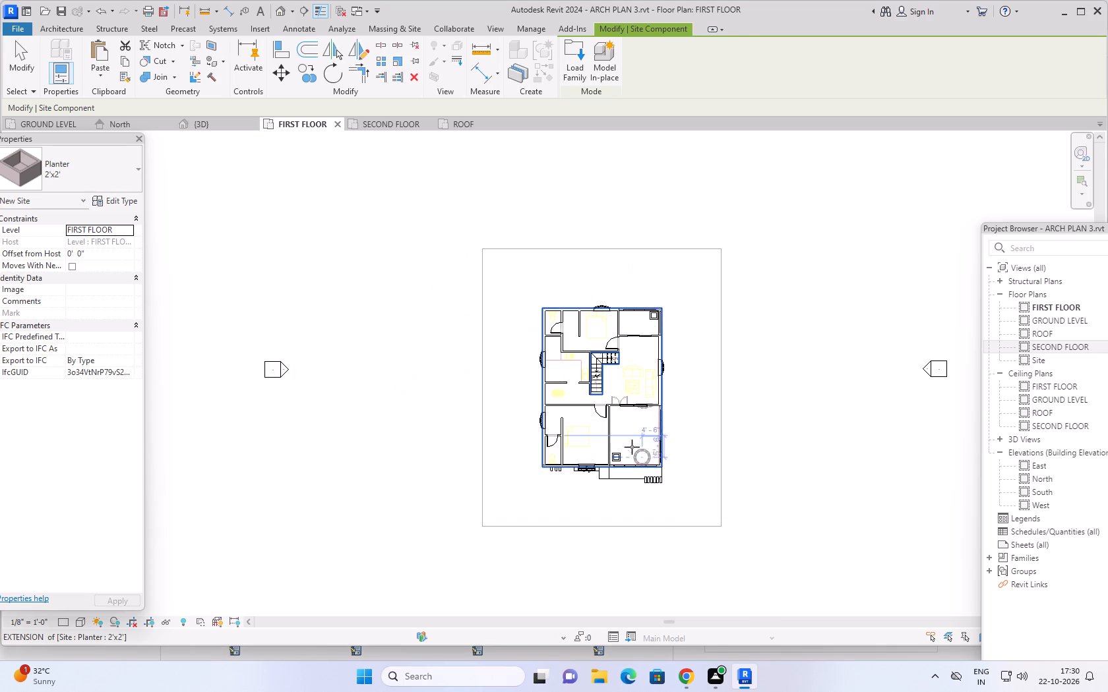
Check Planting Urn 1's type properties and place one urn beside the lower-right room's planter, about 6' 10 1/2" from the plan's right-hand wall.
{"action": "scroll", "coordinate": [654, 463], "scroll_direction": "up", "scroll_amount": 3}
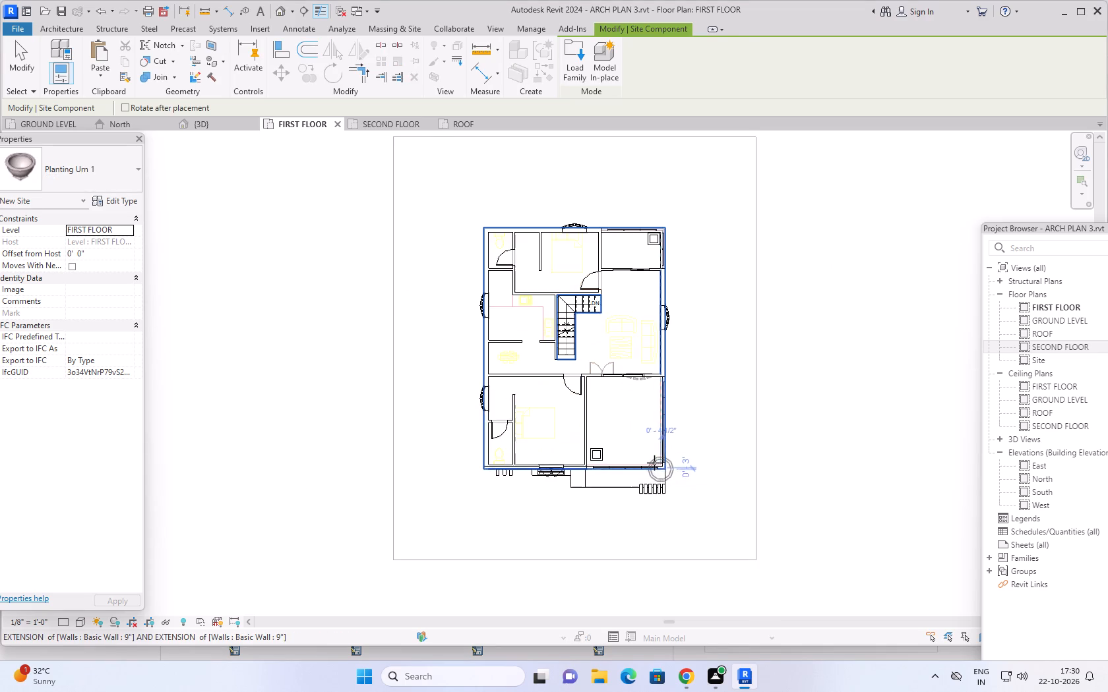
{"action": "scroll", "coordinate": [648, 459], "scroll_direction": "up", "scroll_amount": 8}
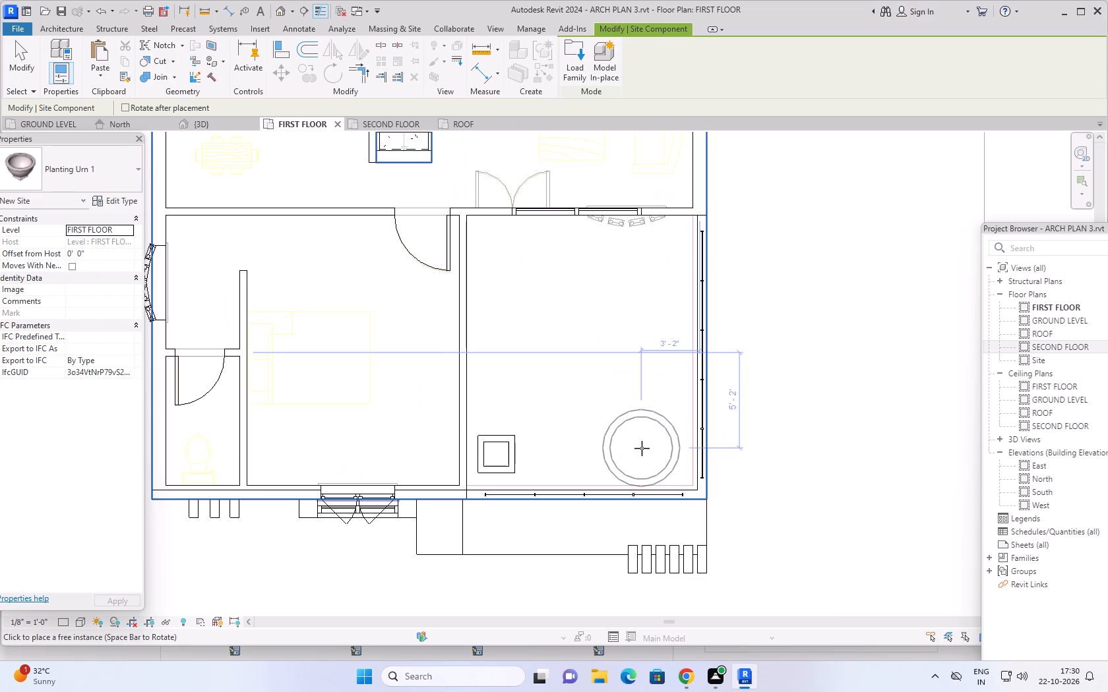
{"action": "left_click", "coordinate": [106, 197]}
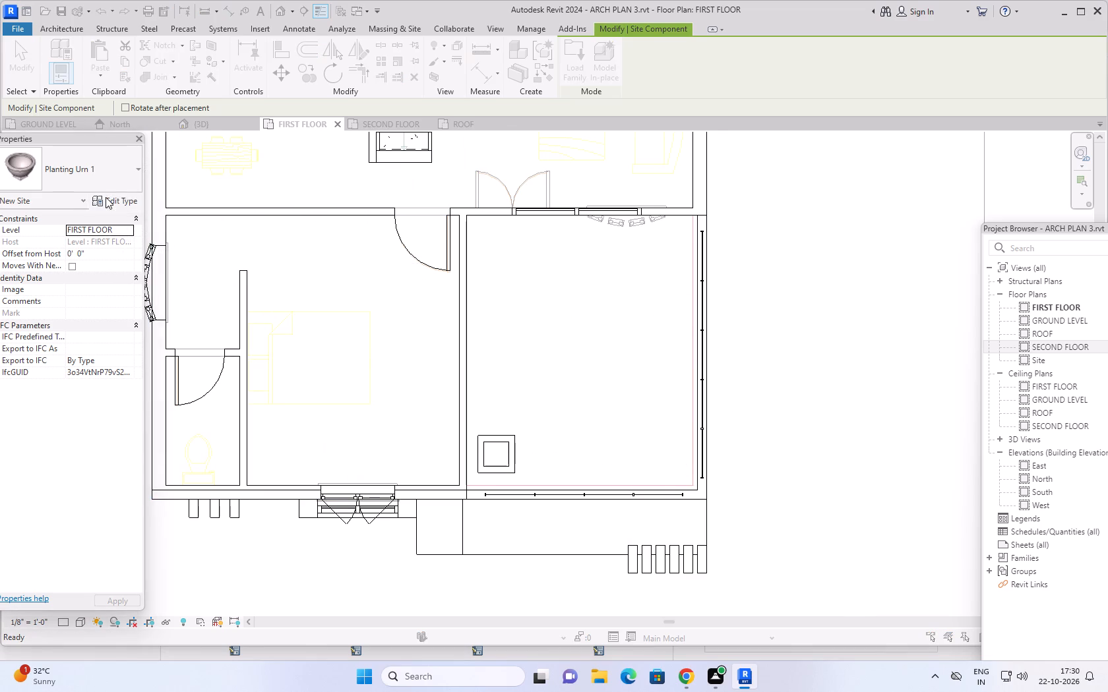
{"action": "scroll", "coordinate": [380, 368], "scroll_direction": "down", "scroll_amount": 2}
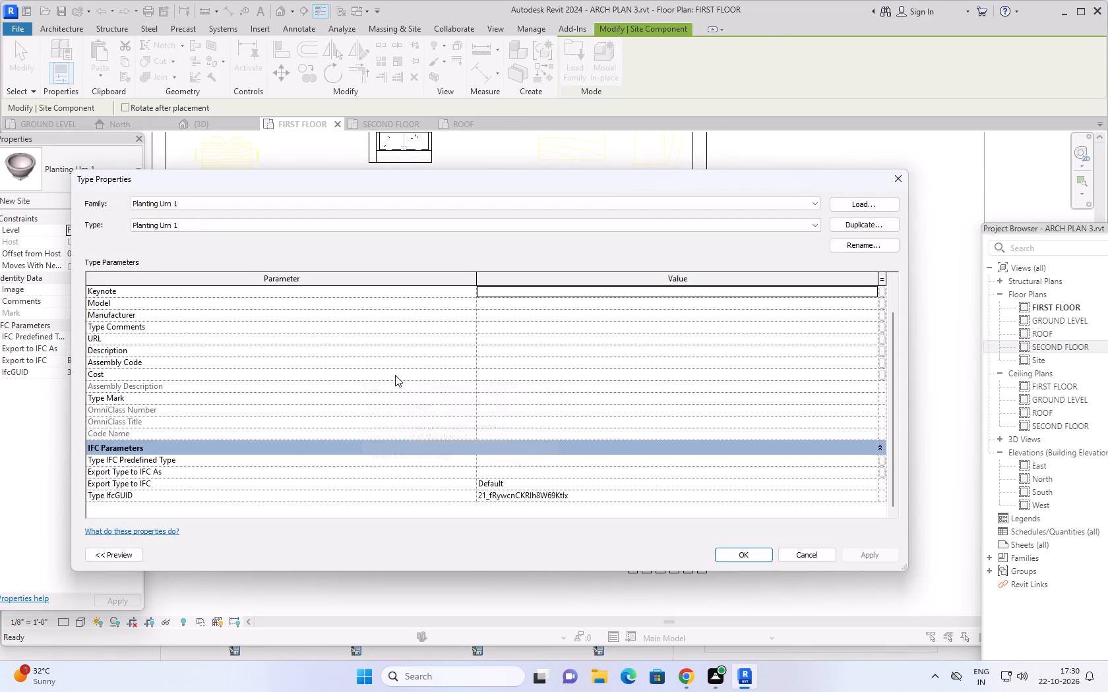
{"action": "scroll", "coordinate": [398, 377], "scroll_direction": "down", "scroll_amount": 3}
{"action": "scroll", "coordinate": [485, 390], "scroll_direction": "up", "scroll_amount": 6}
{"action": "scroll", "coordinate": [722, 347], "scroll_direction": "down", "scroll_amount": 3}
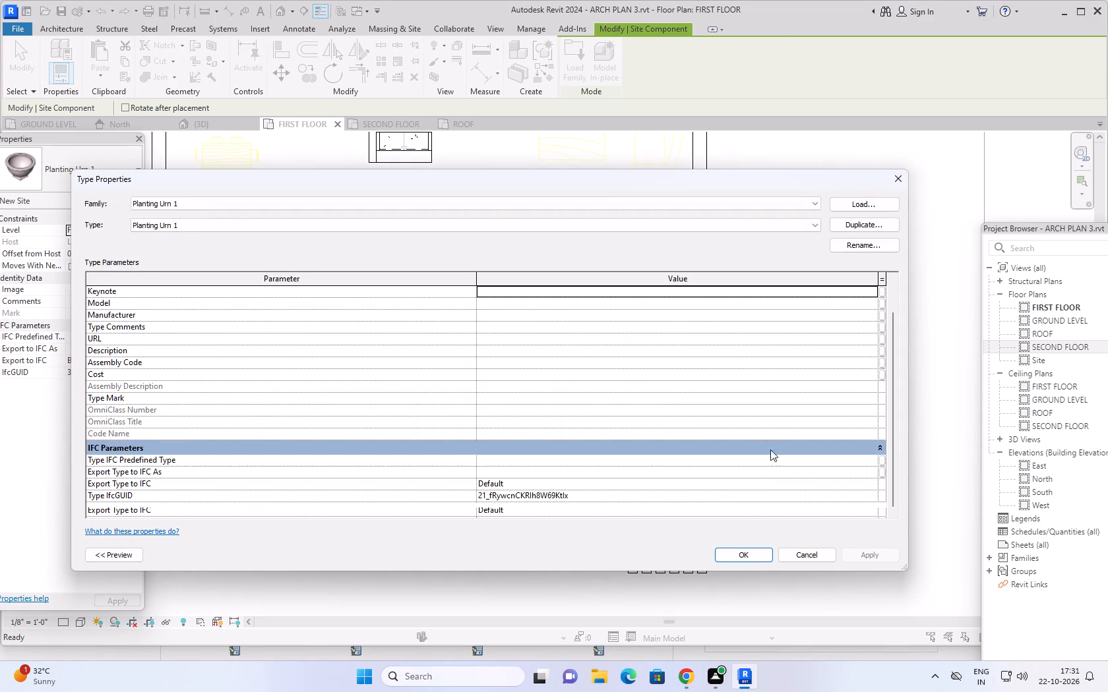
{"action": "left_click", "coordinate": [764, 556]}
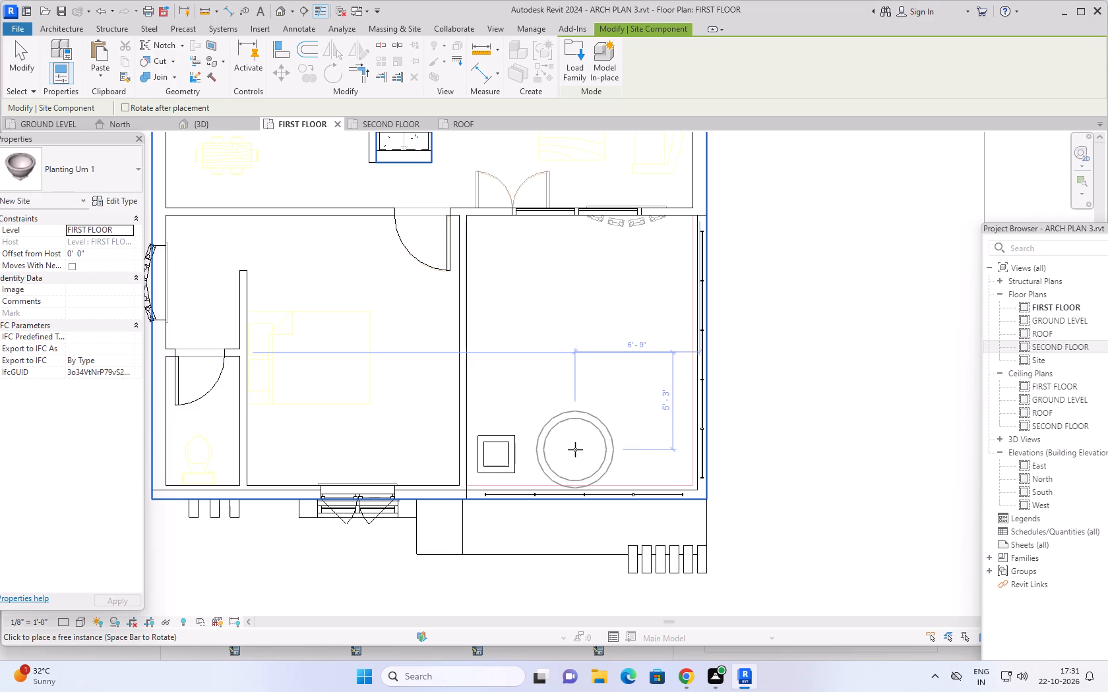
{"action": "left_click", "coordinate": [575, 449]}
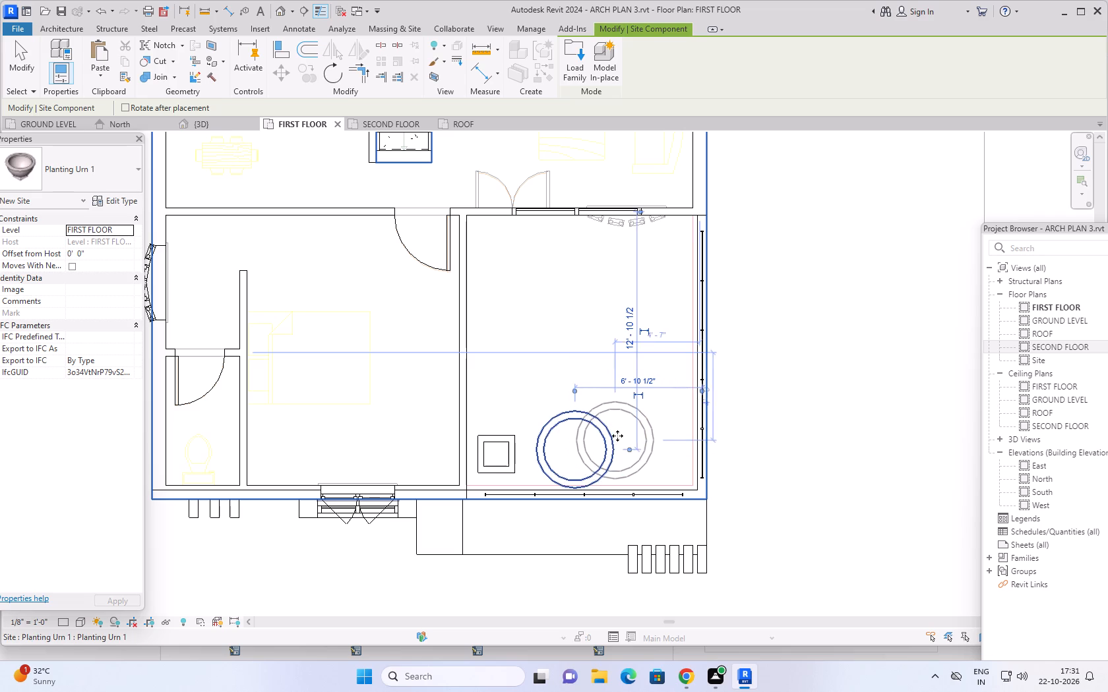
{"action": "scroll", "coordinate": [599, 336], "scroll_direction": "down", "scroll_amount": 9}
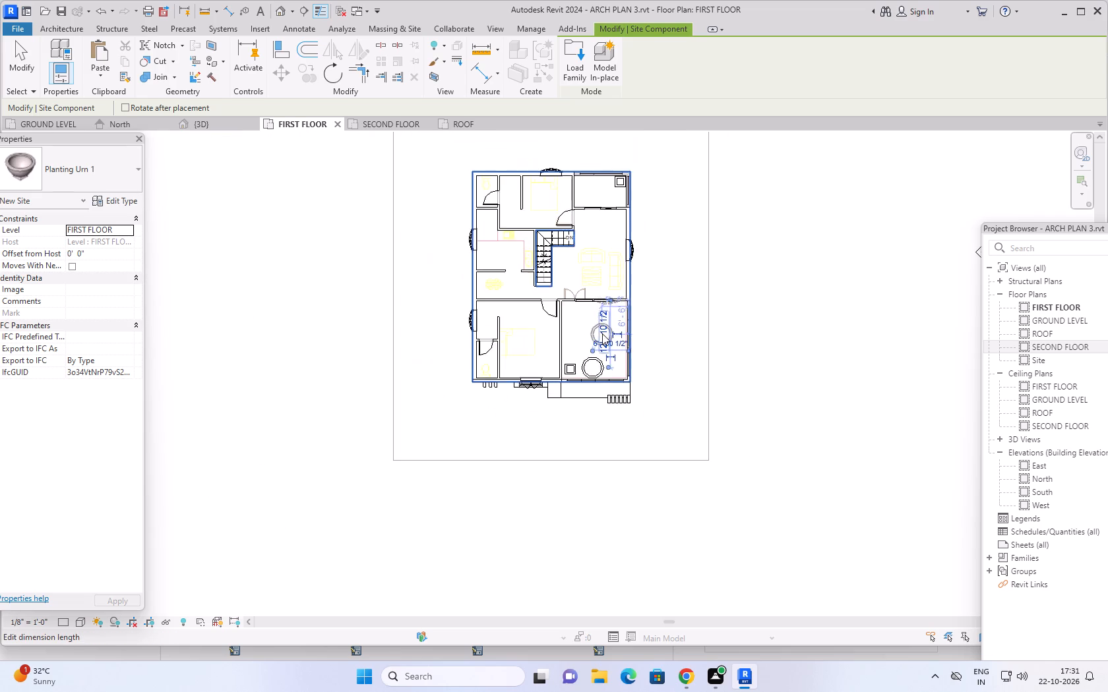
{"action": "scroll", "coordinate": [602, 333], "scroll_direction": "down", "scroll_amount": 2}
{"action": "key", "text": "Escape"}
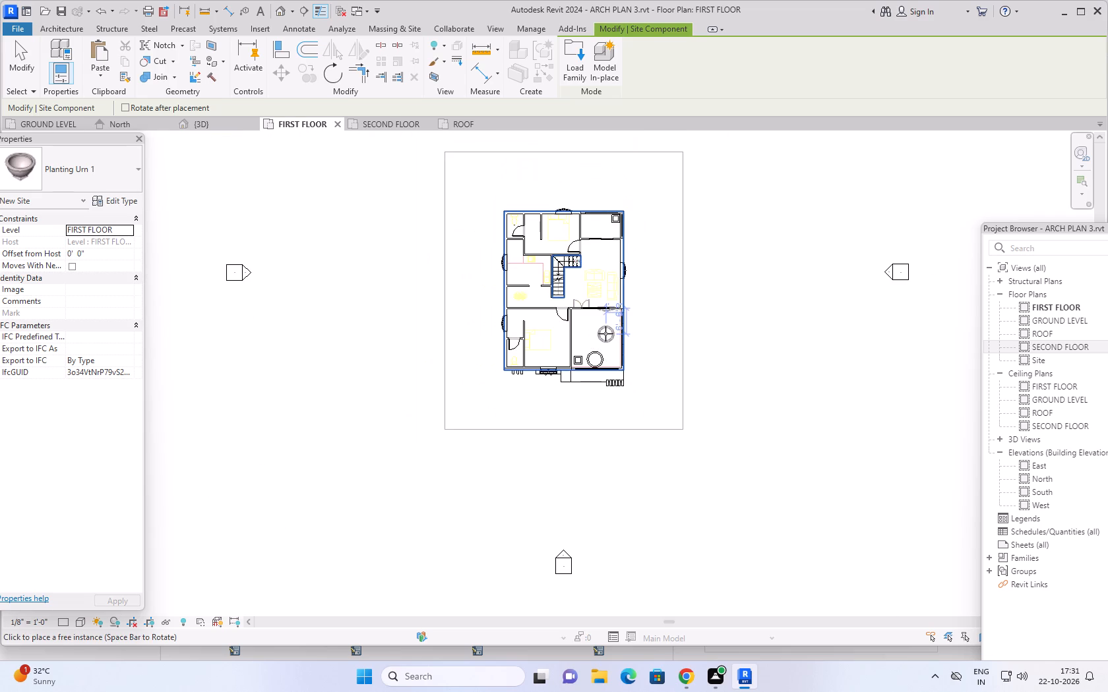
{"action": "key", "text": "Escape"}
Load the RPC Tree - Conifer family from the library's Planting folder for site component placement.
{"action": "middle_click_drag", "start_coordinate": [734, 357], "coordinate": [670, 378]}
{"action": "scroll", "coordinate": [518, 401], "scroll_direction": "up", "scroll_amount": 2}
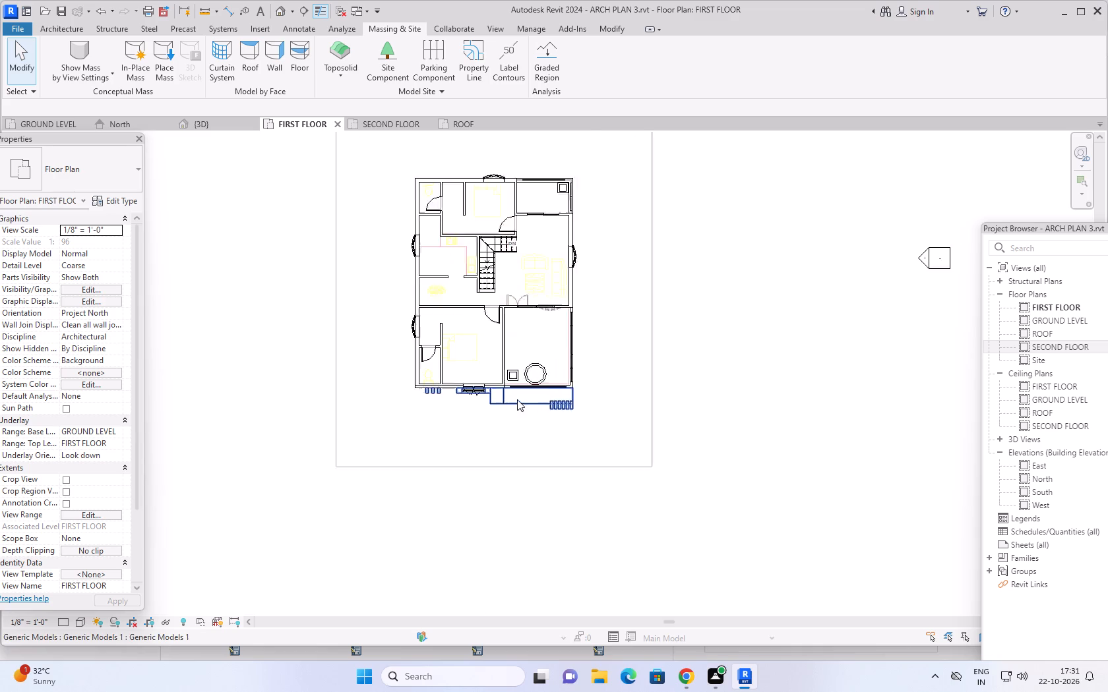
{"action": "scroll", "coordinate": [517, 399], "scroll_direction": "up", "scroll_amount": 2}
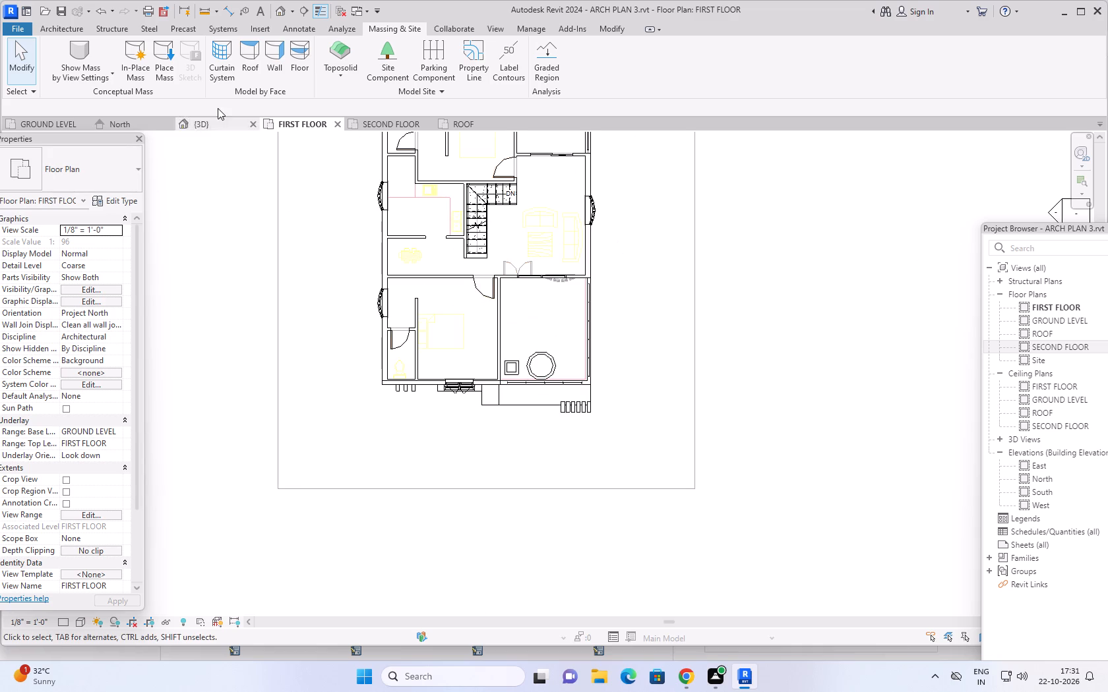
{"action": "left_click", "coordinate": [385, 53]}
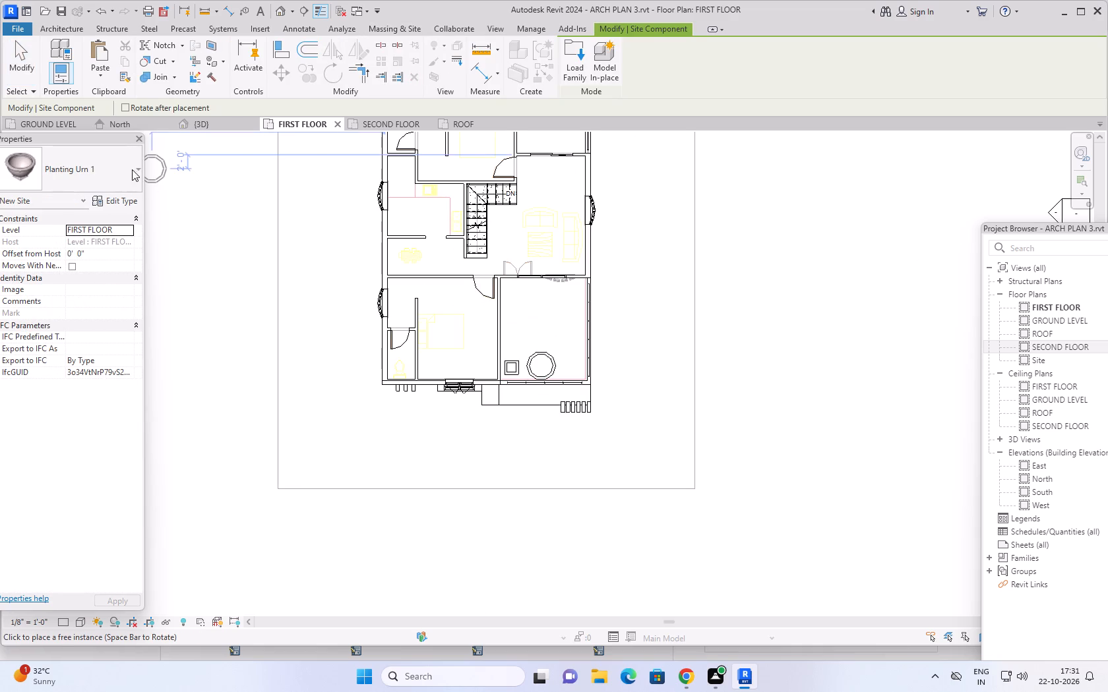
{"action": "left_click", "coordinate": [573, 54]}
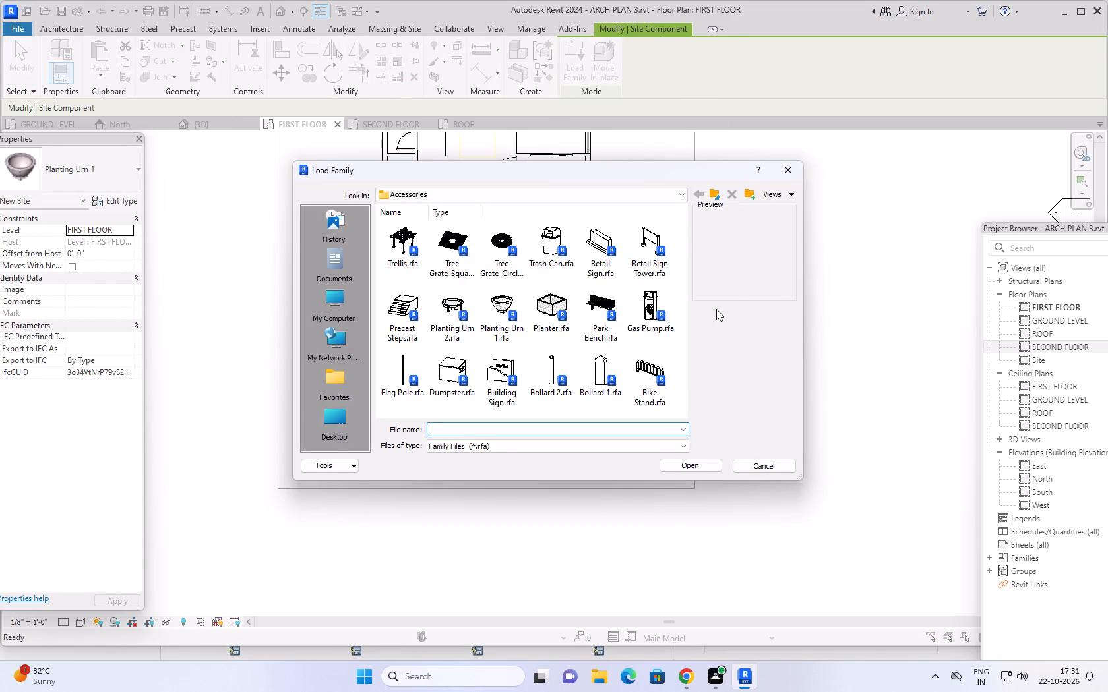
{"action": "left_click", "coordinate": [718, 194]}
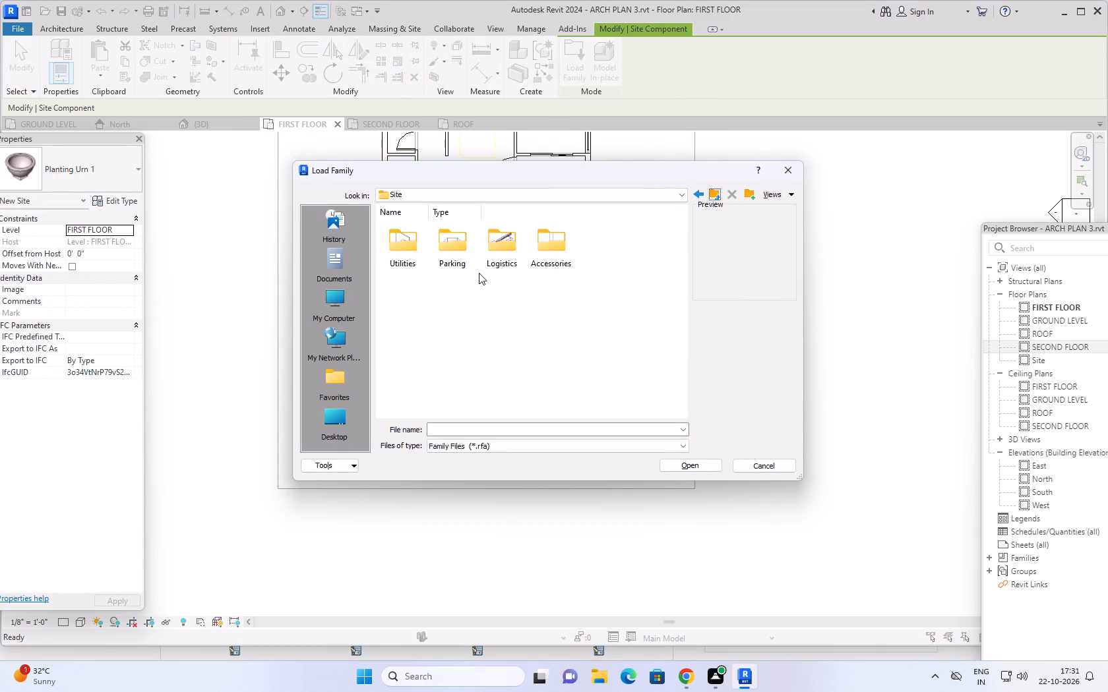
{"action": "left_click", "coordinate": [712, 195]}
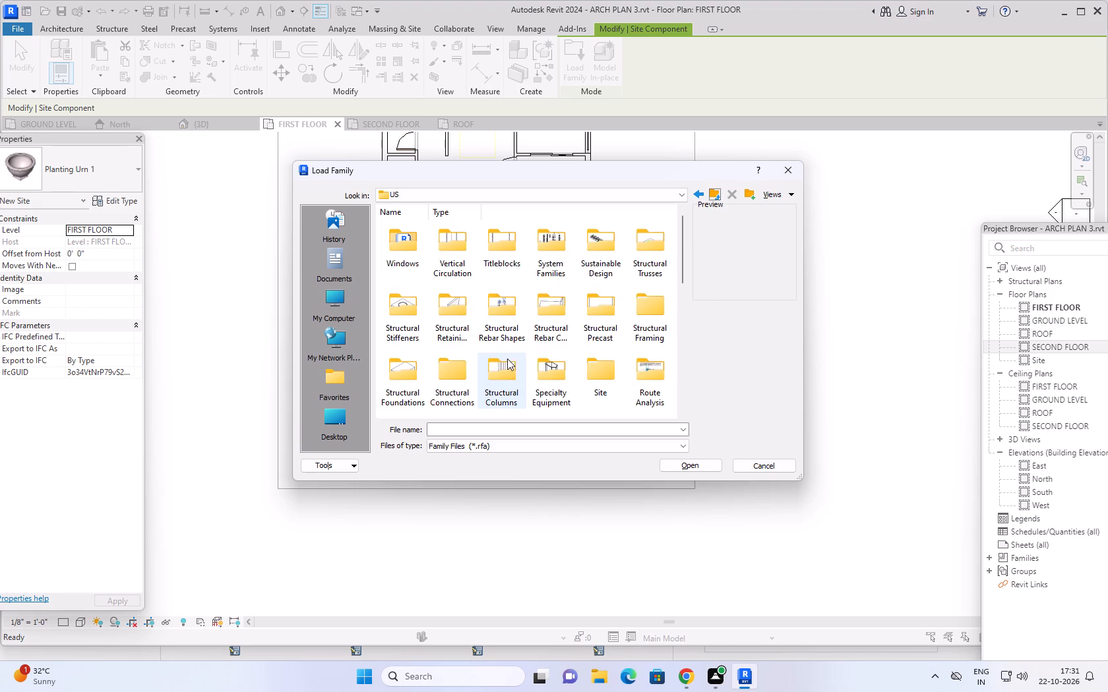
{"action": "scroll", "coordinate": [530, 344], "scroll_direction": "down", "scroll_amount": 1}
{"action": "left_click", "coordinate": [548, 335]}
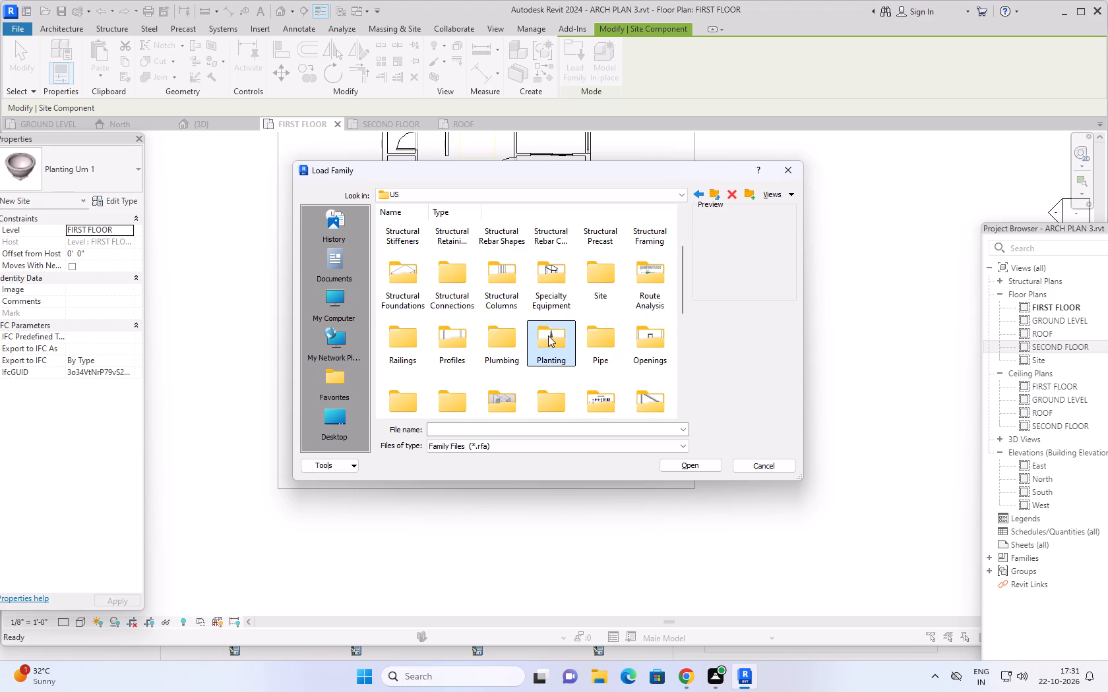
{"action": "double_click", "coordinate": [548, 335]}
{"action": "scroll", "coordinate": [524, 278], "scroll_direction": "up", "scroll_amount": 1}
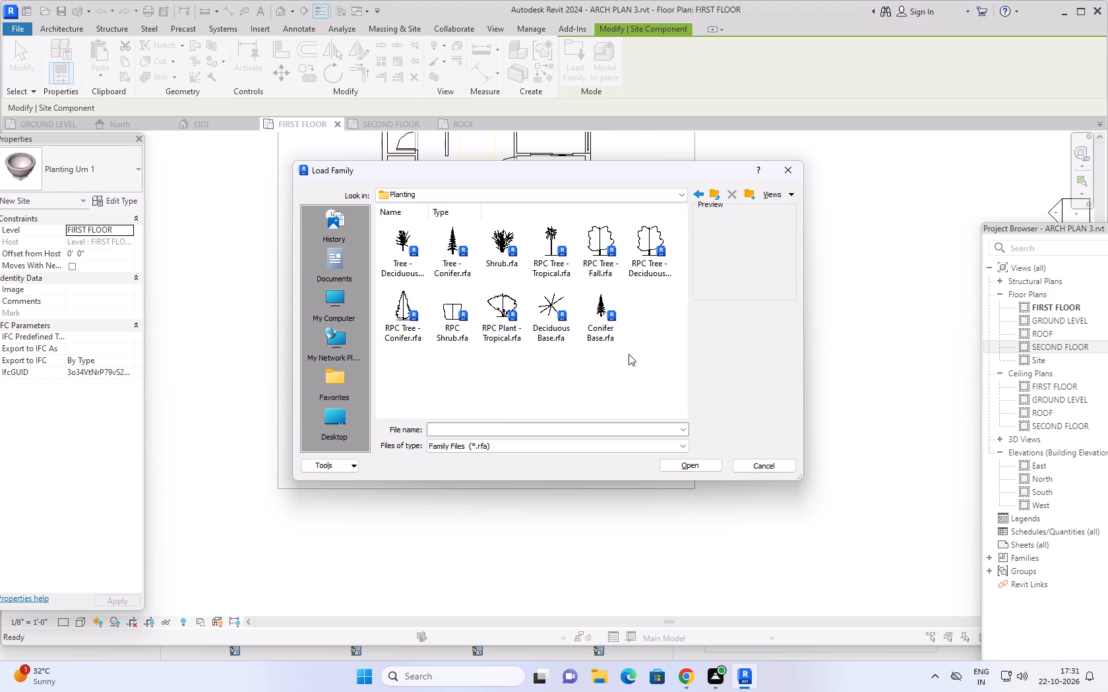
{"action": "left_click", "coordinate": [404, 312]}
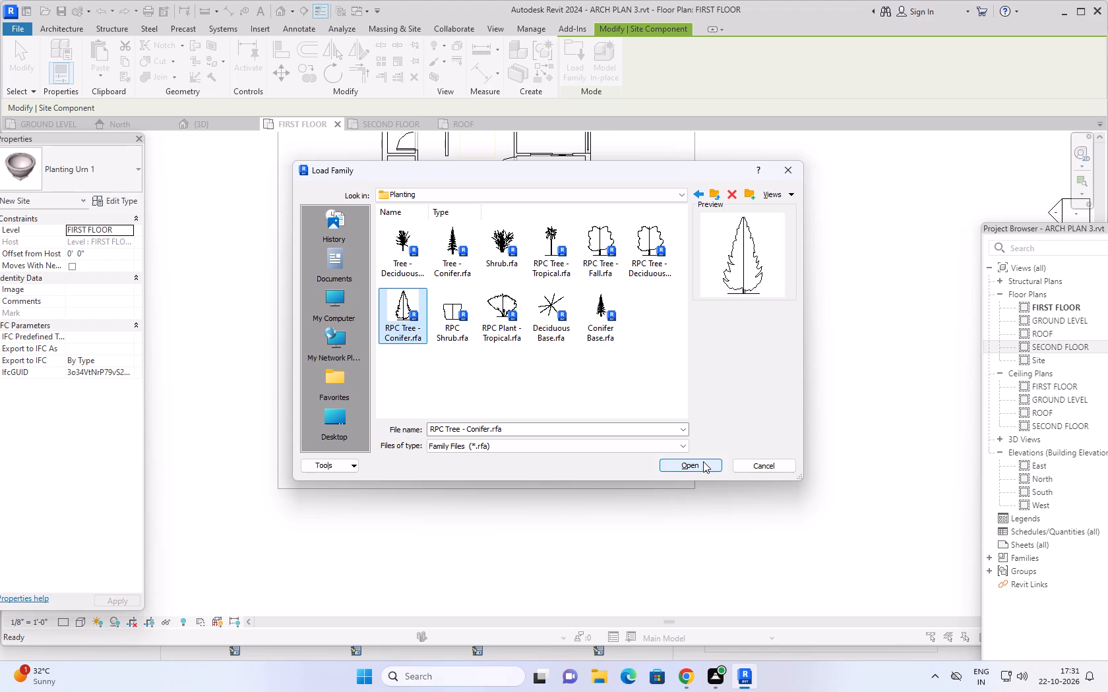
{"action": "left_click", "coordinate": [703, 461]}
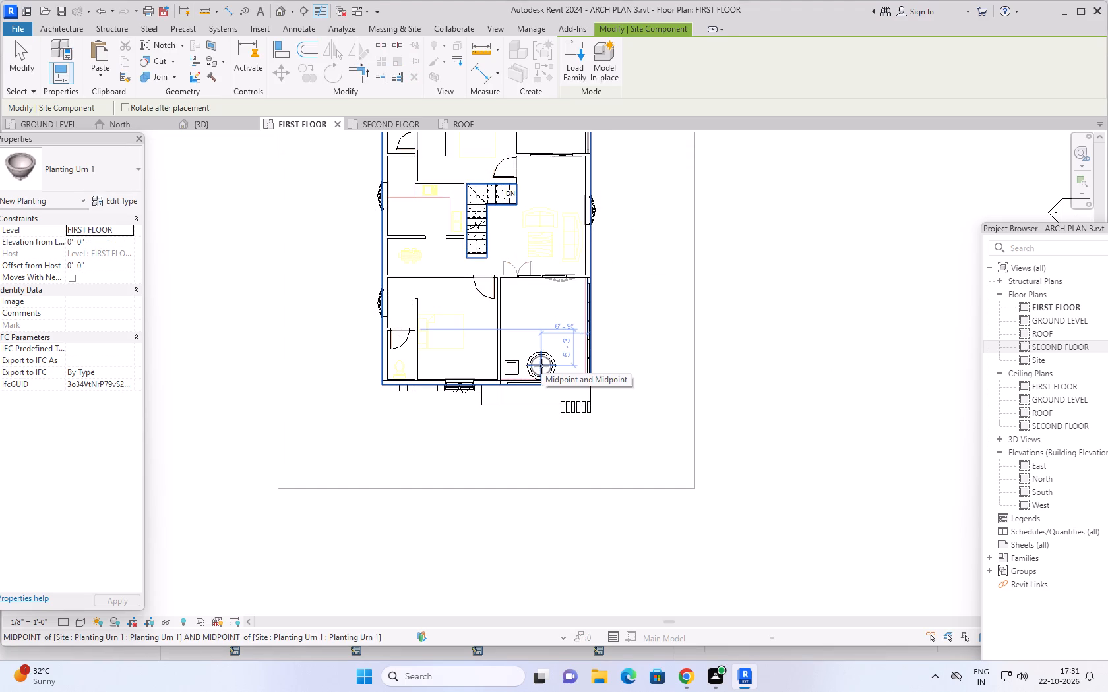
Place an RPC Tree - Conifer Chinese Juniper - 7' at the centre of the planting urn in the lower-right room.
{"action": "scroll", "coordinate": [541, 366], "scroll_direction": "up", "scroll_amount": 3}
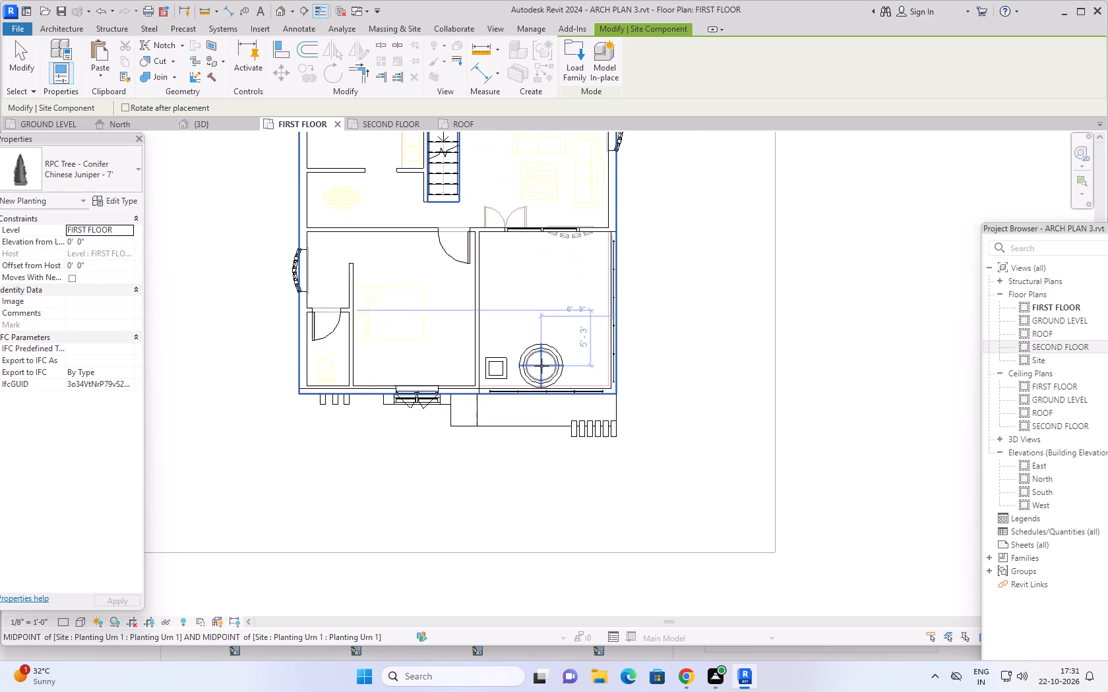
{"action": "scroll", "coordinate": [541, 366], "scroll_direction": "up", "scroll_amount": 7}
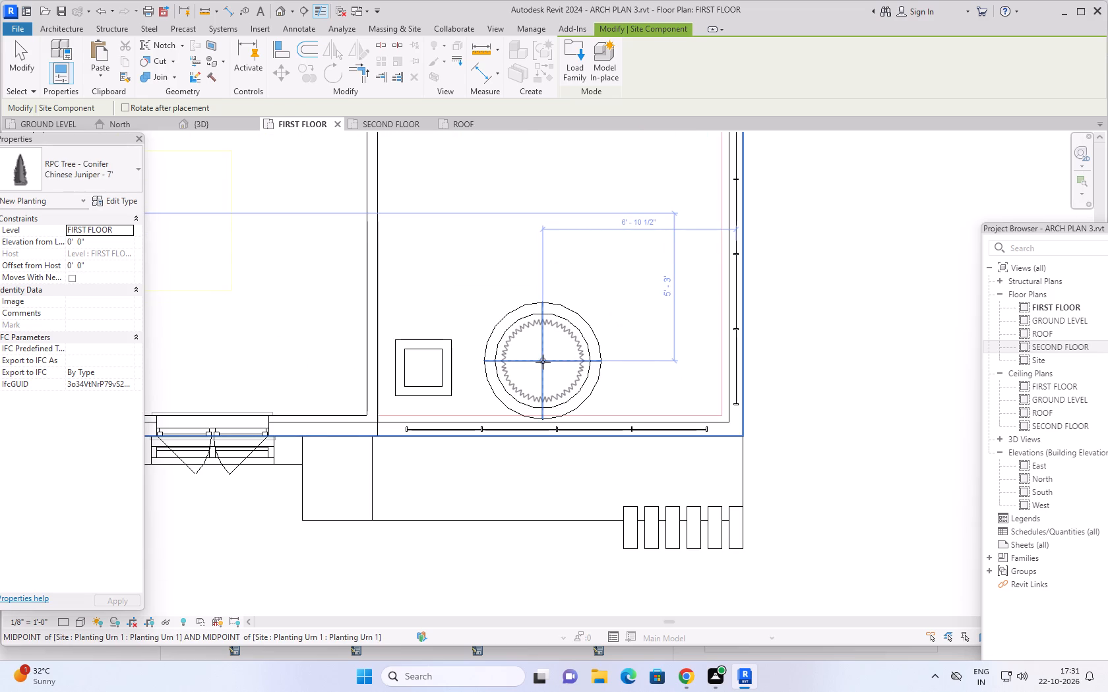
{"action": "left_click", "coordinate": [543, 362]}
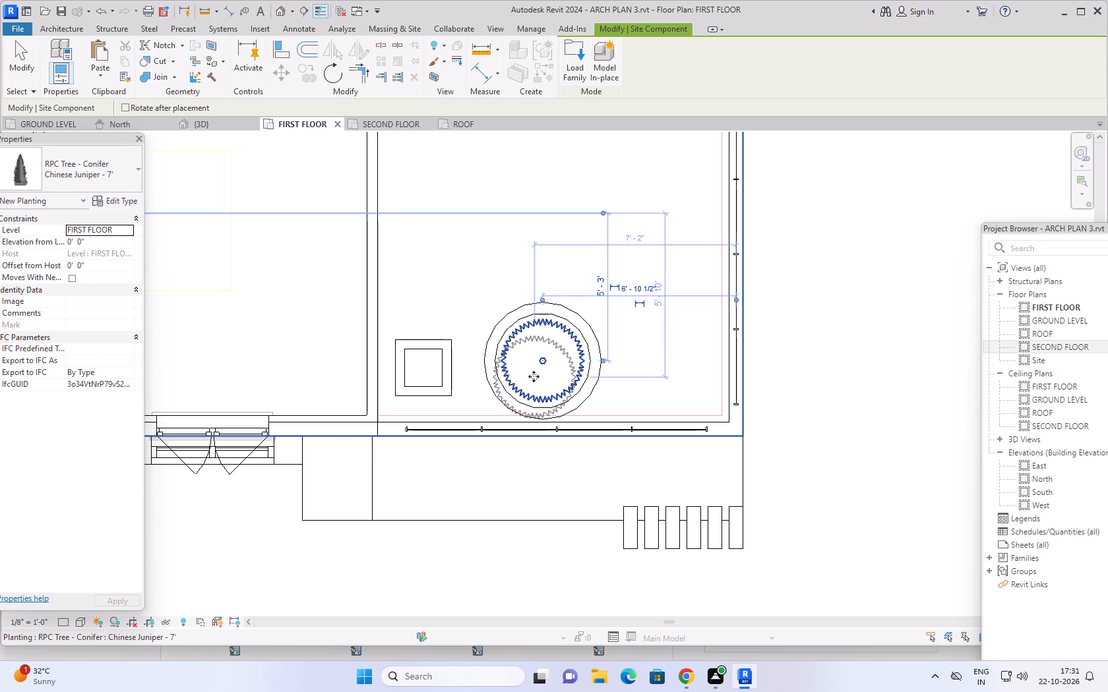
Choose the RPC Tree - Deciduous type Japanese Cherry - 15' for placement and set its type height to 7'.
{"action": "left_click", "coordinate": [111, 167]}
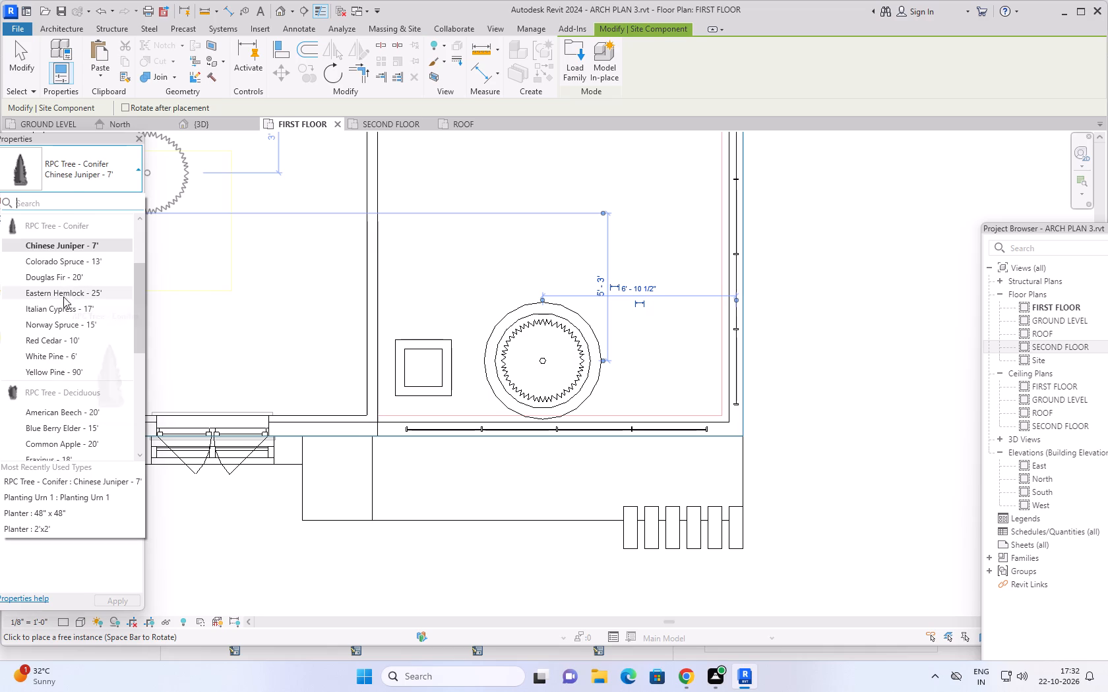
{"action": "scroll", "coordinate": [68, 328], "scroll_direction": "down", "scroll_amount": 1}
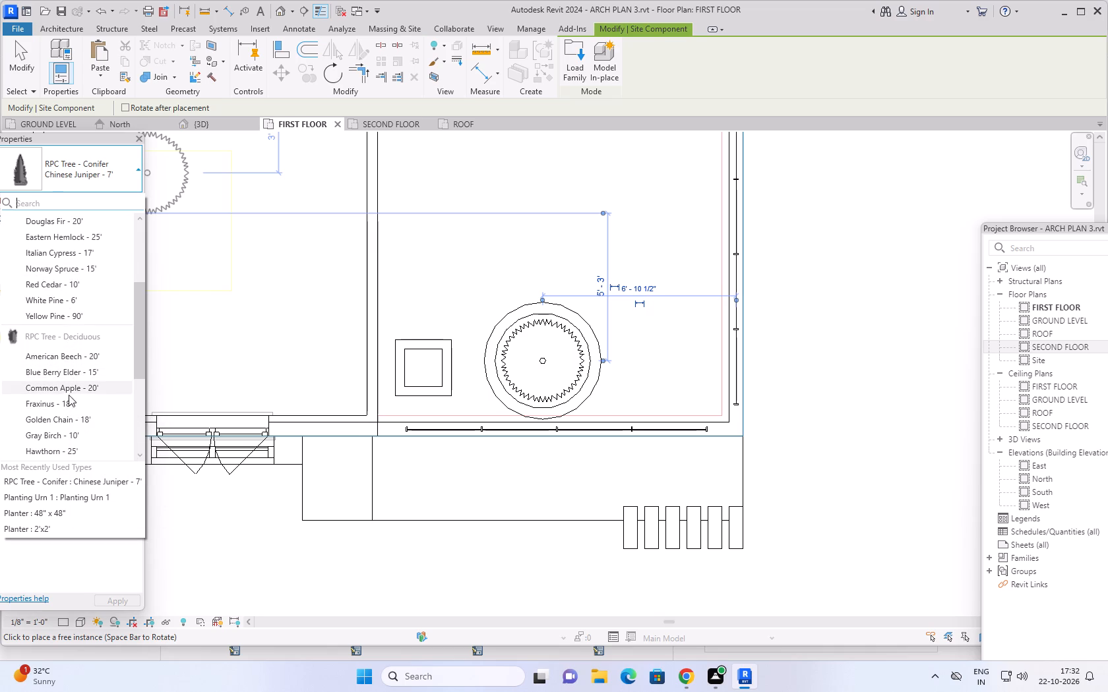
{"action": "scroll", "coordinate": [66, 415], "scroll_direction": "down", "scroll_amount": 1}
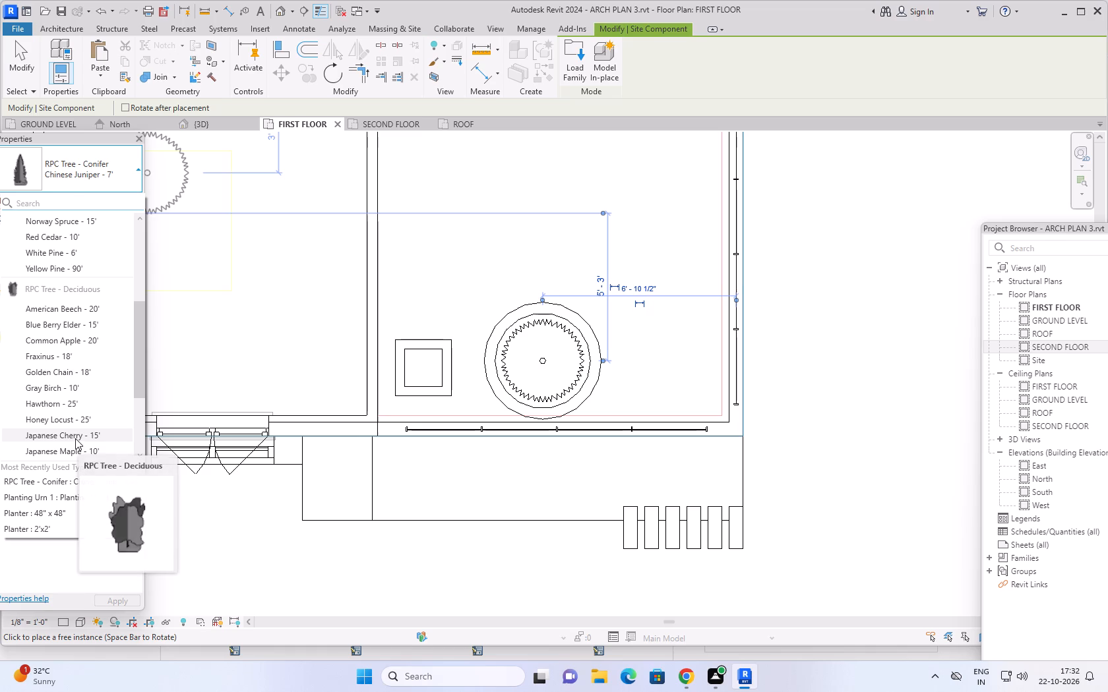
{"action": "scroll", "coordinate": [62, 392], "scroll_direction": "down", "scroll_amount": 2}
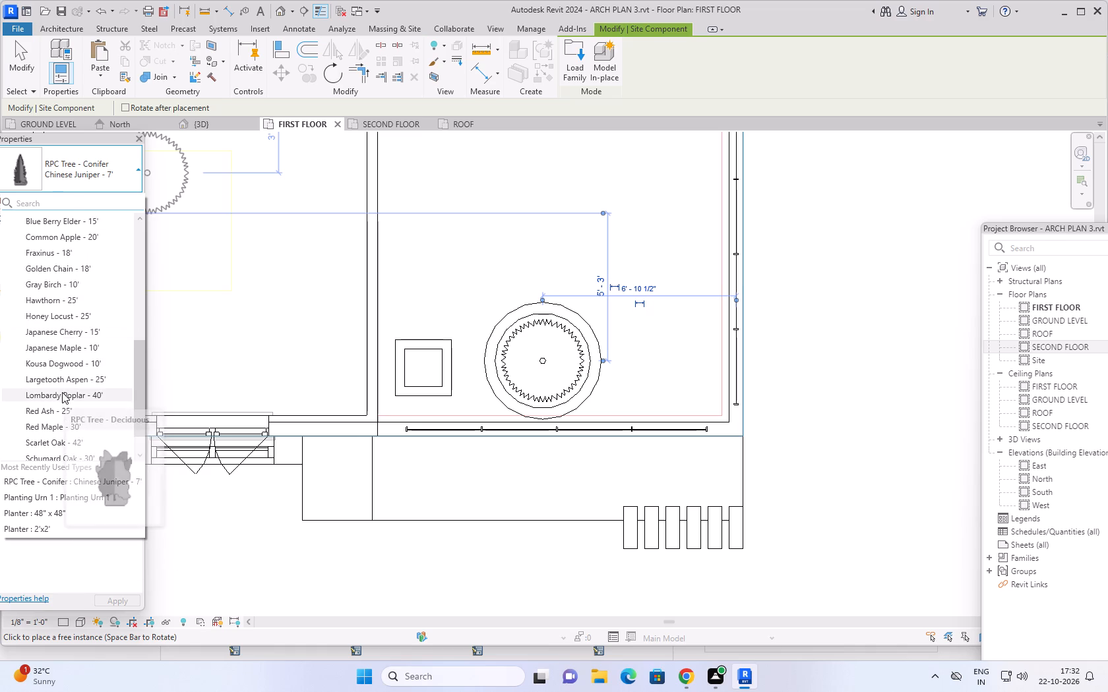
{"action": "scroll", "coordinate": [62, 392], "scroll_direction": "down", "scroll_amount": 4}
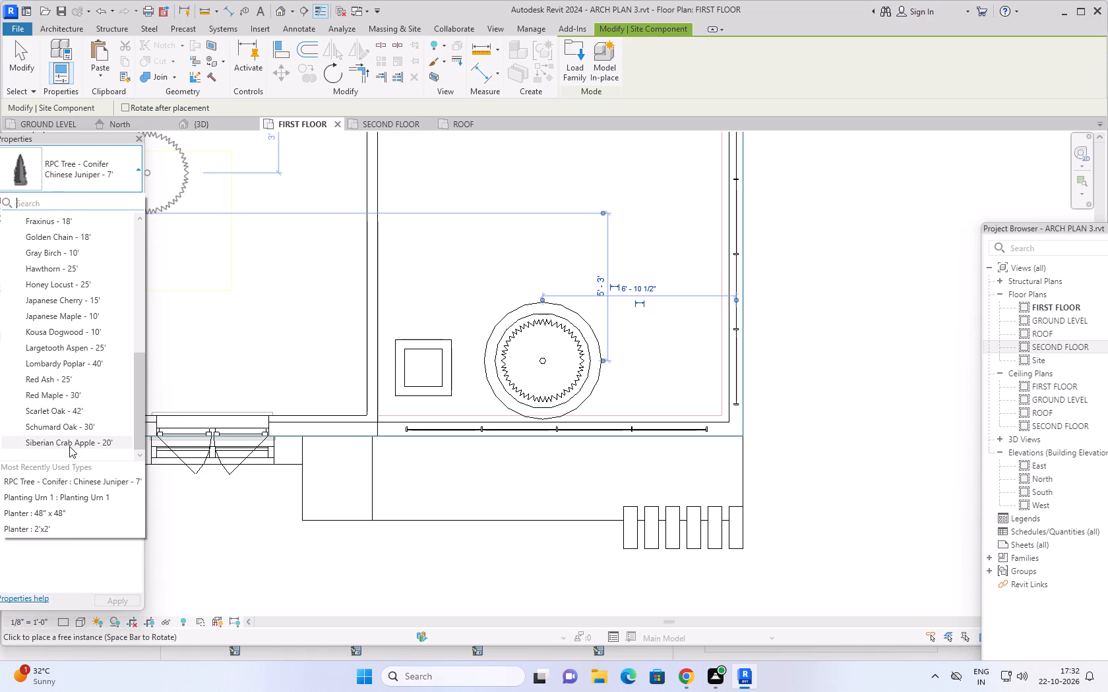
{"action": "left_click", "coordinate": [72, 299]}
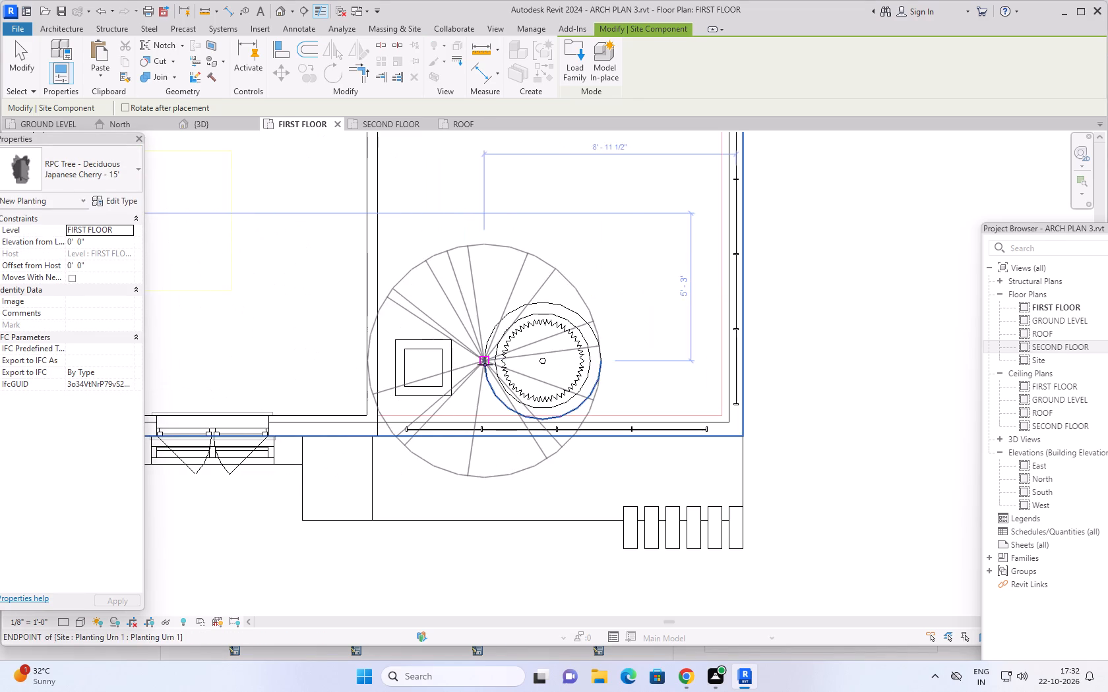
{"action": "left_click", "coordinate": [112, 197]}
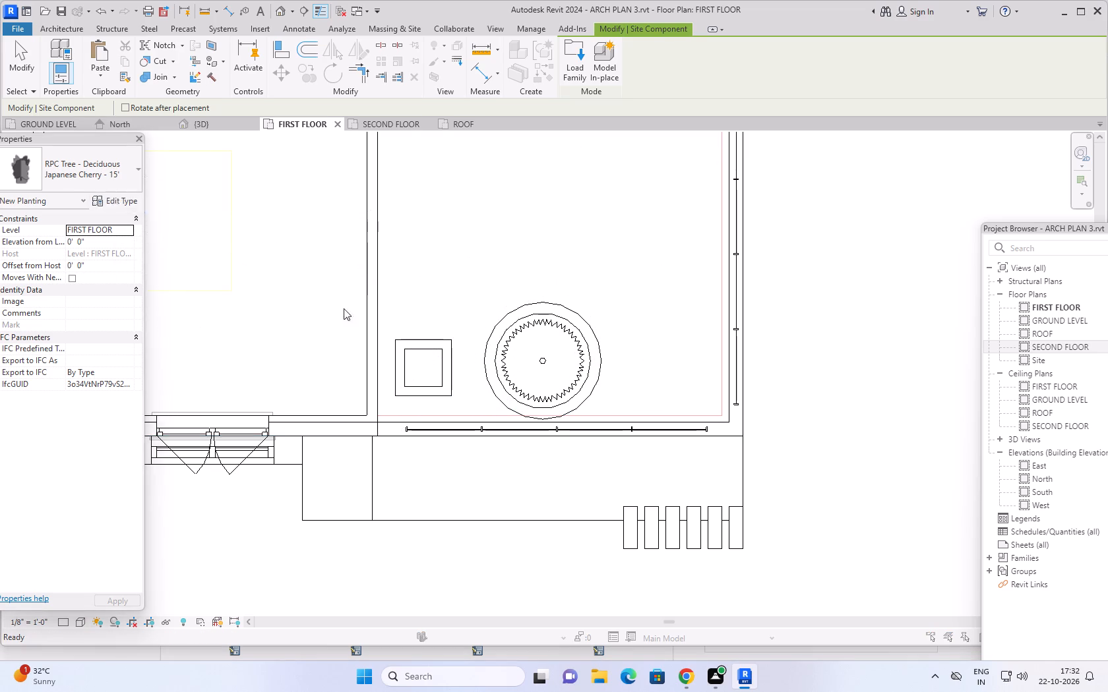
{"action": "left_click", "coordinate": [508, 331]}
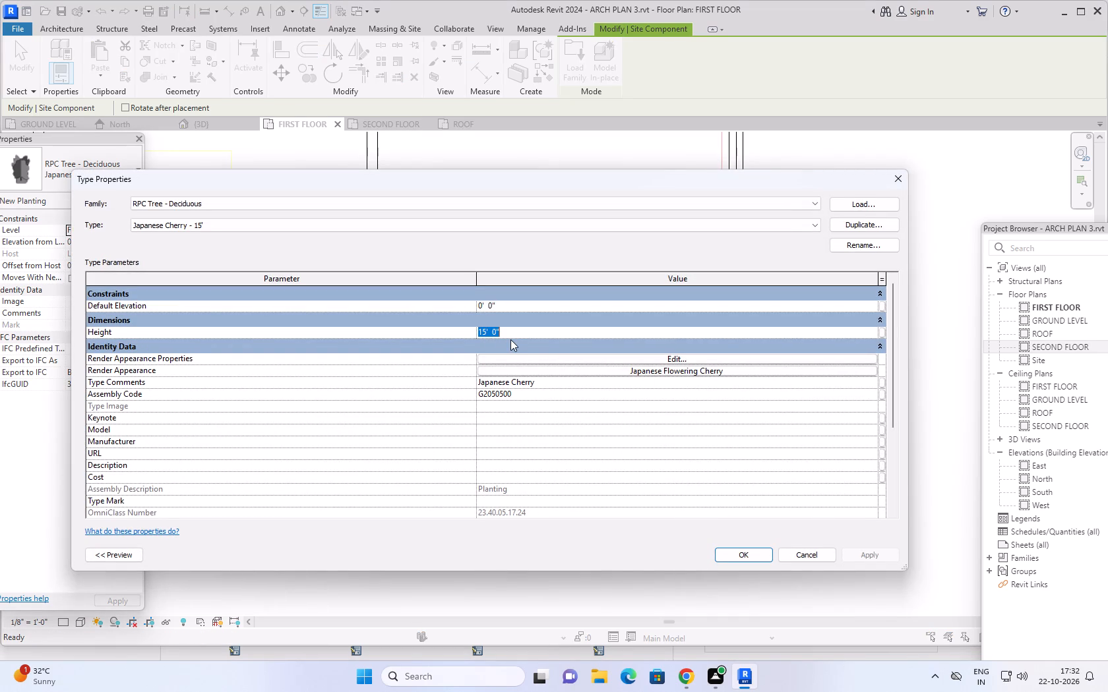
{"action": "type", "text": "7'"}
{"action": "key", "text": "Return"}
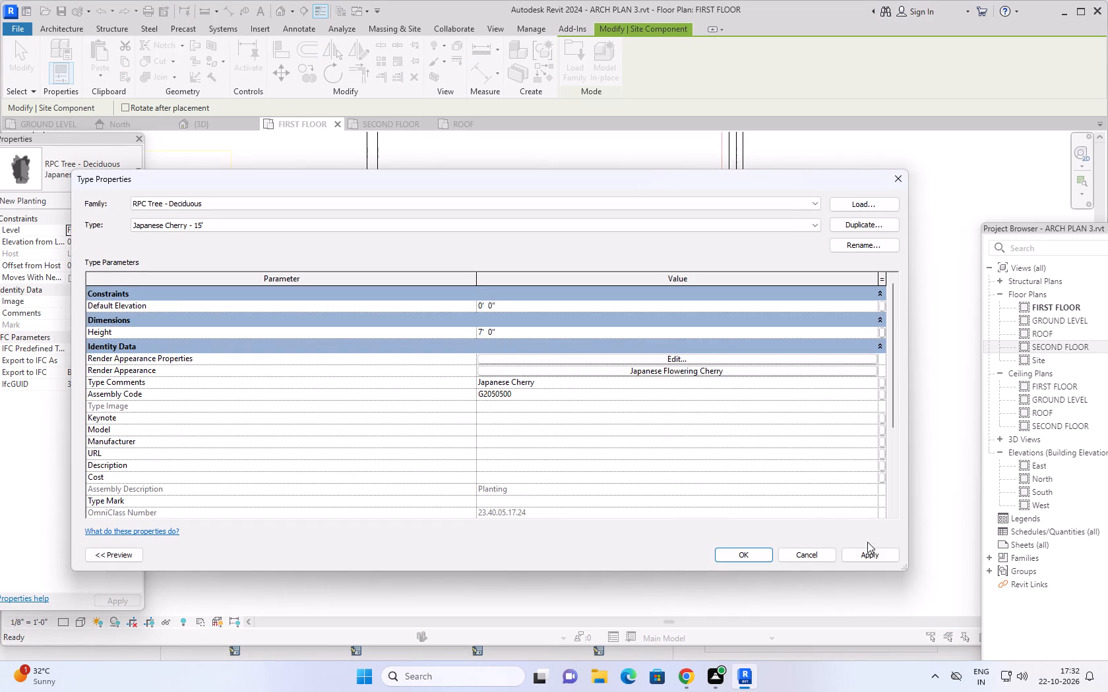
{"action": "left_click", "coordinate": [869, 550]}
{"action": "left_click", "coordinate": [743, 552]}
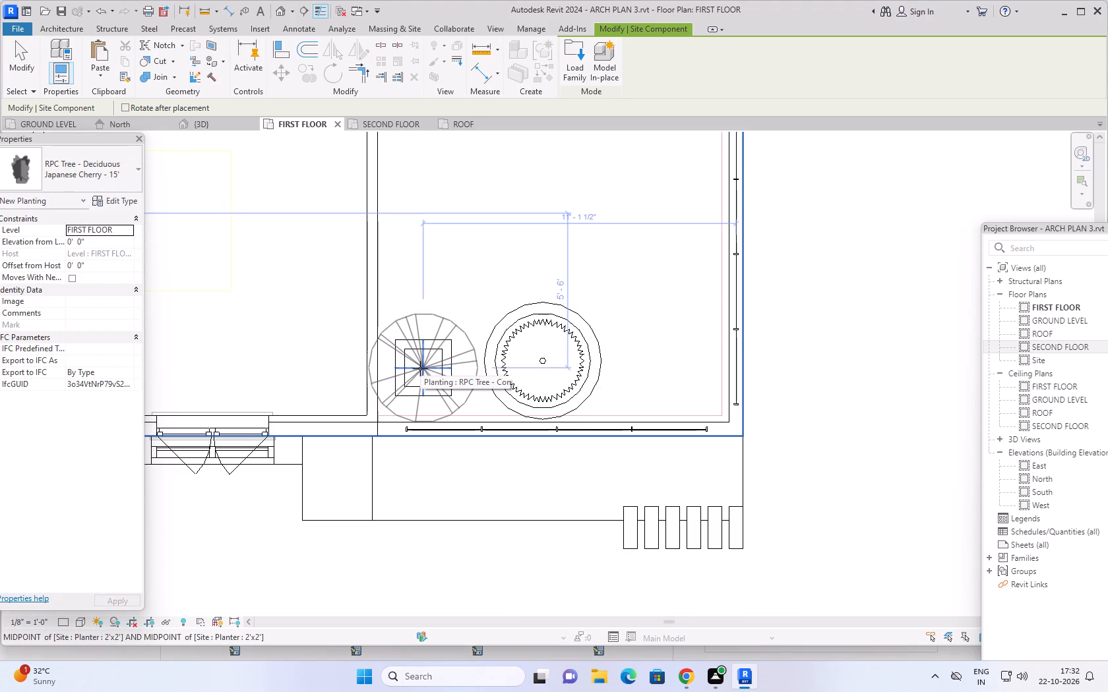
Place the Japanese Cherry at the centre of the 2'x2' planter beside the urn.
{"action": "scroll", "coordinate": [420, 368], "scroll_direction": "up", "scroll_amount": 5}
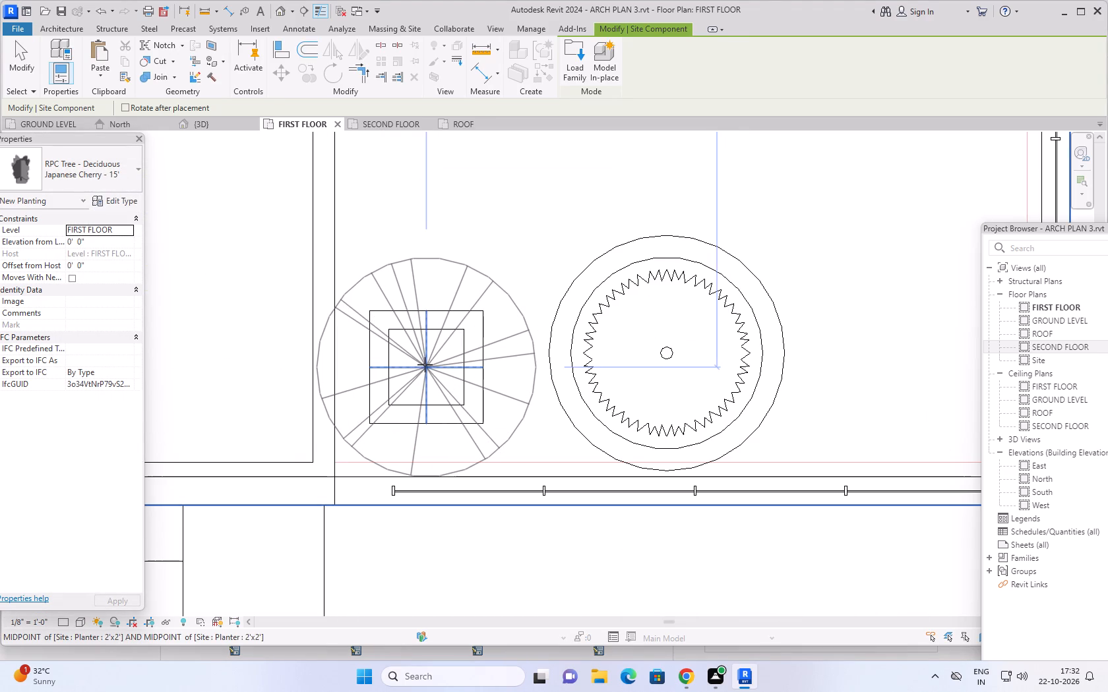
{"action": "left_click", "coordinate": [426, 366]}
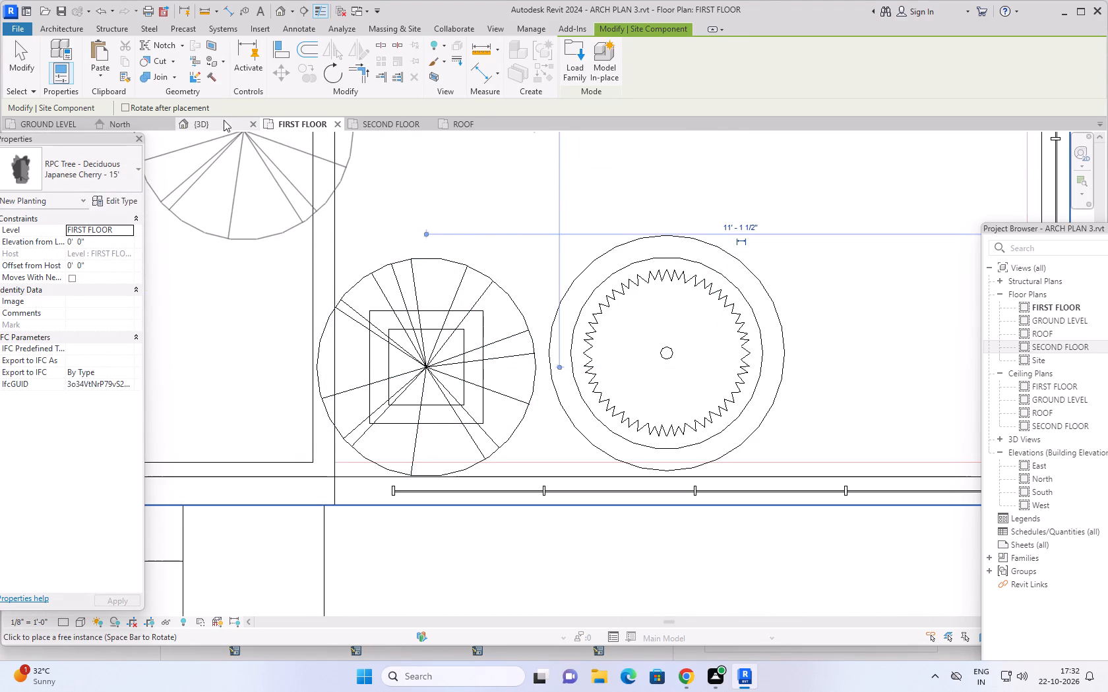
End component placement and inspect the planter and urn plants on the first-floor front balcony in the 3D view.
{"action": "left_click", "coordinate": [217, 124]}
{"action": "scroll", "coordinate": [593, 431], "scroll_direction": "down", "scroll_amount": 1}
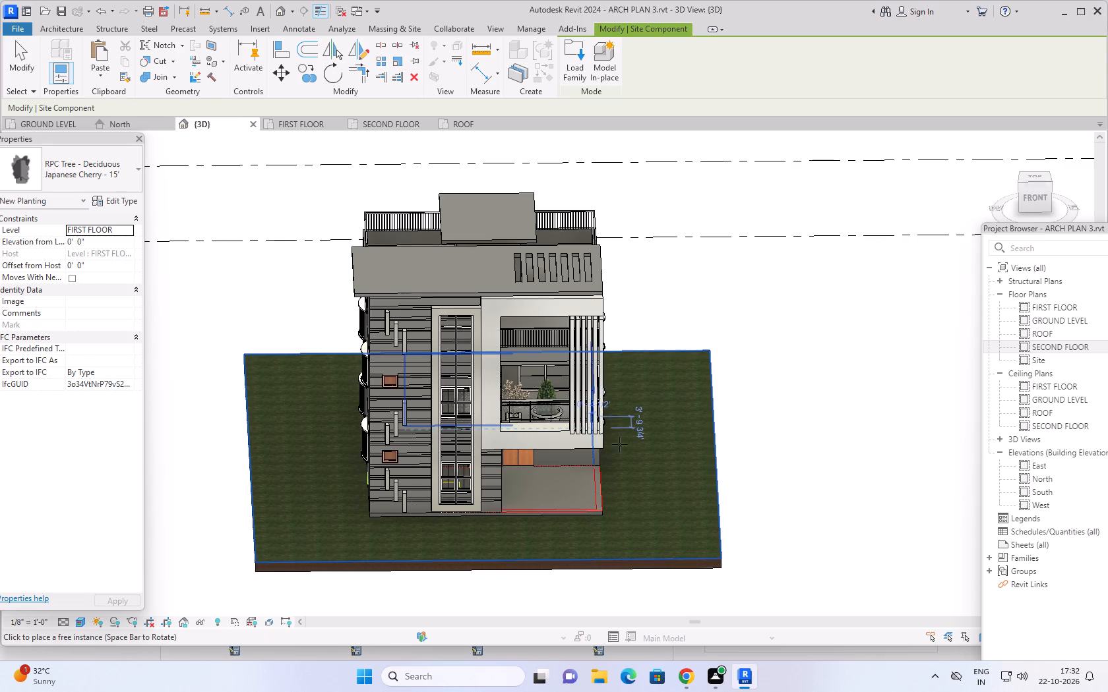
{"action": "middle_click_drag", "start_coordinate": [702, 455], "coordinate": [677, 376], "text": "shift"}
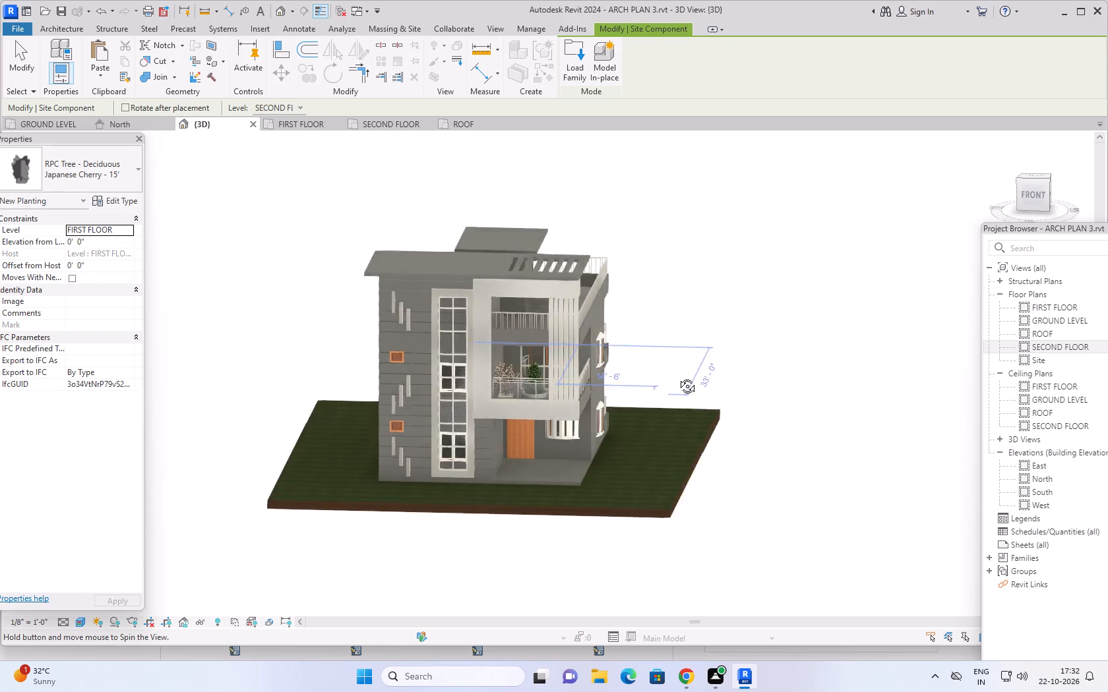
{"action": "middle_click_drag", "start_coordinate": [677, 376], "coordinate": [682, 389], "text": "shift"}
{"action": "key", "text": "Escape"}
{"action": "key", "text": "Escape"}
{"action": "scroll", "coordinate": [522, 406], "scroll_direction": "up", "scroll_amount": 3}
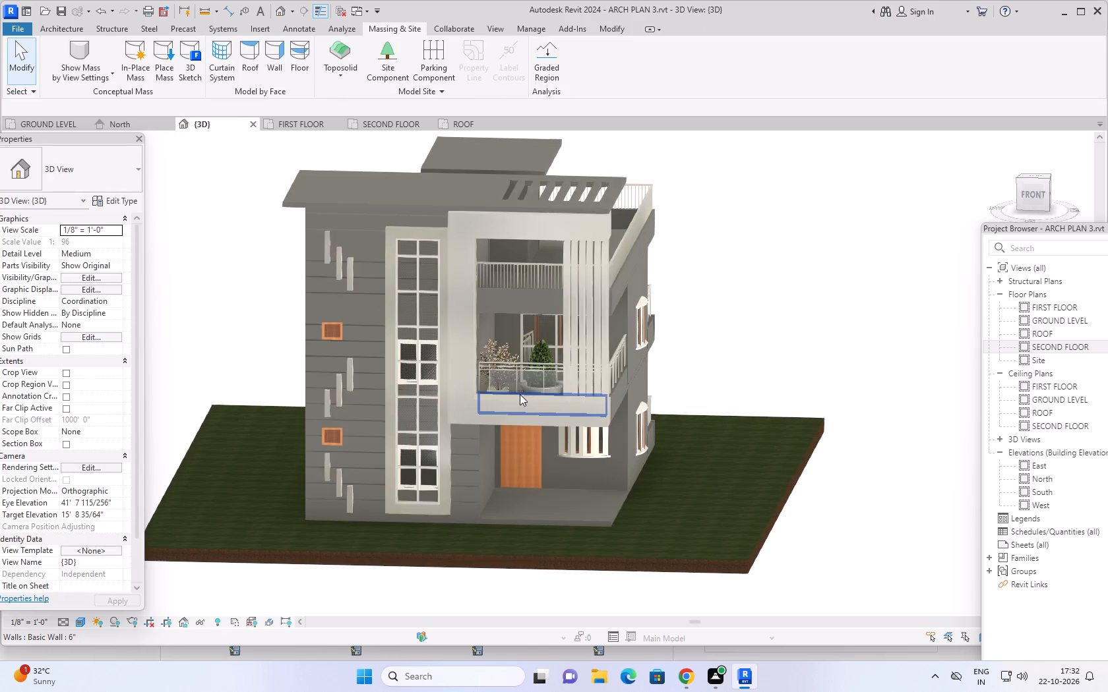
{"action": "scroll", "coordinate": [520, 392], "scroll_direction": "up", "scroll_amount": 2}
{"action": "middle_click_drag", "start_coordinate": [751, 359], "coordinate": [731, 374], "text": "shift"}
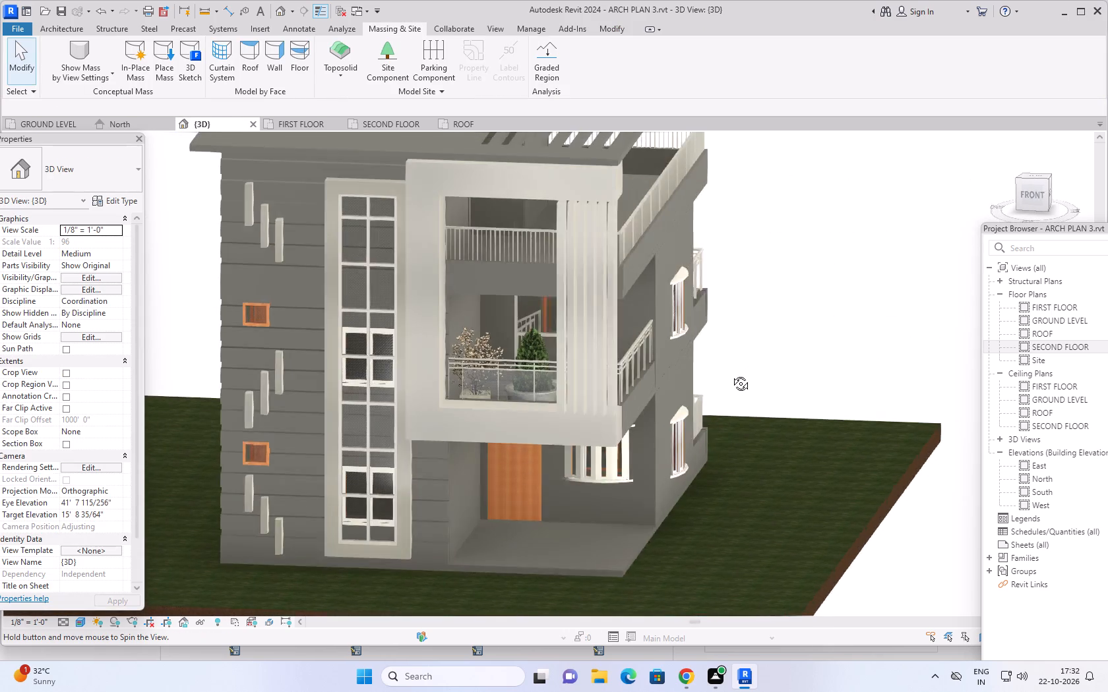
{"action": "middle_click_drag", "start_coordinate": [731, 374], "coordinate": [749, 386], "text": "shift"}
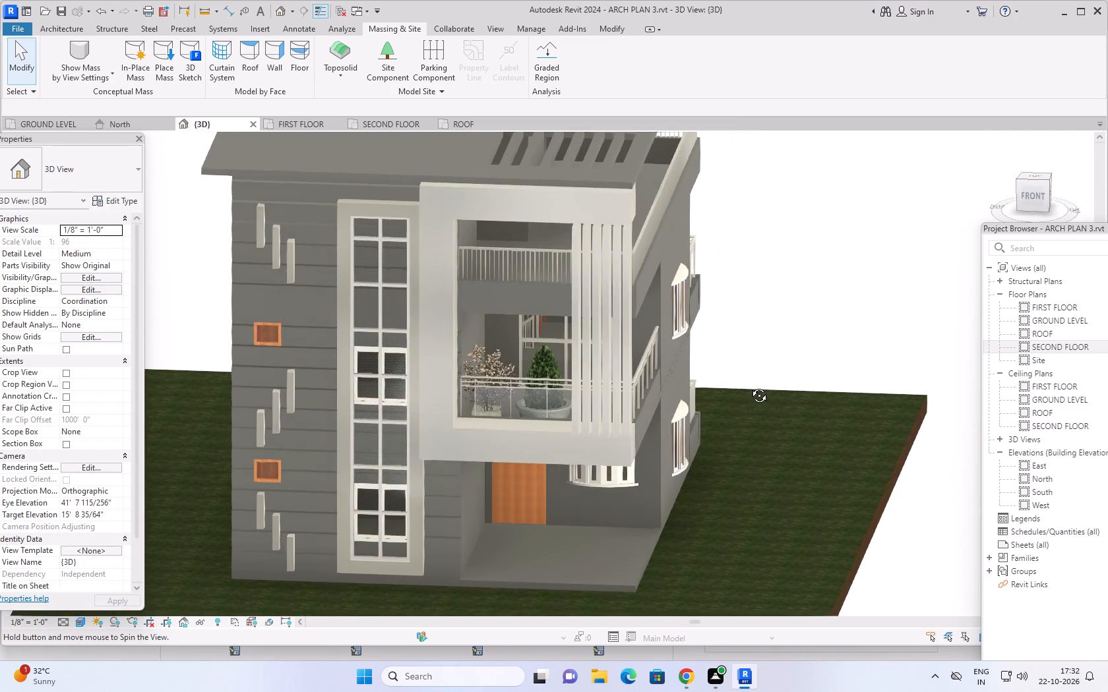
{"action": "middle_click_drag", "start_coordinate": [749, 386], "coordinate": [754, 382], "text": "shift"}
{"action": "scroll", "coordinate": [496, 405], "scroll_direction": "up", "scroll_amount": 3}
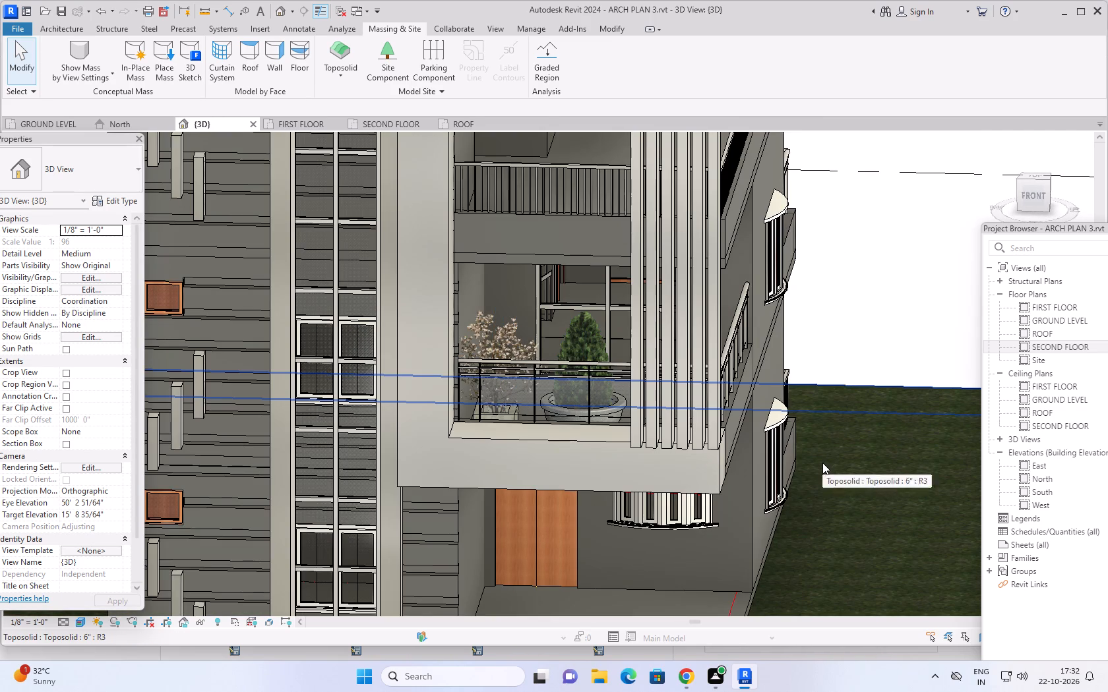
{"action": "middle_click_drag", "start_coordinate": [820, 463], "coordinate": [816, 394]}
{"action": "middle_click_drag", "start_coordinate": [816, 401], "coordinate": [827, 449], "text": "shift"}
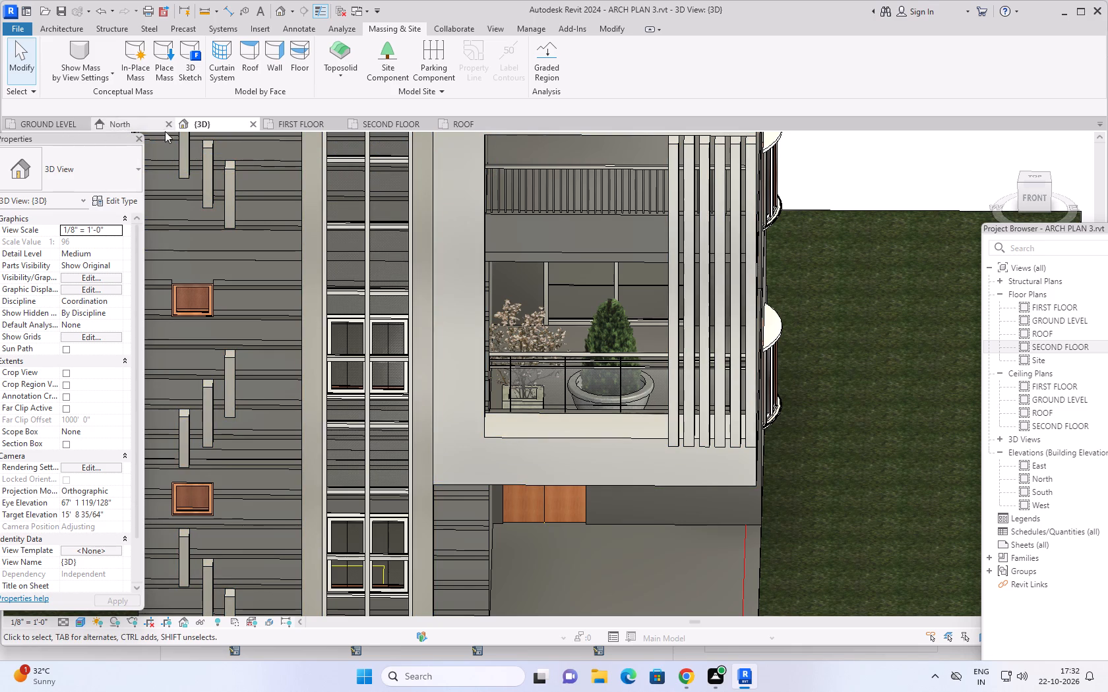
In the FIRST FLOOR plan, change the Japanese Cherry in the square planter to RPC Tree - Deciduous type Blue Berry Elder - 15'.
{"action": "left_click", "coordinate": [300, 123]}
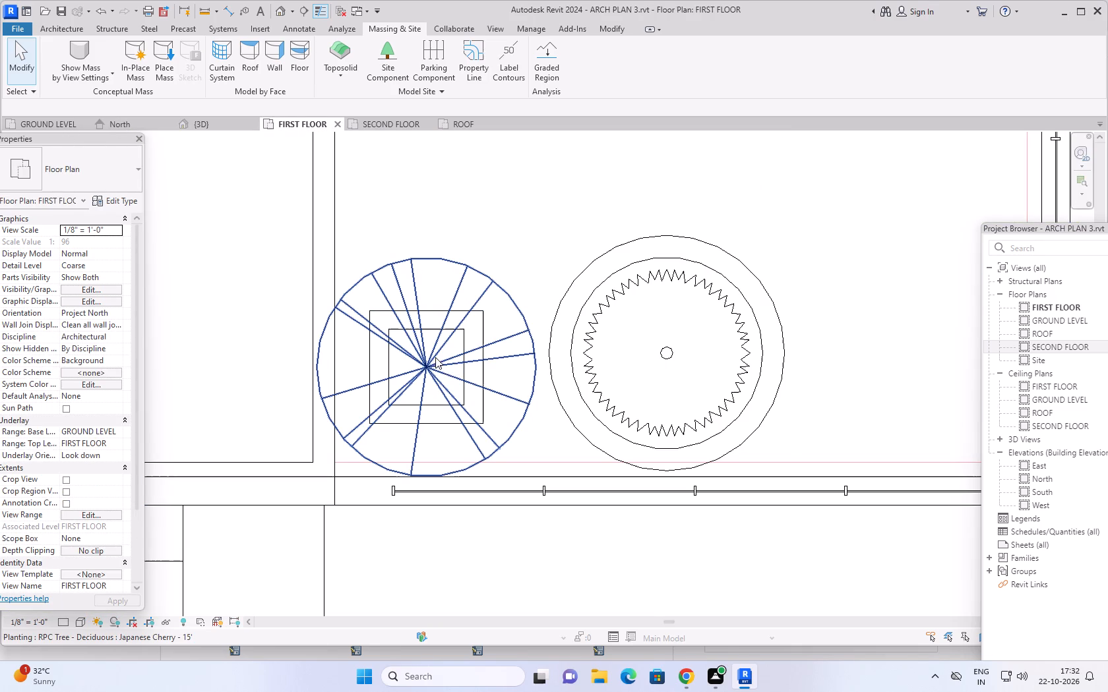
{"action": "left_click", "coordinate": [432, 362]}
{"action": "left_click", "coordinate": [111, 168]}
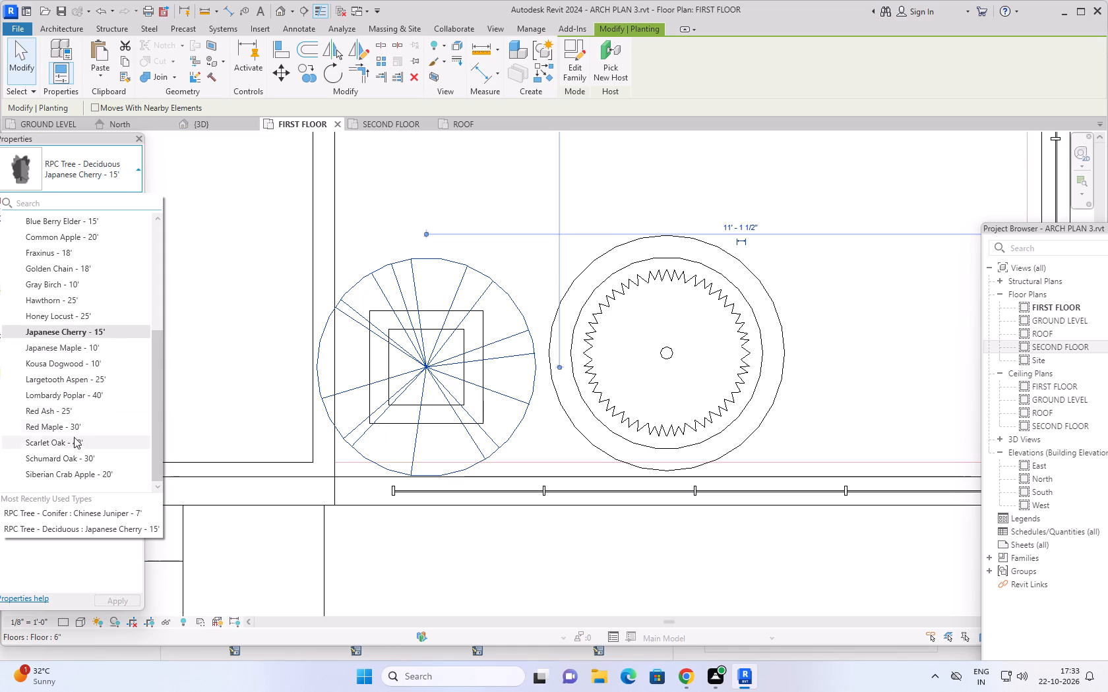
{"action": "scroll", "coordinate": [73, 303], "scroll_direction": "up", "scroll_amount": 1}
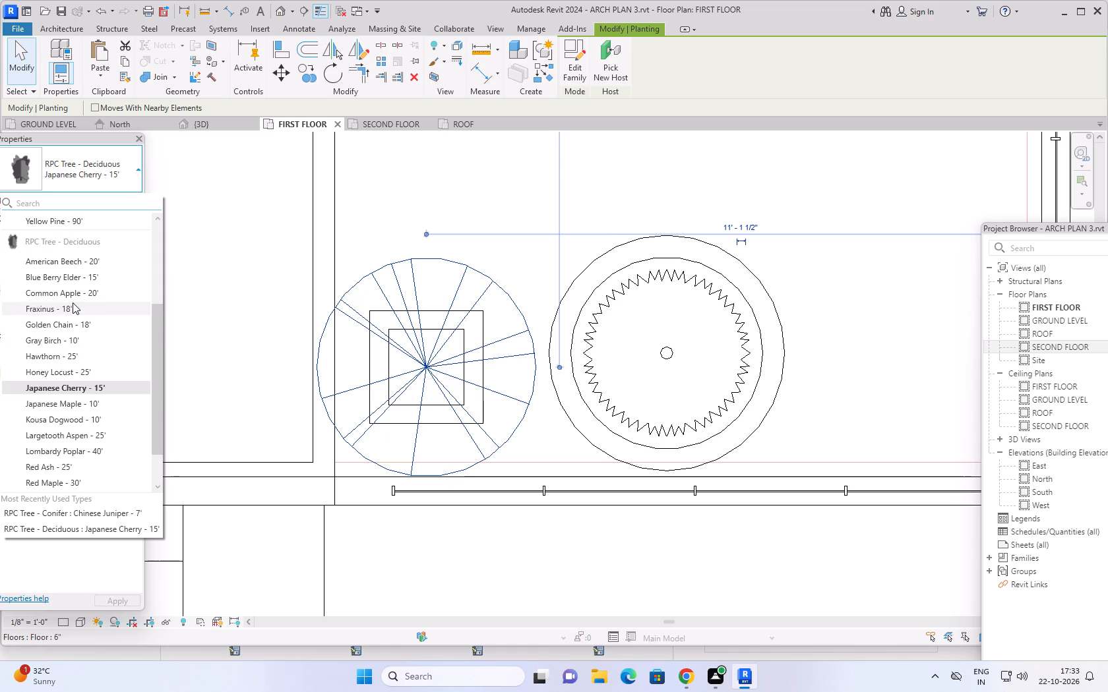
{"action": "scroll", "coordinate": [97, 283], "scroll_direction": "up", "scroll_amount": 1}
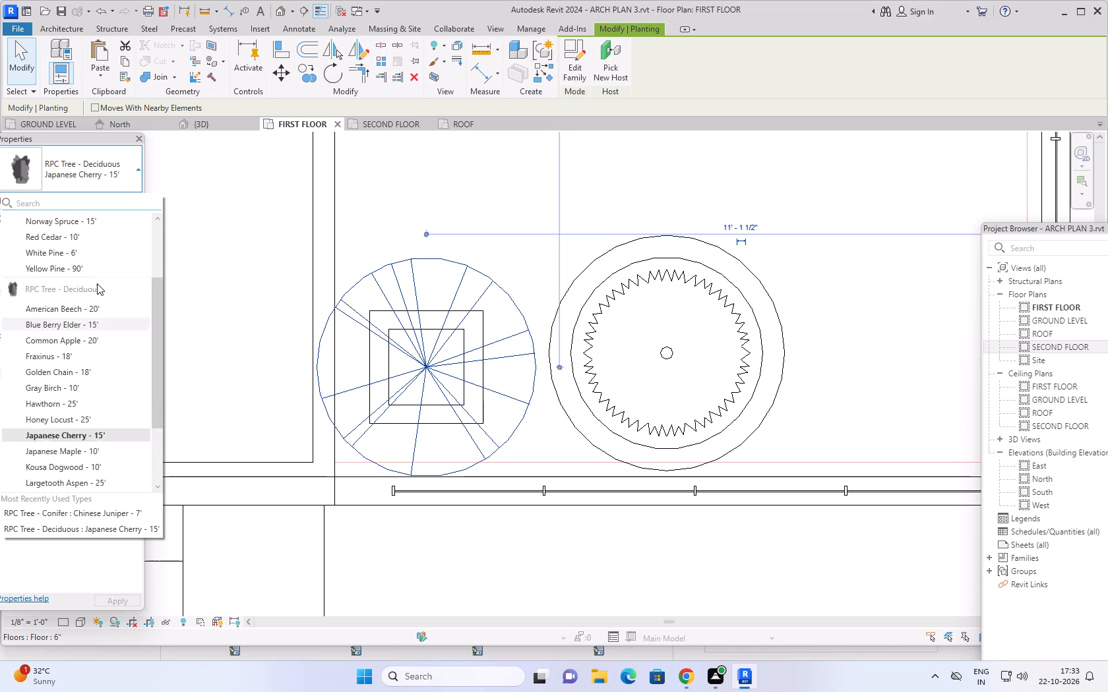
{"action": "scroll", "coordinate": [97, 283], "scroll_direction": "up", "scroll_amount": 2}
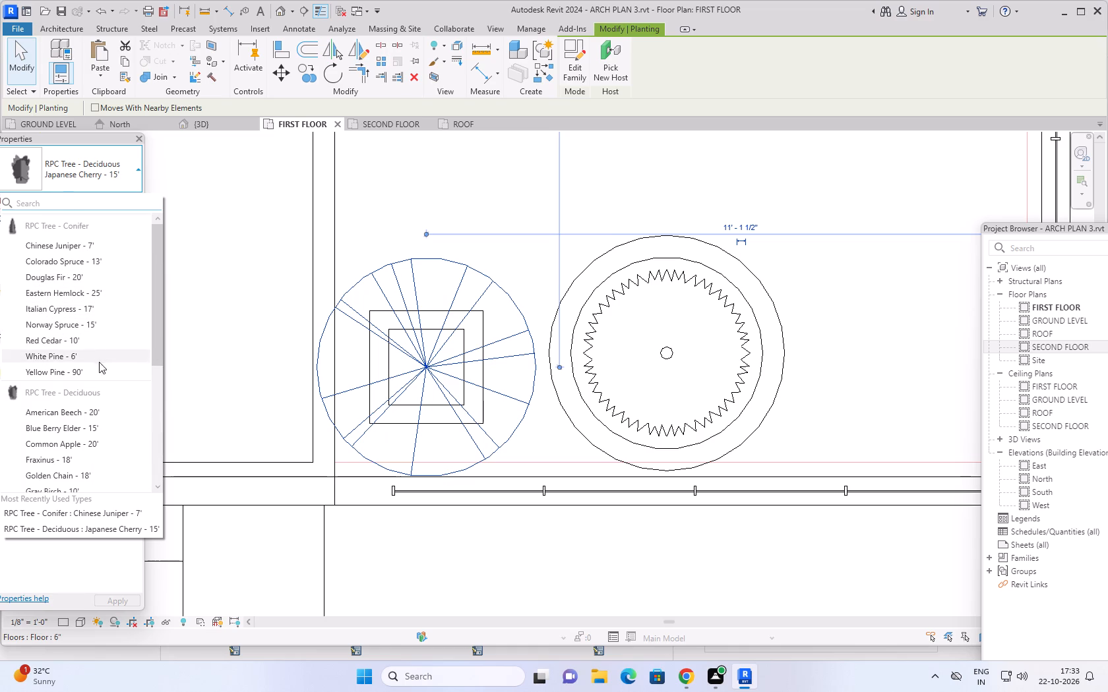
{"action": "scroll", "coordinate": [106, 324], "scroll_direction": "up", "scroll_amount": 3}
{"action": "scroll", "coordinate": [106, 252], "scroll_direction": "up", "scroll_amount": 1}
{"action": "scroll", "coordinate": [92, 312], "scroll_direction": "down", "scroll_amount": 3}
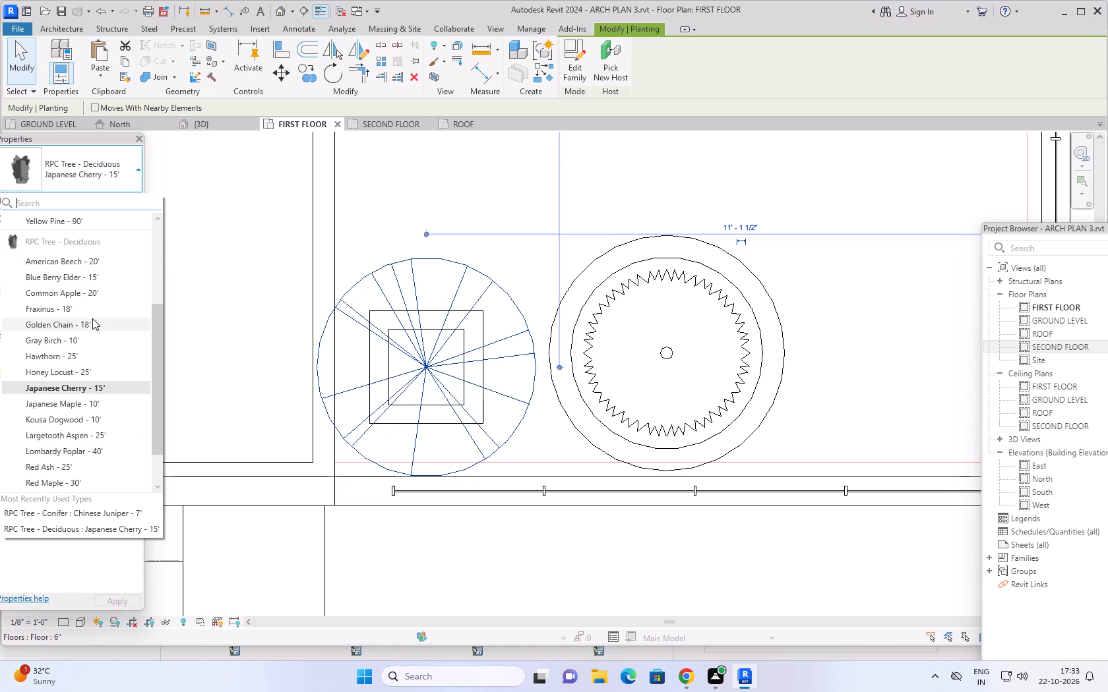
{"action": "scroll", "coordinate": [92, 322], "scroll_direction": "down", "scroll_amount": 2}
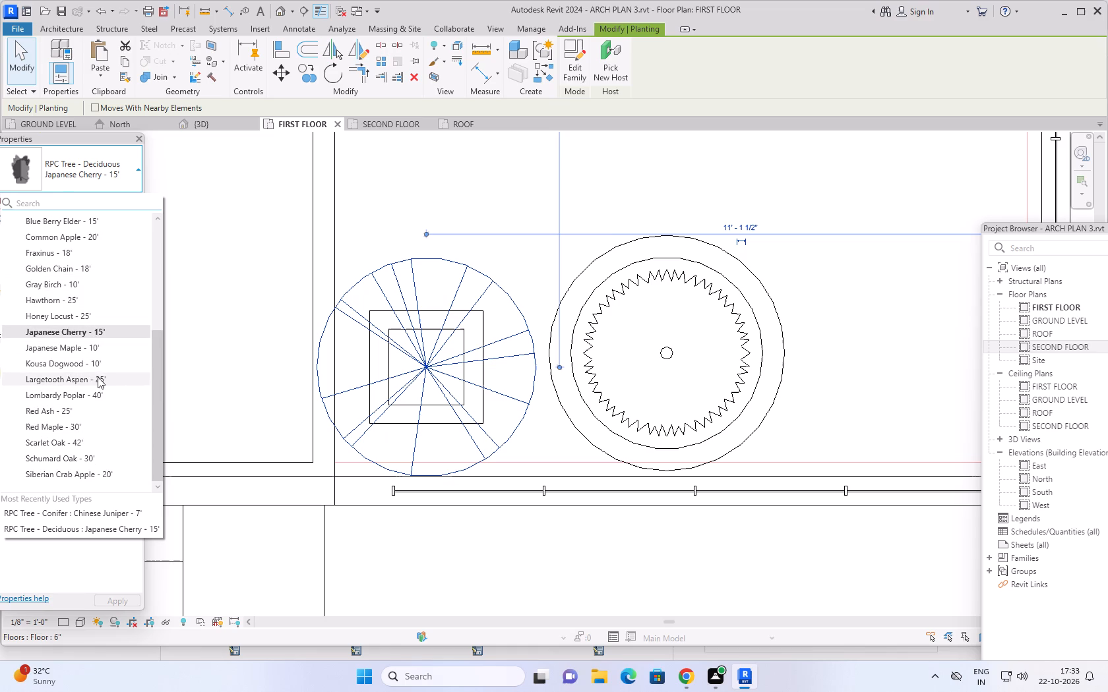
{"action": "scroll", "coordinate": [100, 480], "scroll_direction": "down", "scroll_amount": 2}
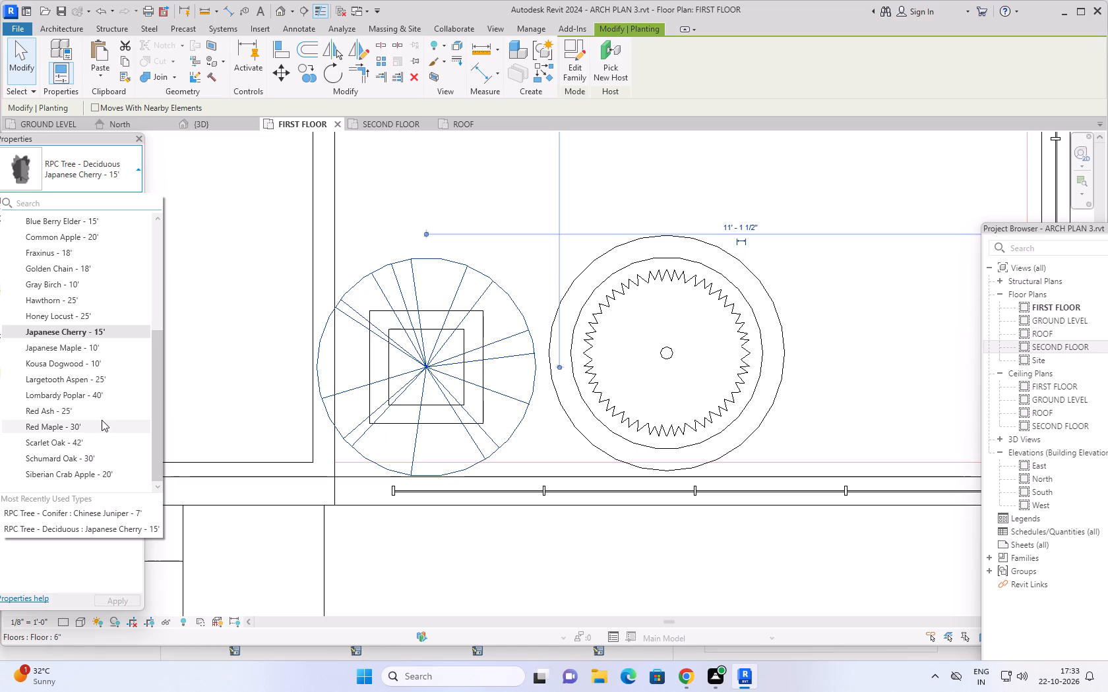
{"action": "scroll", "coordinate": [104, 409], "scroll_direction": "up", "scroll_amount": 1}
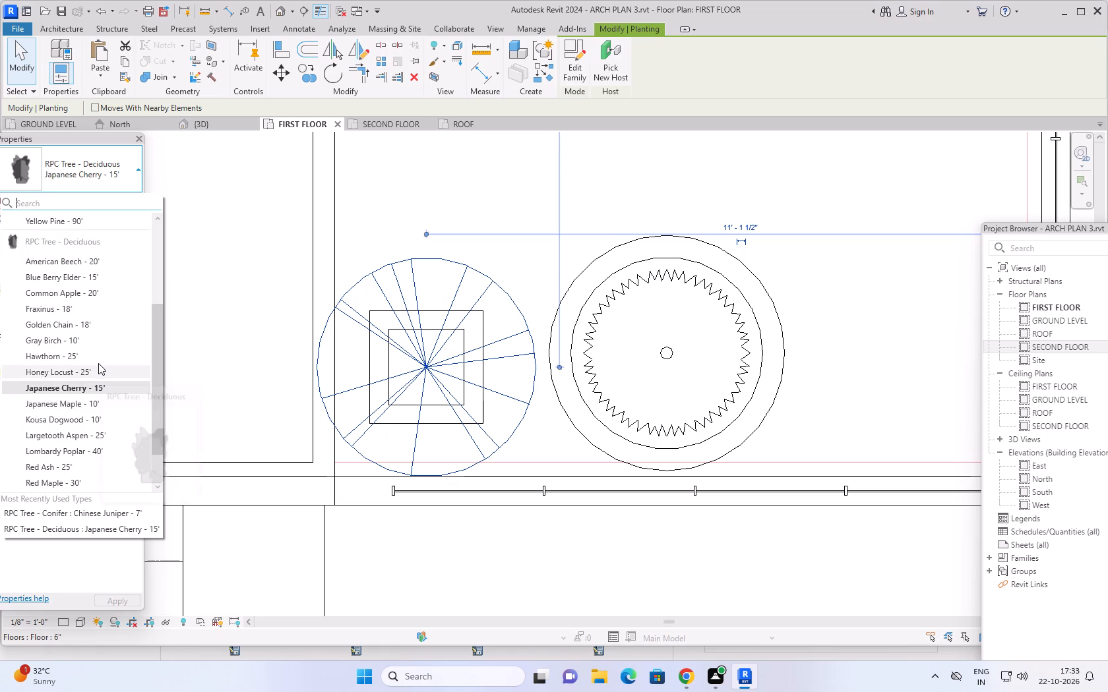
{"action": "scroll", "coordinate": [90, 331], "scroll_direction": "up", "scroll_amount": 2}
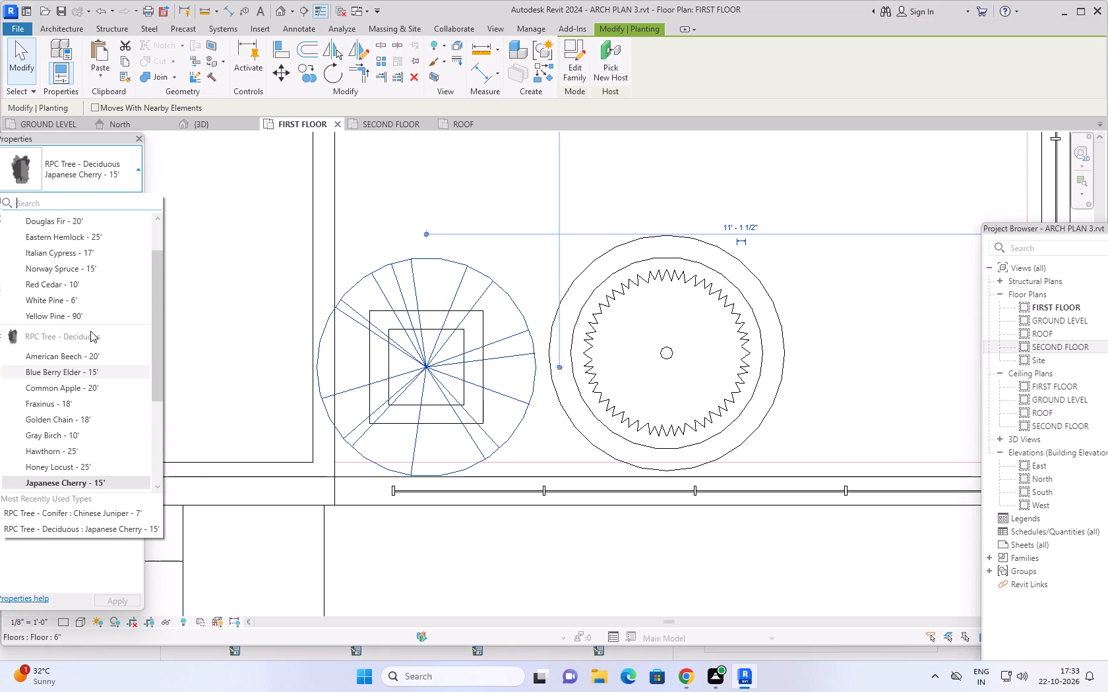
{"action": "scroll", "coordinate": [91, 331], "scroll_direction": "up", "scroll_amount": 1}
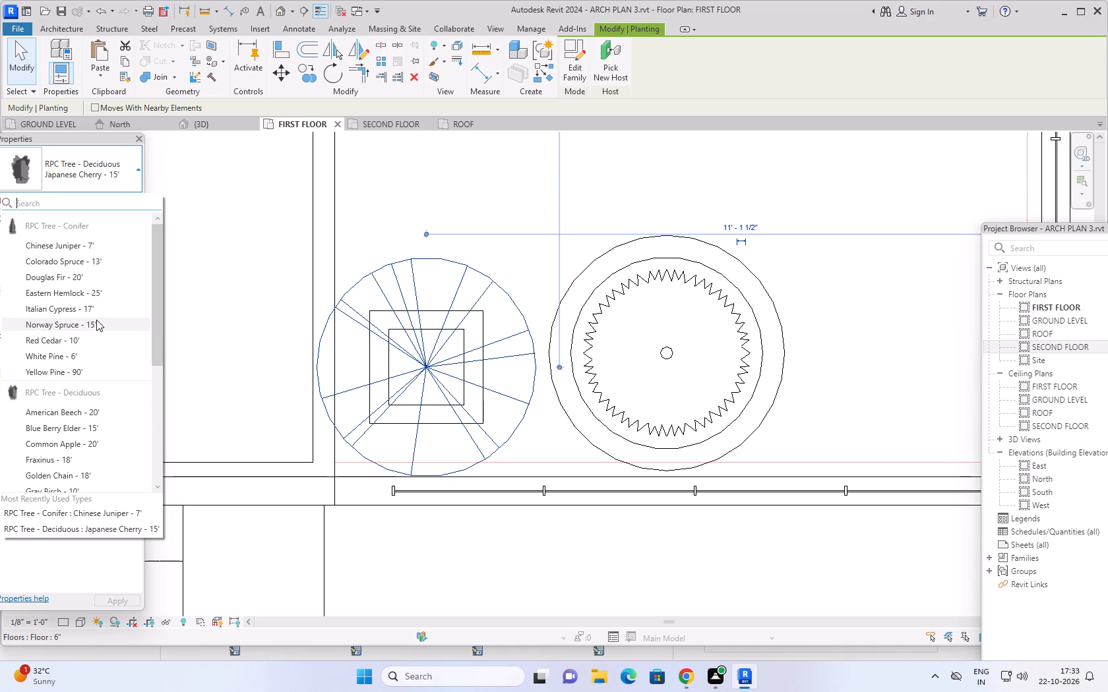
{"action": "scroll", "coordinate": [92, 297], "scroll_direction": "up", "scroll_amount": 2}
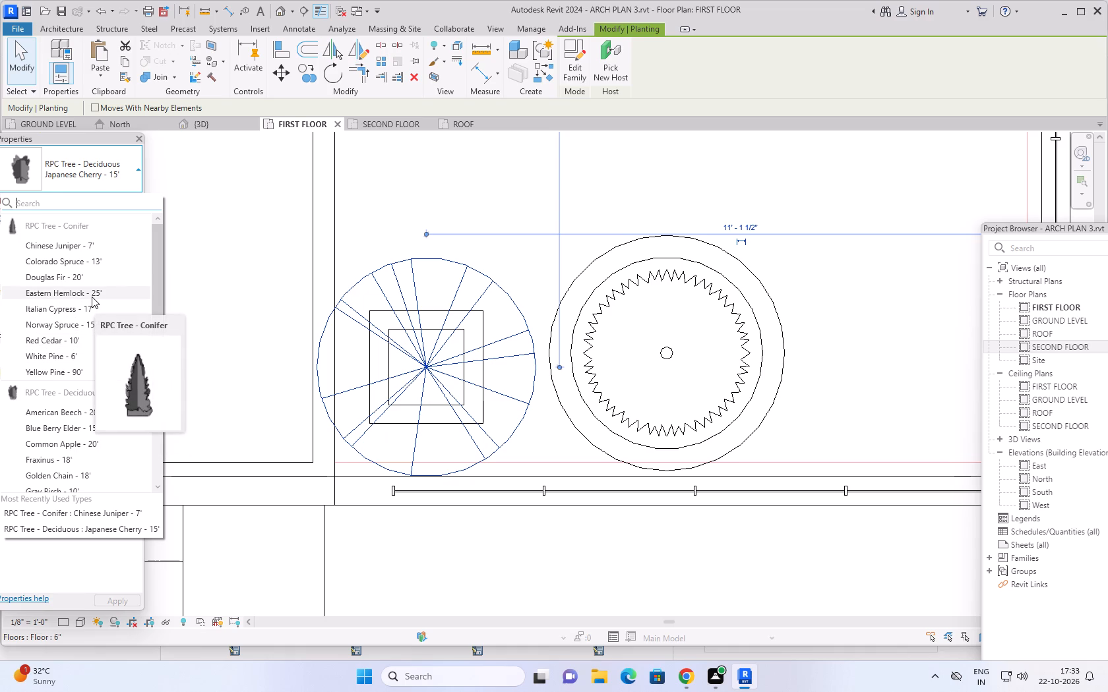
{"action": "scroll", "coordinate": [92, 297], "scroll_direction": "up", "scroll_amount": 1}
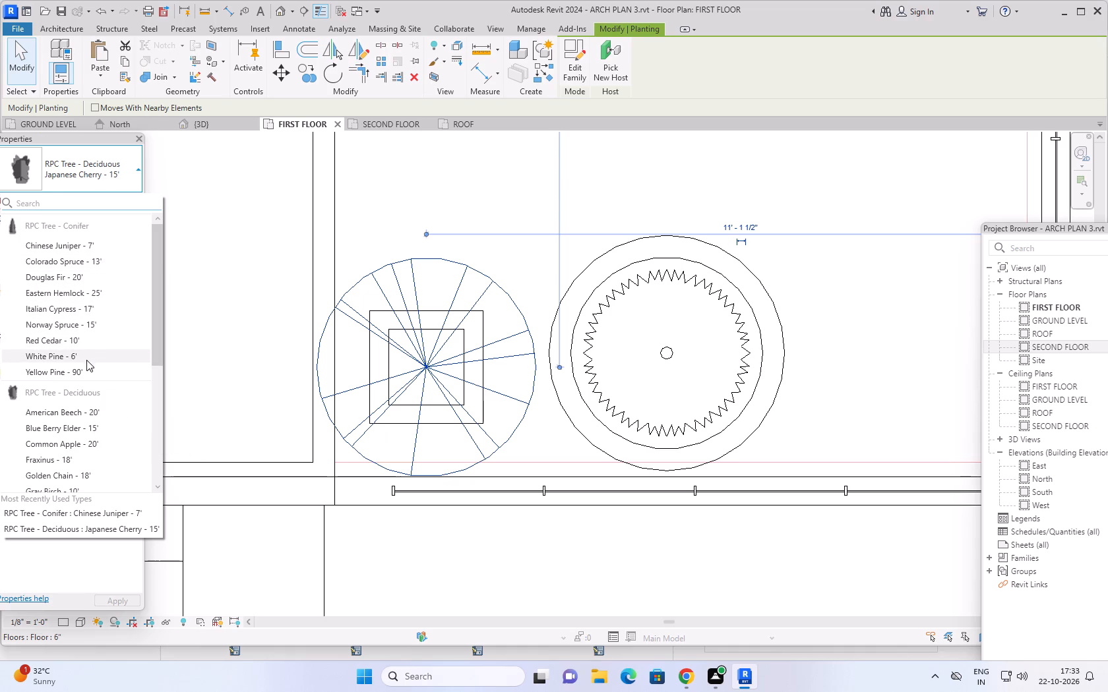
{"action": "left_click", "coordinate": [89, 426]}
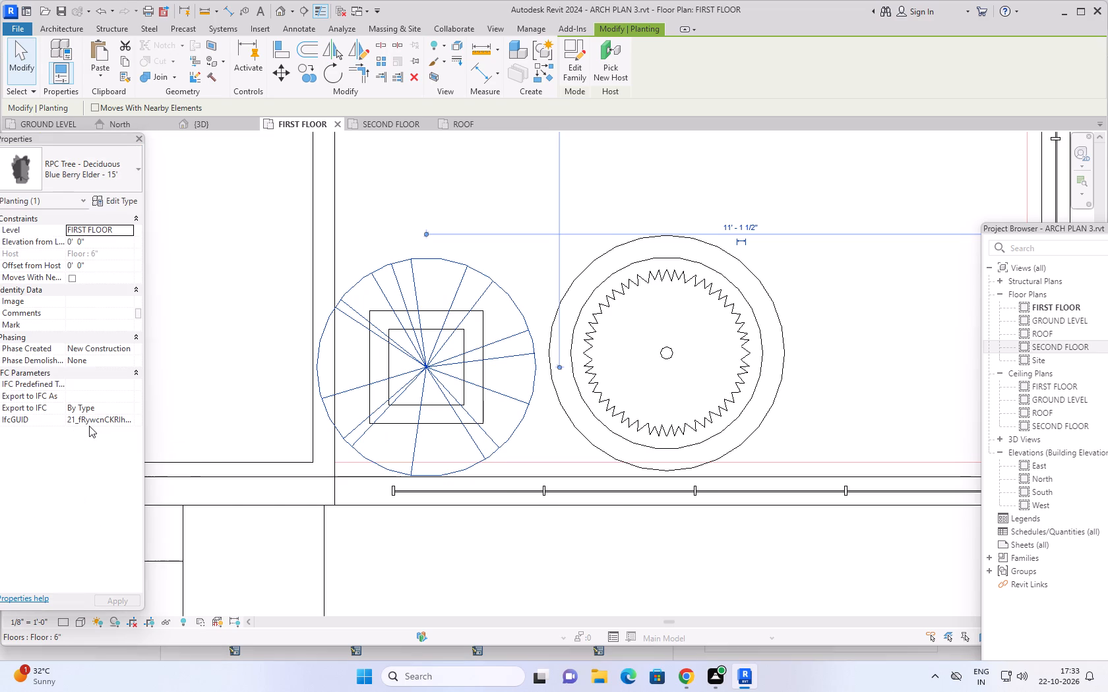
Set the Blue Berry Elder type height to 7' and check the planter tree in the 3D view.
{"action": "left_click", "coordinate": [114, 202]}
{"action": "left_click", "coordinate": [522, 332]}
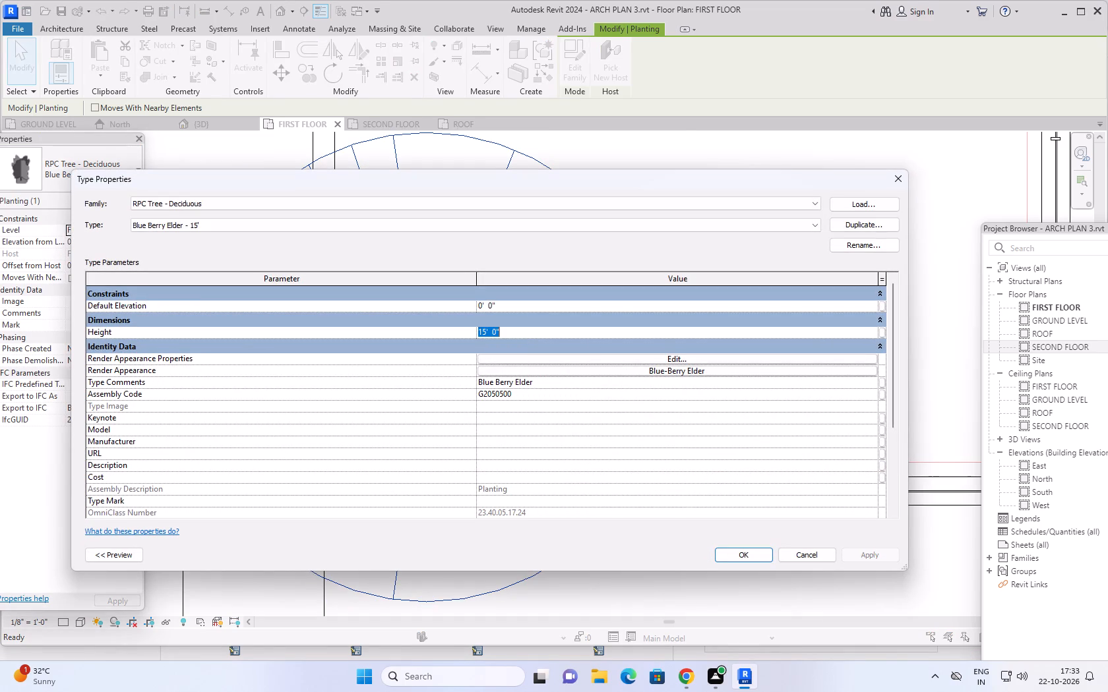
{"action": "key", "text": "7"}
{"action": "key", "text": "apostrophe"}
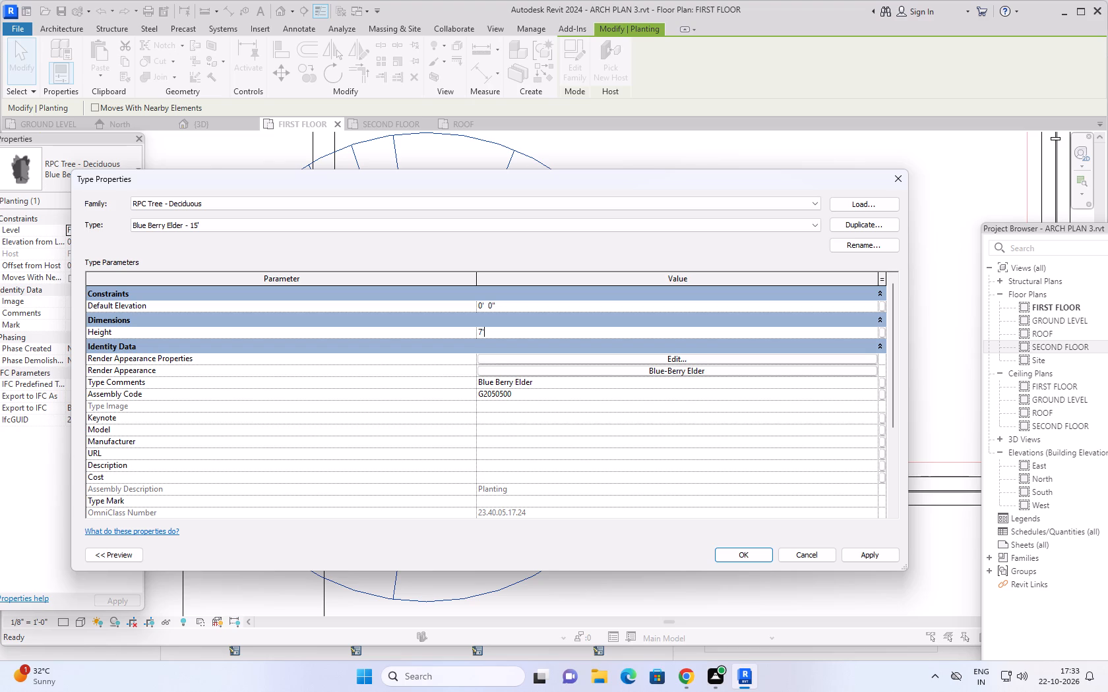
{"action": "key", "text": "Return"}
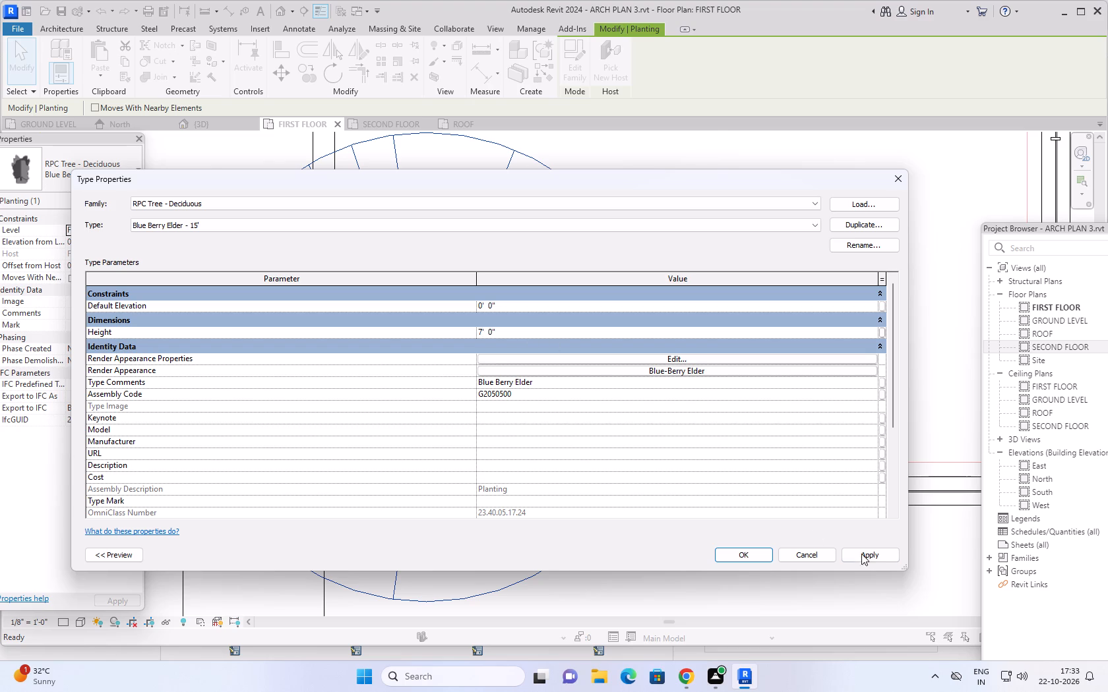
{"action": "left_click", "coordinate": [872, 552]}
{"action": "left_click", "coordinate": [754, 555]}
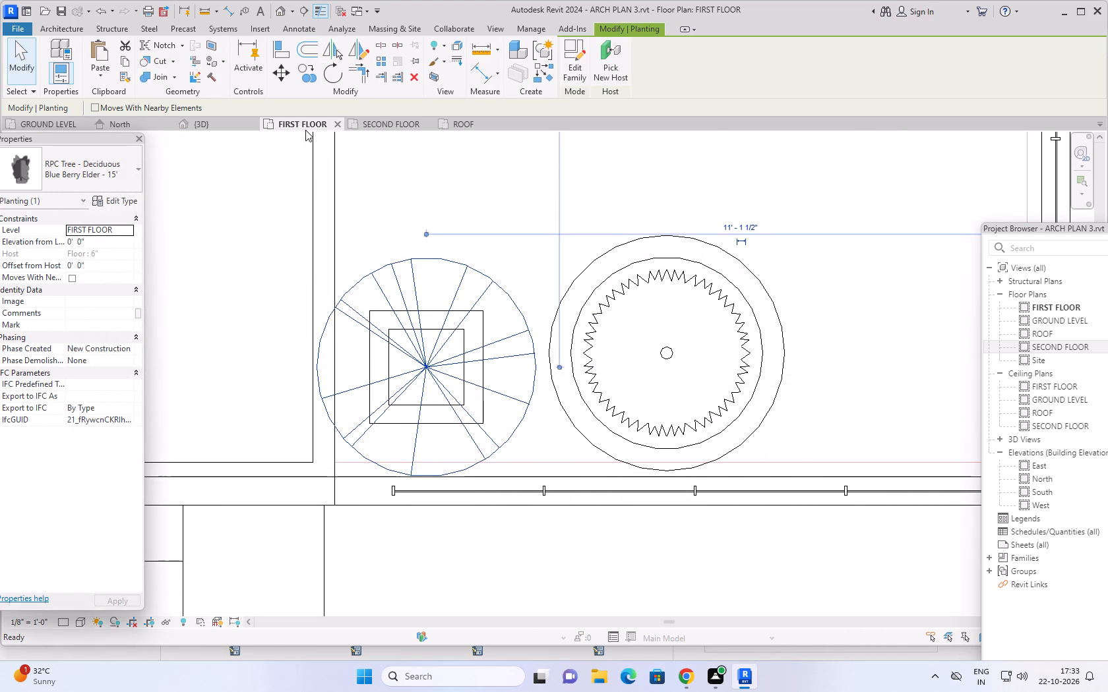
{"action": "left_click", "coordinate": [209, 121]}
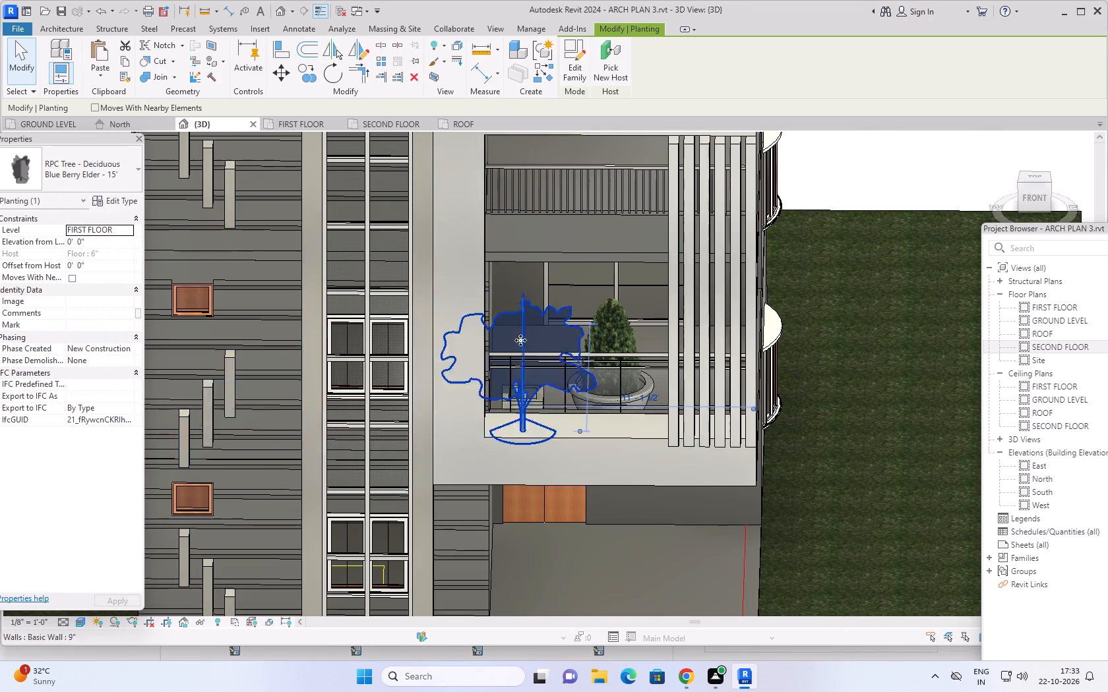
{"action": "left_click", "coordinate": [861, 187]}
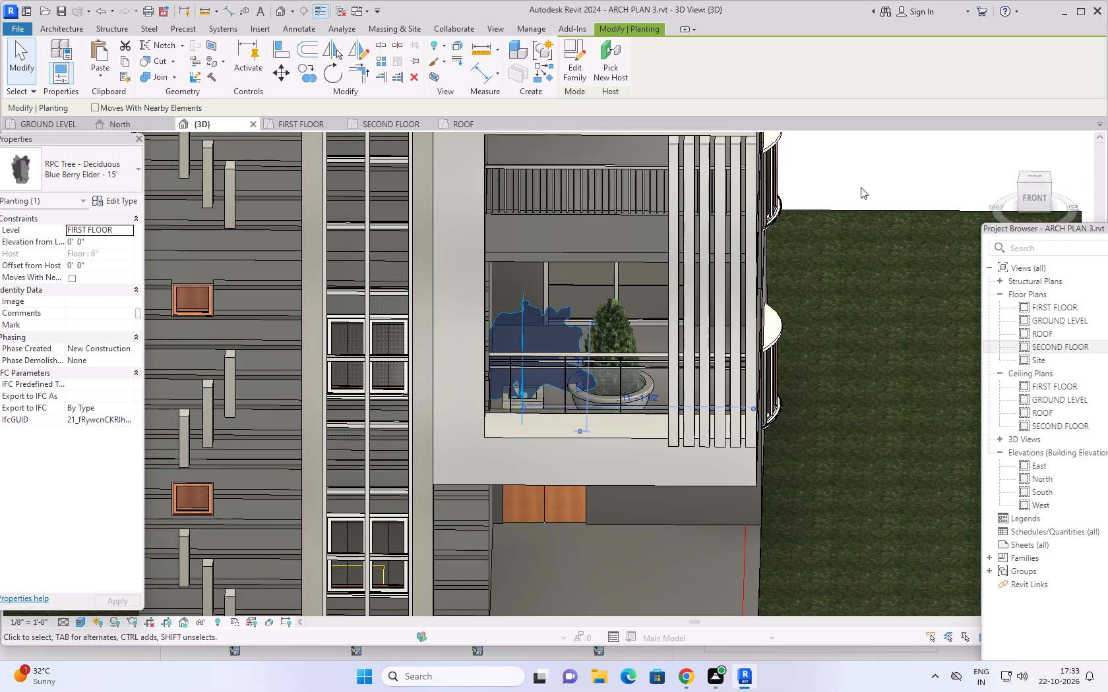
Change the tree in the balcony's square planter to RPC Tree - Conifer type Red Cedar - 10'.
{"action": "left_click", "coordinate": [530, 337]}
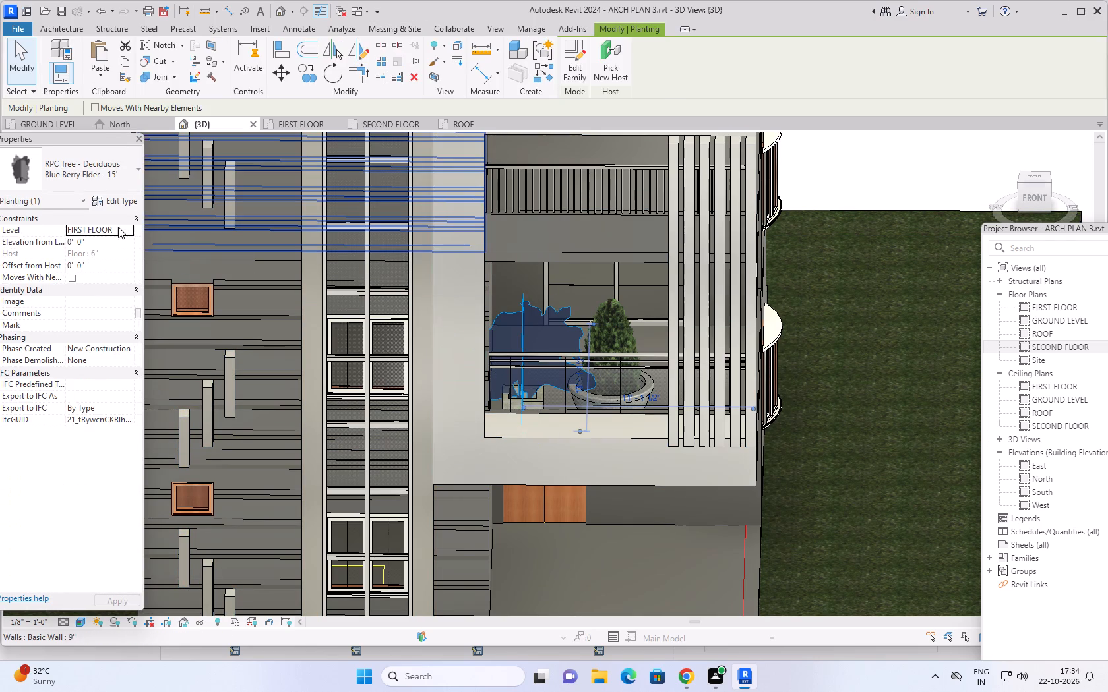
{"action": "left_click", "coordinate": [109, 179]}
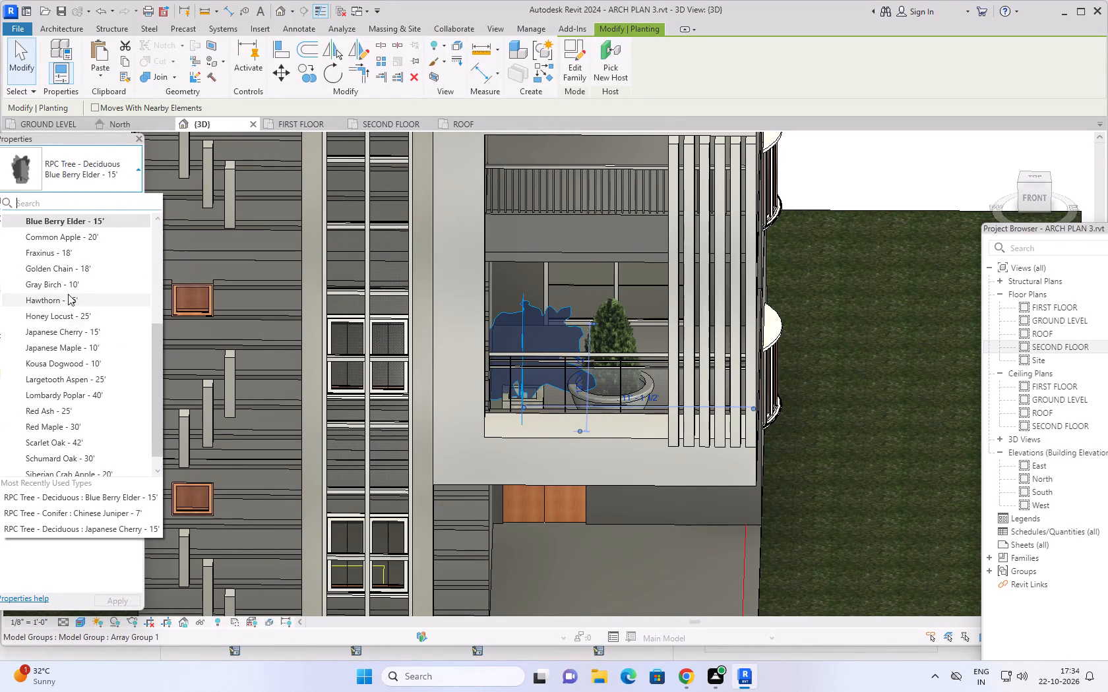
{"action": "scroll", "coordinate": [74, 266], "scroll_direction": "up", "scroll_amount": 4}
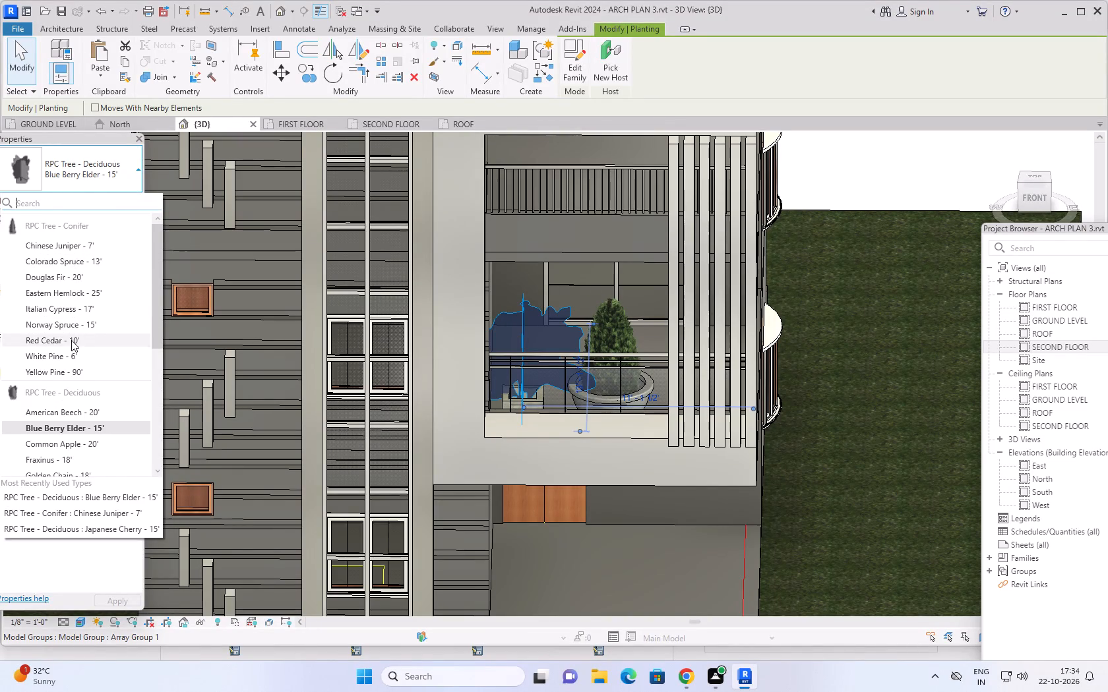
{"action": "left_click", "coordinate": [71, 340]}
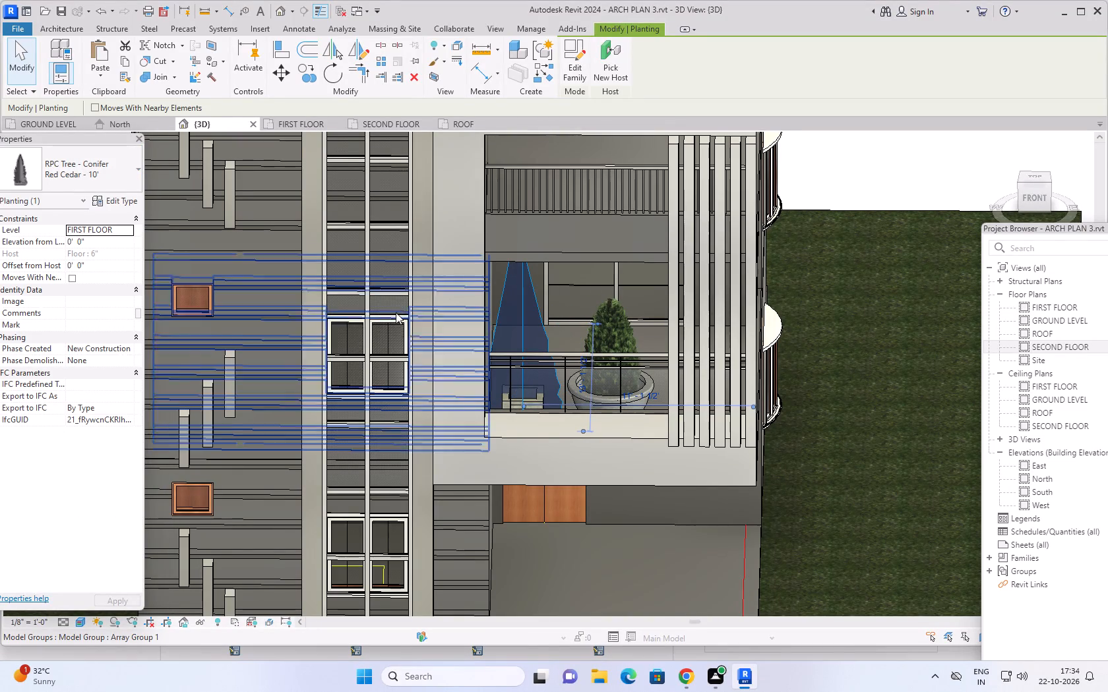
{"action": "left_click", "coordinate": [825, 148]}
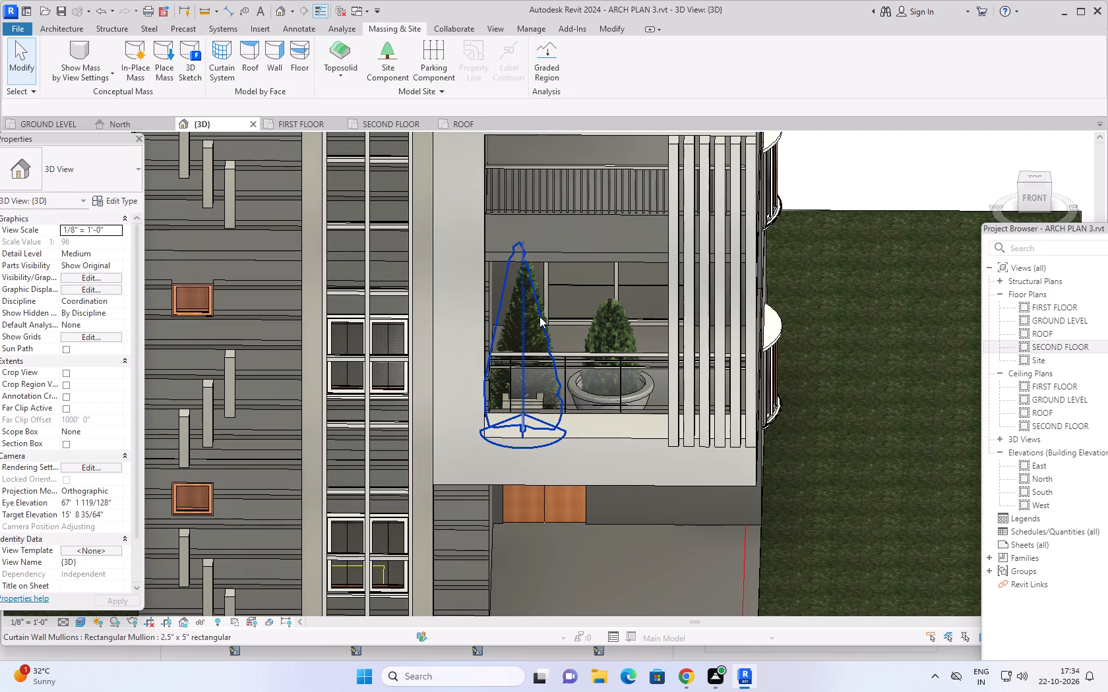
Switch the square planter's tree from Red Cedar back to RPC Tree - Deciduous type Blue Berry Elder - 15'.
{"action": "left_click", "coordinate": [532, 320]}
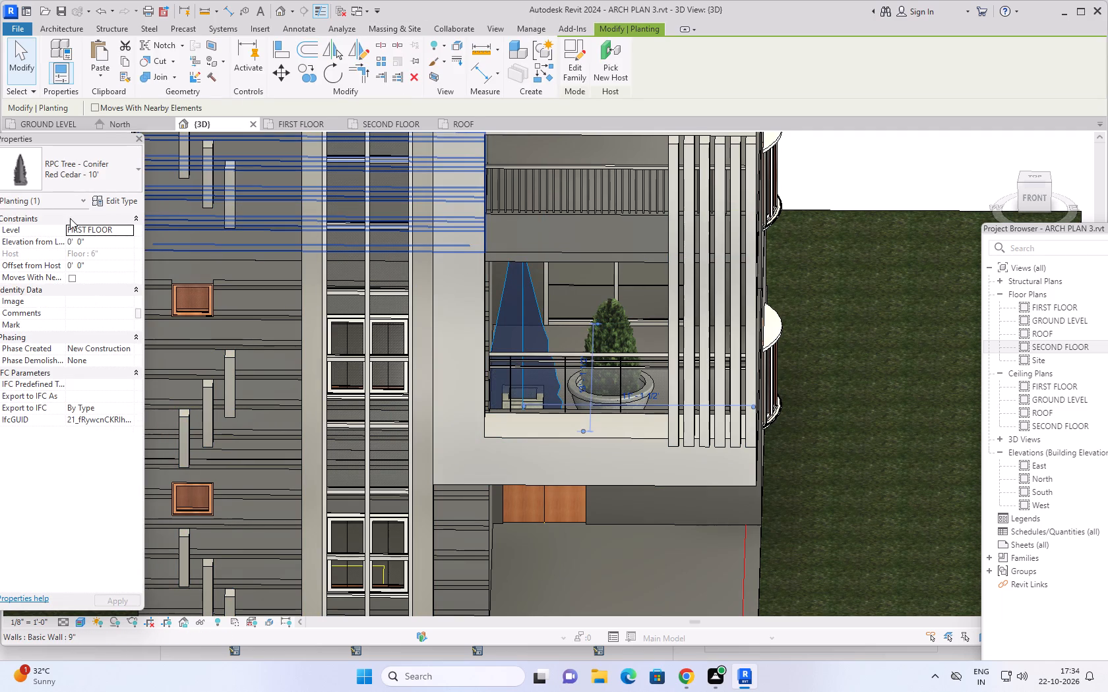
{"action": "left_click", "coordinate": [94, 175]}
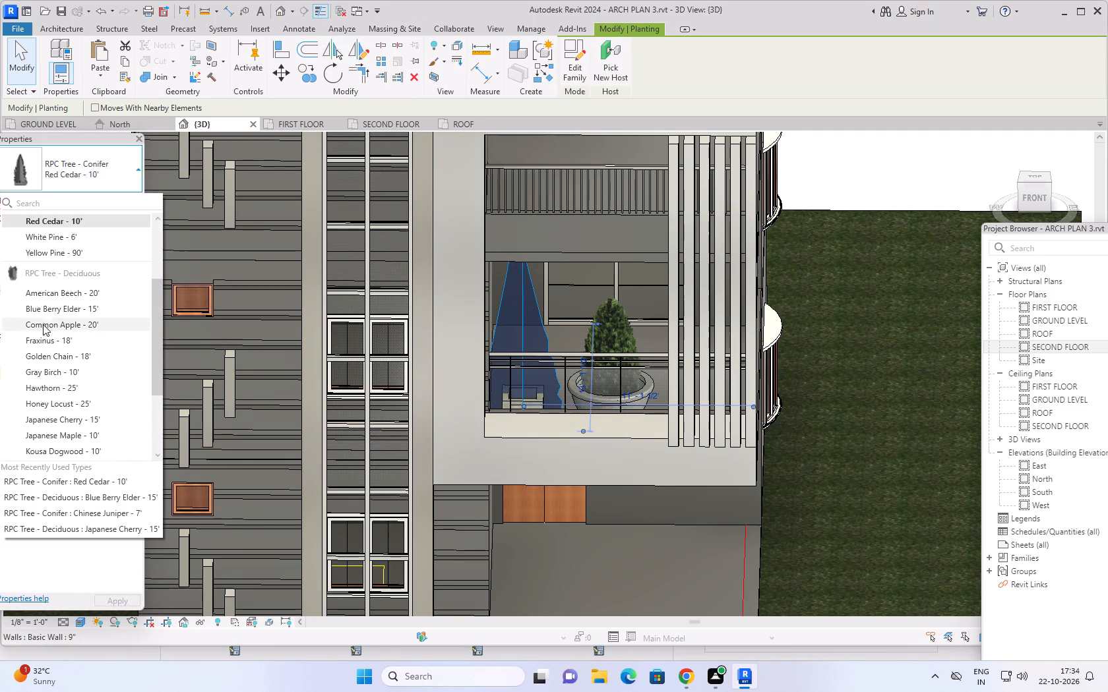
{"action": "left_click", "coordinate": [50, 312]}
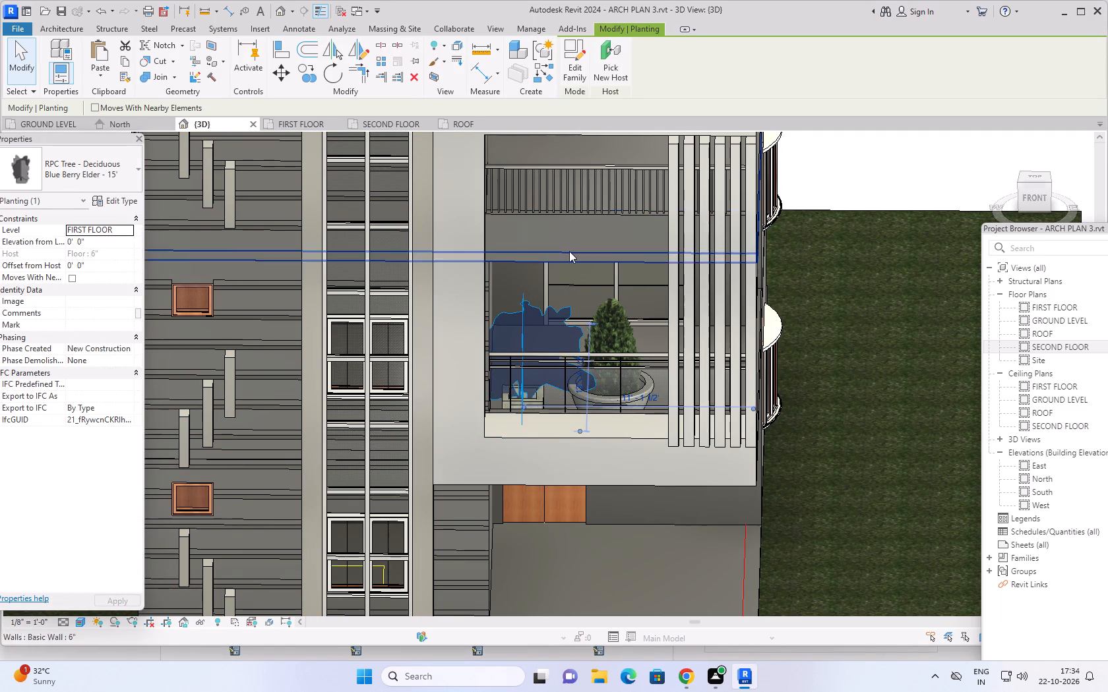
Change the square planter's tree to RPC Tree - Deciduous type Red Ash - 25'.
{"action": "left_click", "coordinate": [110, 185]}
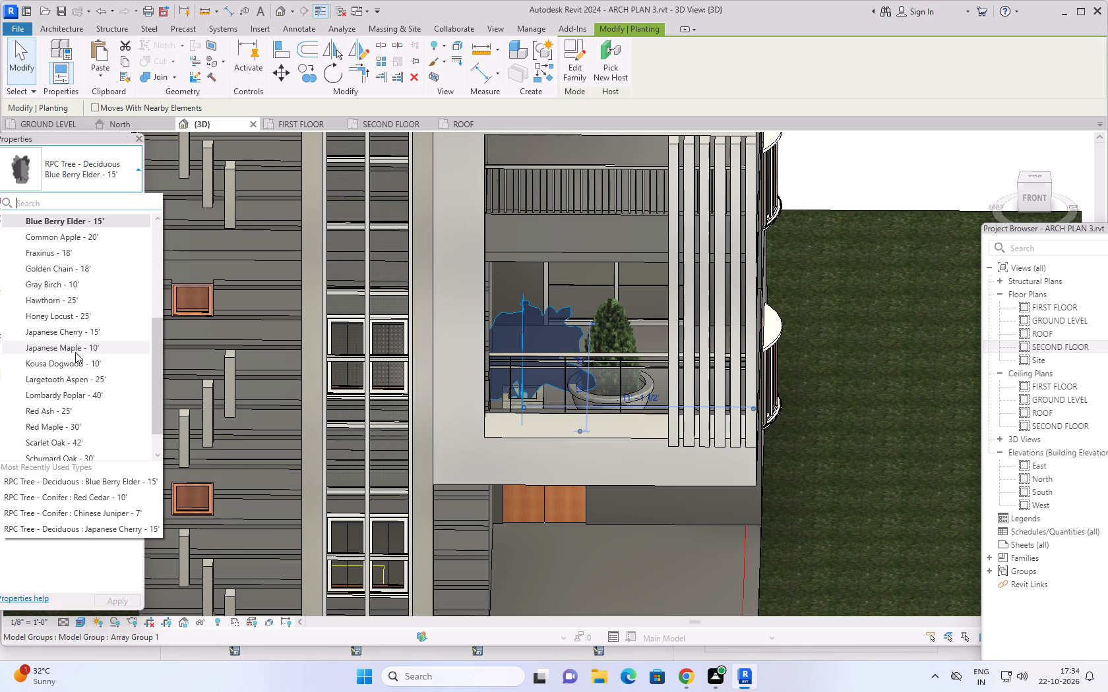
{"action": "left_click", "coordinate": [73, 411]}
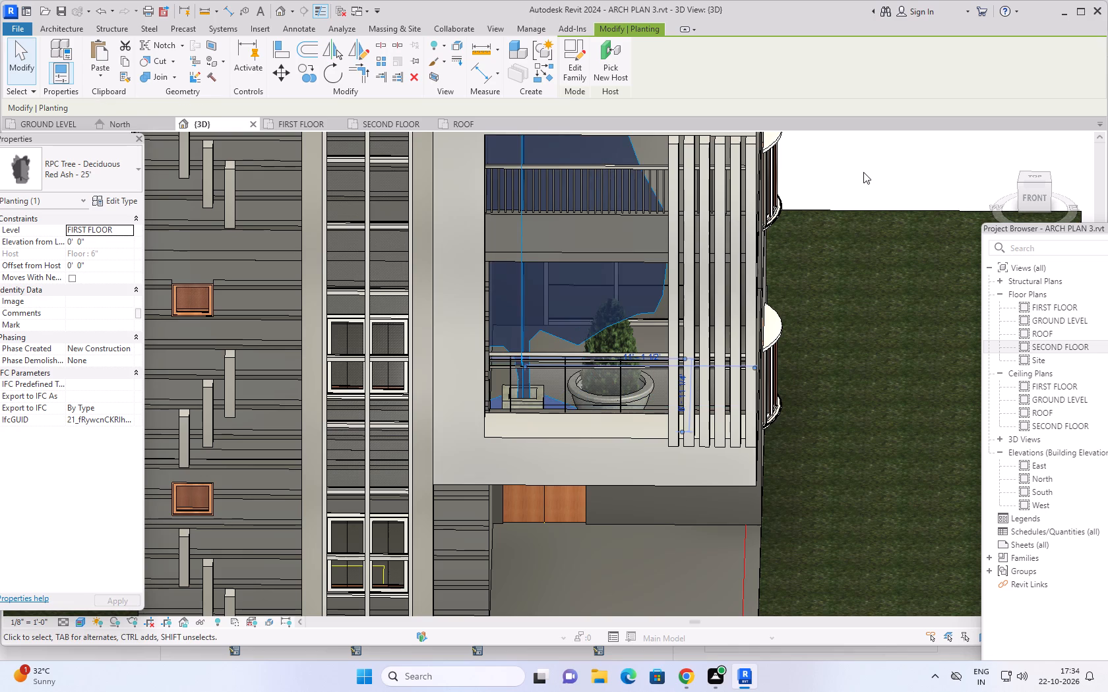
{"action": "left_click", "coordinate": [863, 172]}
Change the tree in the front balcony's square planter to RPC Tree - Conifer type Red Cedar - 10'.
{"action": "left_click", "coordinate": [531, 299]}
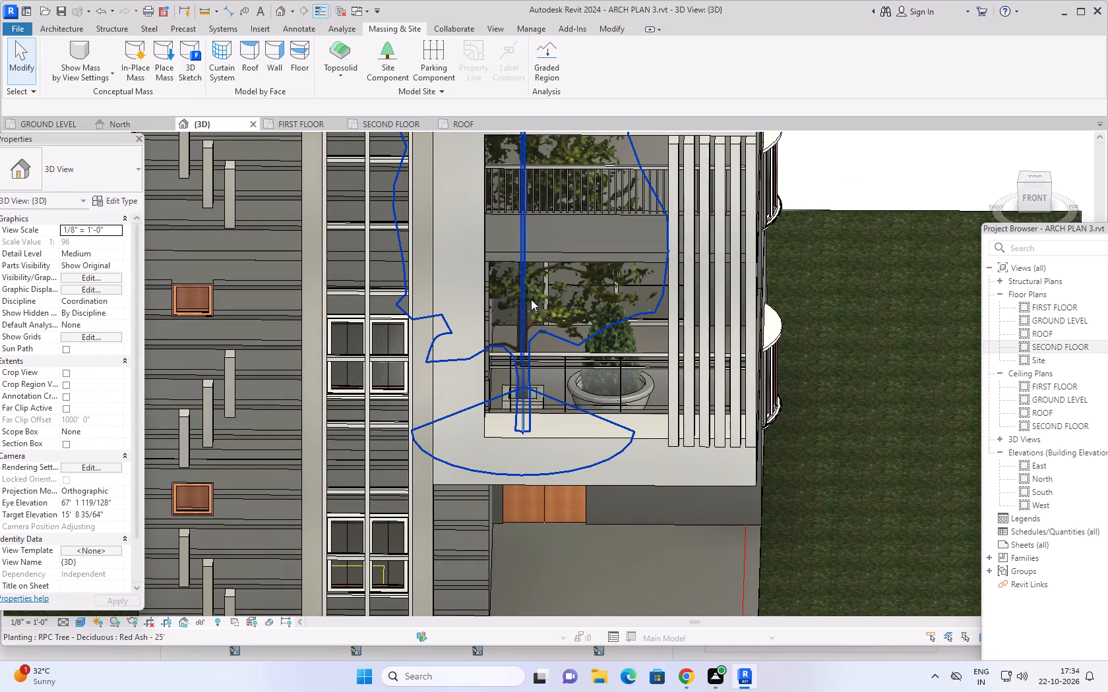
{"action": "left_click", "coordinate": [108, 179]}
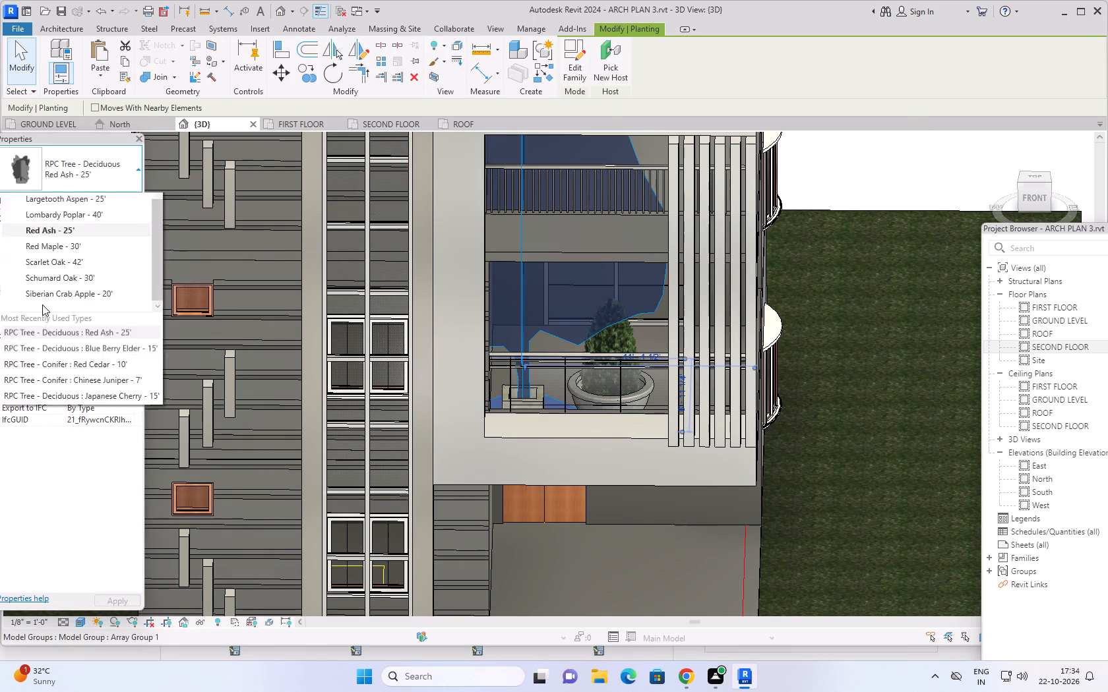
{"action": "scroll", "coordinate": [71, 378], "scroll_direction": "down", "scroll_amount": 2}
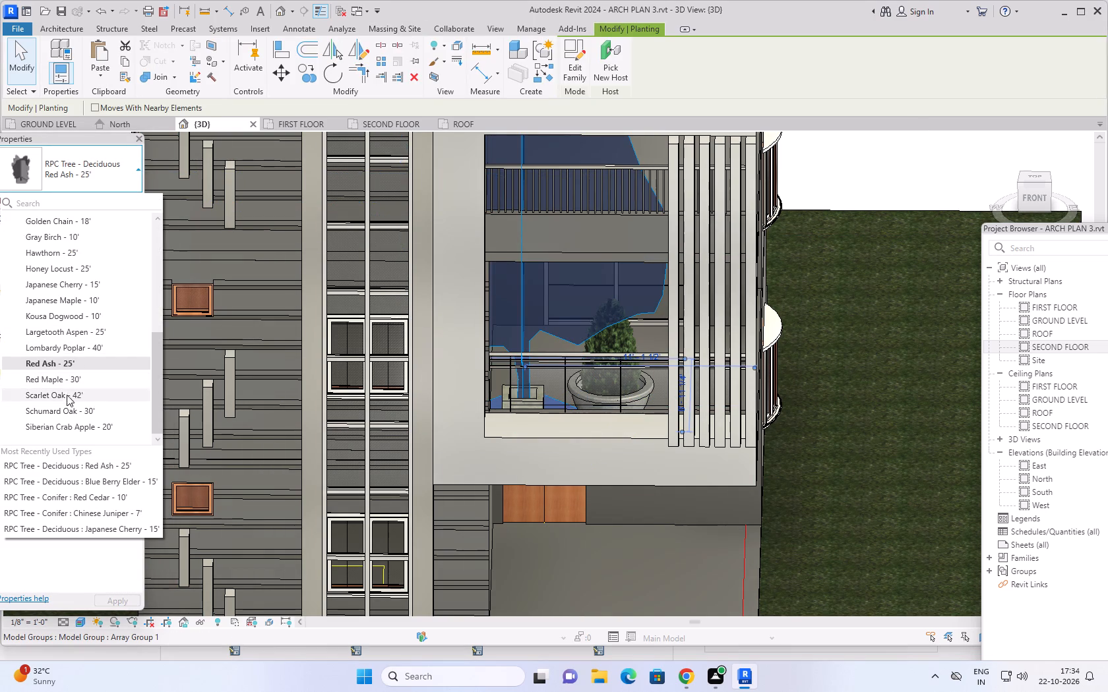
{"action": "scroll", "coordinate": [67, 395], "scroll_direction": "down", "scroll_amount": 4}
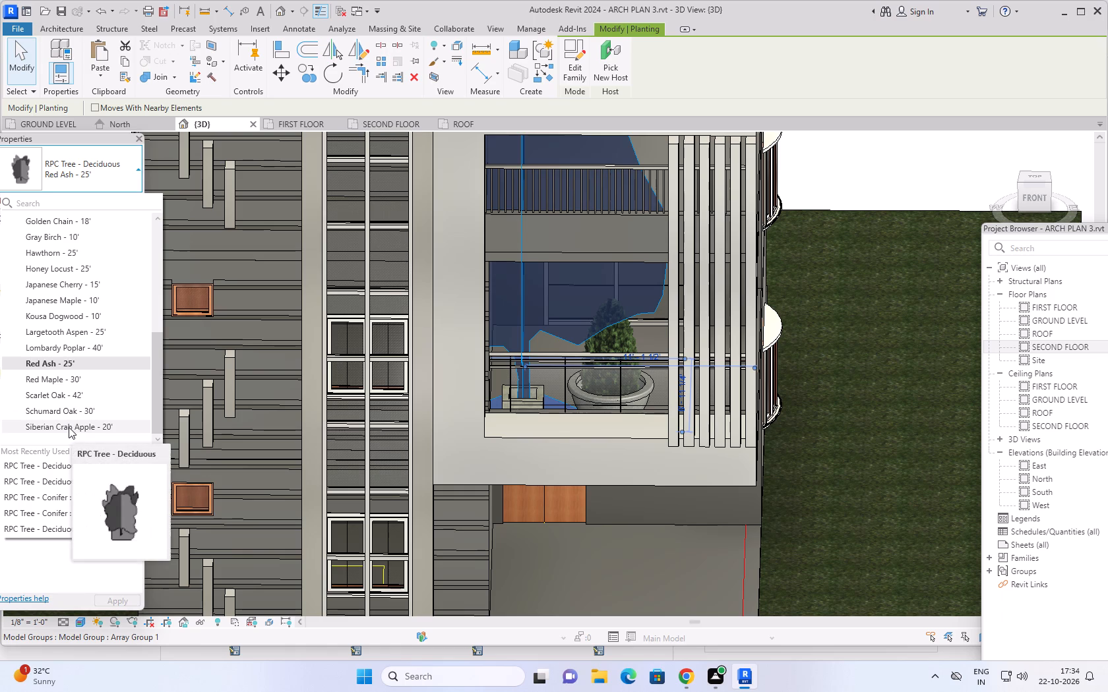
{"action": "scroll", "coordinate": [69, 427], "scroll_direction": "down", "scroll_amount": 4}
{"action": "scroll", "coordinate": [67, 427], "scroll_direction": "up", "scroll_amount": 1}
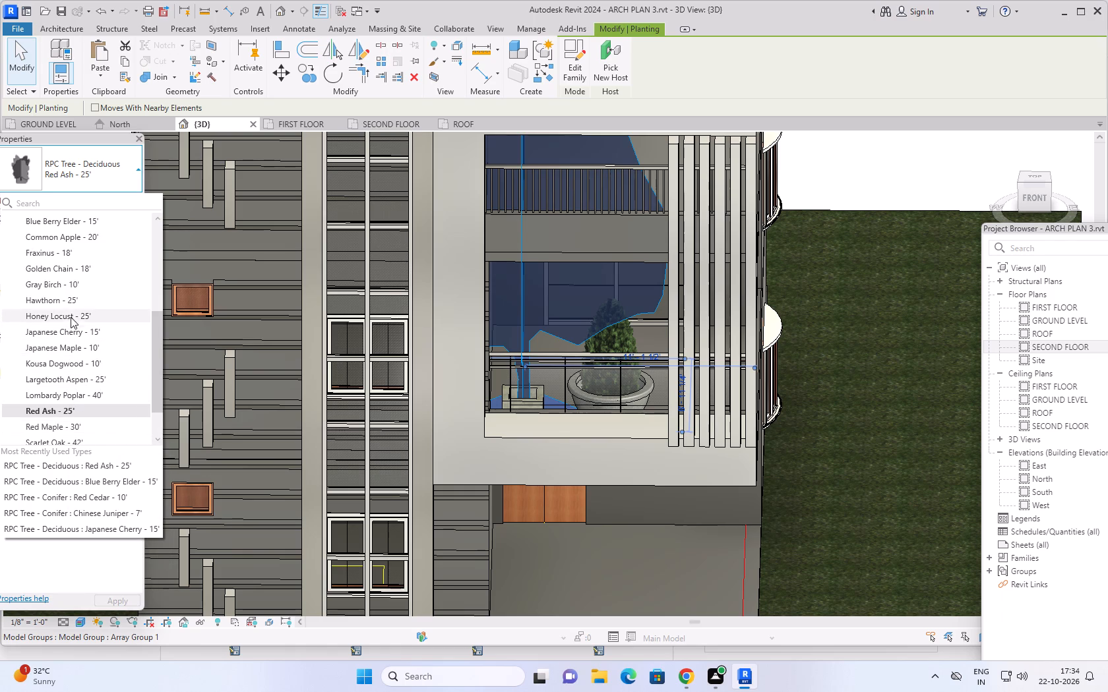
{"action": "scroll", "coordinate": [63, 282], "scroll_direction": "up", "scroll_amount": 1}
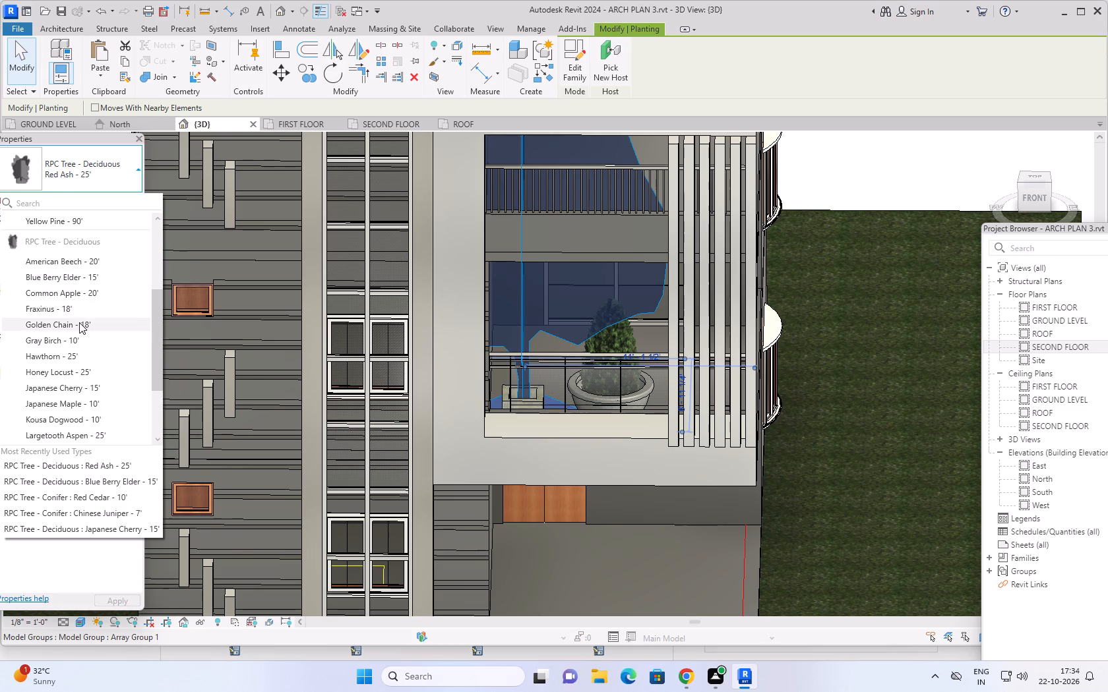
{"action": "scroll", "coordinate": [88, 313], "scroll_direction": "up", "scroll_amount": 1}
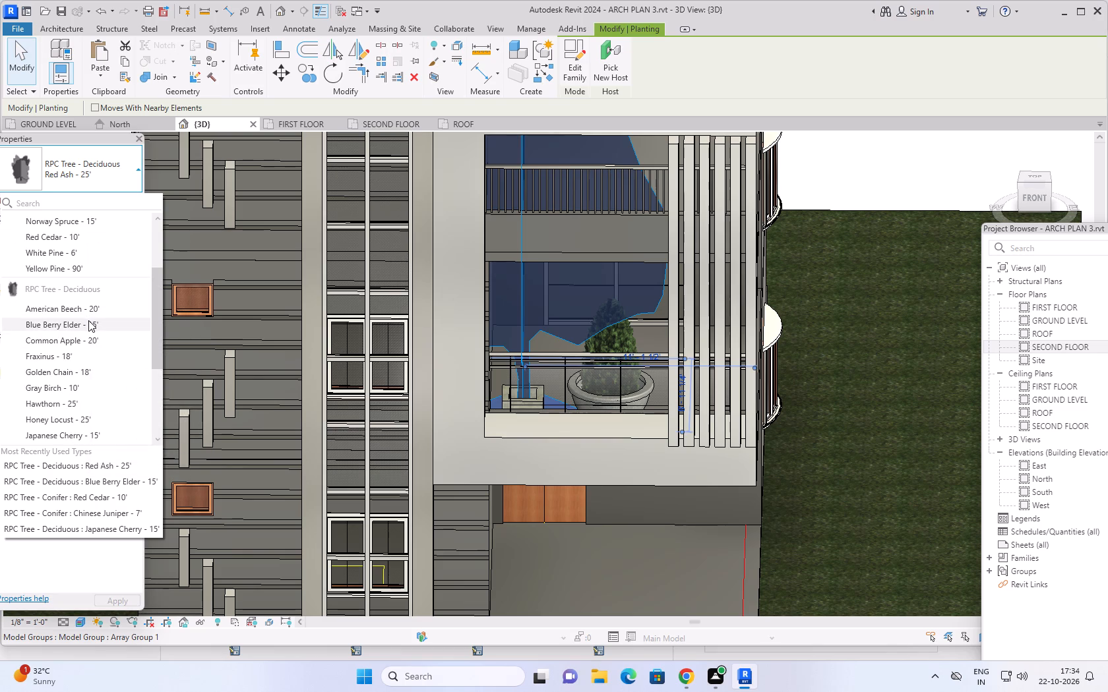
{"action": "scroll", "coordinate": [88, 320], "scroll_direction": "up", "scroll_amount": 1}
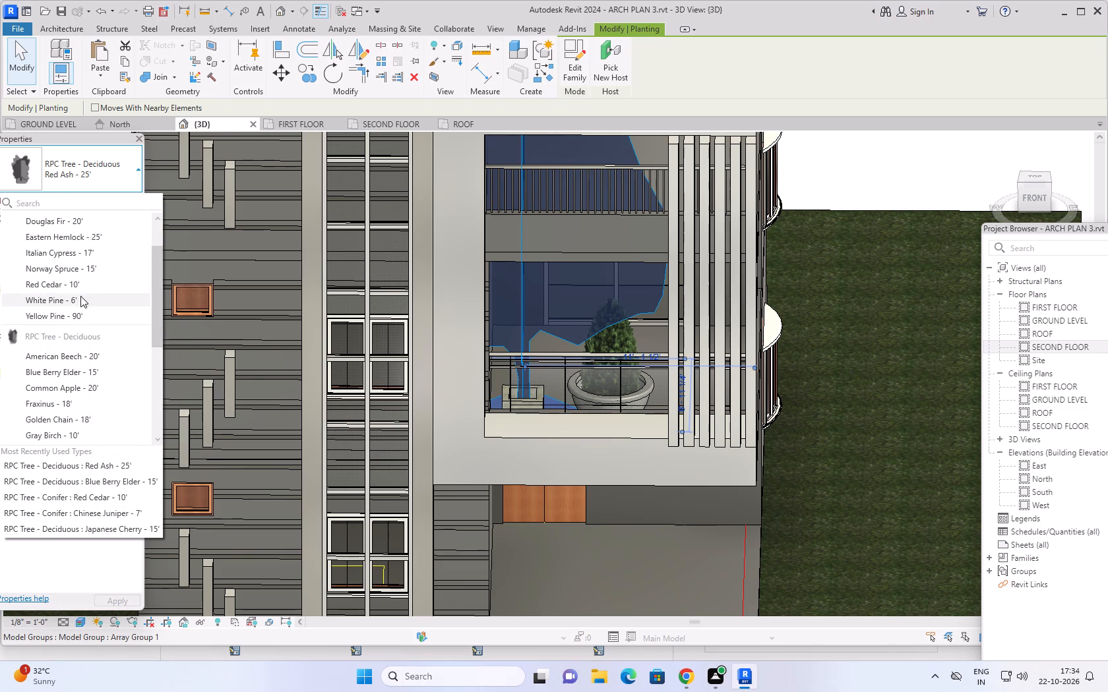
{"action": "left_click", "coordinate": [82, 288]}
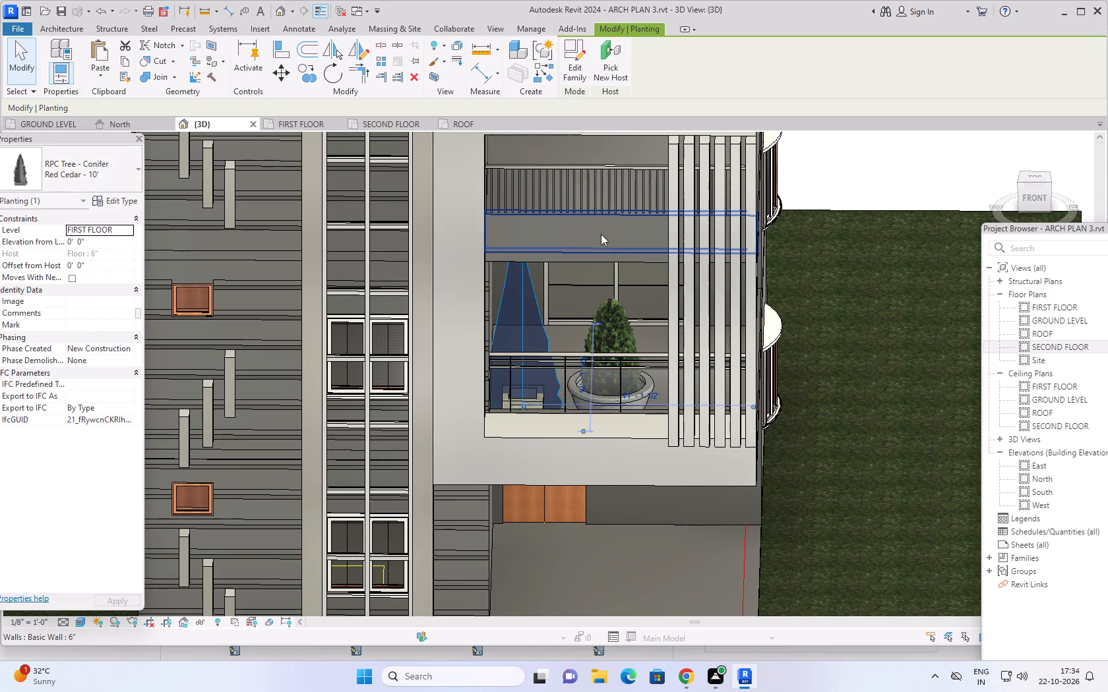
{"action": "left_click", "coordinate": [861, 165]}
Change the front balcony's square planter tree to RPC Tree - Deciduous type Japanese Cherry - 15'.
{"action": "left_click", "coordinate": [539, 322]}
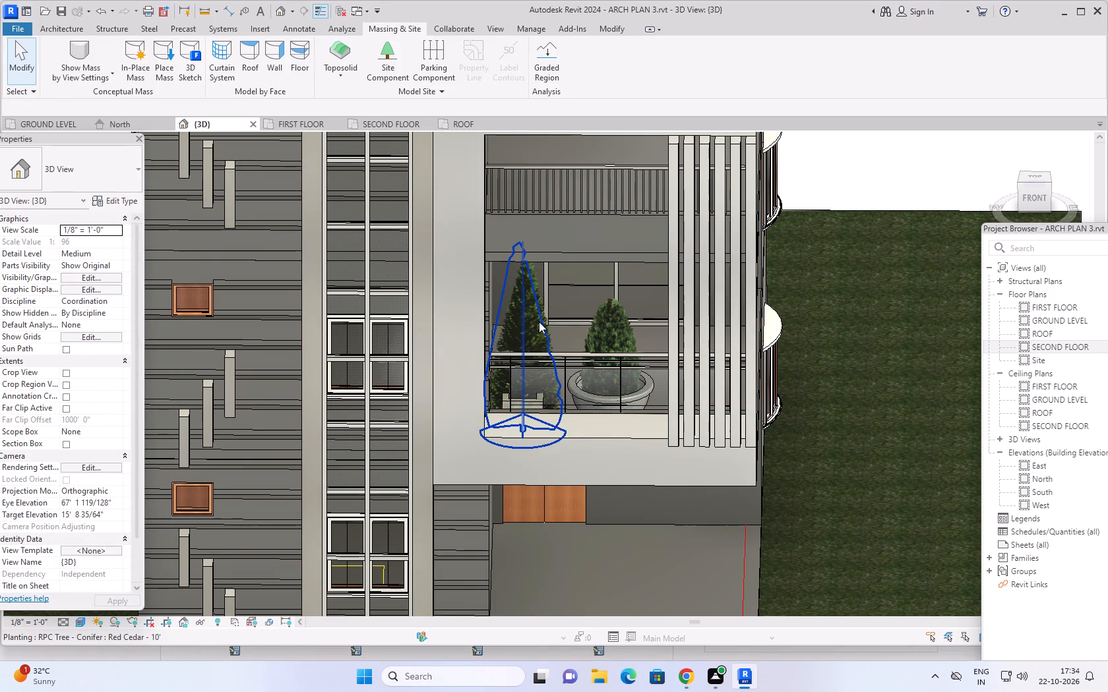
{"action": "left_click", "coordinate": [111, 180]}
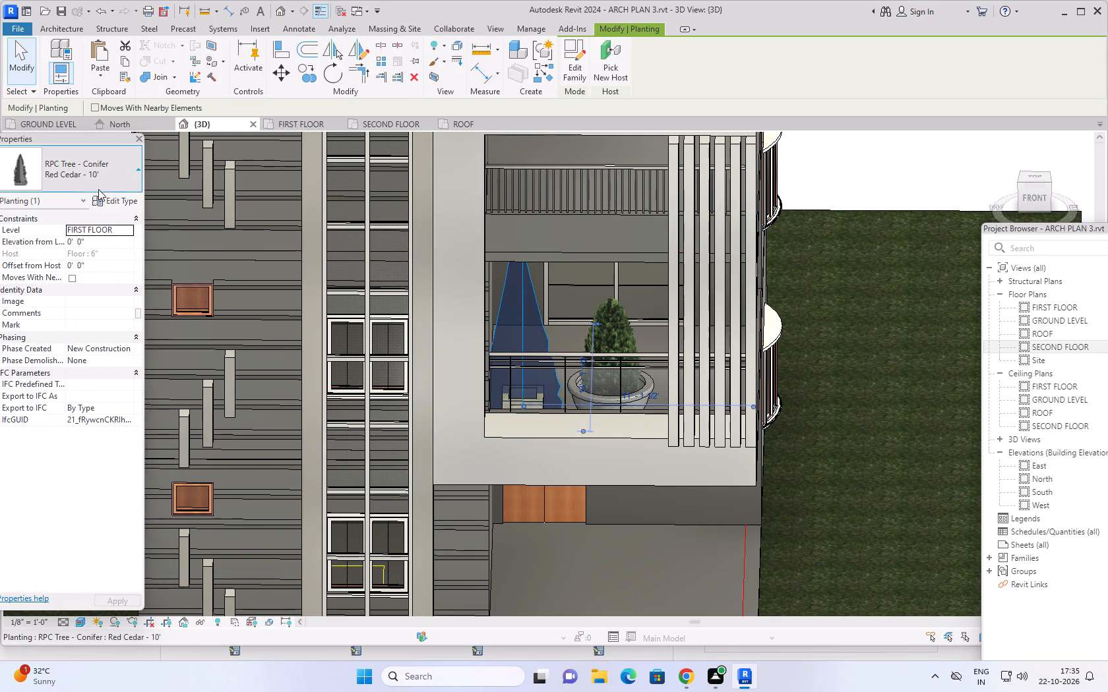
{"action": "scroll", "coordinate": [51, 326], "scroll_direction": "up", "scroll_amount": 3}
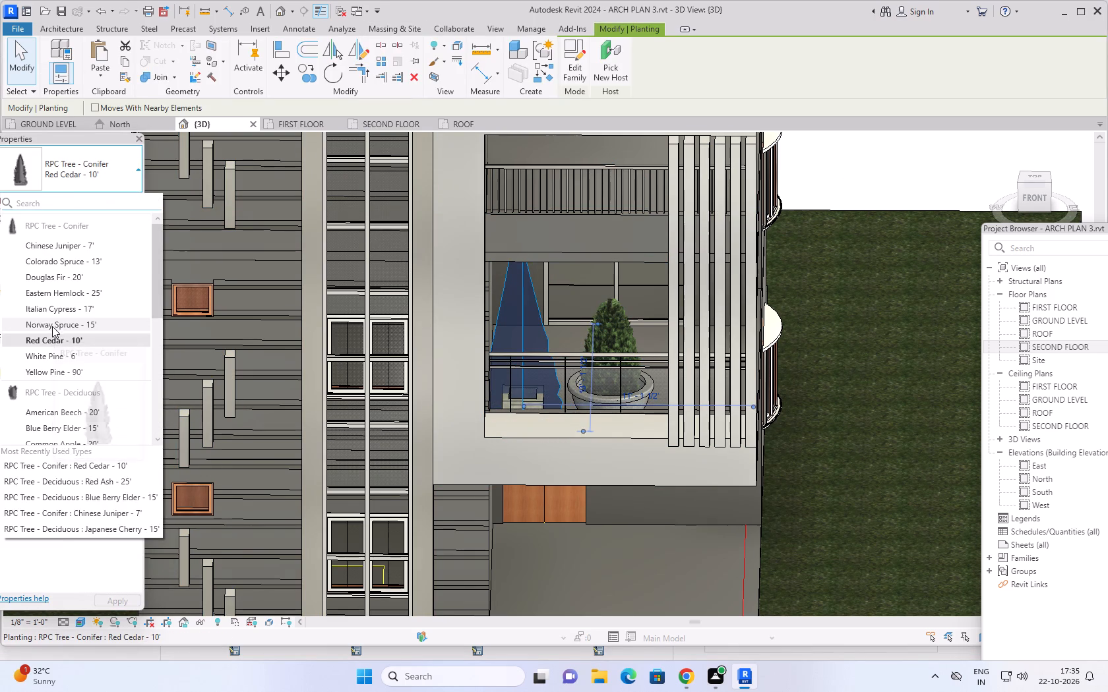
{"action": "scroll", "coordinate": [63, 330], "scroll_direction": "up", "scroll_amount": 4}
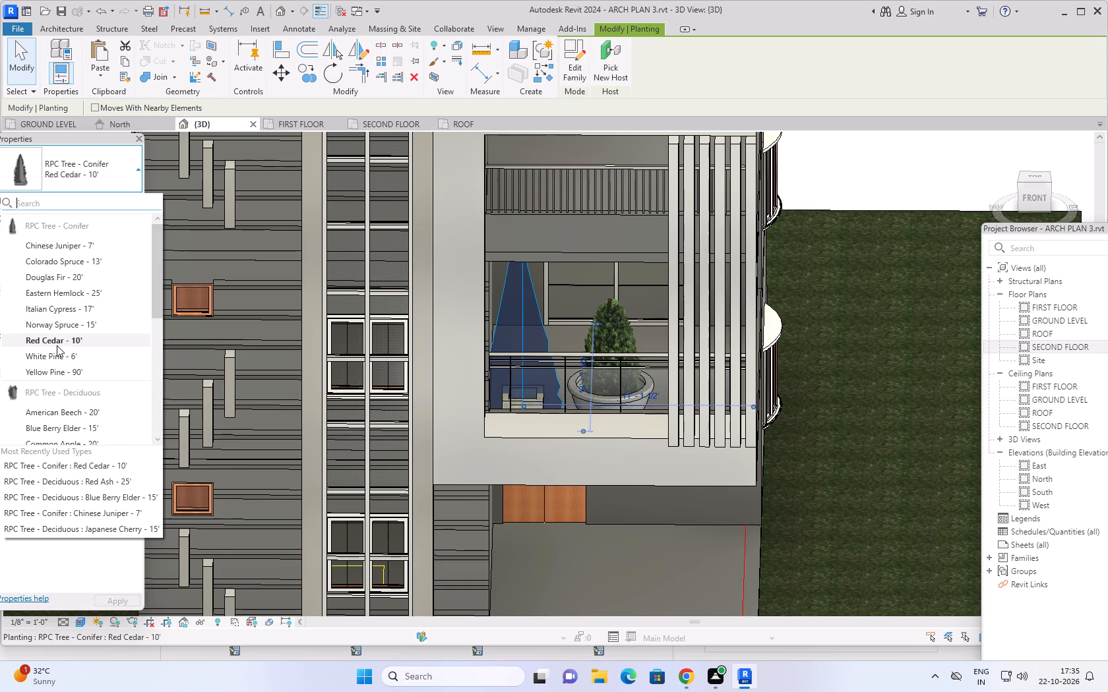
{"action": "scroll", "coordinate": [71, 335], "scroll_direction": "up", "scroll_amount": 8}
{"action": "scroll", "coordinate": [66, 499], "scroll_direction": "down", "scroll_amount": 7}
{"action": "left_click", "coordinate": [85, 528]}
{"action": "left_click", "coordinate": [820, 176]}
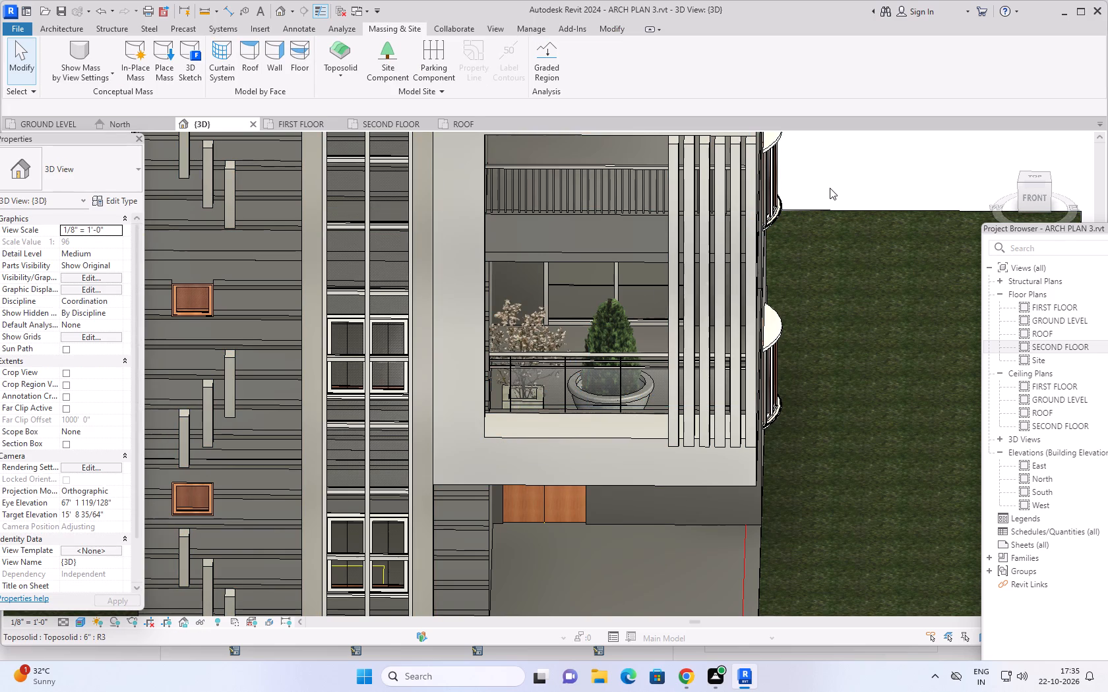
{"action": "middle_click_drag", "start_coordinate": [830, 186], "coordinate": [782, 259]}
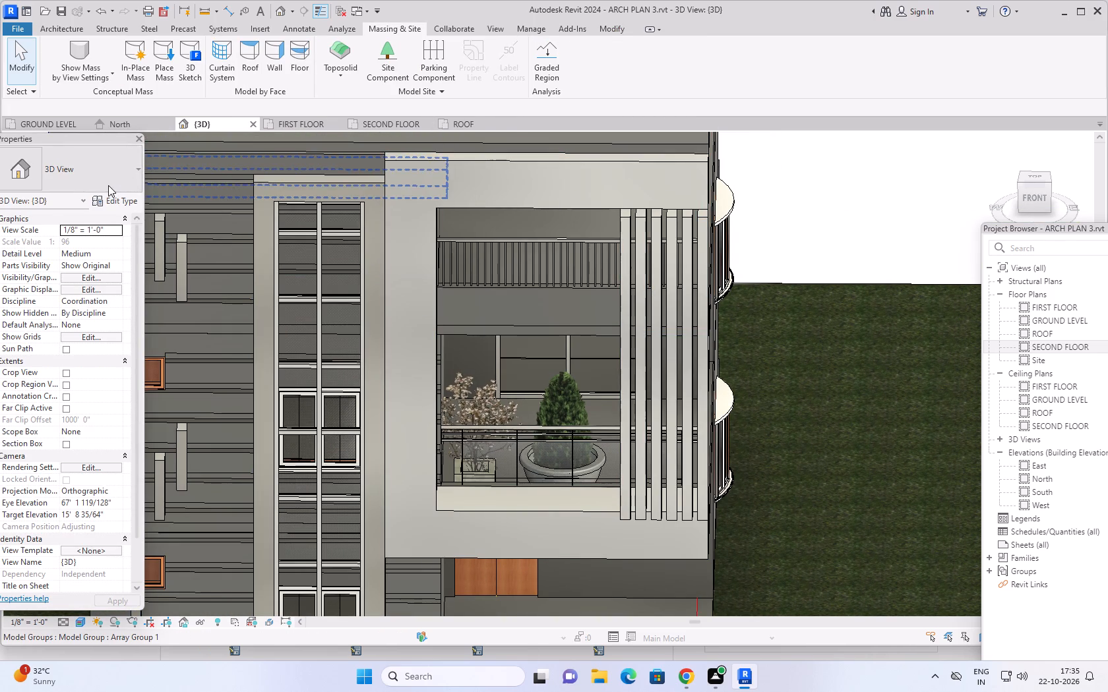
Start a new Site Component and look through the Planting folder for loadable plant families.
{"action": "left_click", "coordinate": [393, 55]}
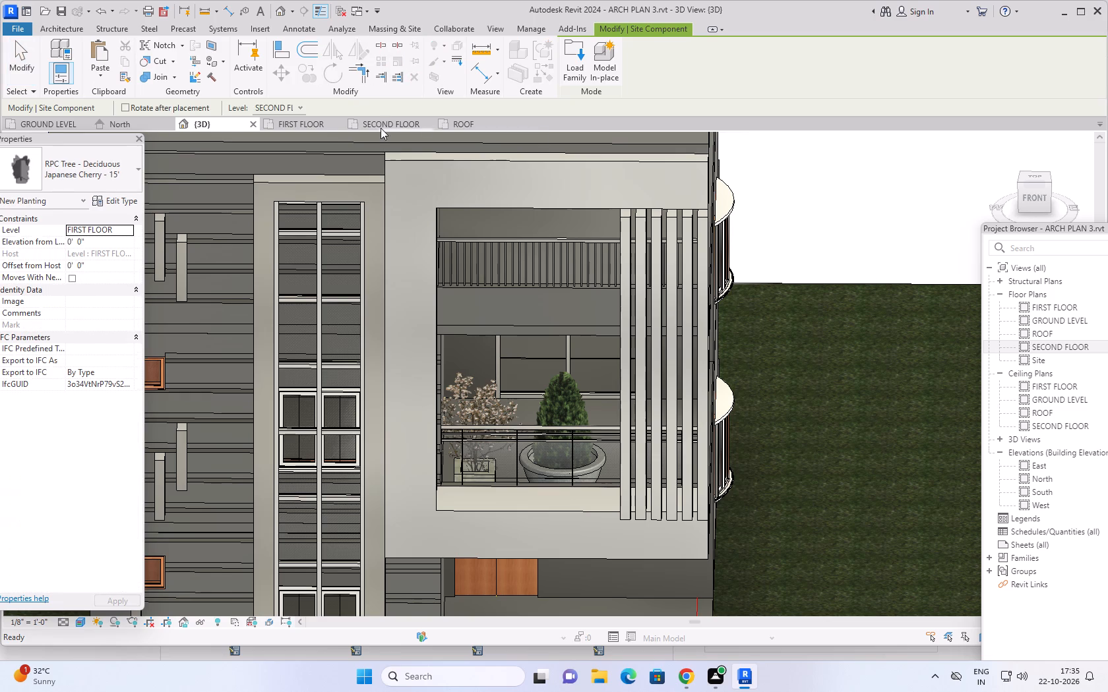
{"action": "left_click", "coordinate": [578, 41]}
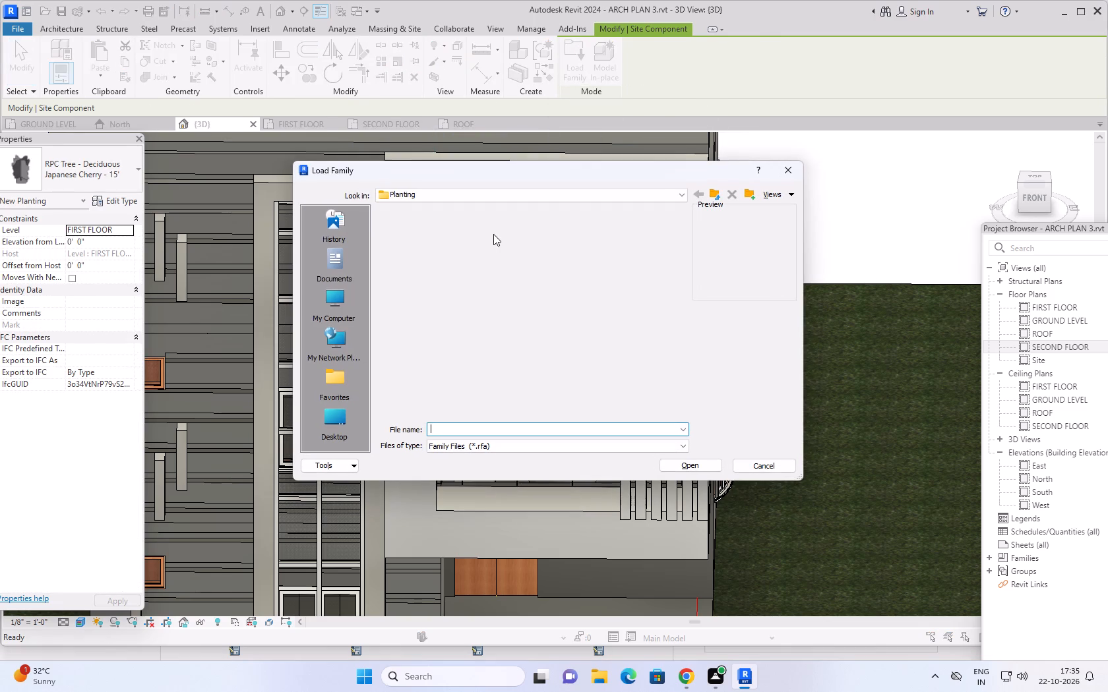
{"action": "scroll", "coordinate": [506, 365], "scroll_direction": "up", "scroll_amount": 2}
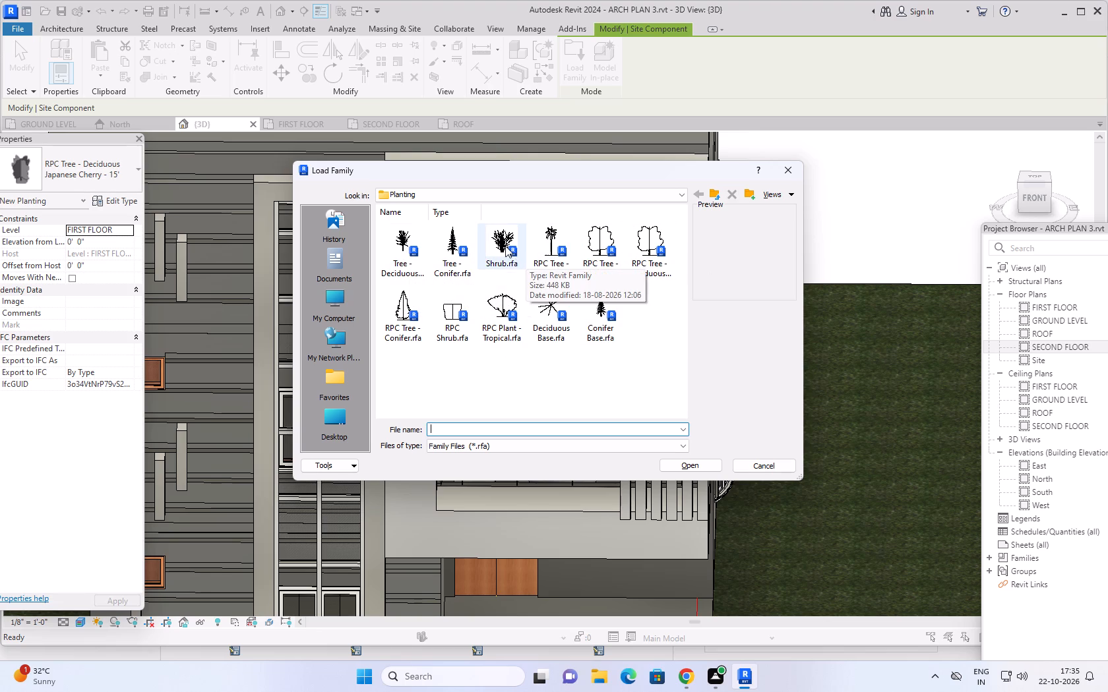
{"action": "left_click", "coordinate": [795, 167]}
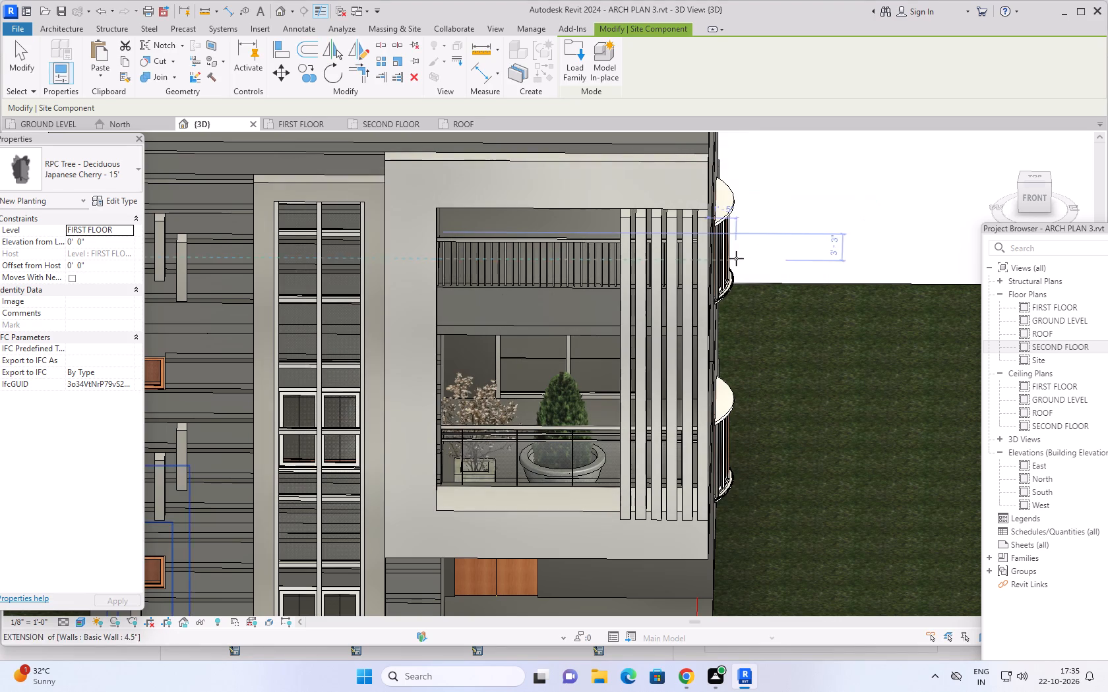
In the FIRST FLOOR plan, choose RPC Tree - Deciduous type Common Apple - 20' for the new site component.
{"action": "left_click", "coordinate": [301, 122]}
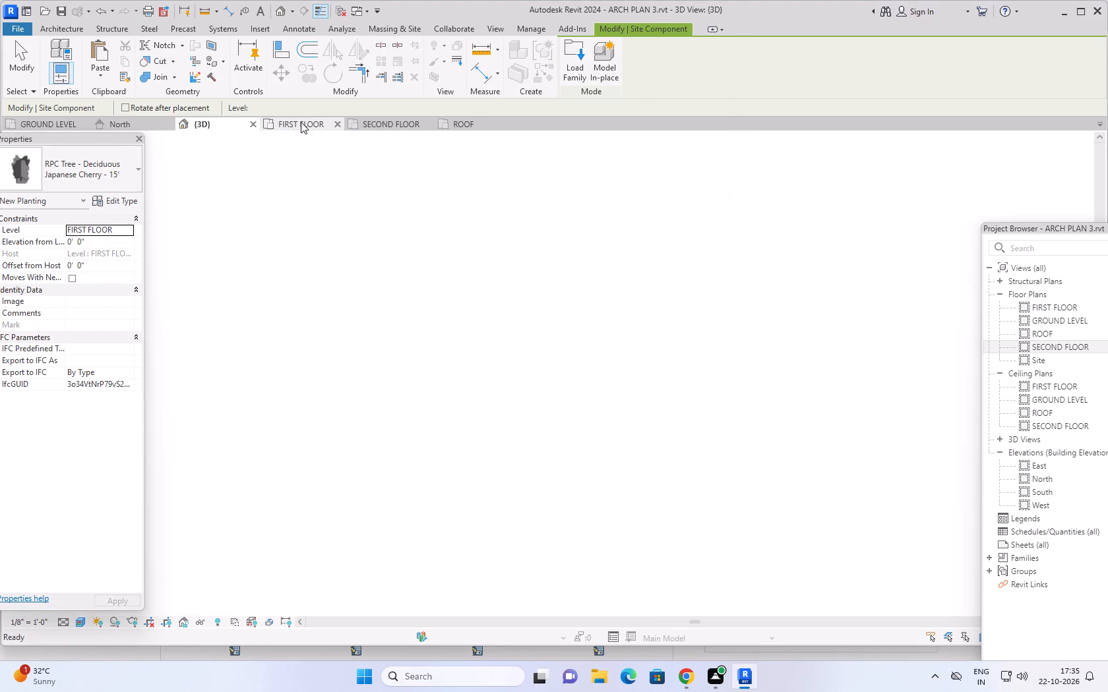
{"action": "scroll", "coordinate": [758, 300], "scroll_direction": "down", "scroll_amount": 8}
{"action": "middle_click_drag", "start_coordinate": [777, 254], "coordinate": [749, 346]}
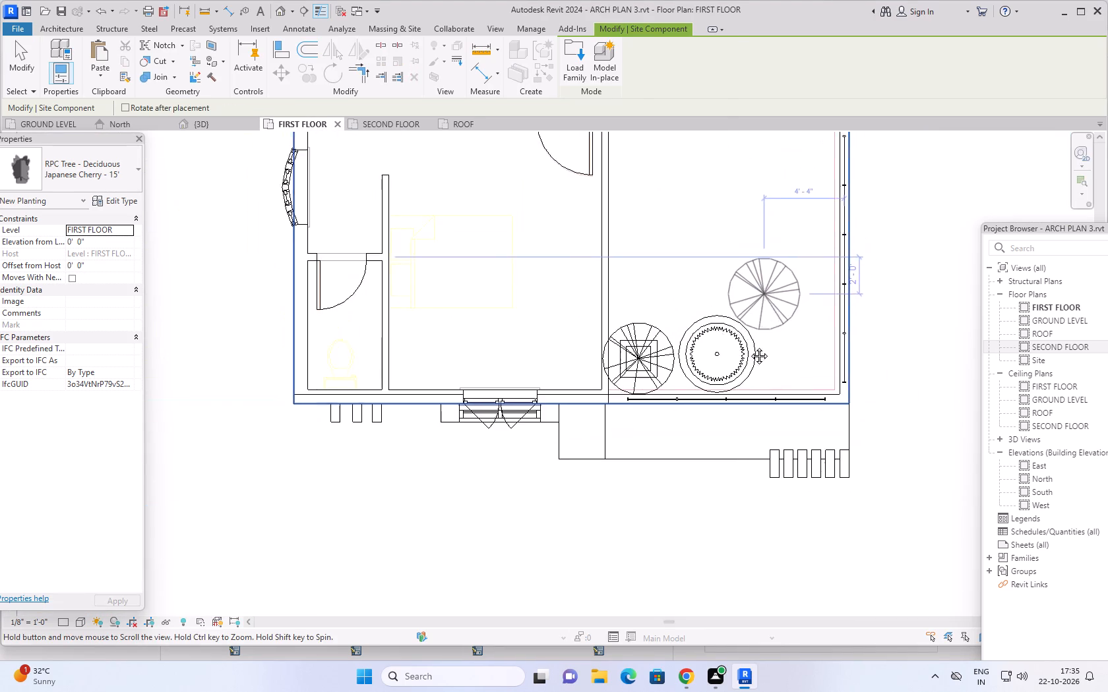
{"action": "middle_click_drag", "start_coordinate": [749, 346], "coordinate": [656, 549]}
{"action": "scroll", "coordinate": [683, 398], "scroll_direction": "down", "scroll_amount": 6}
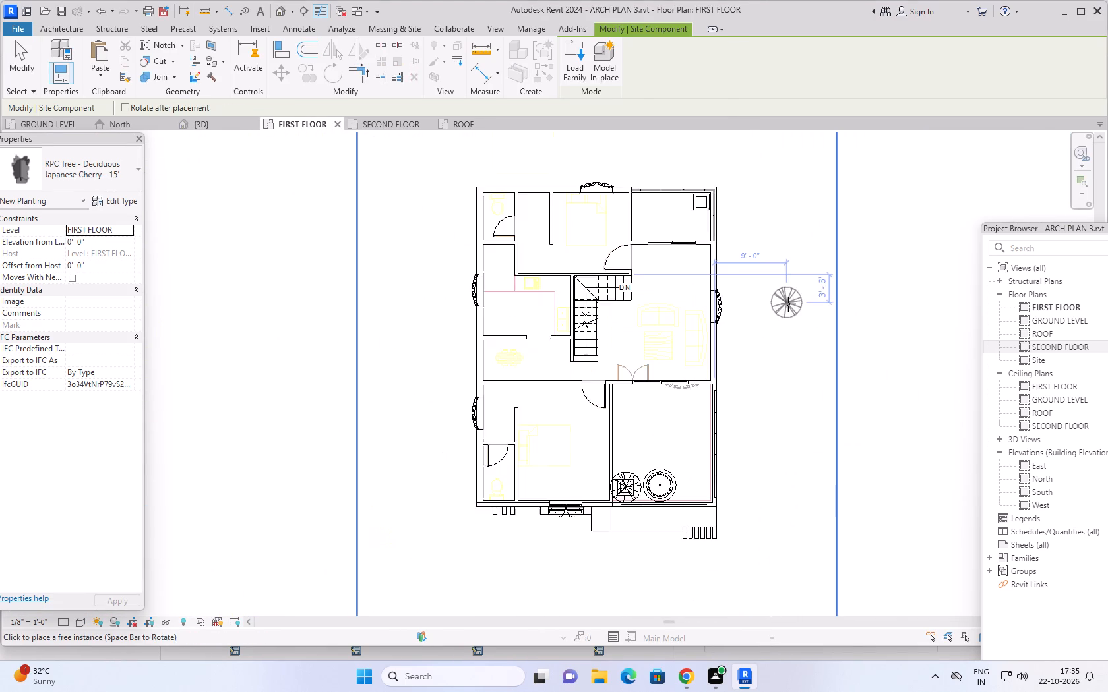
{"action": "middle_click_drag", "start_coordinate": [788, 304], "coordinate": [731, 461]}
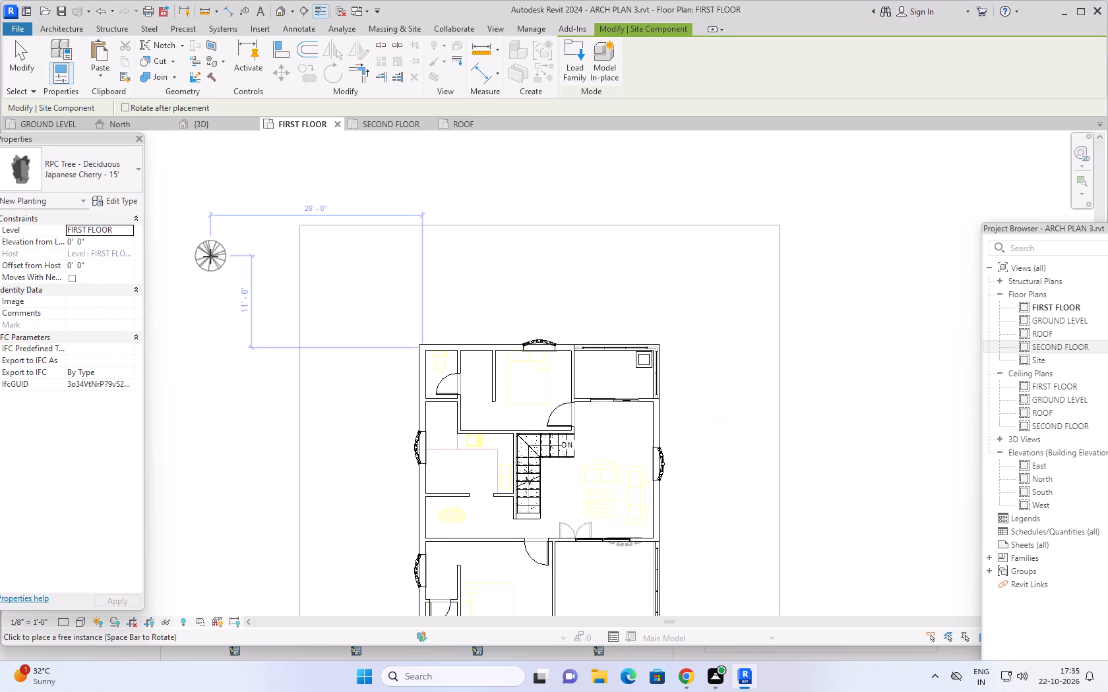
{"action": "left_click", "coordinate": [104, 179]}
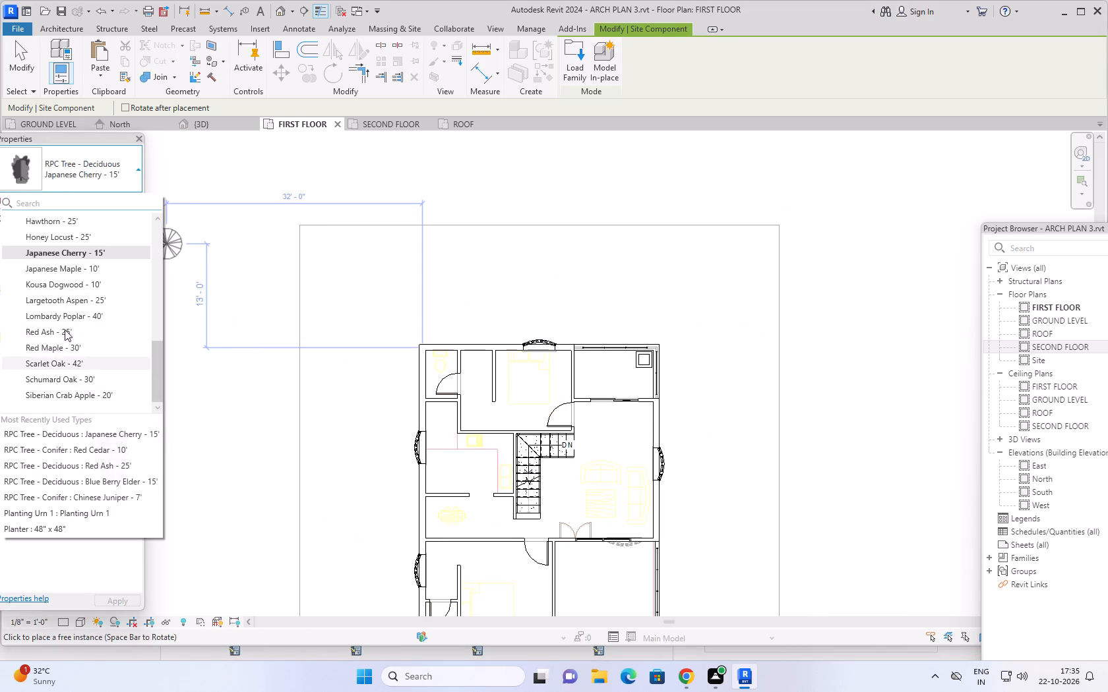
{"action": "scroll", "coordinate": [53, 245], "scroll_direction": "up", "scroll_amount": 3}
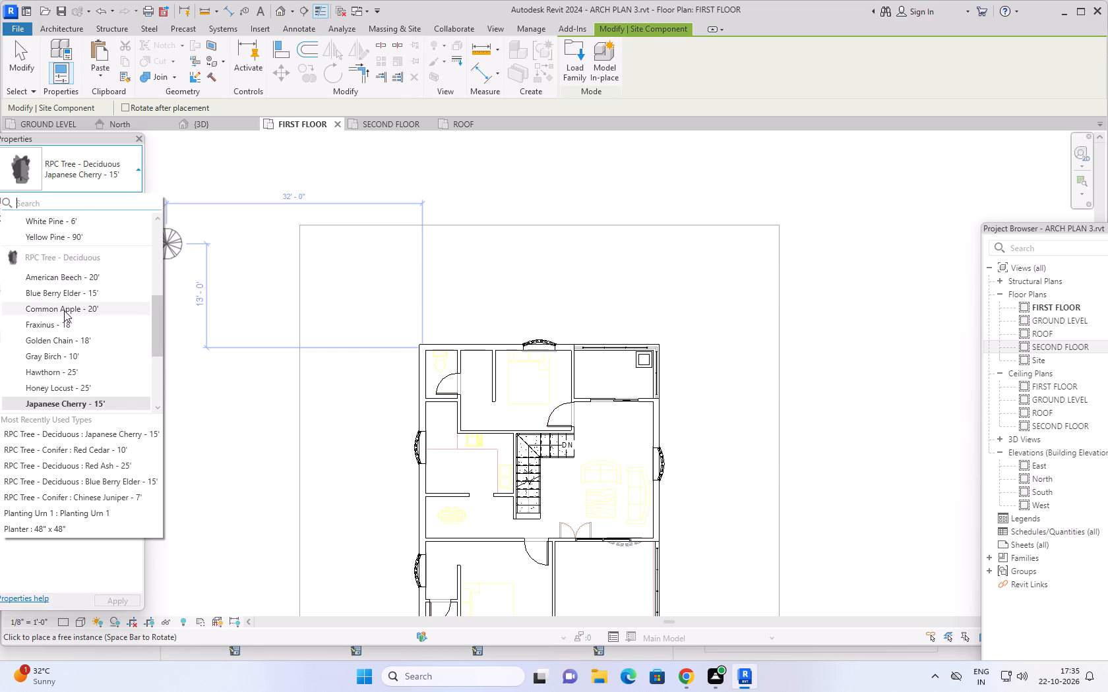
{"action": "left_click", "coordinate": [64, 311]}
{"action": "scroll", "coordinate": [650, 383], "scroll_direction": "up", "scroll_amount": 3}
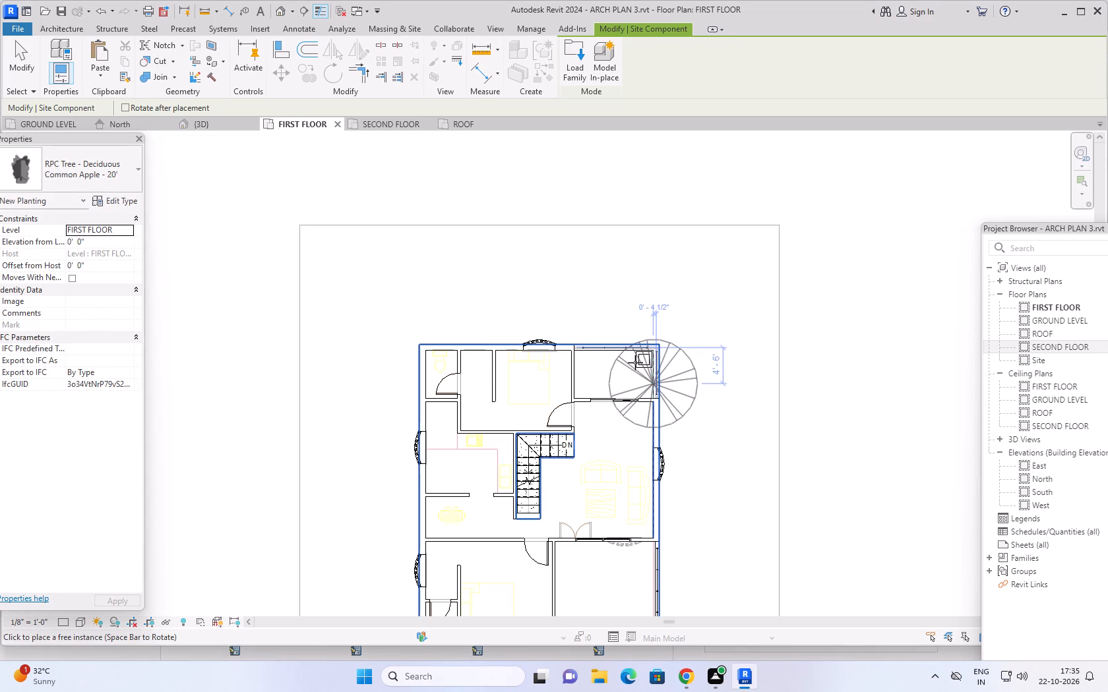
Set the Common Apple - 20' type's height to 7'.
{"action": "left_click", "coordinate": [115, 200]}
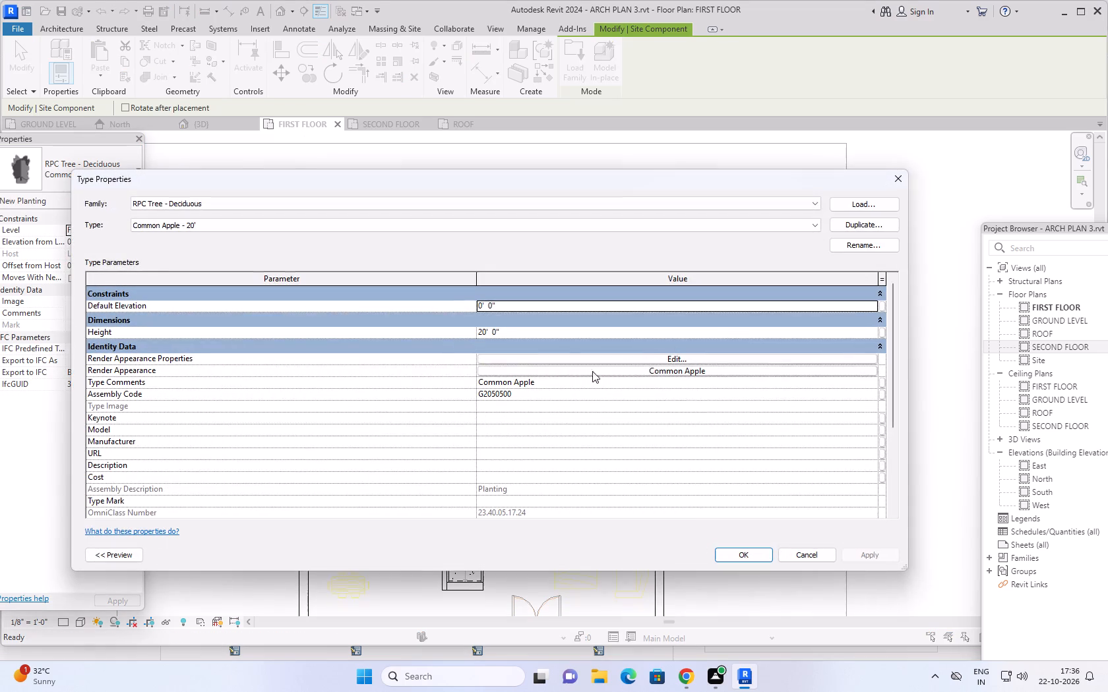
{"action": "left_click", "coordinate": [538, 334]}
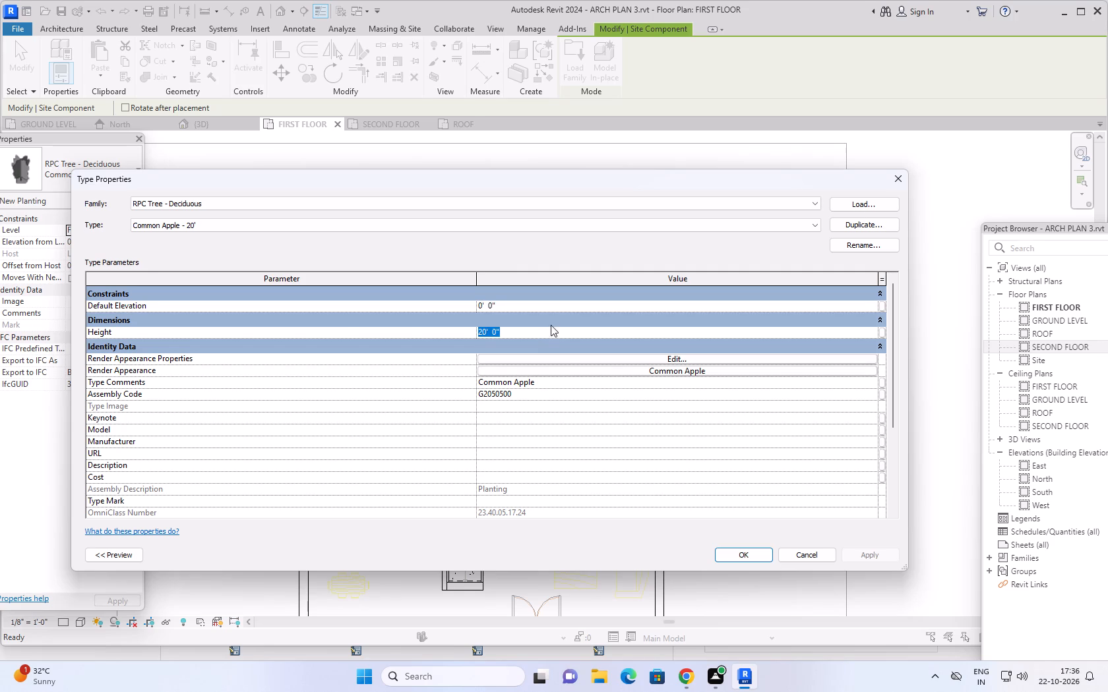
{"action": "key", "text": "7"}
{"action": "key", "text": "apostrophe"}
{"action": "key", "text": "Return"}
{"action": "key", "text": "Return"}
Place the Common Apple tree at the centre of the 2'x2' planter on the rear corner balcony and switch to the 3D view.
{"action": "scroll", "coordinate": [641, 352], "scroll_direction": "up", "scroll_amount": 4}
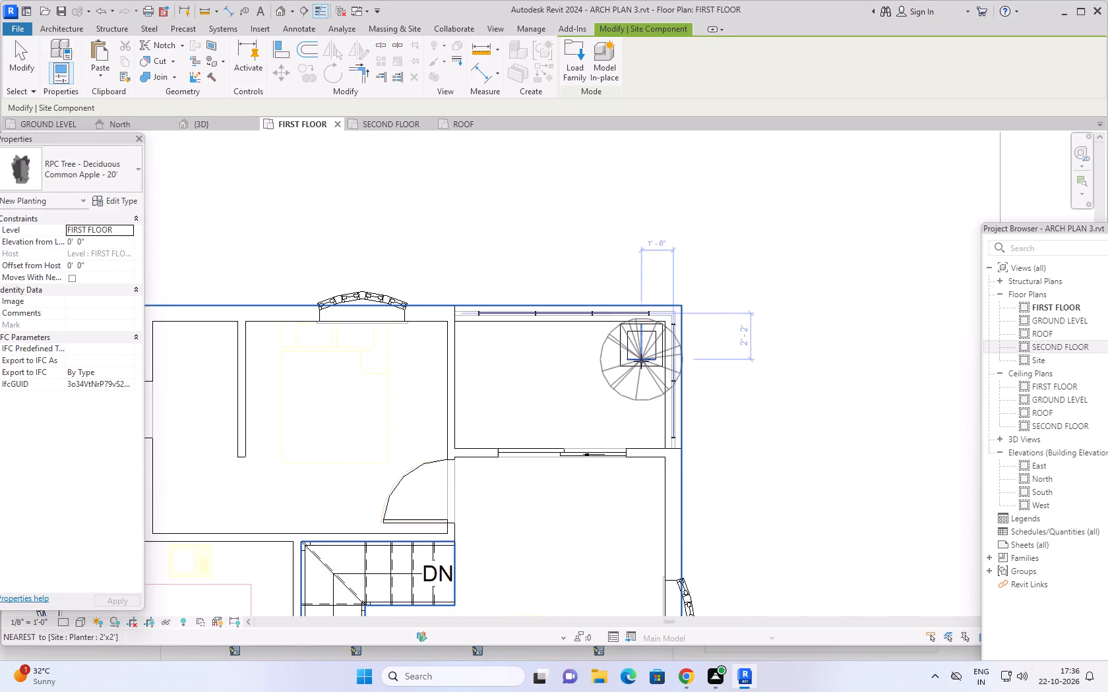
{"action": "scroll", "coordinate": [641, 361], "scroll_direction": "up", "scroll_amount": 7}
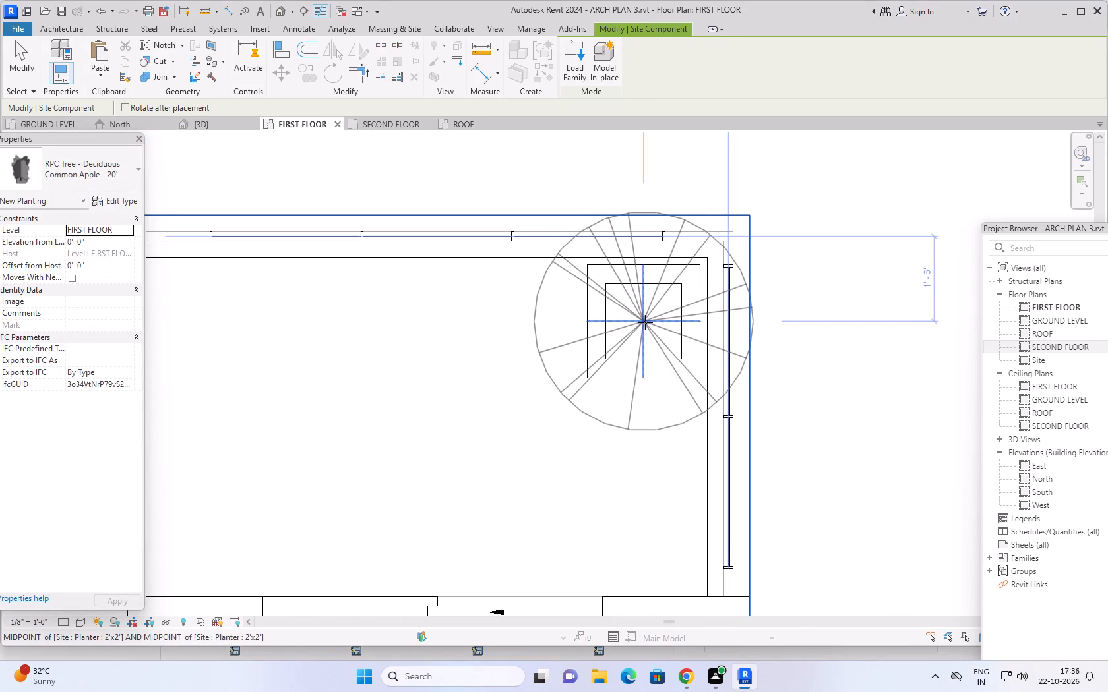
{"action": "left_click", "coordinate": [645, 322]}
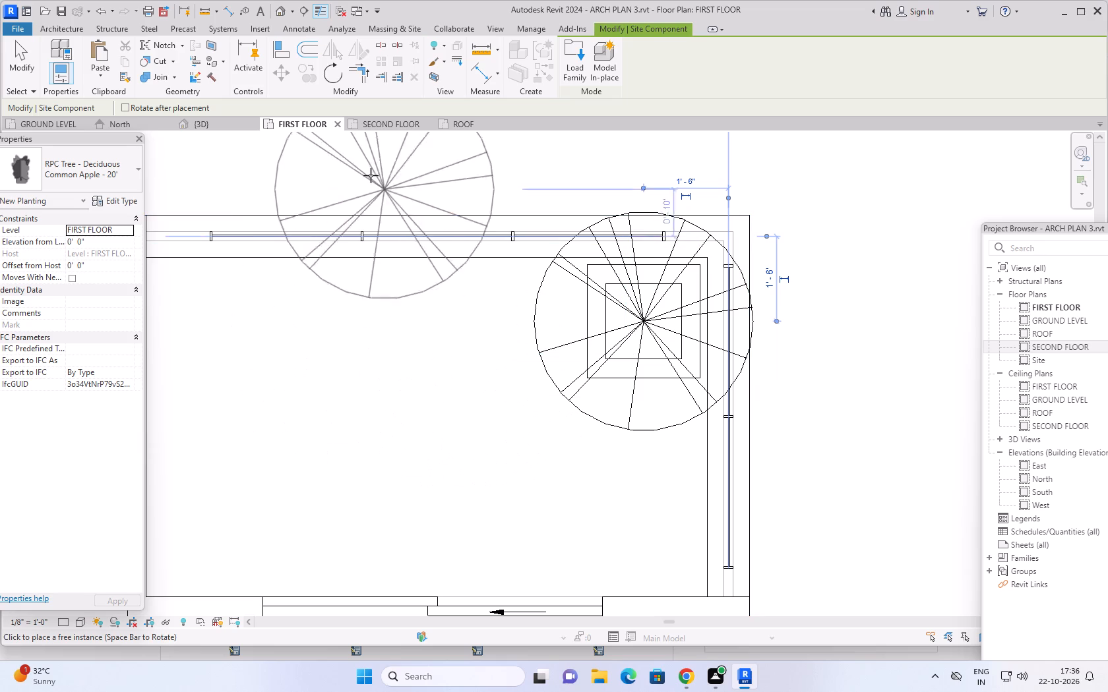
{"action": "left_click", "coordinate": [200, 127]}
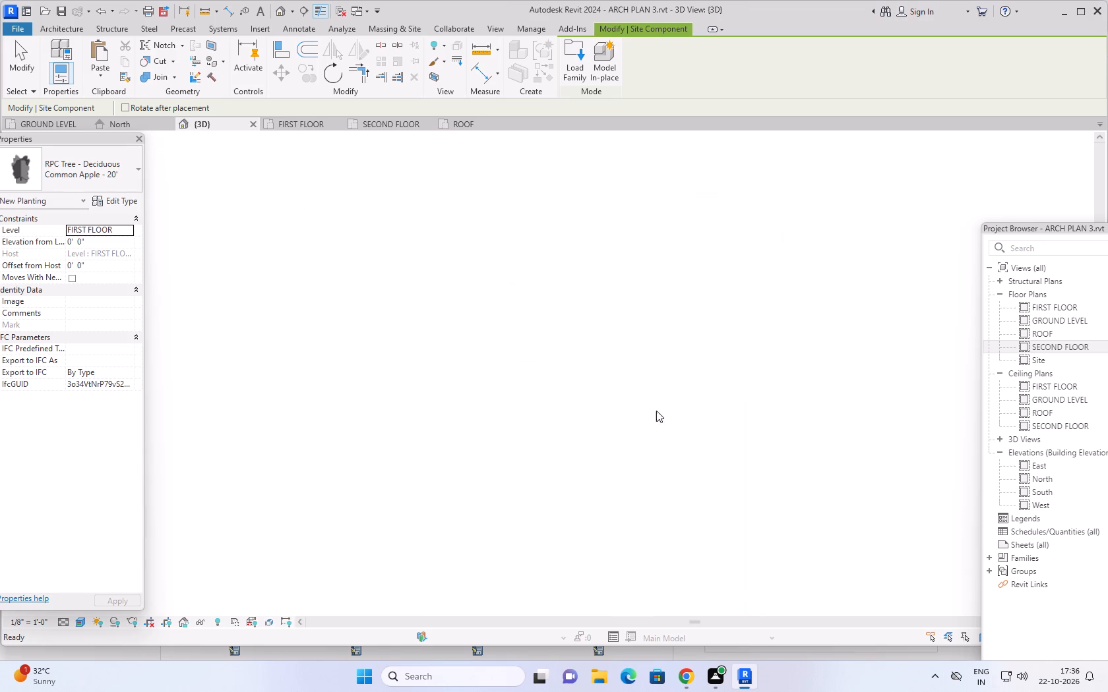
End tree placement and examine the Common Apple tree in the rear corner balcony planter from several sides in 3D.
{"action": "scroll", "coordinate": [718, 422], "scroll_direction": "down", "scroll_amount": 2}
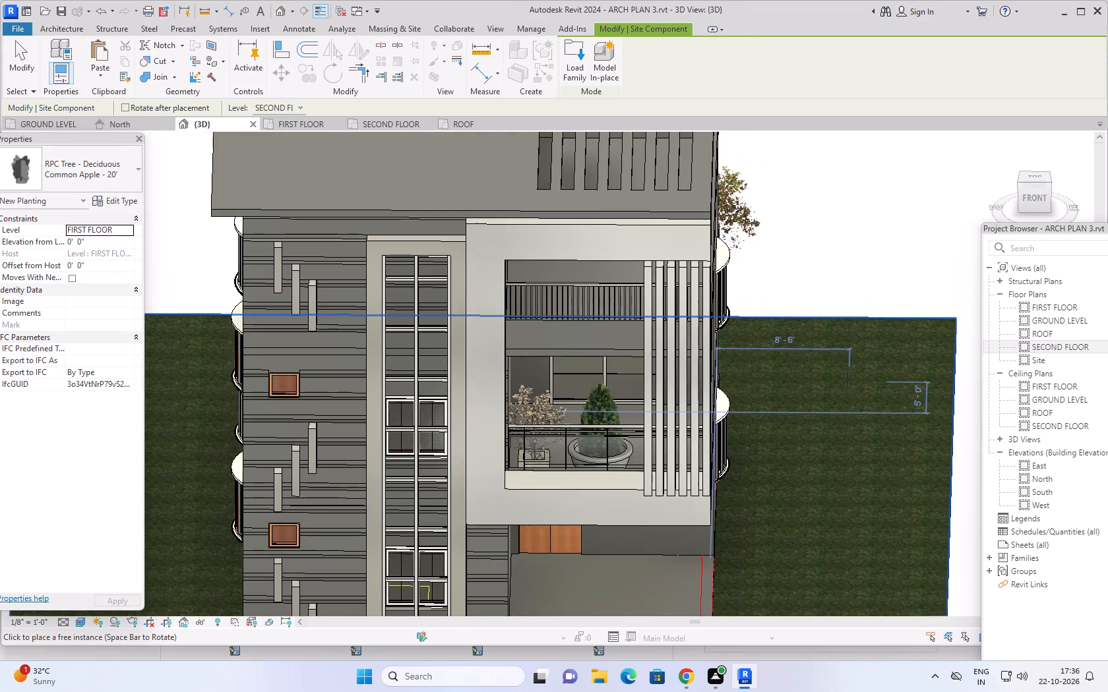
{"action": "middle_click_drag", "start_coordinate": [848, 371], "coordinate": [516, 405], "text": "shift"}
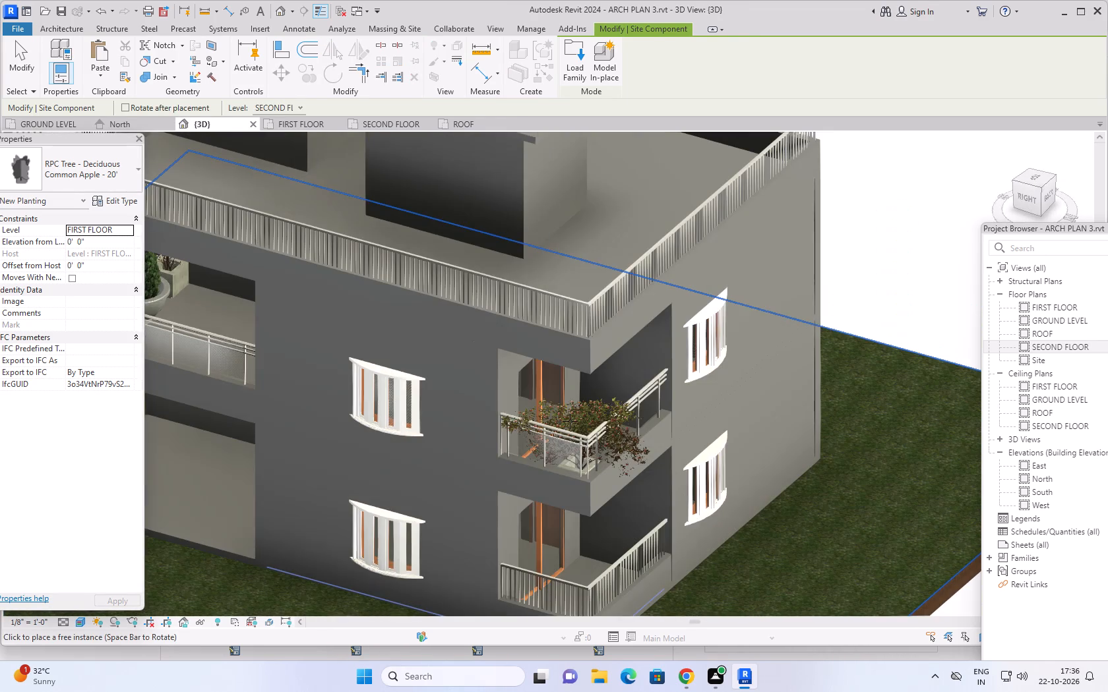
{"action": "middle_click_drag", "start_coordinate": [644, 476], "coordinate": [584, 395], "text": "shift"}
{"action": "scroll", "coordinate": [466, 408], "scroll_direction": "up", "scroll_amount": 3}
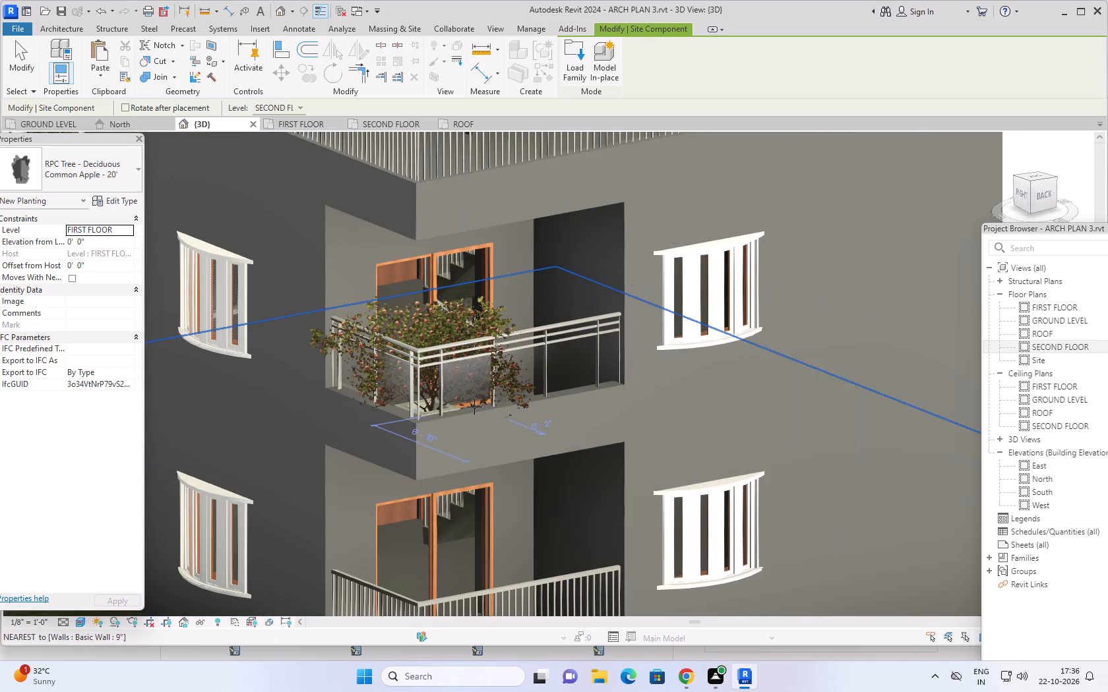
{"action": "scroll", "coordinate": [474, 407], "scroll_direction": "up", "scroll_amount": 2}
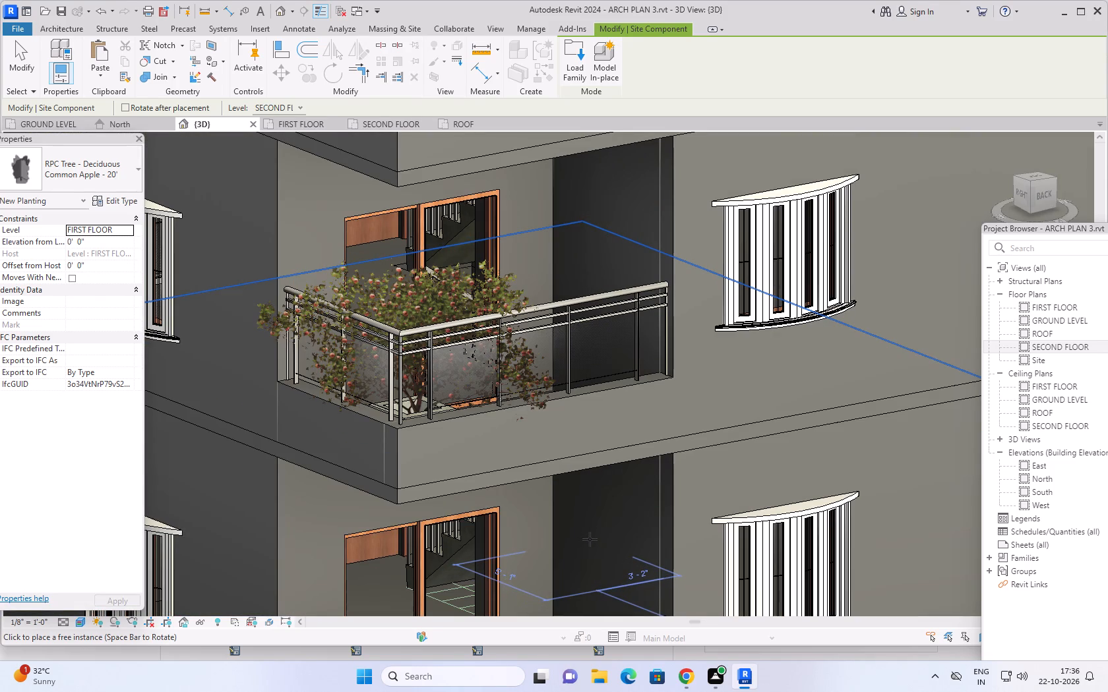
{"action": "key", "text": "Escape"}
{"action": "key", "text": "Escape"}
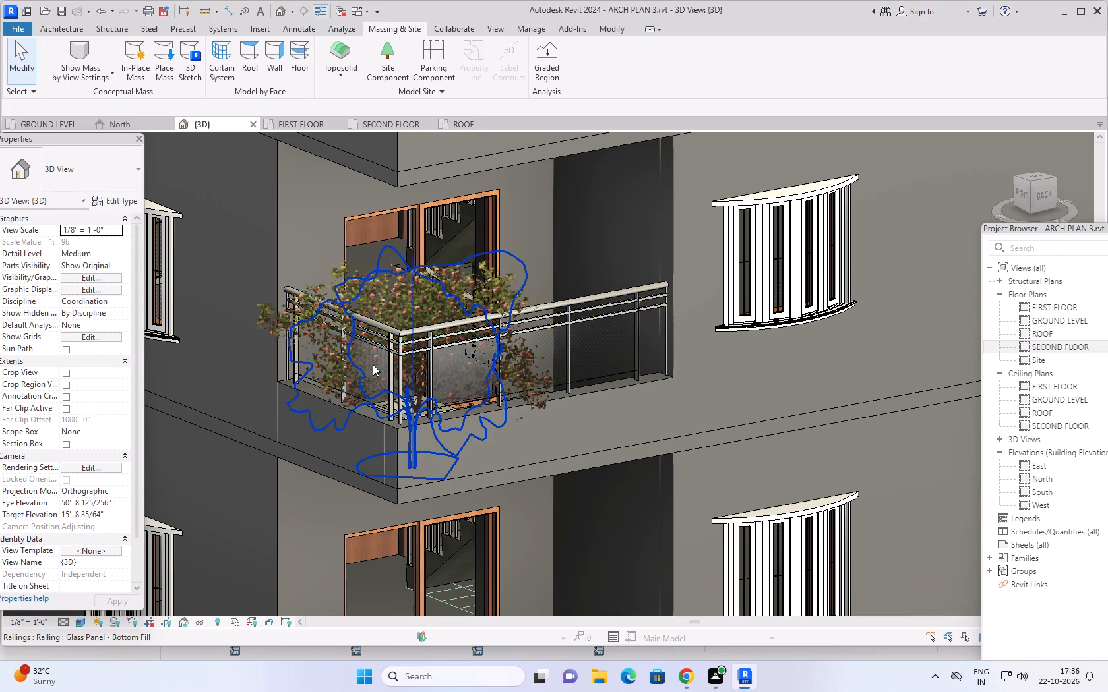
{"action": "key", "text": "Escape"}
{"action": "key", "text": "Escape"}
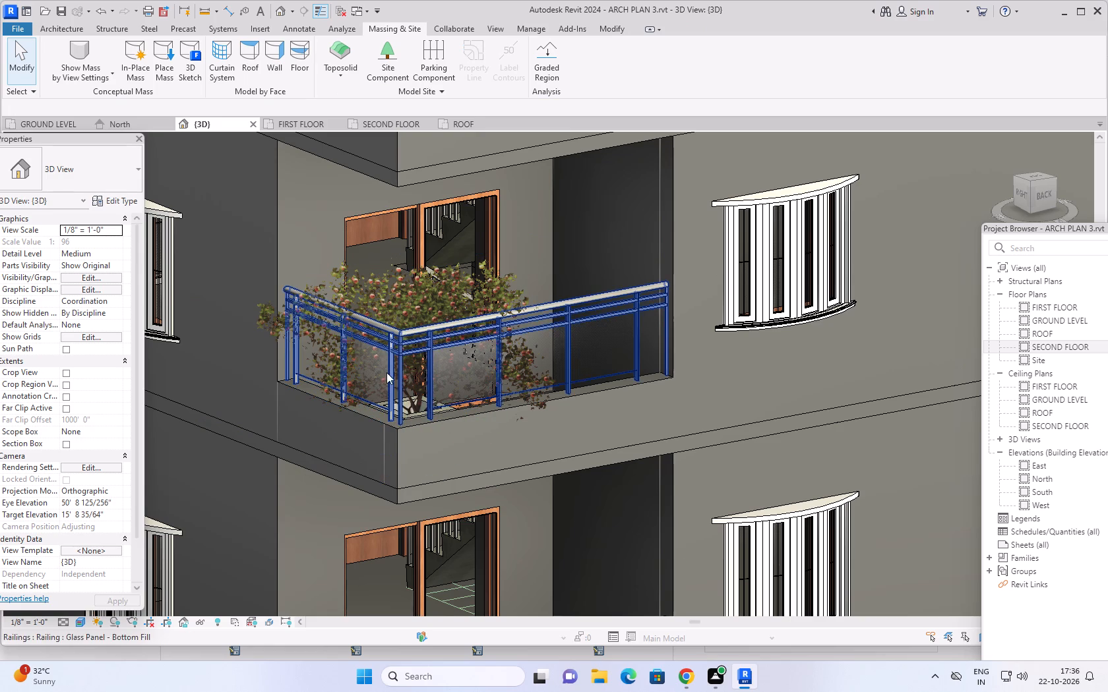
{"action": "middle_click_drag", "start_coordinate": [392, 369], "coordinate": [483, 370]}
{"action": "middle_click_drag", "start_coordinate": [479, 385], "coordinate": [501, 422], "text": "shift"}
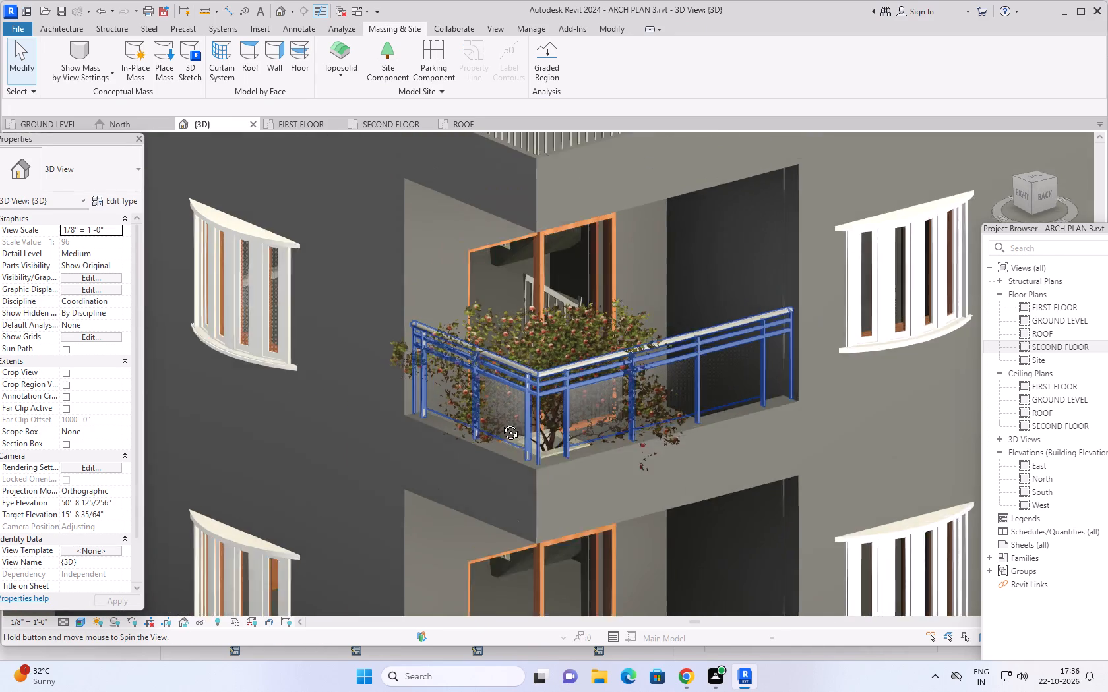
{"action": "middle_click_drag", "start_coordinate": [501, 422], "coordinate": [528, 454], "text": "shift"}
{"action": "middle_click_drag", "start_coordinate": [584, 463], "coordinate": [499, 353]}
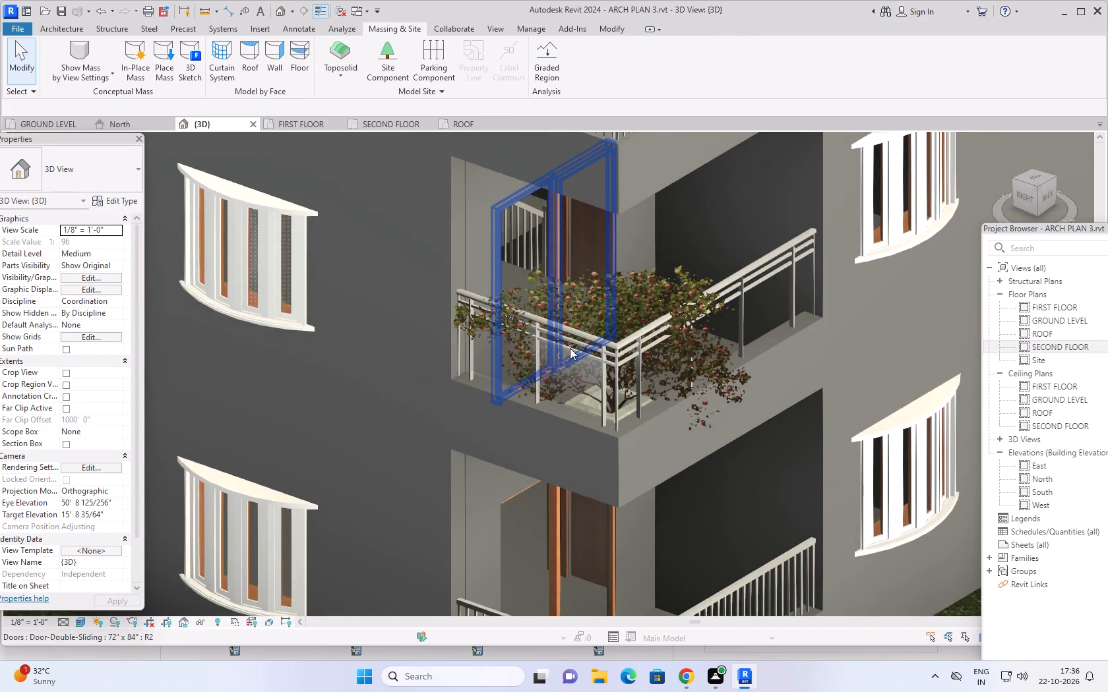
{"action": "middle_click_drag", "start_coordinate": [572, 343], "coordinate": [464, 421], "text": "shift"}
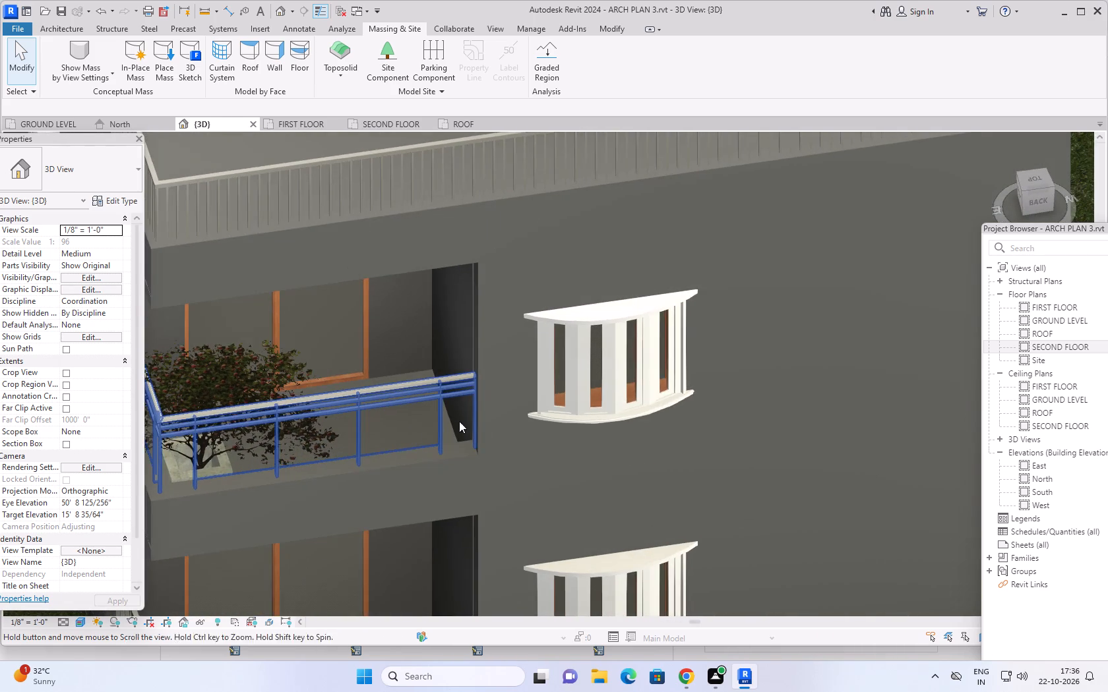
{"action": "middle_click_drag", "start_coordinate": [366, 431], "coordinate": [663, 348]}
{"action": "middle_click_drag", "start_coordinate": [549, 367], "coordinate": [642, 324], "text": "shift"}
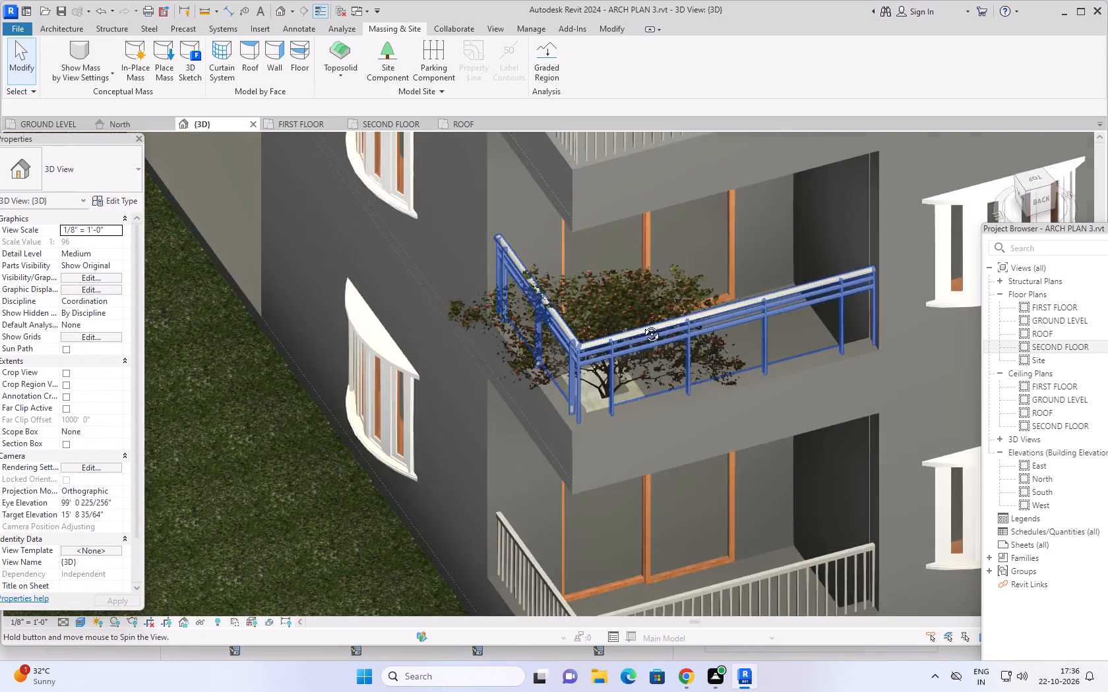
{"action": "middle_click_drag", "start_coordinate": [642, 324], "coordinate": [764, 261], "text": "shift"}
{"action": "middle_click_drag", "start_coordinate": [734, 274], "coordinate": [195, 323]}
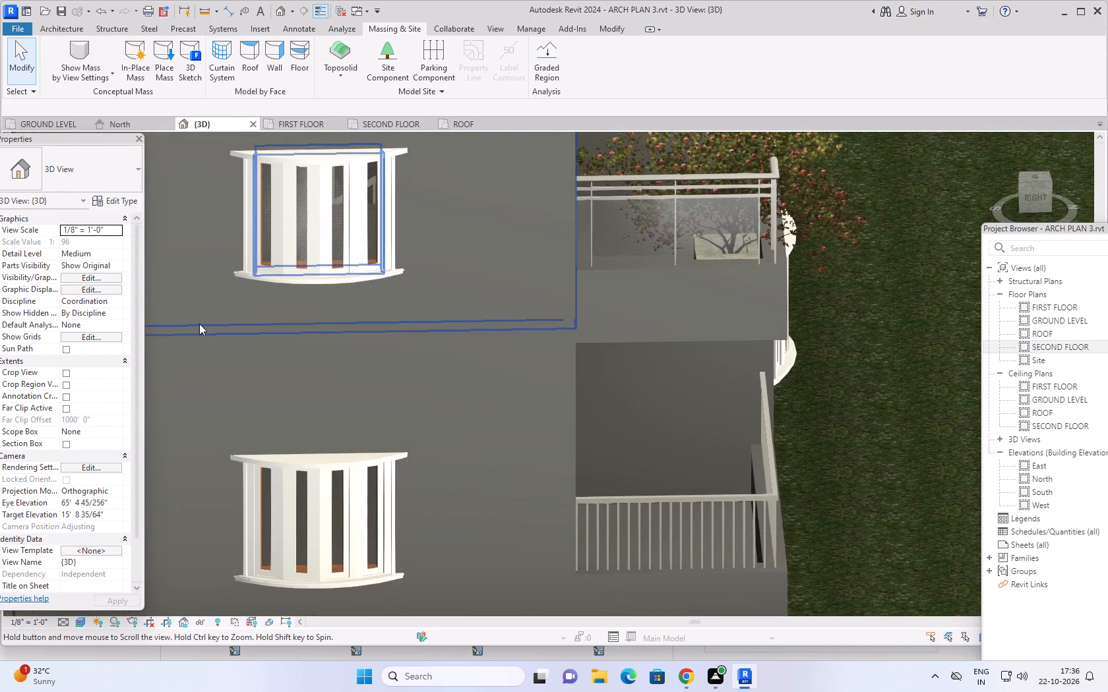
{"action": "middle_click_drag", "start_coordinate": [751, 234], "coordinate": [582, 360]}
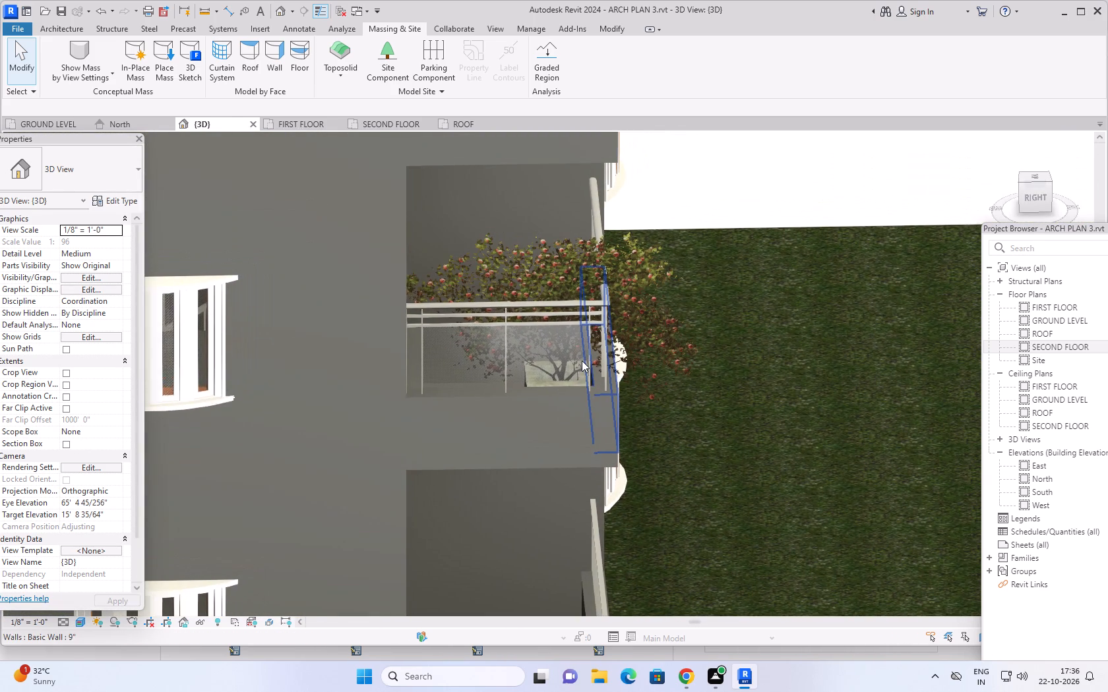
{"action": "scroll", "coordinate": [679, 351], "scroll_direction": "down", "scroll_amount": 2}
Change the rear corner balcony's Common Apple tree to RPC Tree - Deciduous type American Beech - 20'.
{"action": "left_click", "coordinate": [575, 303]}
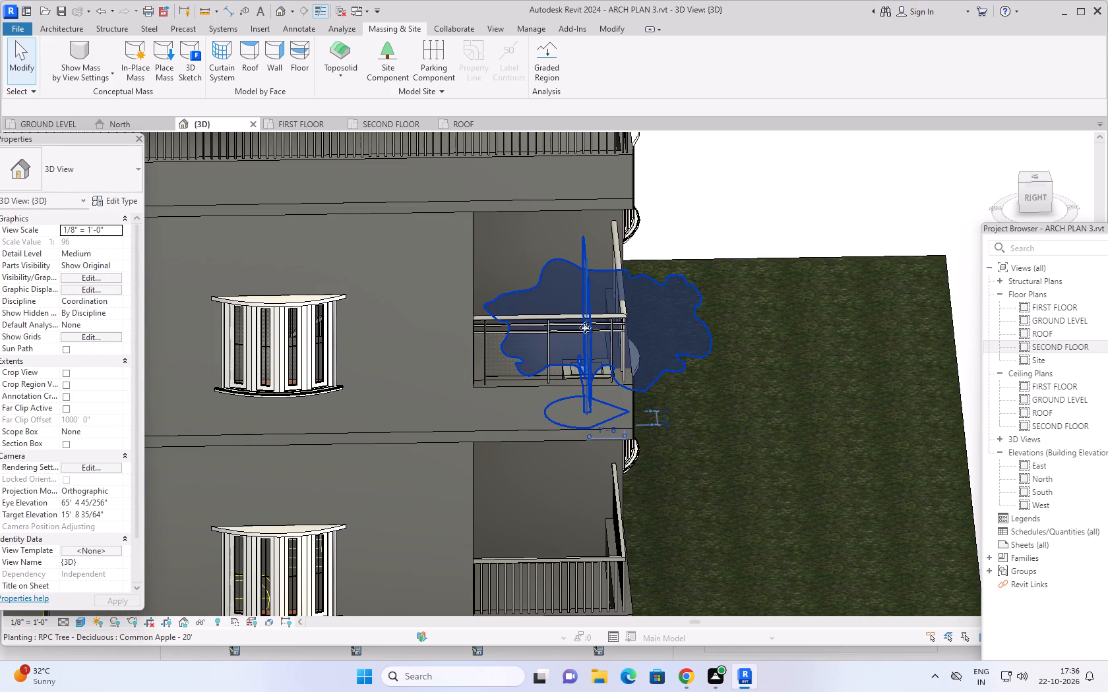
{"action": "left_click", "coordinate": [113, 169]}
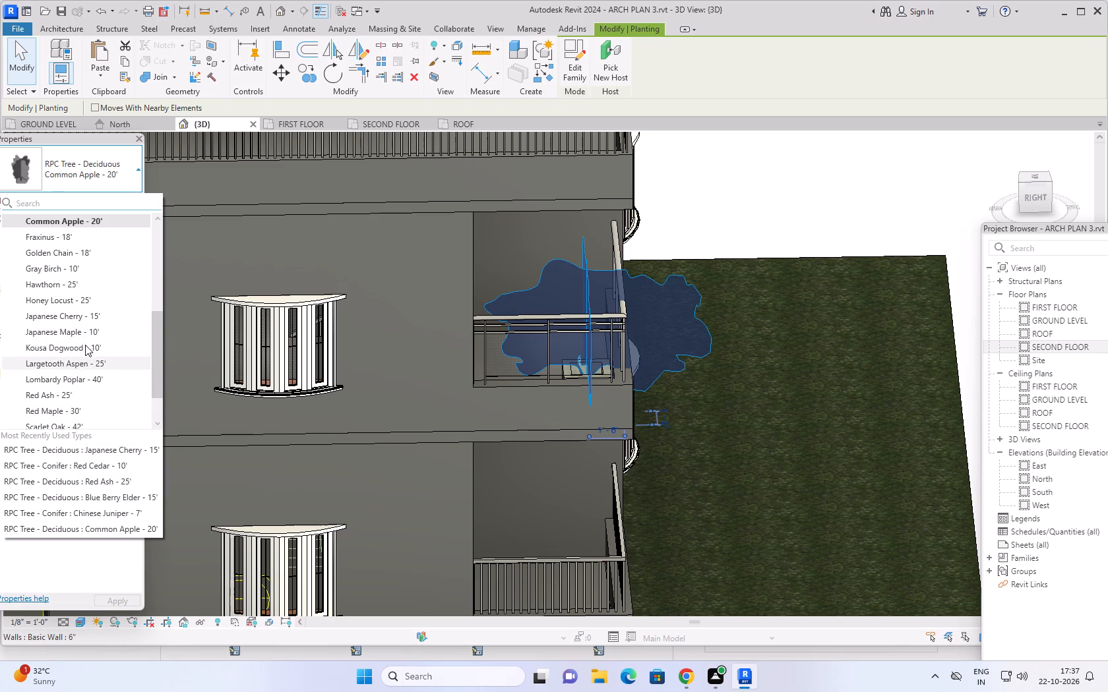
{"action": "scroll", "coordinate": [78, 361], "scroll_direction": "down", "scroll_amount": 5}
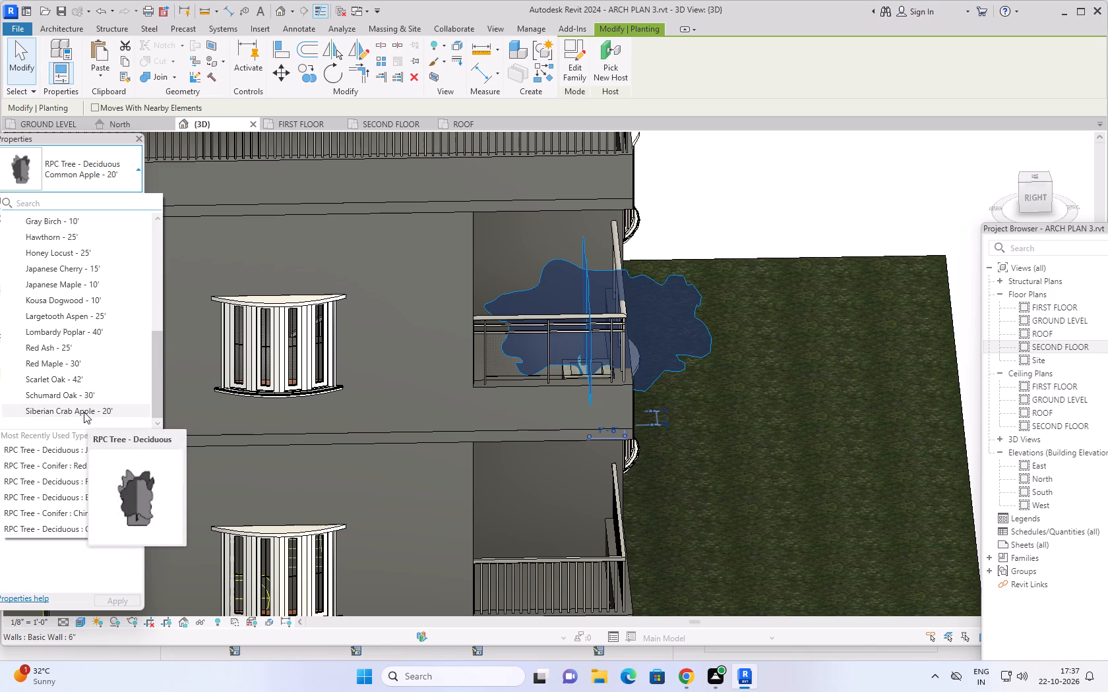
{"action": "scroll", "coordinate": [79, 357], "scroll_direction": "up", "scroll_amount": 3}
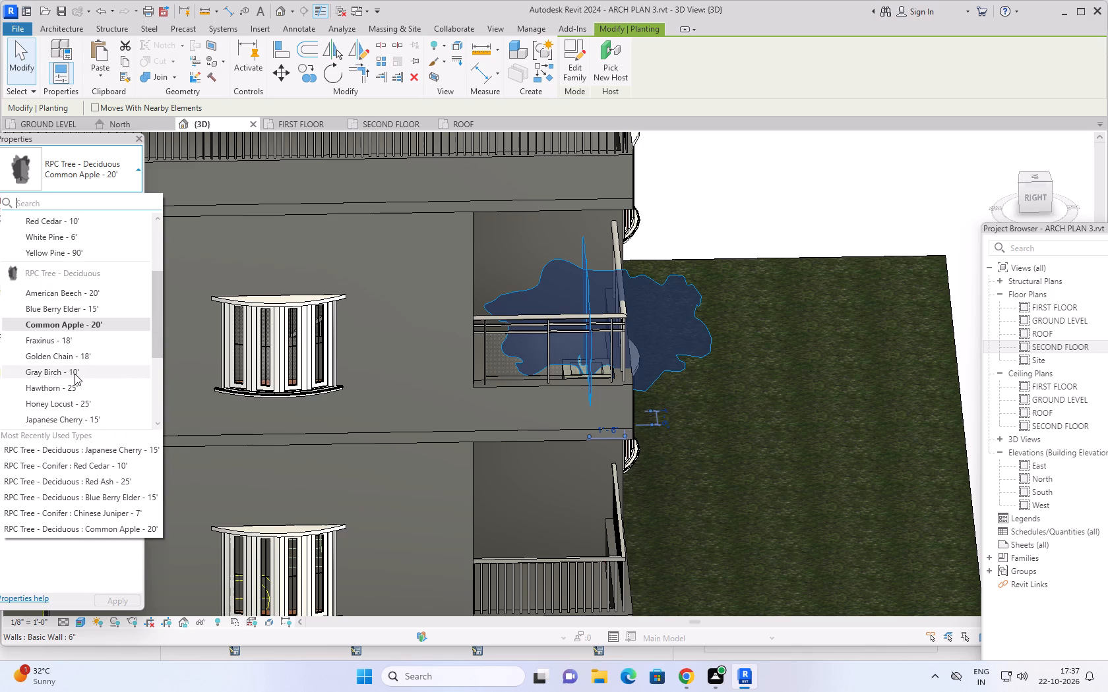
{"action": "left_click", "coordinate": [69, 290]}
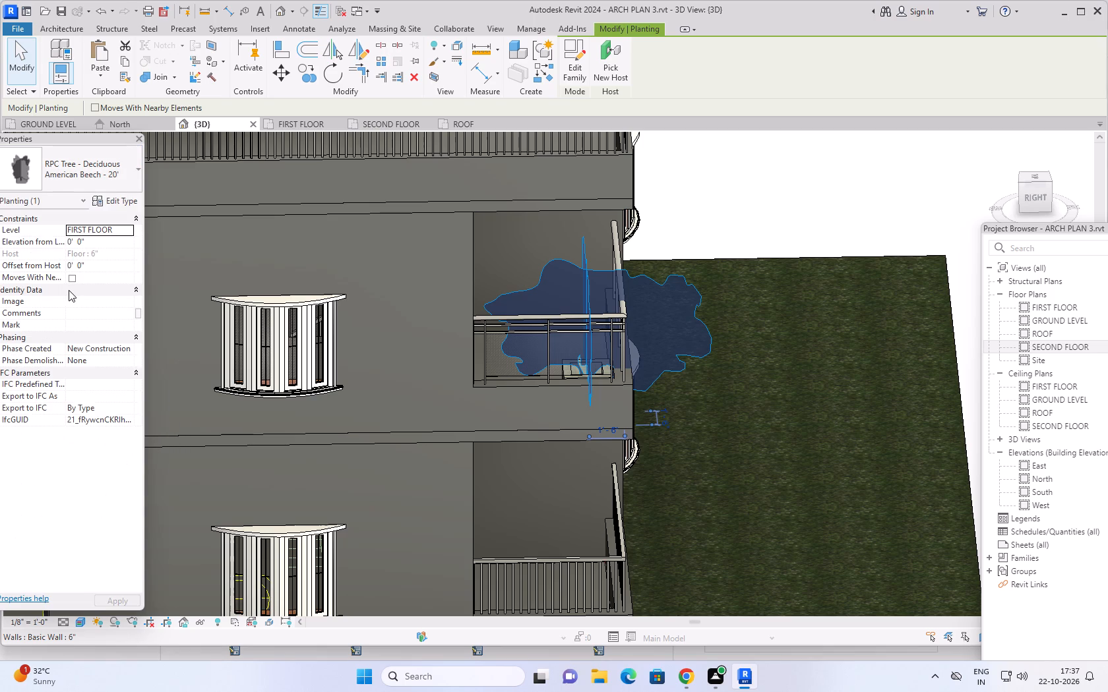
{"action": "left_click", "coordinate": [886, 229]}
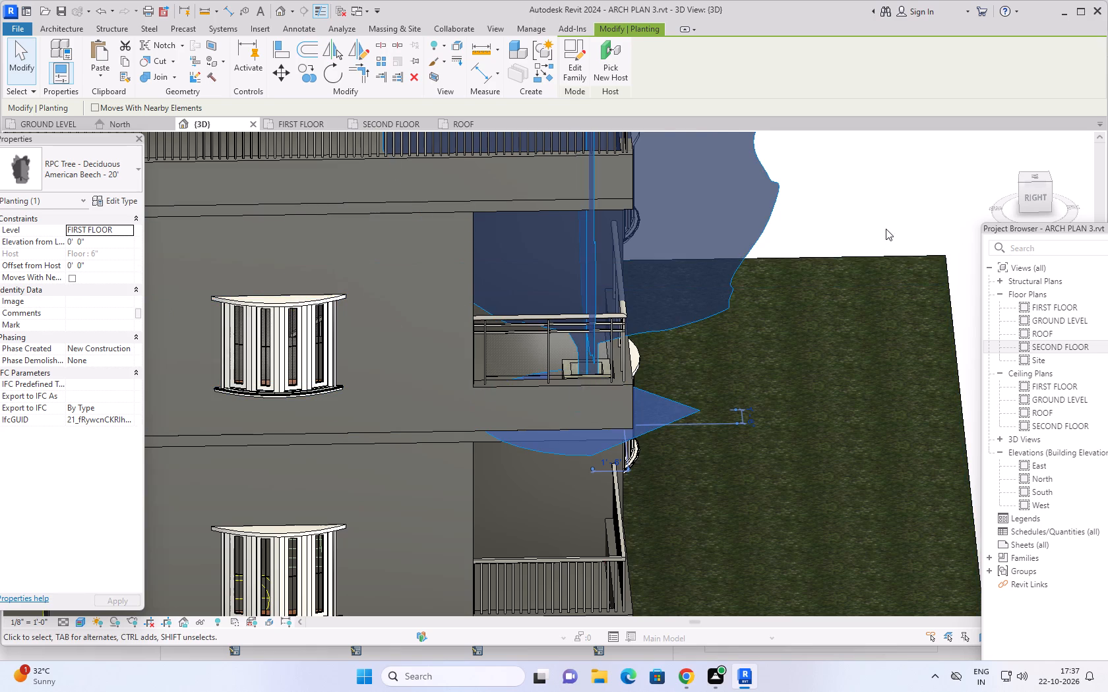
Set the American Beech - 20' type's height to 5' for the tree in the rear corner balcony planter.
{"action": "scroll", "coordinate": [872, 196], "scroll_direction": "down", "scroll_amount": 1}
{"action": "middle_click_drag", "start_coordinate": [872, 196], "coordinate": [867, 343]}
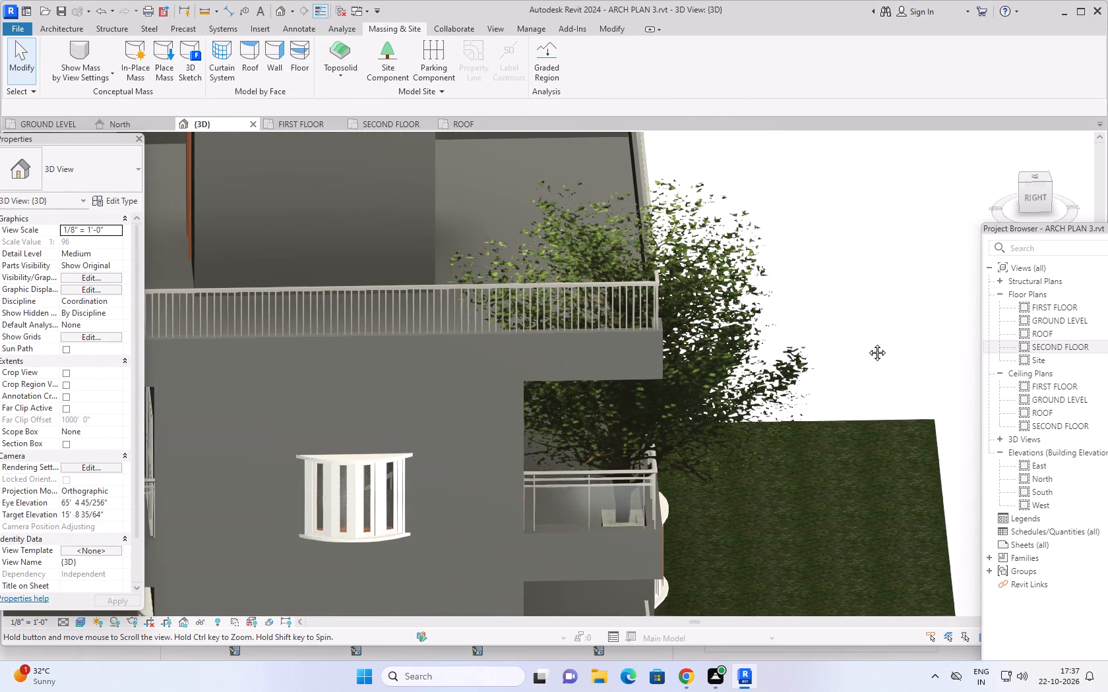
{"action": "middle_click_drag", "start_coordinate": [867, 343], "coordinate": [867, 311]}
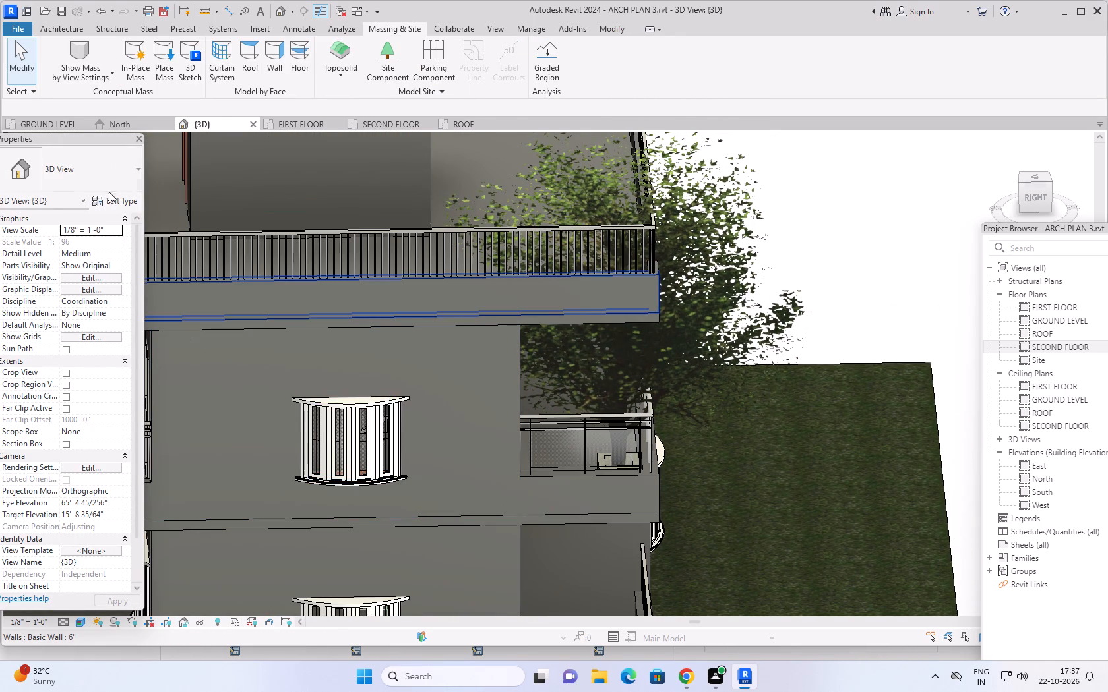
{"action": "left_click", "coordinate": [641, 356]}
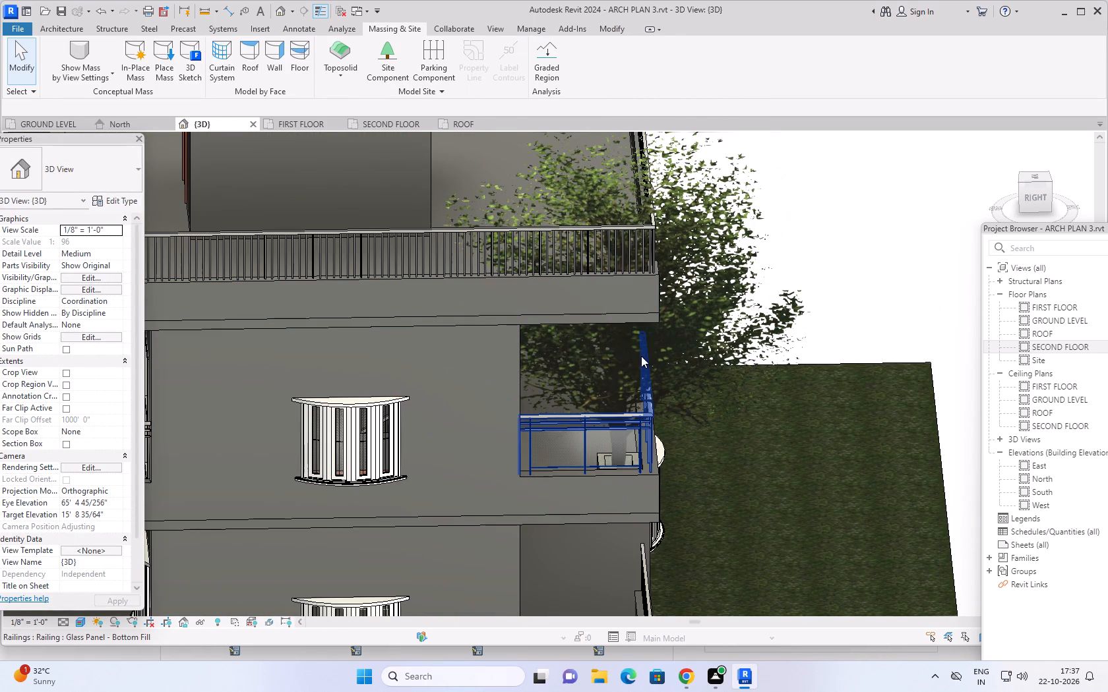
{"action": "left_click", "coordinate": [691, 335]}
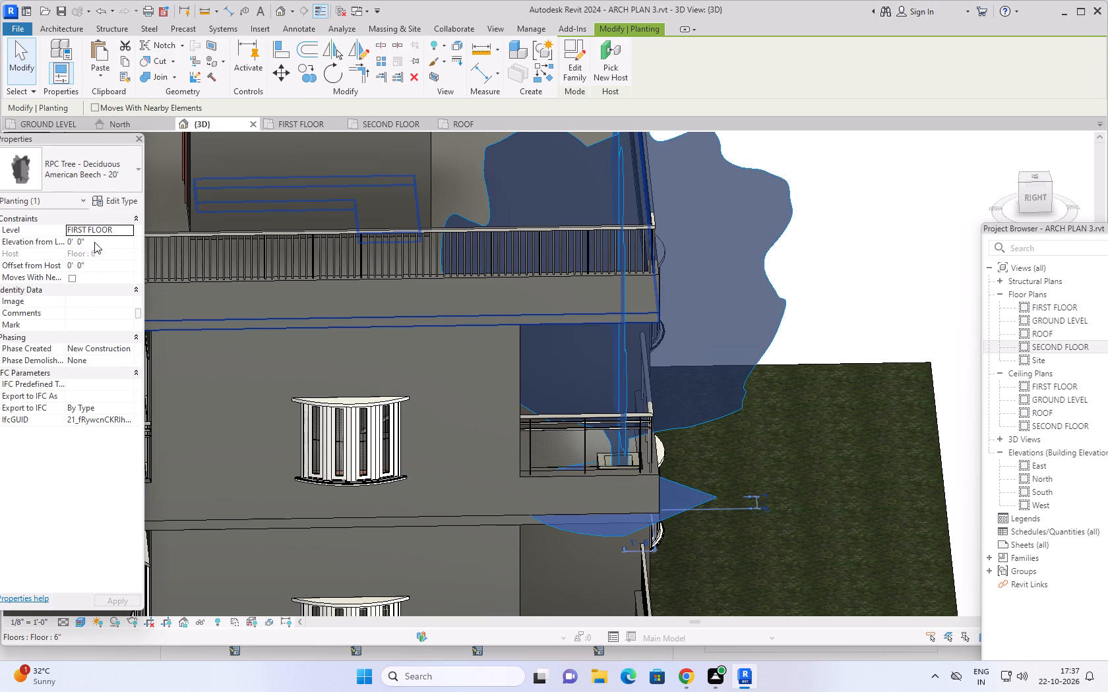
{"action": "left_click", "coordinate": [118, 197]}
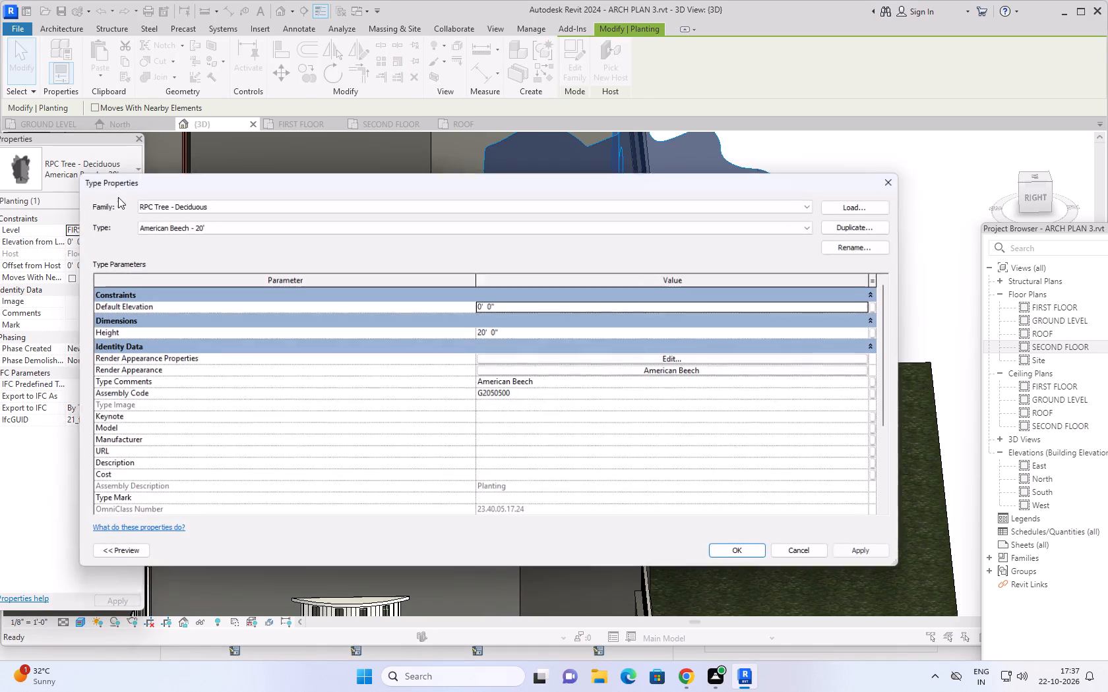
{"action": "left_click", "coordinate": [505, 329]}
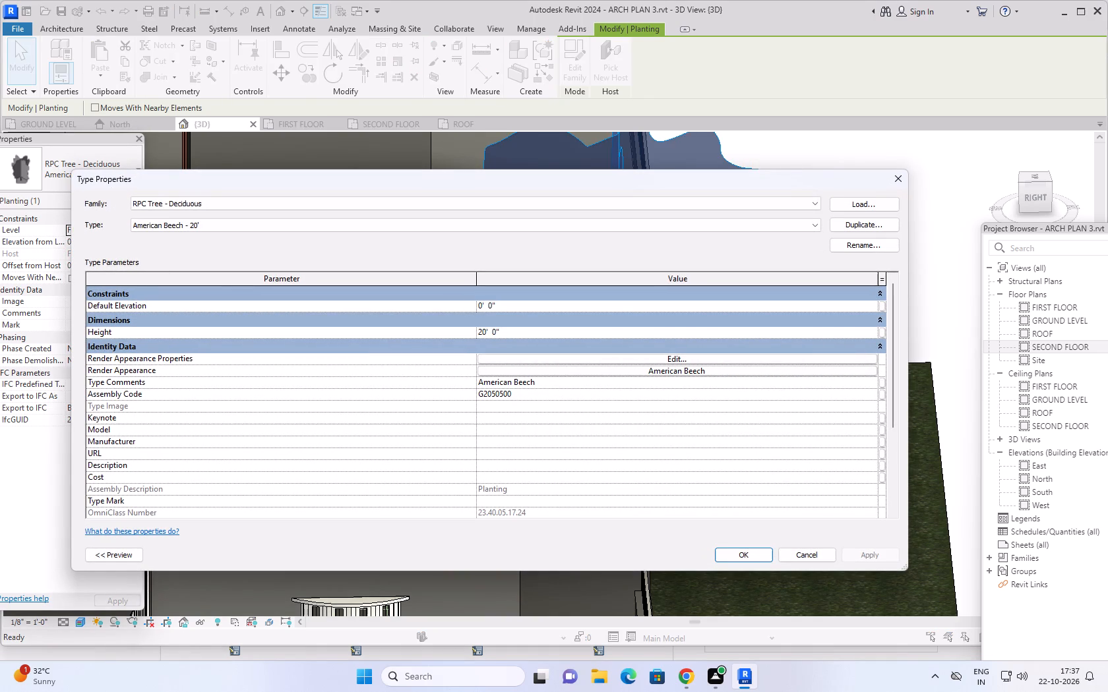
{"action": "key", "text": "BackSpace"}
{"action": "key", "text": "BackSpace"}
{"action": "key", "text": "BackSpace"}
{"action": "key", "text": "BackSpace"}
{"action": "key", "text": "BackSpace"}
{"action": "key", "text": "BackSpace"}
{"action": "key", "text": "BackSpace"}
{"action": "key", "text": "BackSpace"}
{"action": "key", "text": "BackSpace"}
{"action": "key", "text": "BackSpace"}
{"action": "key", "text": "BackSpace"}
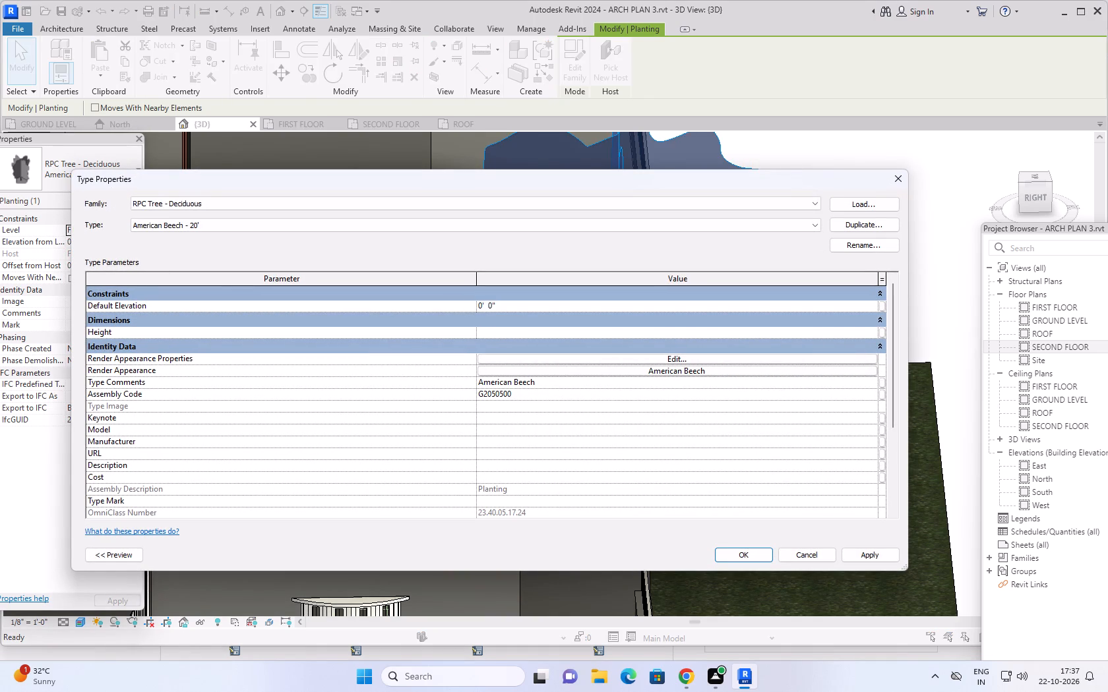
{"action": "type", "text": "5'"}
{"action": "key", "text": "Return"}
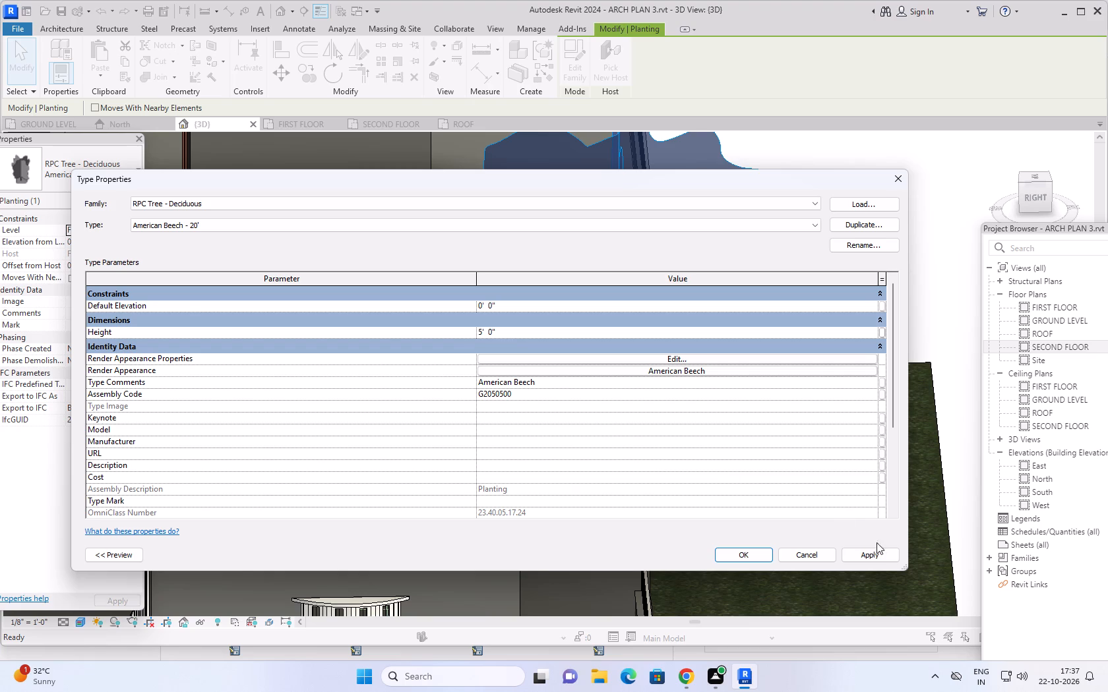
{"action": "left_click", "coordinate": [882, 557]}
{"action": "left_click", "coordinate": [749, 554]}
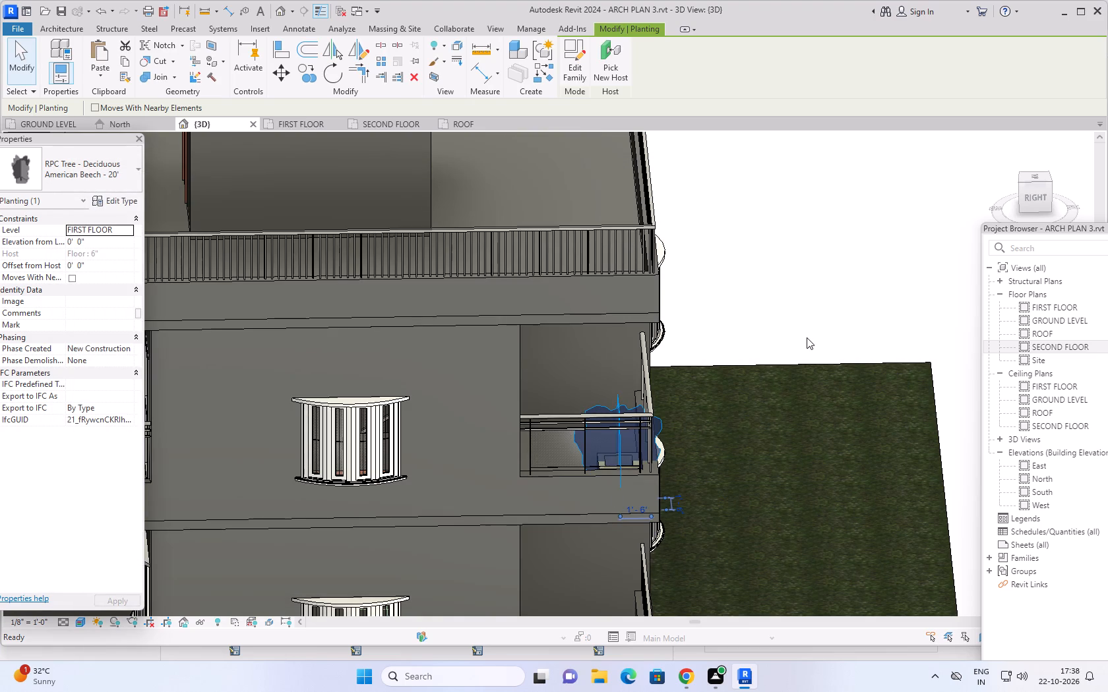
Examine the American Beech on the rear corner balcony and look through the RPC tree types for a replacement.
{"action": "middle_click_drag", "start_coordinate": [807, 339], "coordinate": [684, 303], "text": "shift"}
{"action": "scroll", "coordinate": [613, 461], "scroll_direction": "up", "scroll_amount": 4}
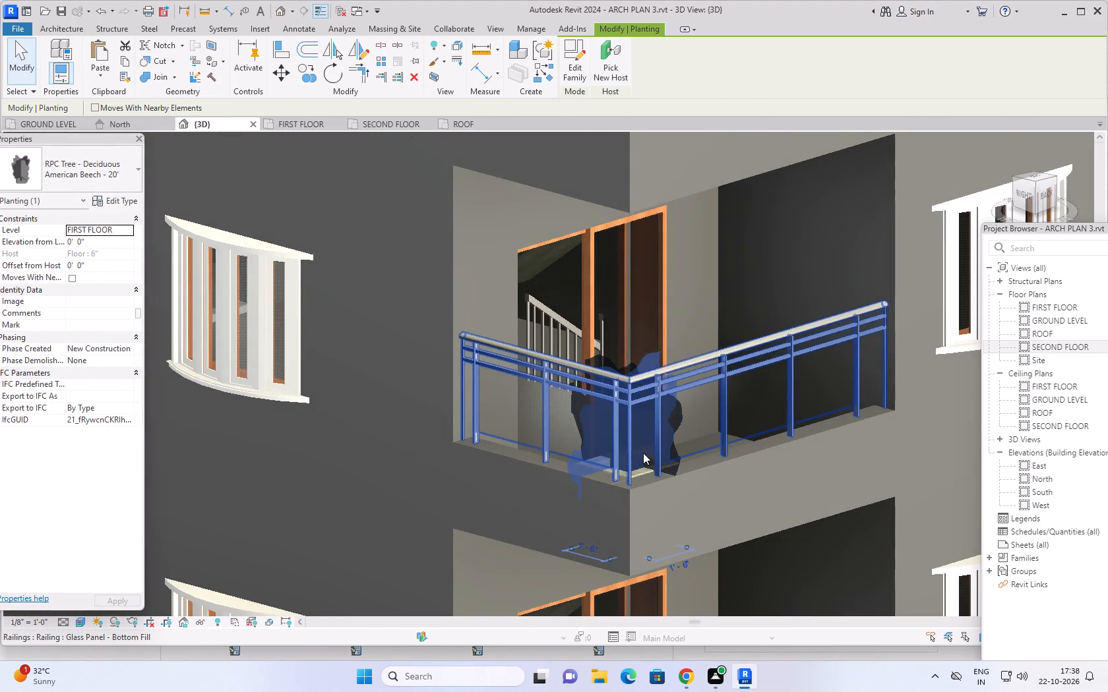
{"action": "middle_click_drag", "start_coordinate": [639, 450], "coordinate": [754, 502], "text": "shift"}
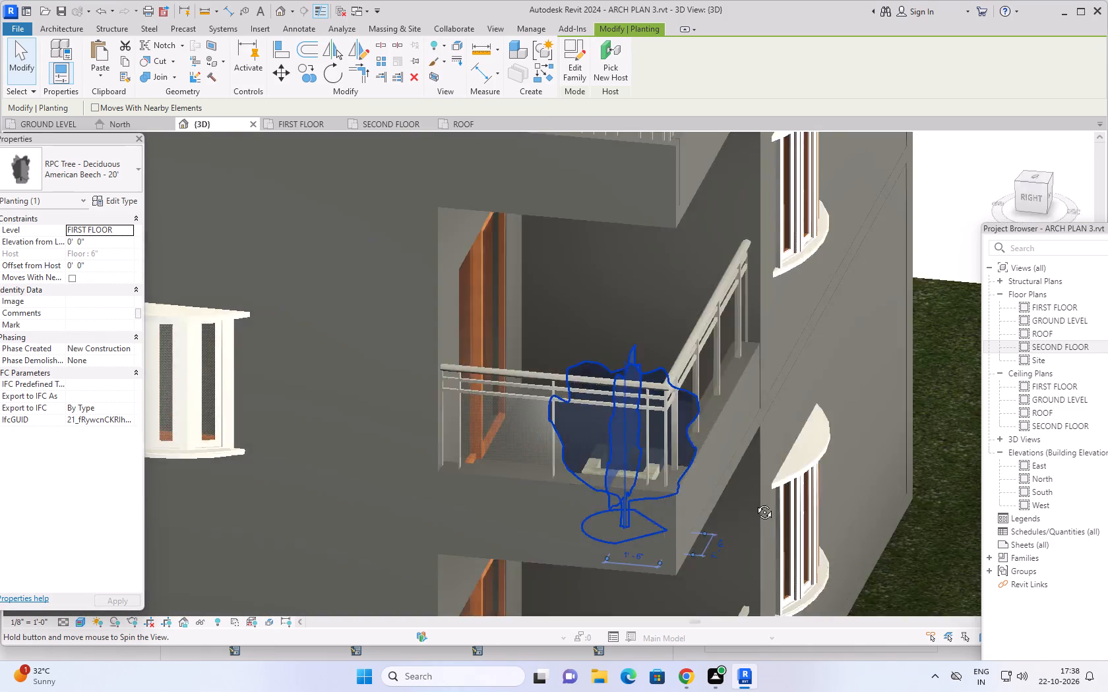
{"action": "middle_click_drag", "start_coordinate": [754, 502], "coordinate": [833, 505], "text": "shift"}
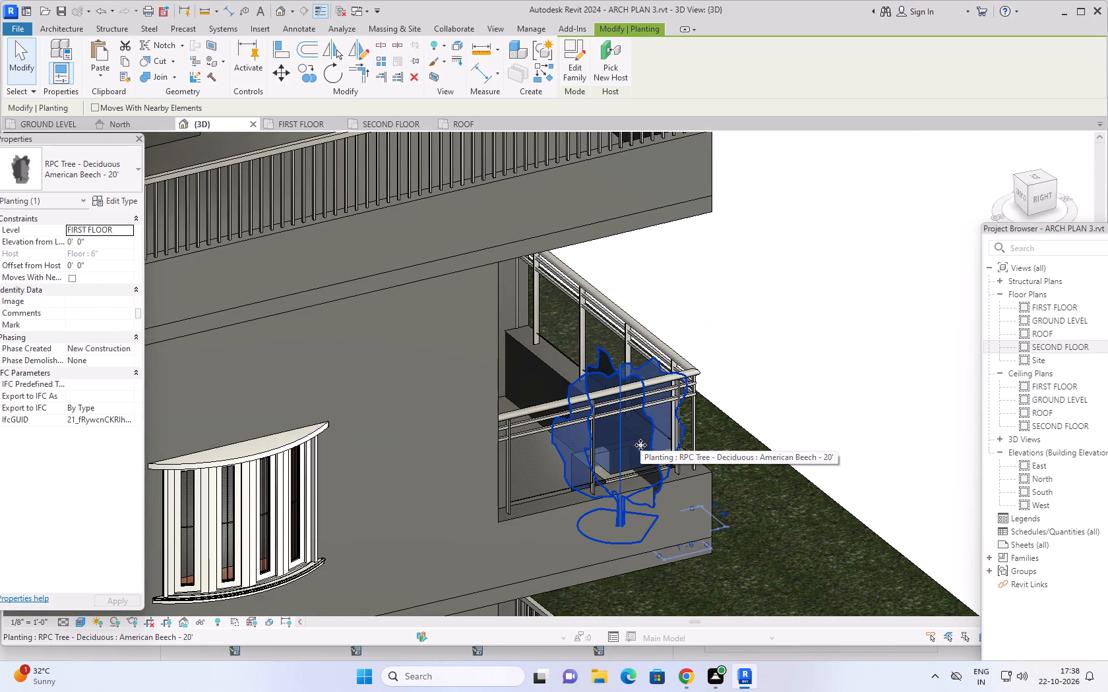
{"action": "left_click", "coordinate": [82, 172]}
{"action": "scroll", "coordinate": [84, 292], "scroll_direction": "up", "scroll_amount": 2}
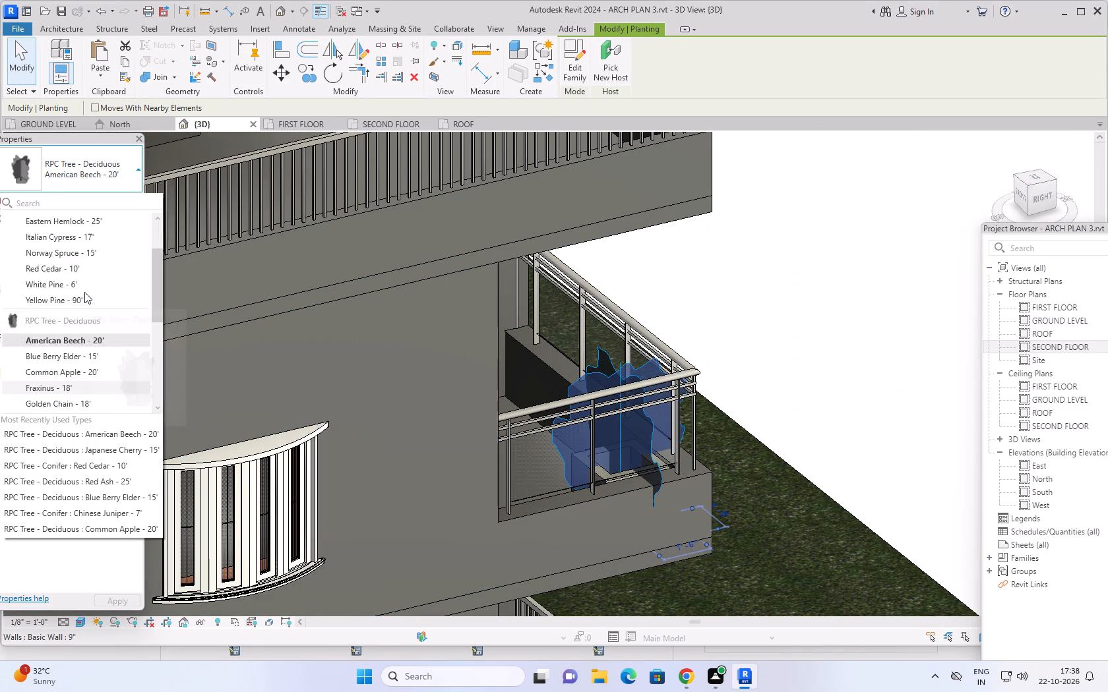
{"action": "scroll", "coordinate": [84, 292], "scroll_direction": "up", "scroll_amount": 3}
{"action": "scroll", "coordinate": [84, 305], "scroll_direction": "down", "scroll_amount": 1}
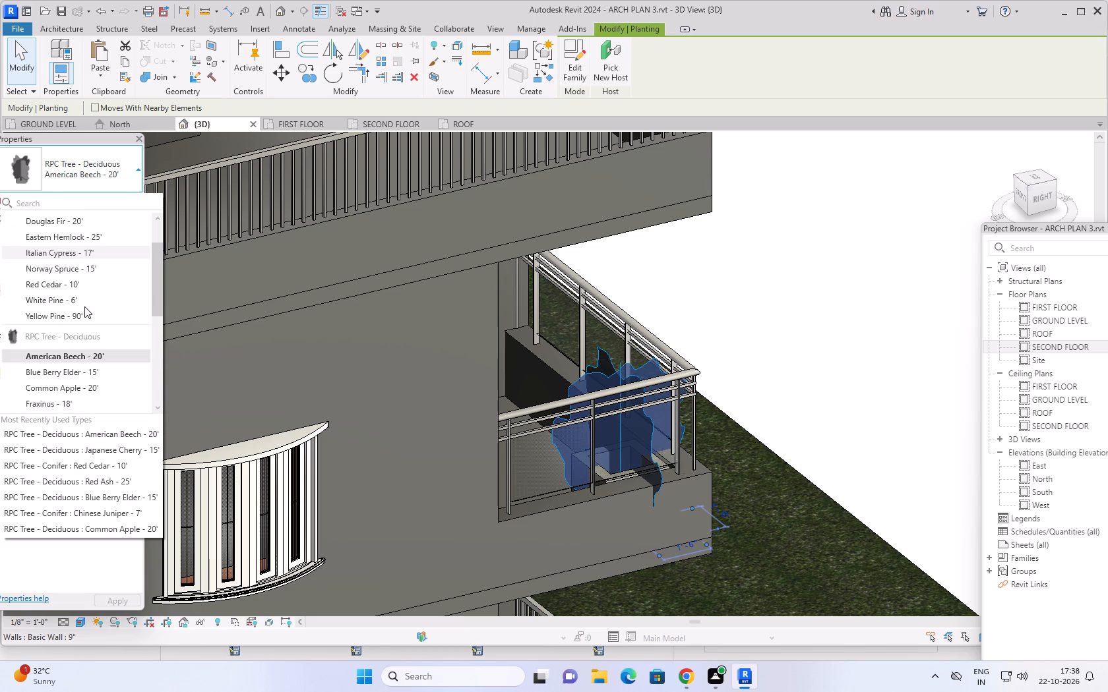
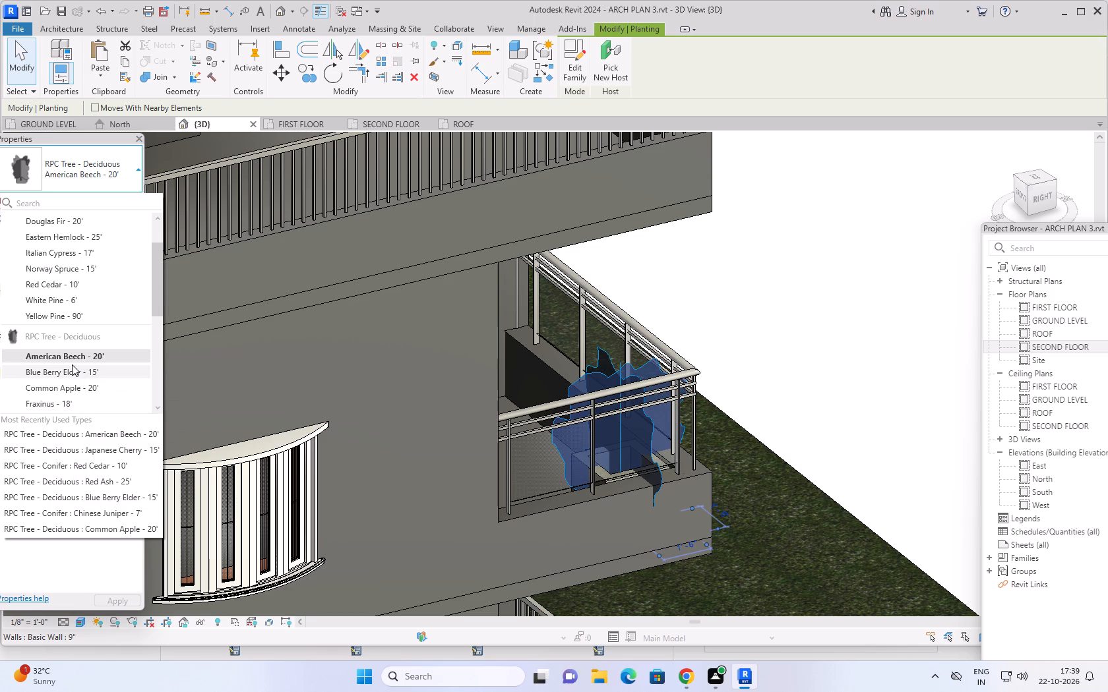
Change the rear corner balcony planter's tree to RPC Tree - Deciduous type Japanese Cherry - 15' and check its type properties.
{"action": "scroll", "coordinate": [64, 379], "scroll_direction": "down", "scroll_amount": 2}
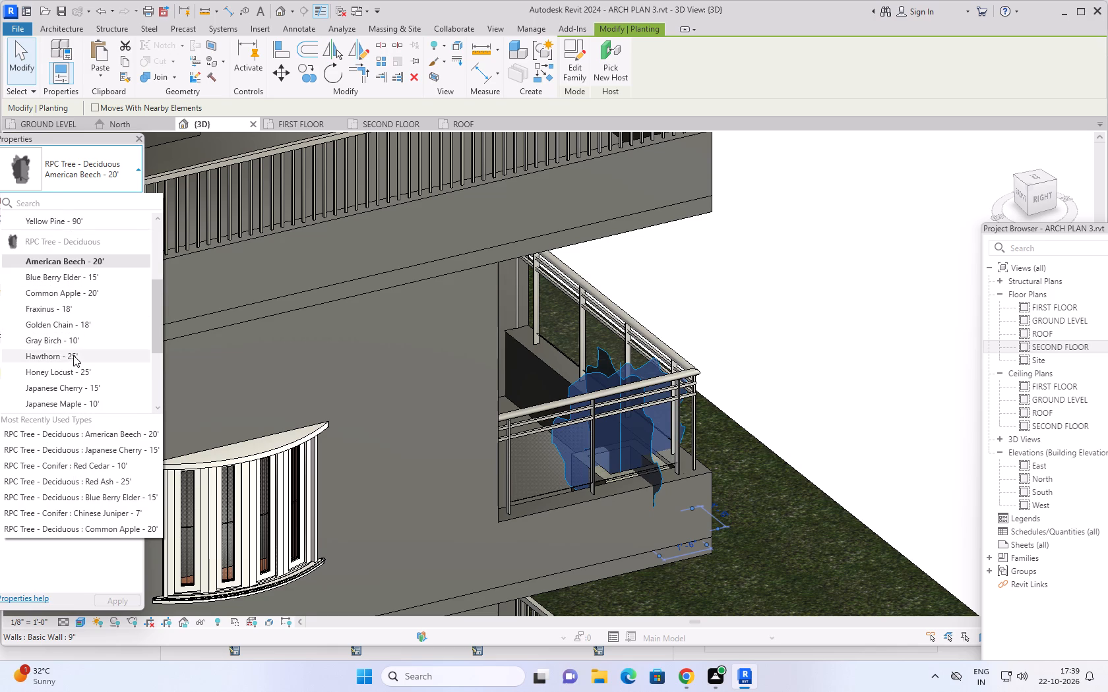
{"action": "left_click", "coordinate": [82, 388]}
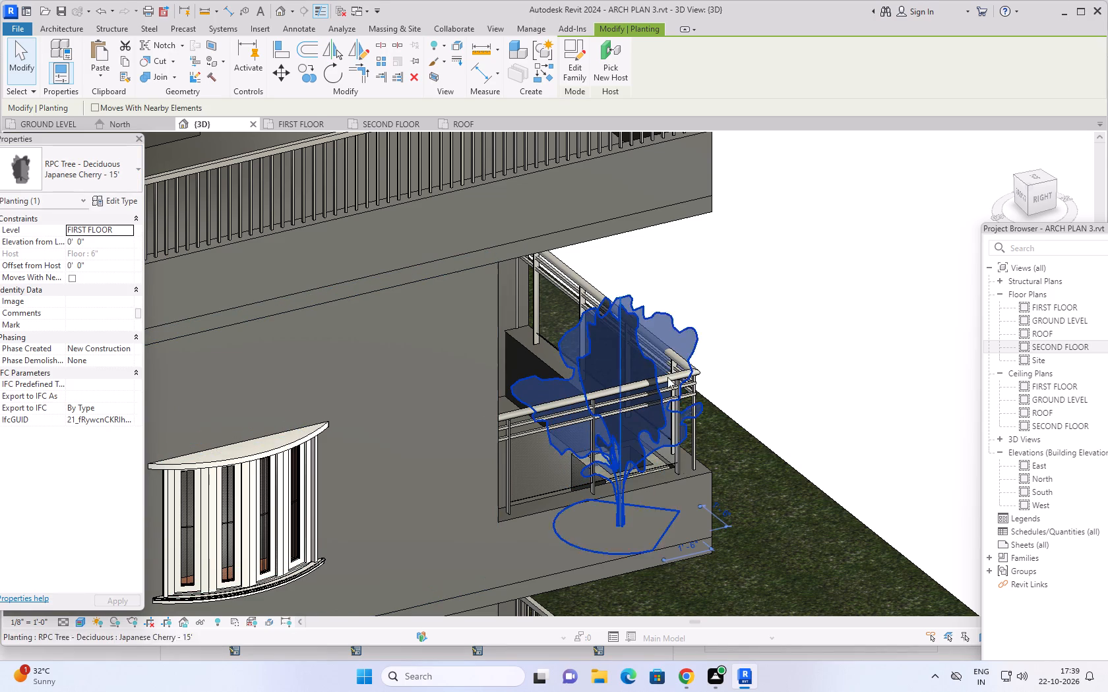
{"action": "left_click", "coordinate": [120, 202]}
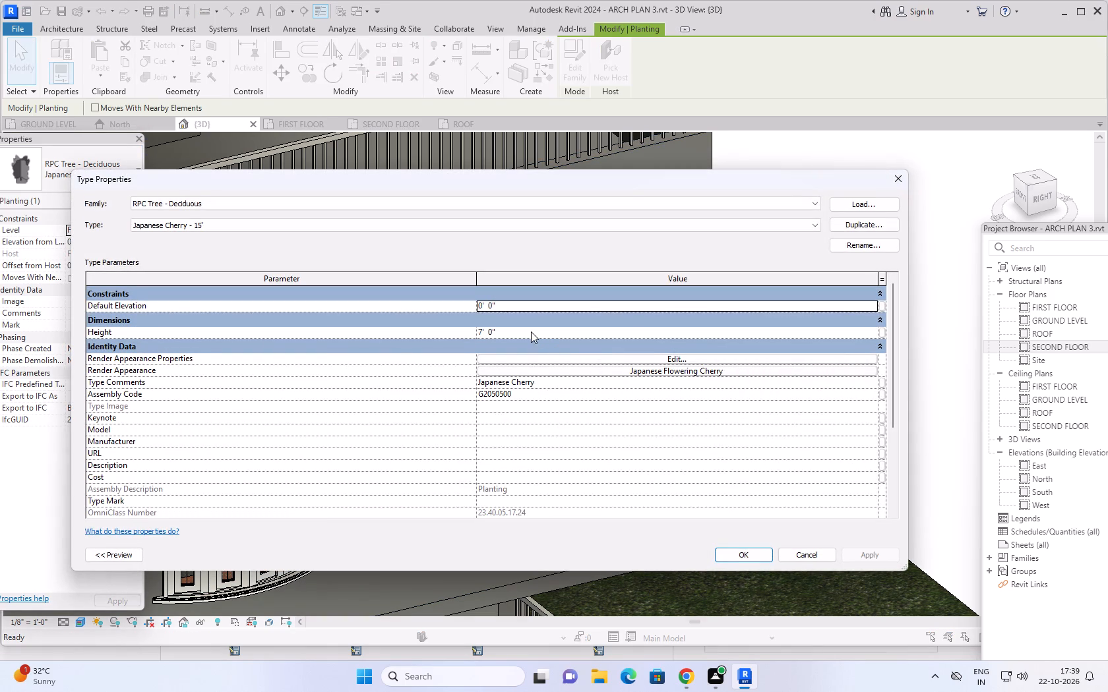
{"action": "left_click", "coordinate": [743, 559]}
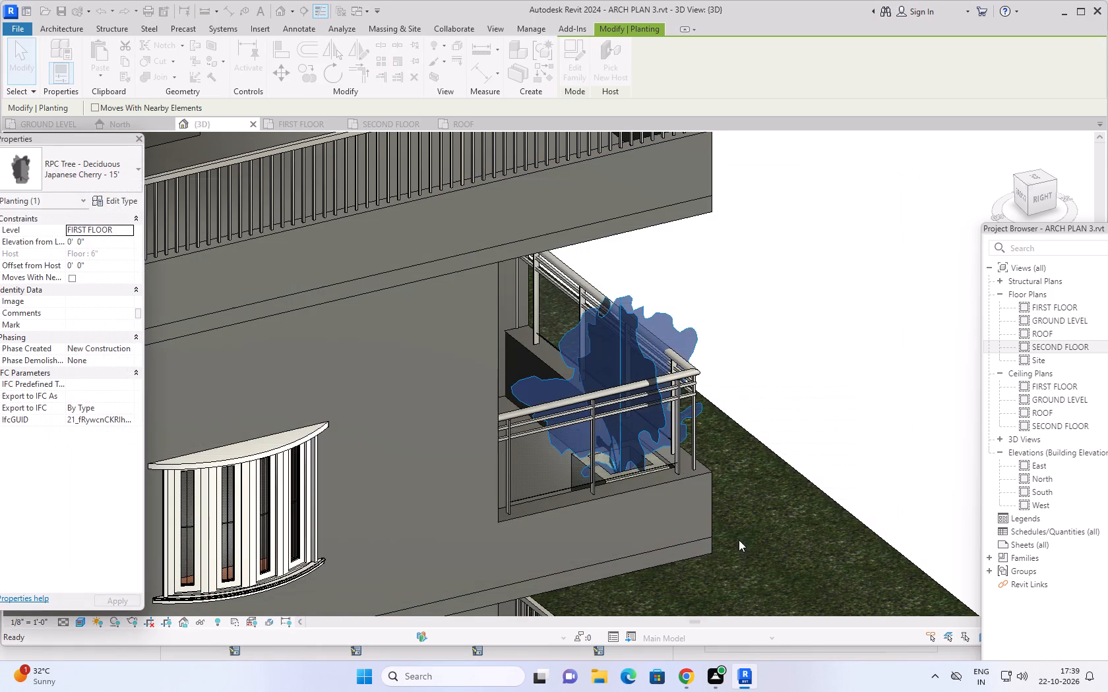
{"action": "key", "text": "Escape"}
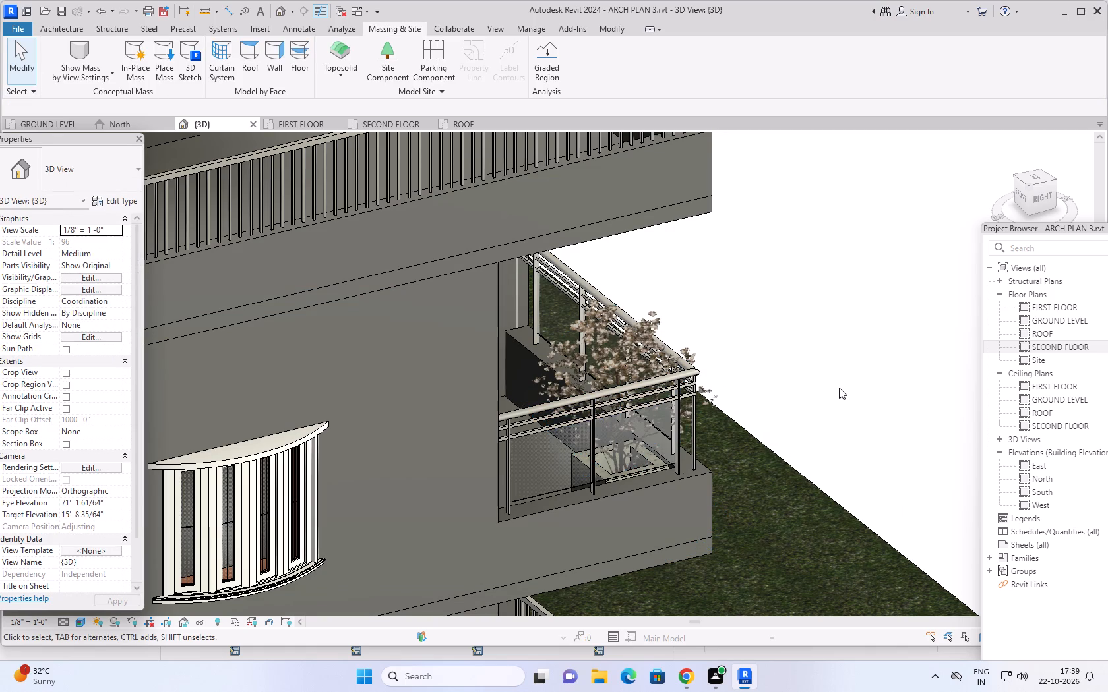
Examine the Japanese Cherry in the rear corner balcony planter and the whole house from several sides in 3D.
{"action": "middle_click_drag", "start_coordinate": [840, 417], "coordinate": [734, 447]}
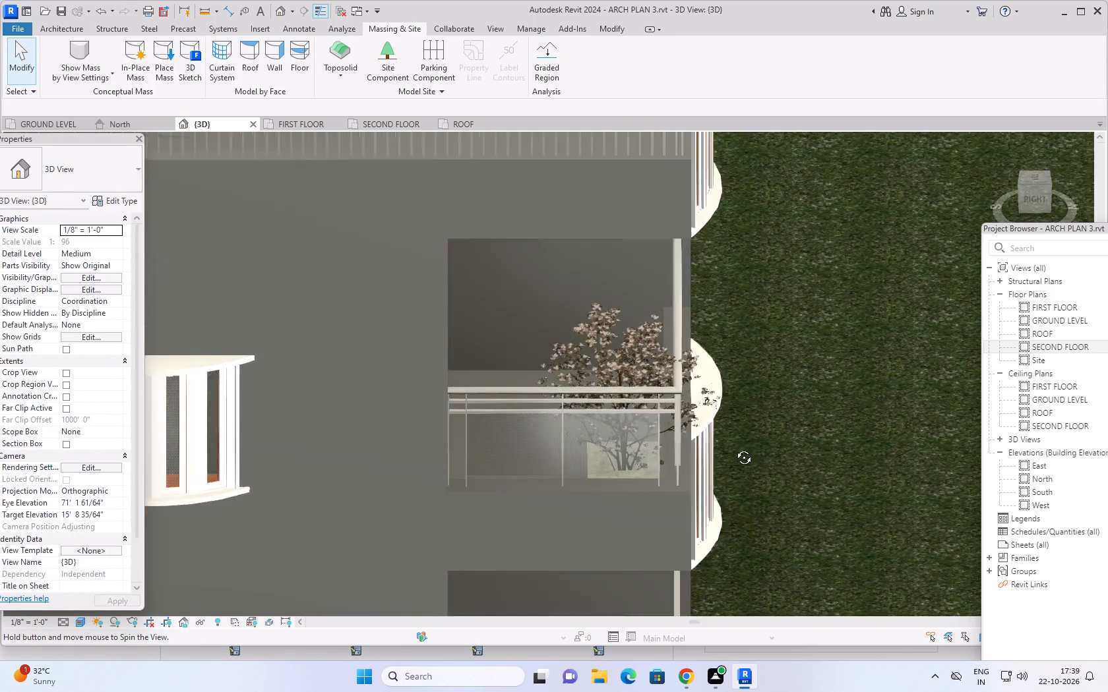
{"action": "middle_click_drag", "start_coordinate": [734, 447], "coordinate": [539, 348]}
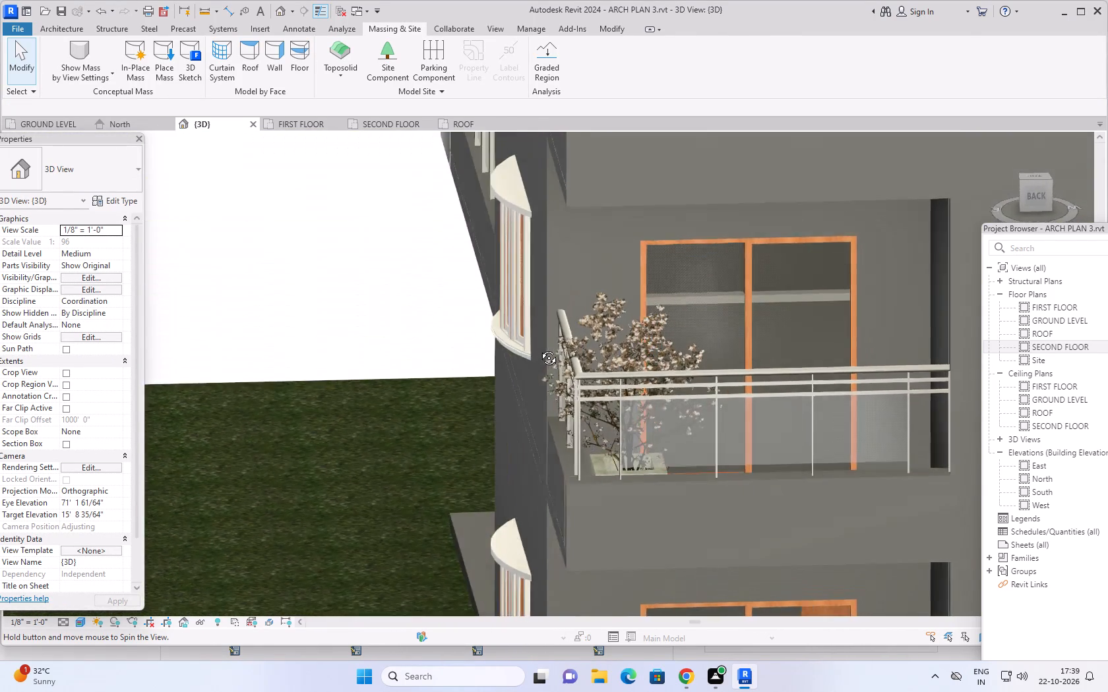
{"action": "middle_click_drag", "start_coordinate": [539, 348], "coordinate": [855, 502]}
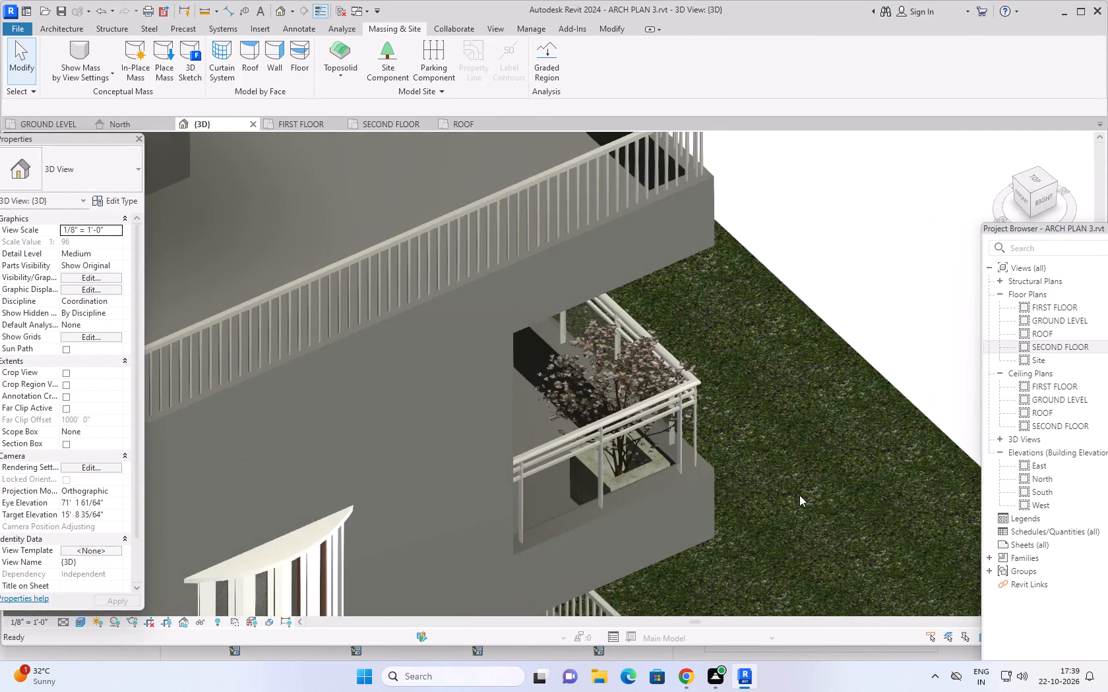
{"action": "scroll", "coordinate": [799, 495], "scroll_direction": "down", "scroll_amount": 2}
{"action": "middle_click_drag", "start_coordinate": [803, 502], "coordinate": [720, 357]}
{"action": "middle_click_drag", "start_coordinate": [730, 412], "coordinate": [756, 448], "text": "shift"}
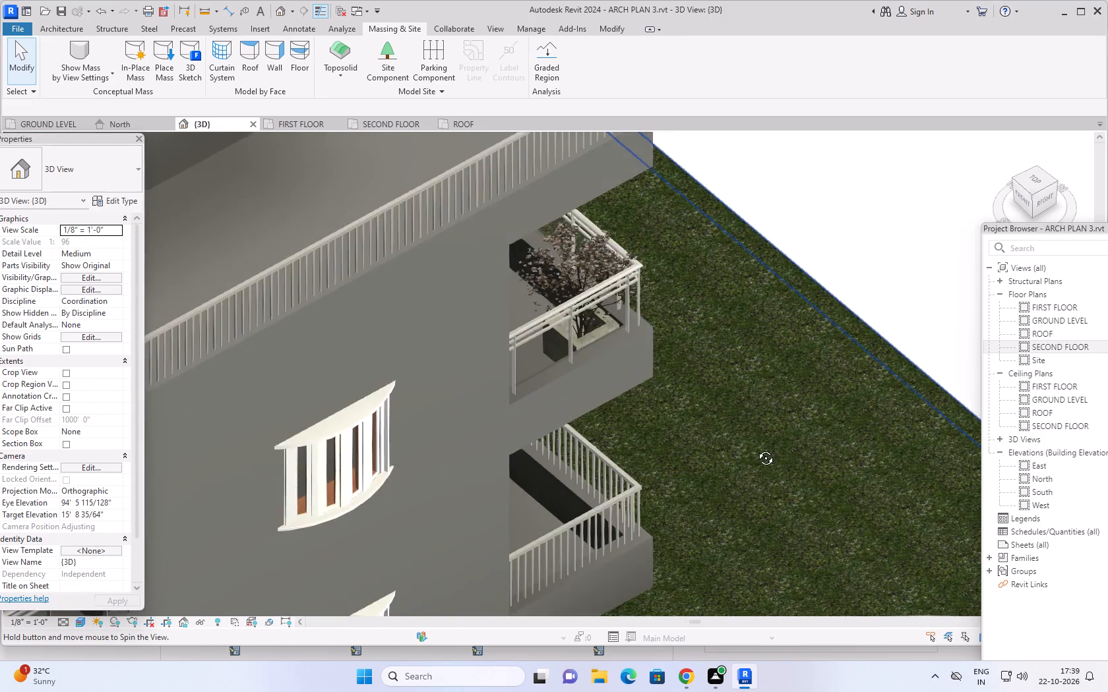
{"action": "middle_click_drag", "start_coordinate": [756, 448], "coordinate": [875, 431], "text": "shift"}
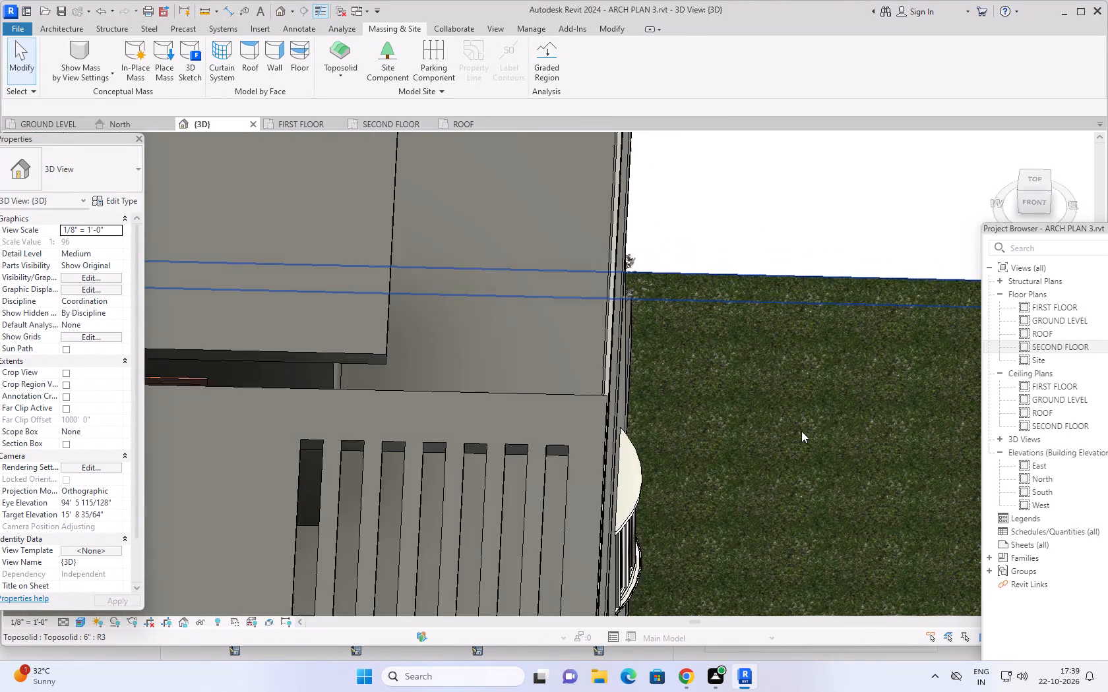
{"action": "scroll", "coordinate": [801, 431], "scroll_direction": "down", "scroll_amount": 2}
{"action": "middle_click_drag", "start_coordinate": [788, 441], "coordinate": [818, 391]}
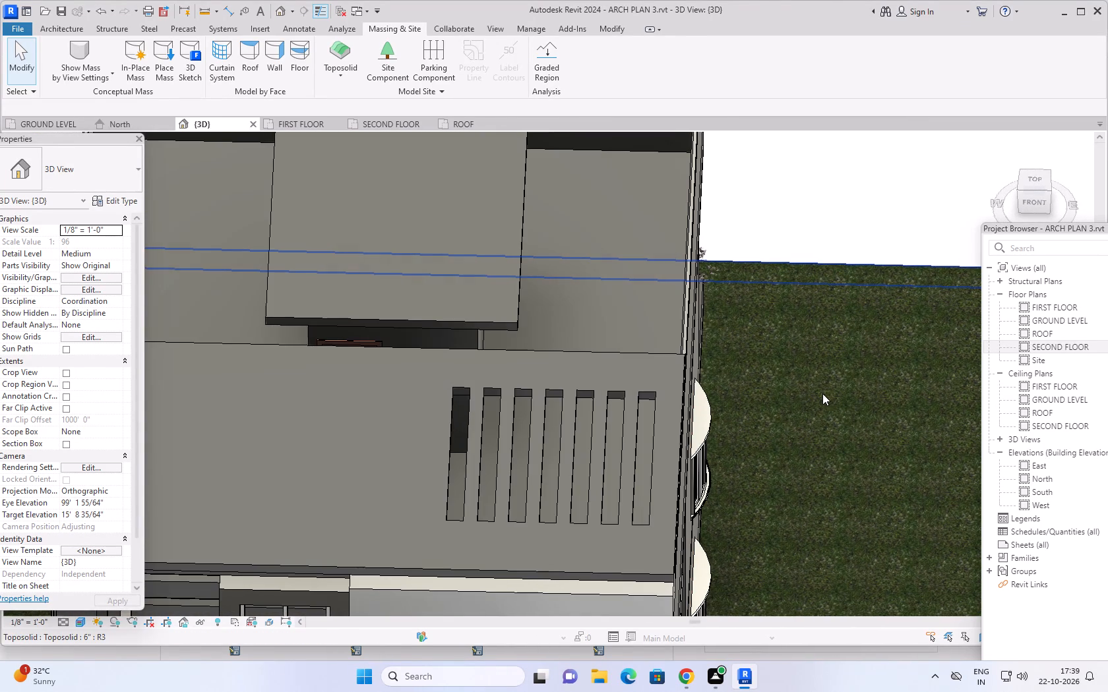
{"action": "scroll", "coordinate": [730, 427], "scroll_direction": "down", "scroll_amount": 5}
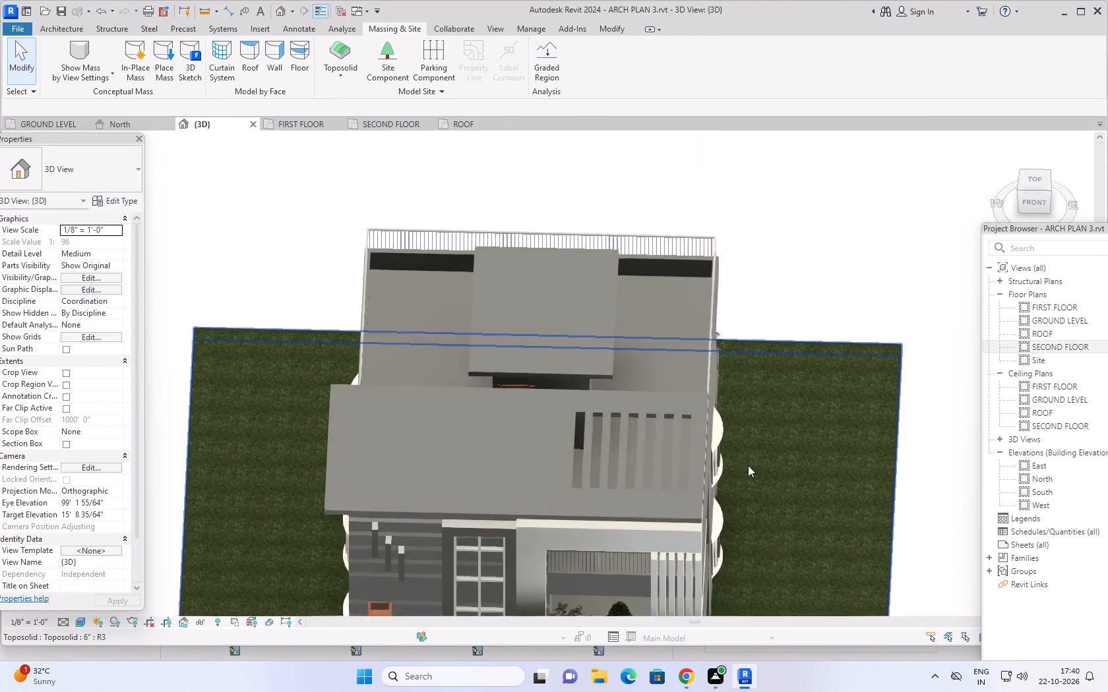
{"action": "middle_click_drag", "start_coordinate": [765, 515], "coordinate": [778, 381], "text": "shift"}
{"action": "middle_click_drag", "start_coordinate": [773, 416], "coordinate": [519, 558], "text": "shift"}
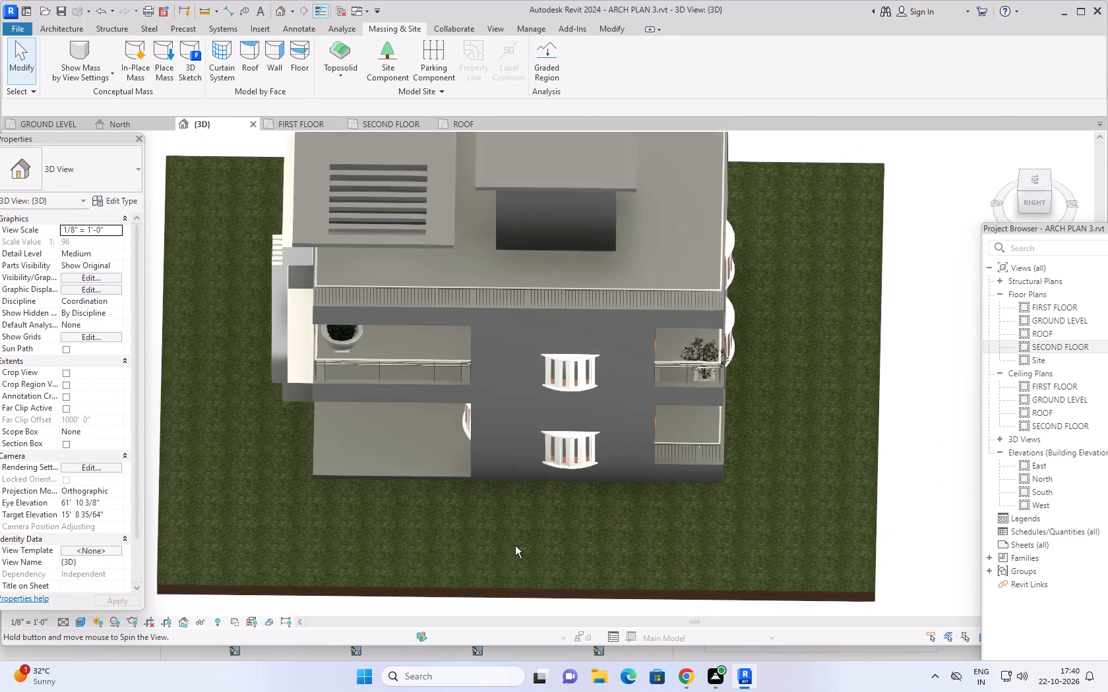
{"action": "middle_click_drag", "start_coordinate": [756, 415], "coordinate": [594, 508]}
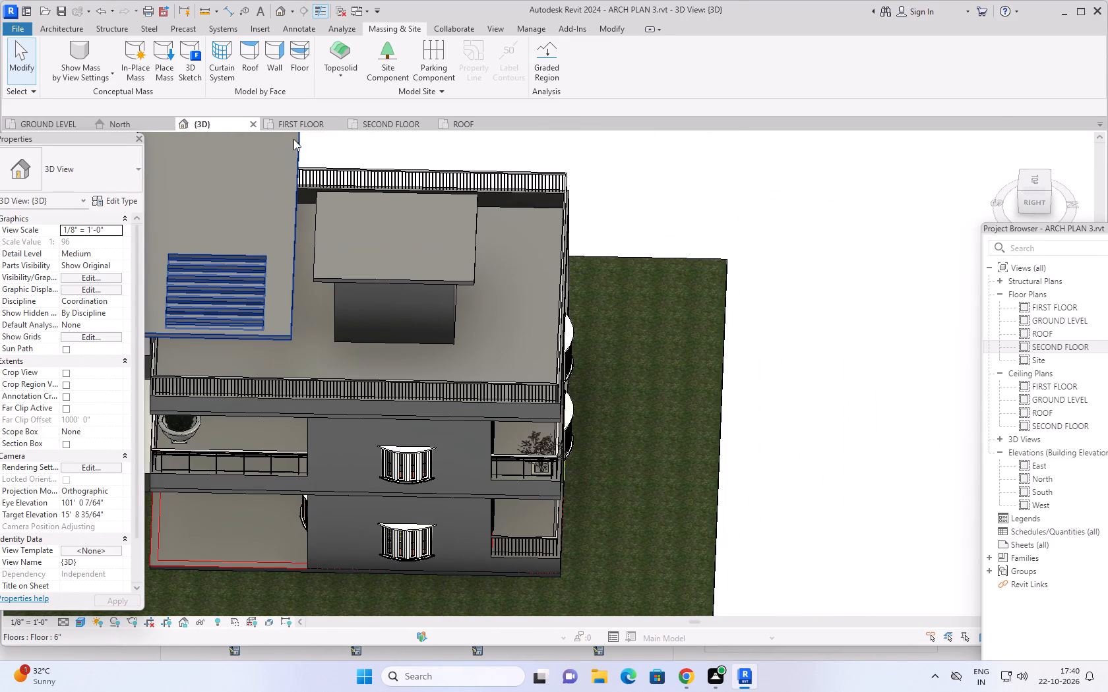
In the FIRST FLOOR plan, move the rear corner balcony's planter and tree together about 6" away from the shorter side railing.
{"action": "left_click", "coordinate": [298, 121]}
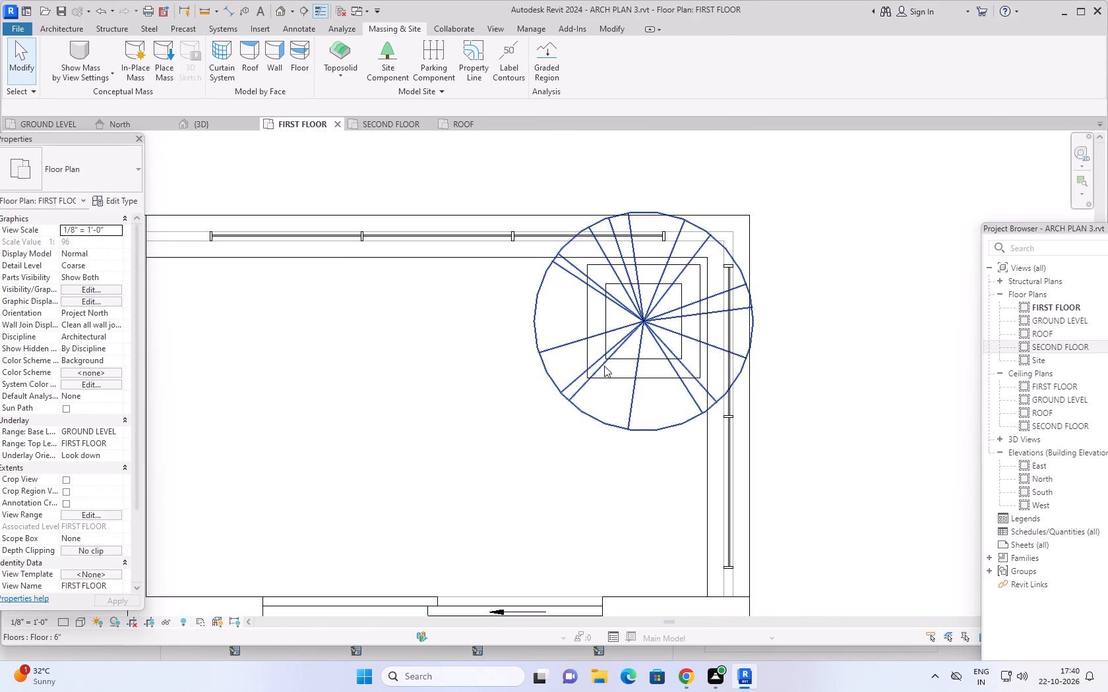
{"action": "left_click", "coordinate": [609, 379]}
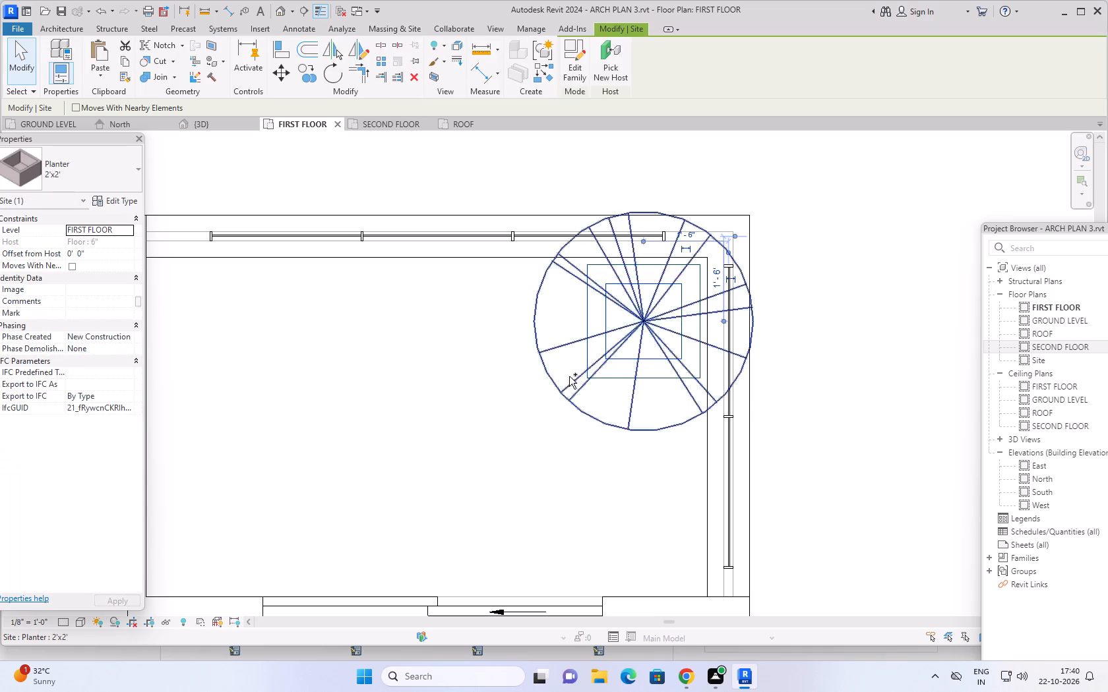
{"action": "left_click", "coordinate": [543, 370], "text": "ctrl"}
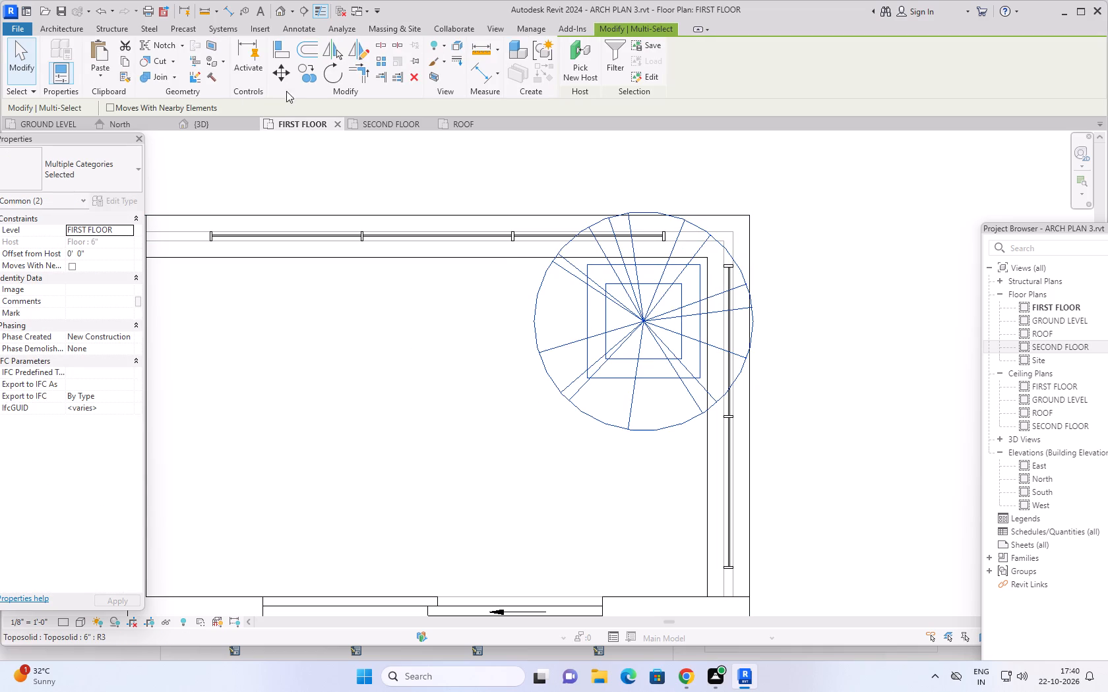
{"action": "left_click", "coordinate": [283, 73]}
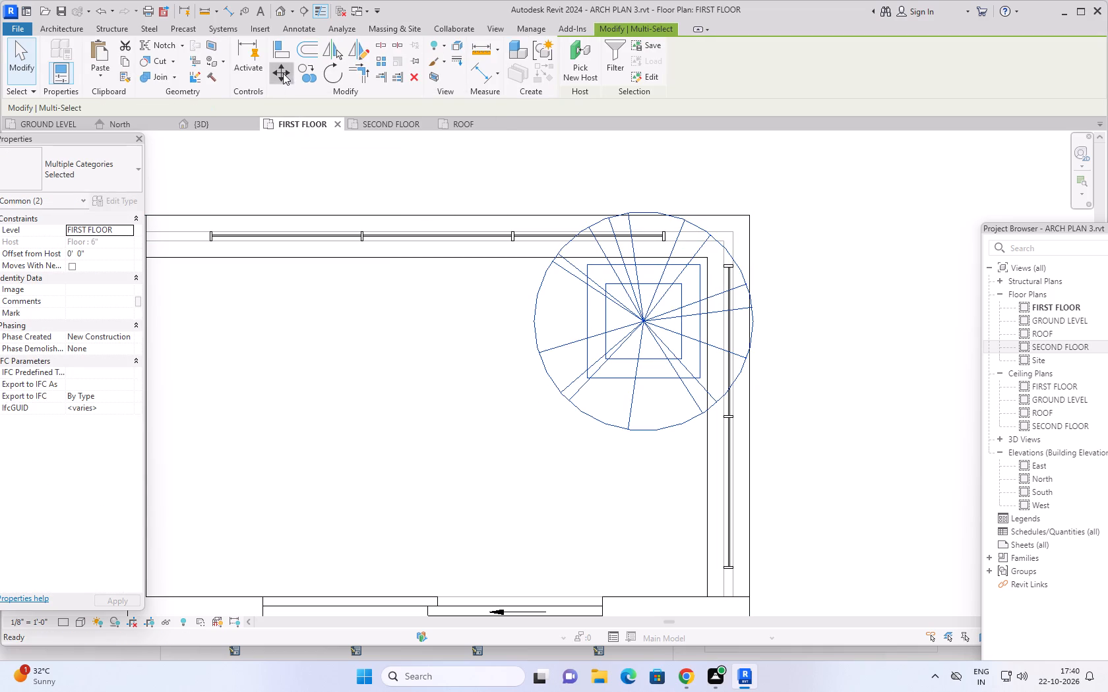
{"action": "scroll", "coordinate": [592, 377], "scroll_direction": "up", "scroll_amount": 4}
{"action": "left_click", "coordinate": [582, 376]}
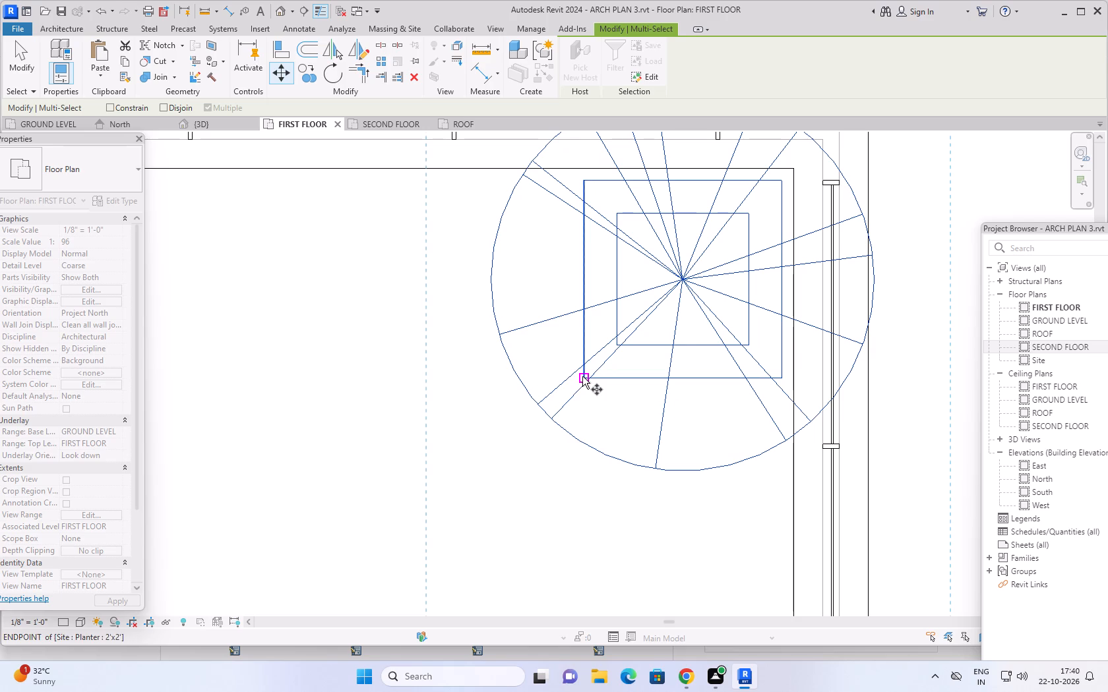
{"action": "left_click", "coordinate": [534, 374]}
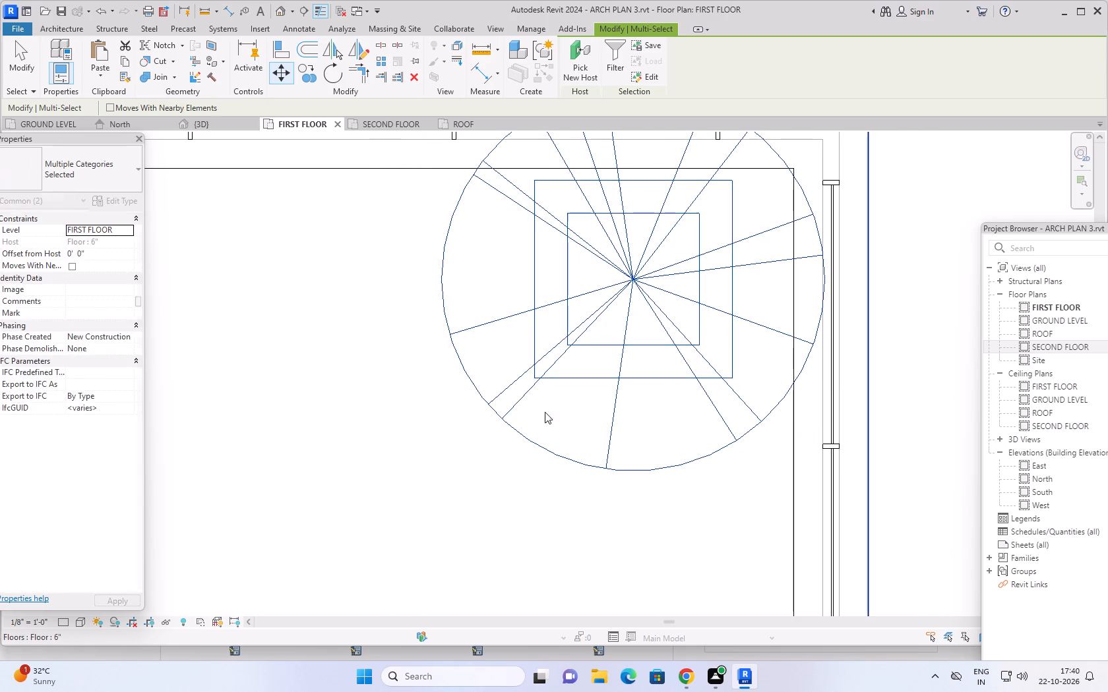
{"action": "scroll", "coordinate": [611, 444], "scroll_direction": "down", "scroll_amount": 4}
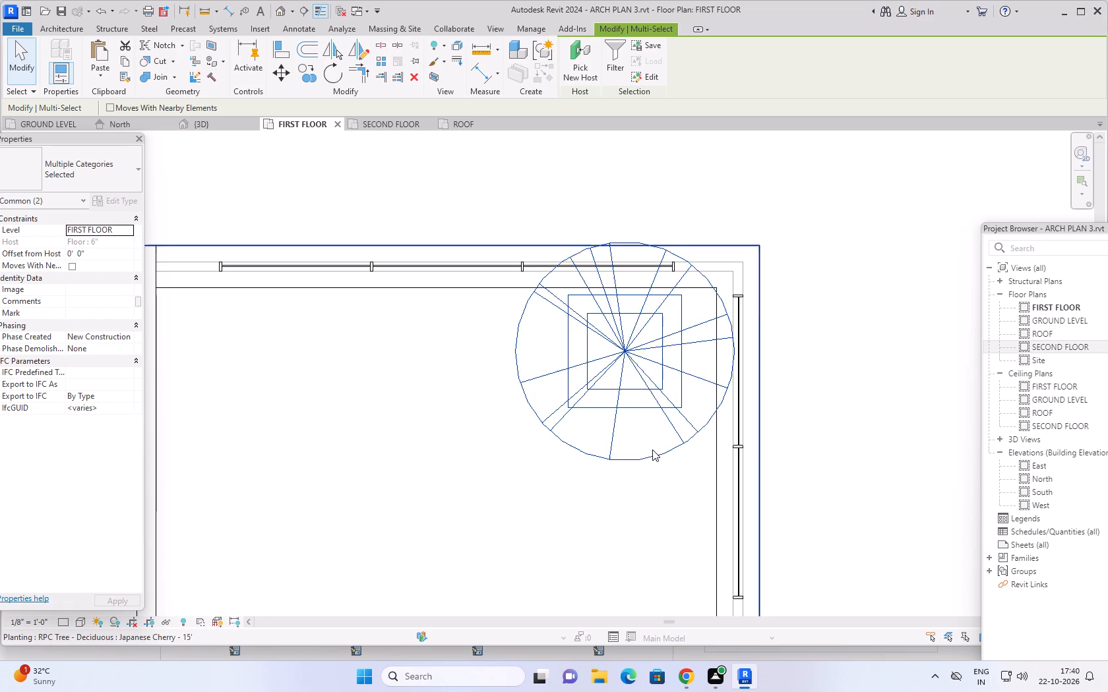
{"action": "scroll", "coordinate": [652, 449], "scroll_direction": "down", "scroll_amount": 2}
{"action": "key", "text": "Escape"}
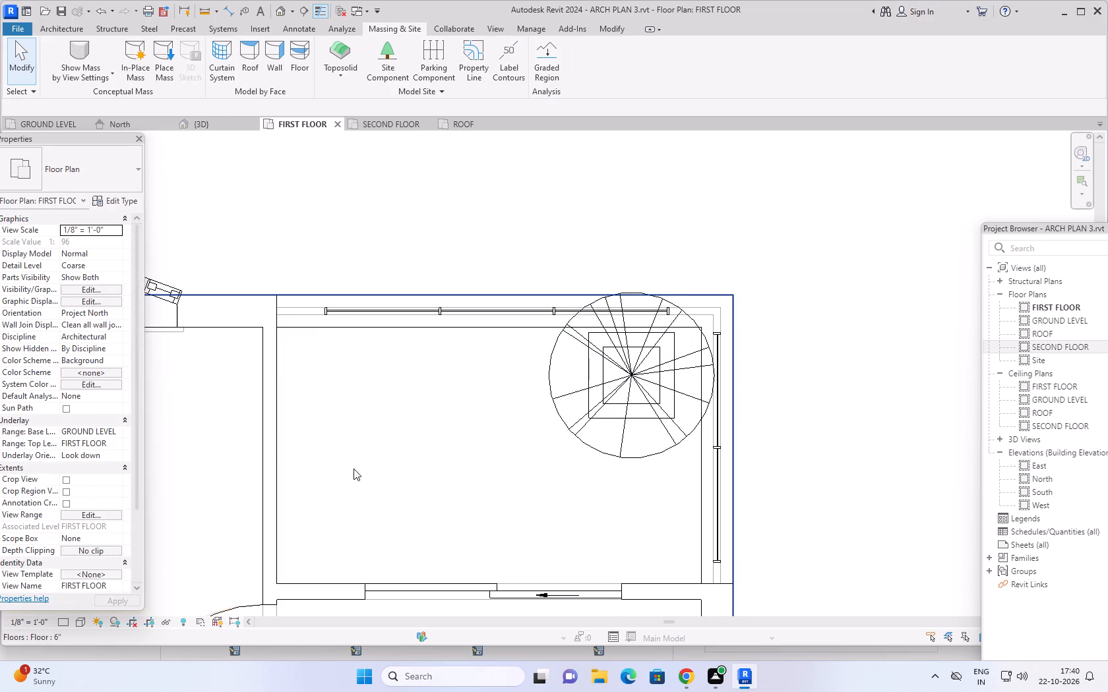
Load the Chair Student-Medium.rfa family from the library's Specialty Equipment Classroom-Library folder into the project.
{"action": "middle_click_drag", "start_coordinate": [356, 468], "coordinate": [394, 437]}
{"action": "middle_click_drag", "start_coordinate": [419, 434], "coordinate": [479, 400]}
{"action": "scroll", "coordinate": [419, 434], "scroll_direction": "down", "scroll_amount": 1}
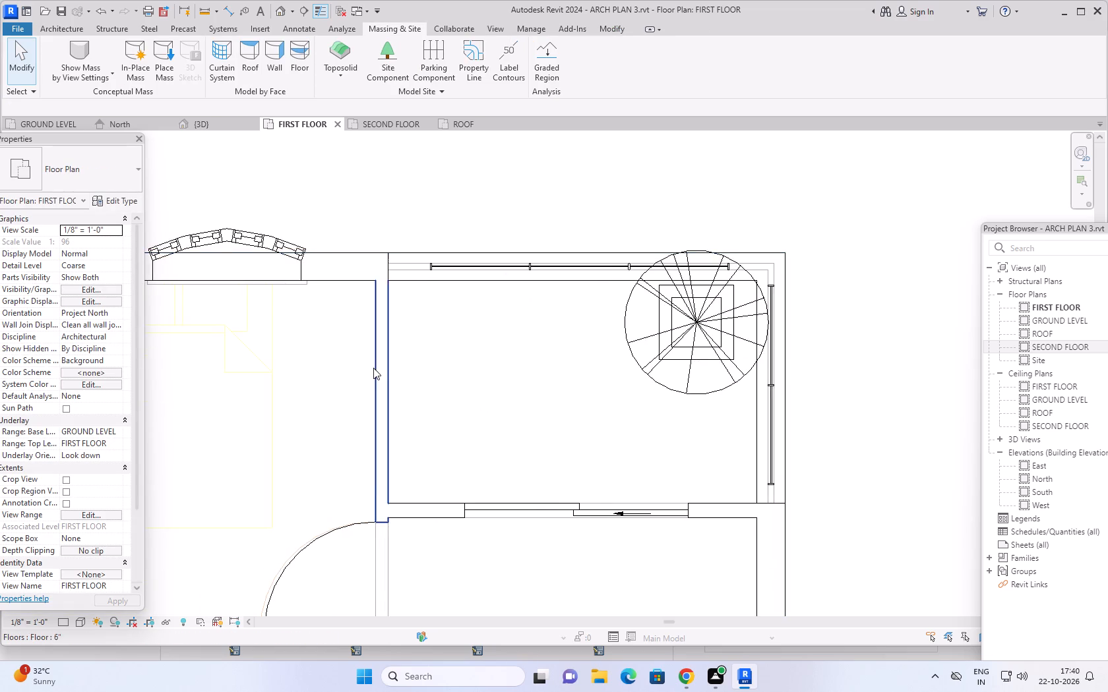
{"action": "key", "text": "Escape"}
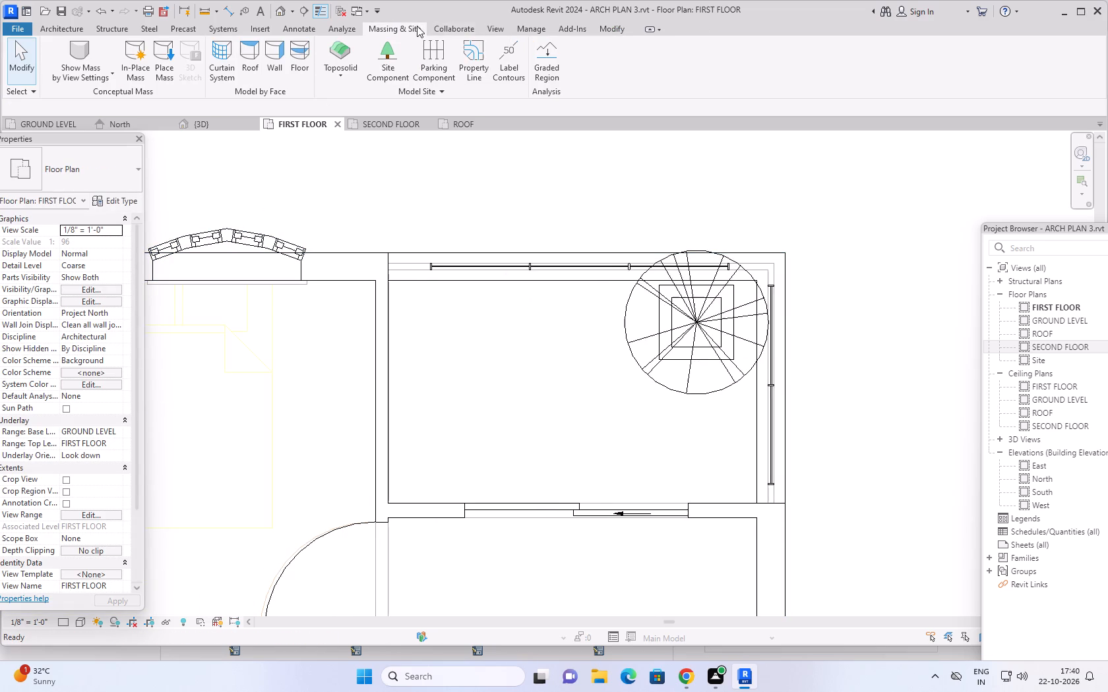
{"action": "left_click", "coordinate": [270, 30]}
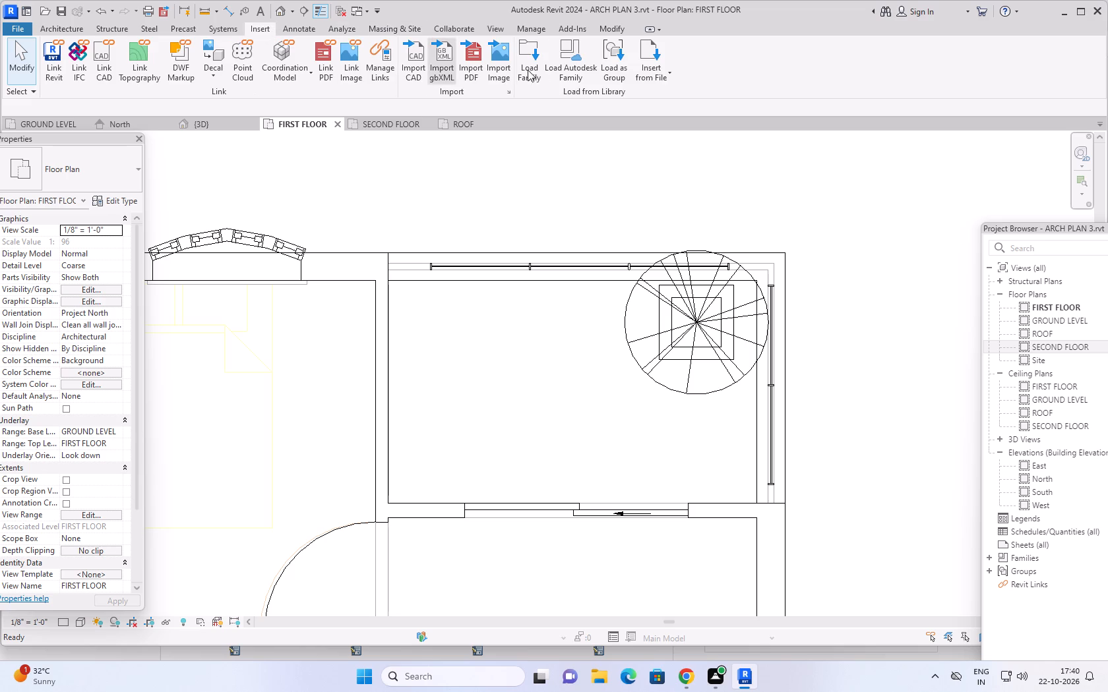
{"action": "left_click", "coordinate": [522, 56]}
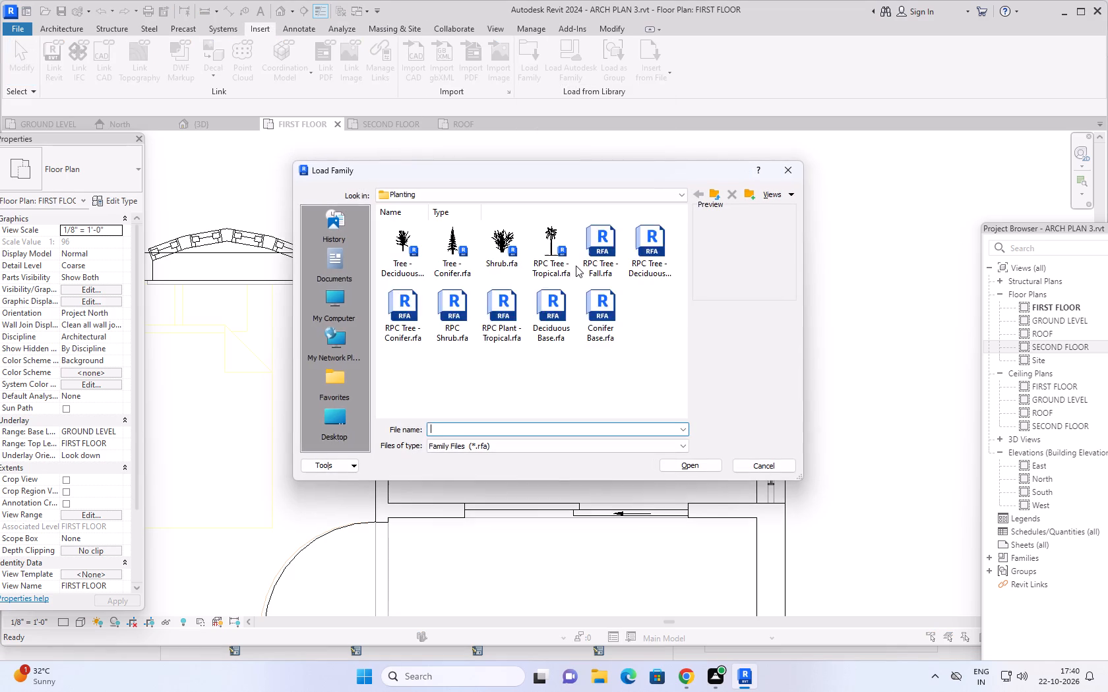
{"action": "left_click", "coordinate": [715, 195]}
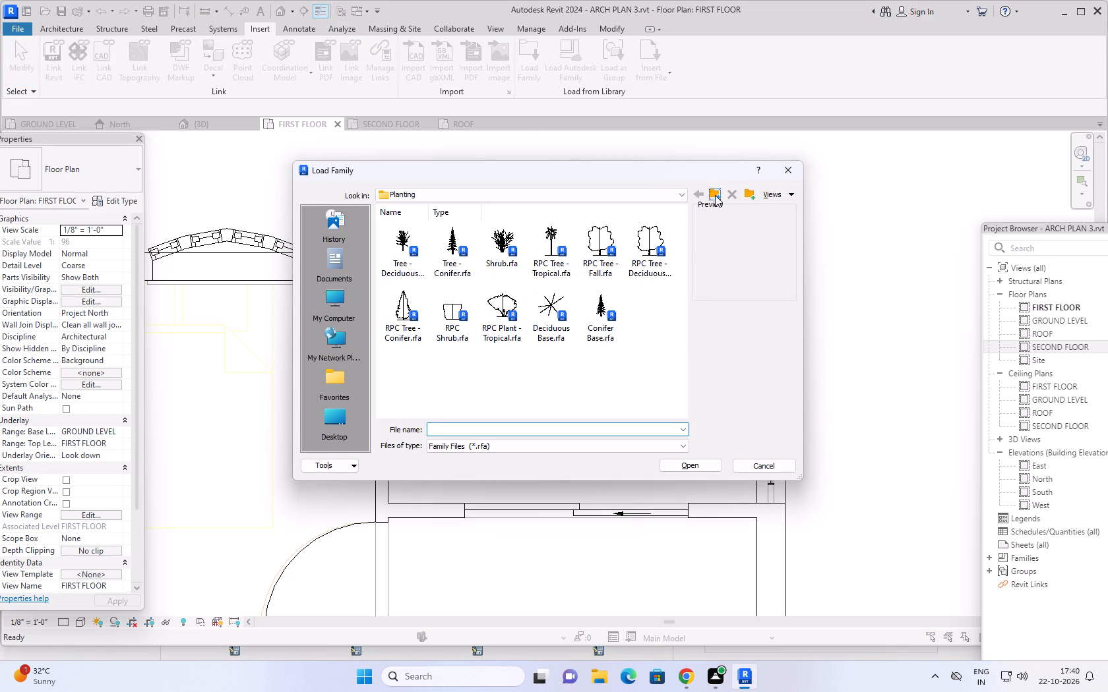
{"action": "scroll", "coordinate": [551, 330], "scroll_direction": "down", "scroll_amount": 3}
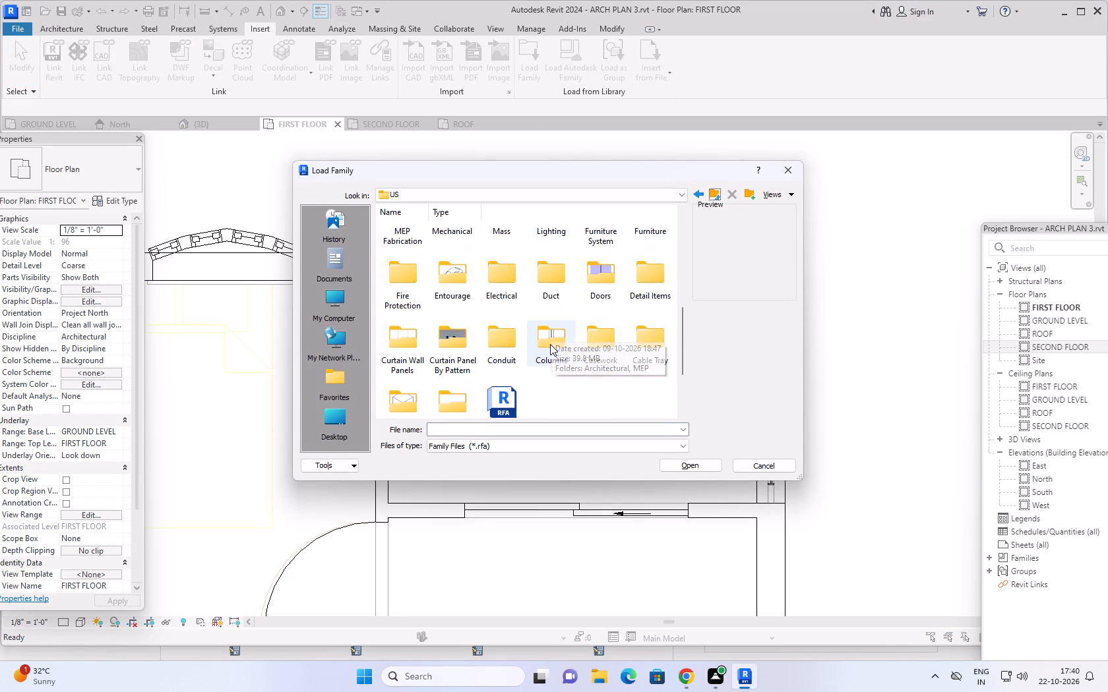
{"action": "scroll", "coordinate": [545, 347], "scroll_direction": "up", "scroll_amount": 1}
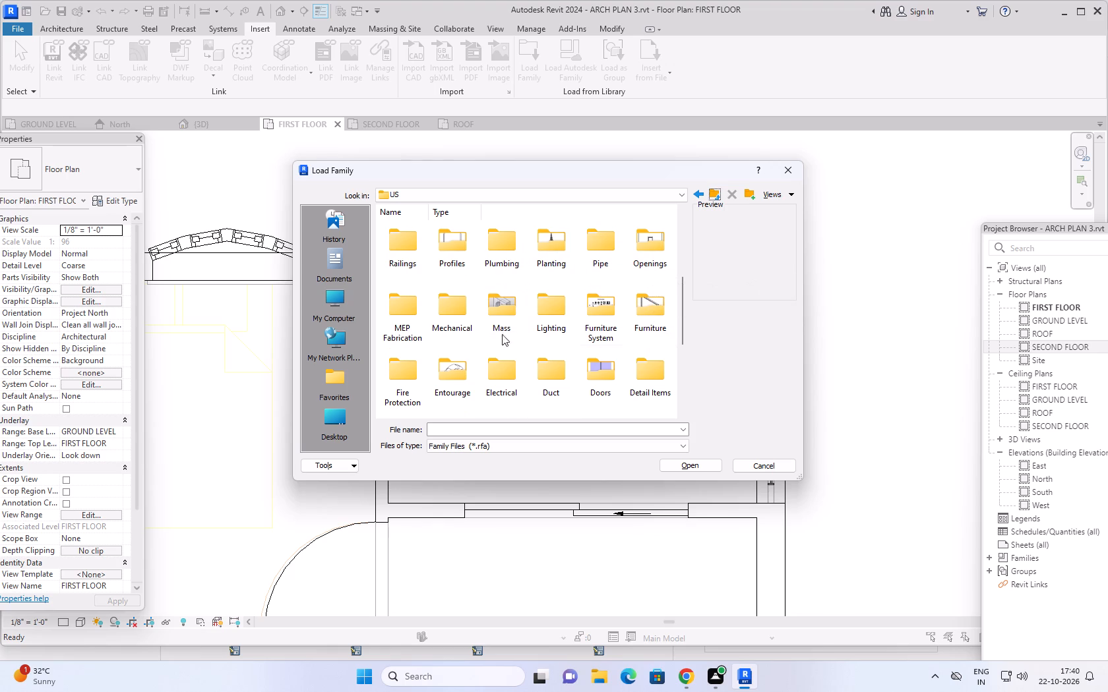
{"action": "scroll", "coordinate": [559, 322], "scroll_direction": "up", "scroll_amount": 1}
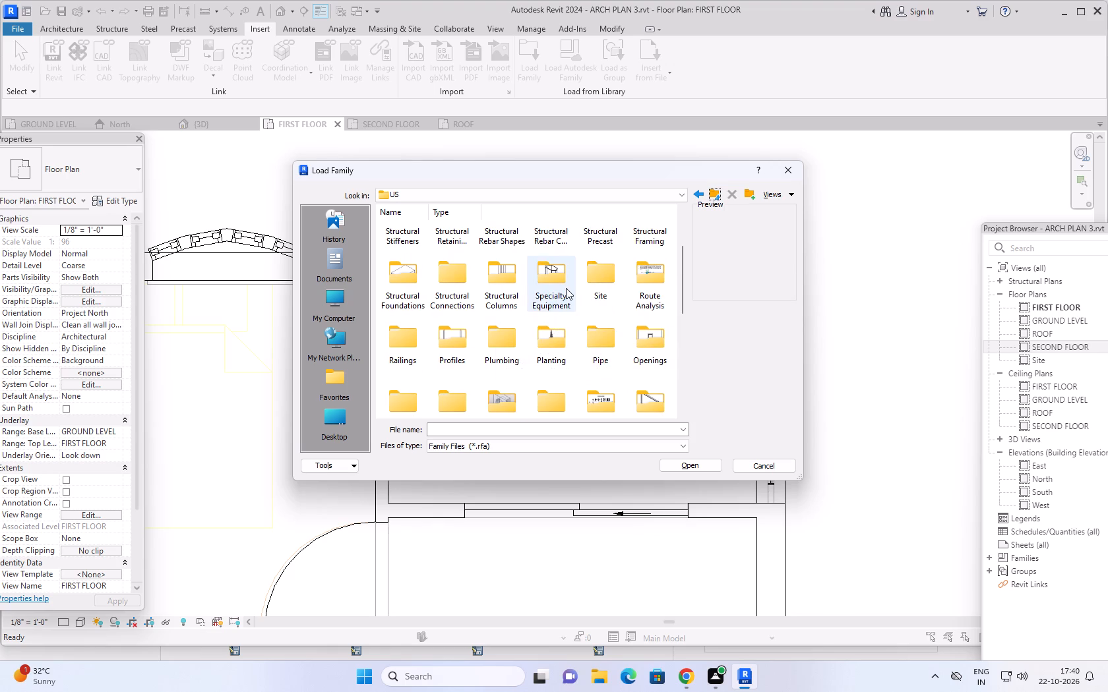
{"action": "double_click", "coordinate": [565, 285]}
{"action": "double_click", "coordinate": [493, 314]}
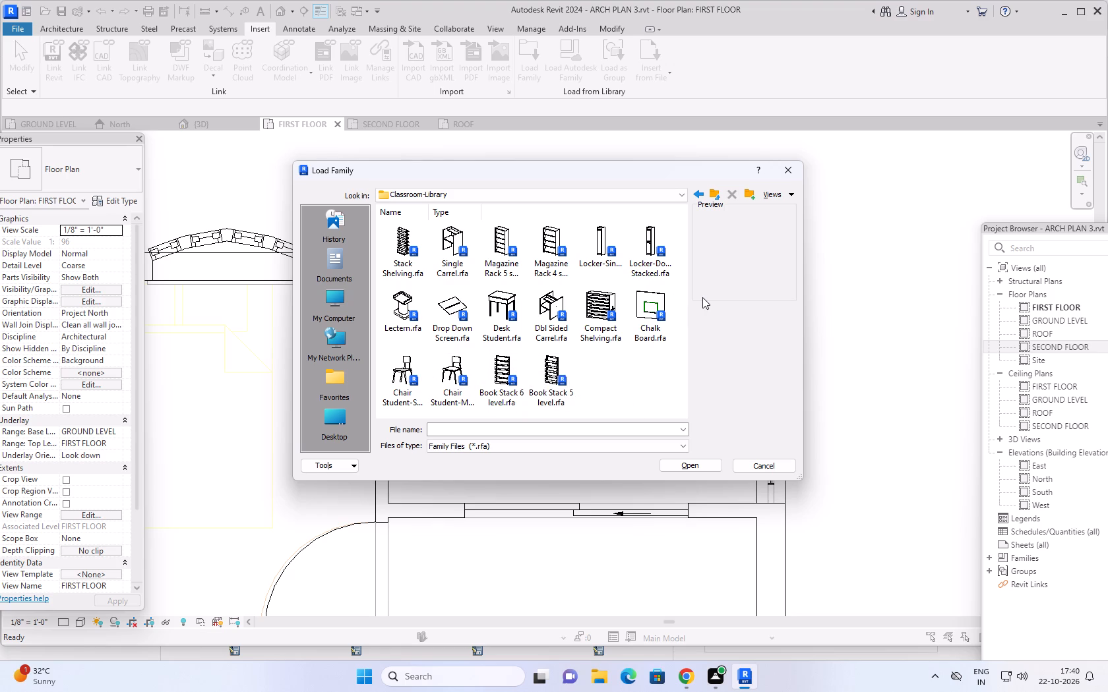
{"action": "left_click", "coordinate": [434, 367]}
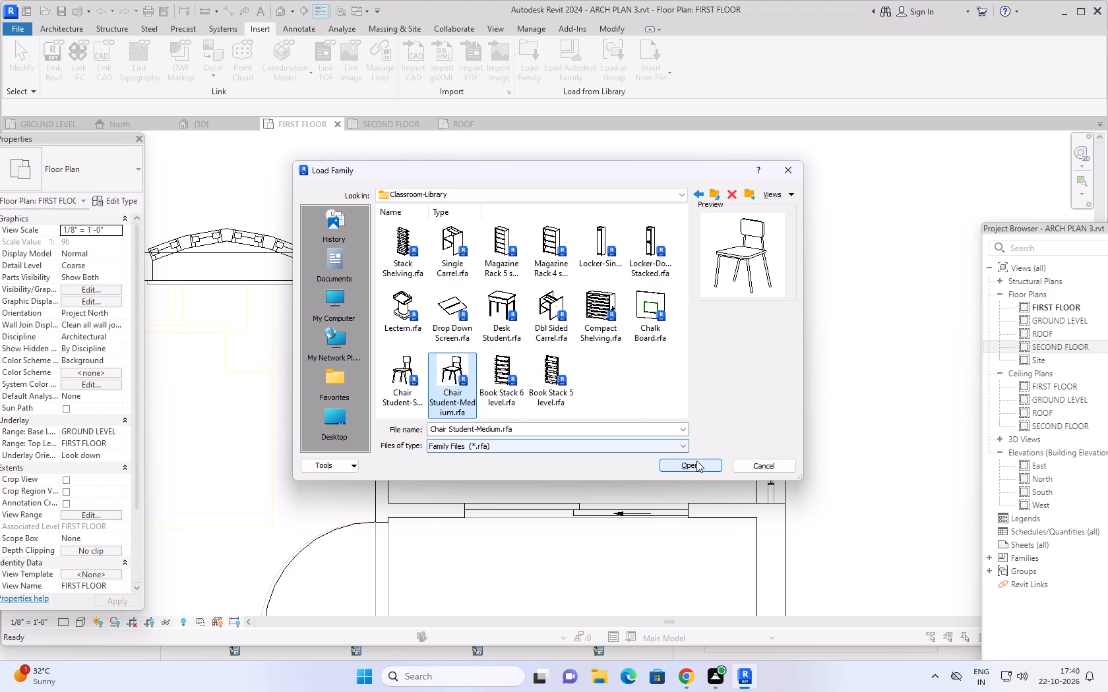
{"action": "left_click", "coordinate": [699, 460]}
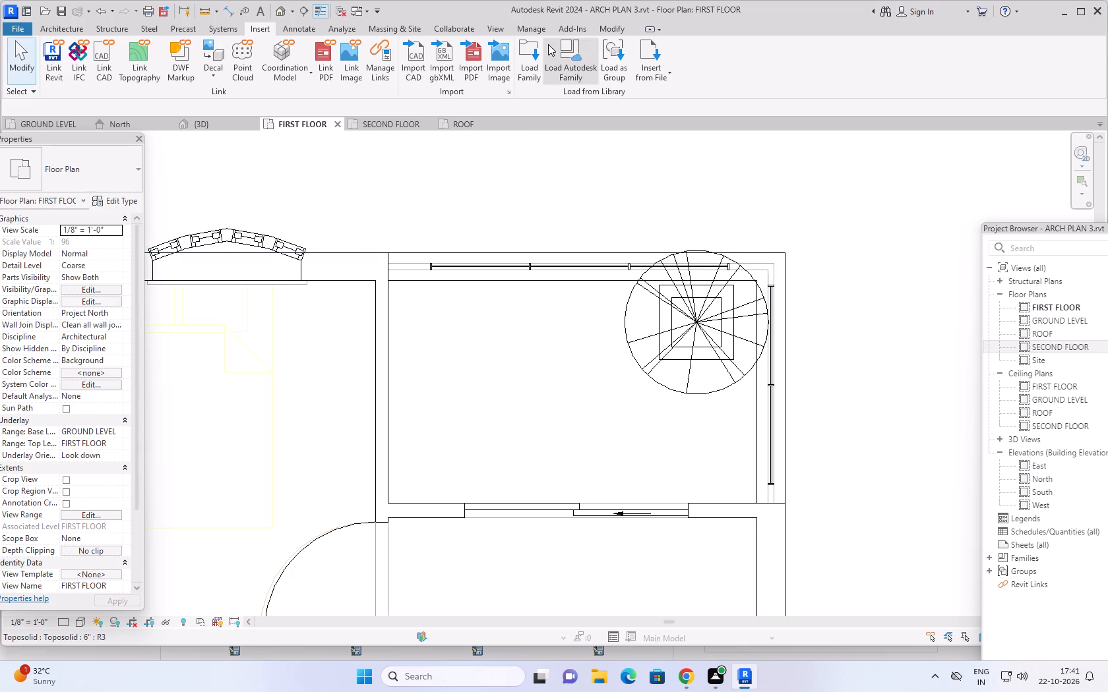
Start loading another family and look through the library's Specialty Equipment folder and its Office Equipment subfolder for balcony furniture.
{"action": "left_click", "coordinate": [523, 50]}
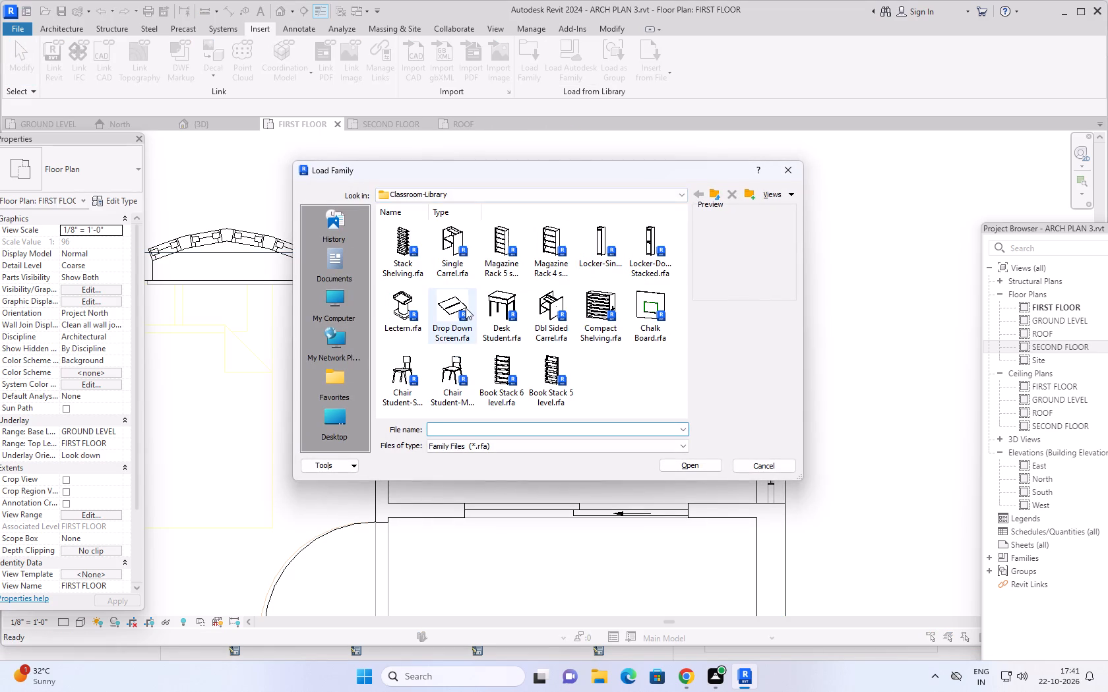
{"action": "left_click", "coordinate": [712, 191]}
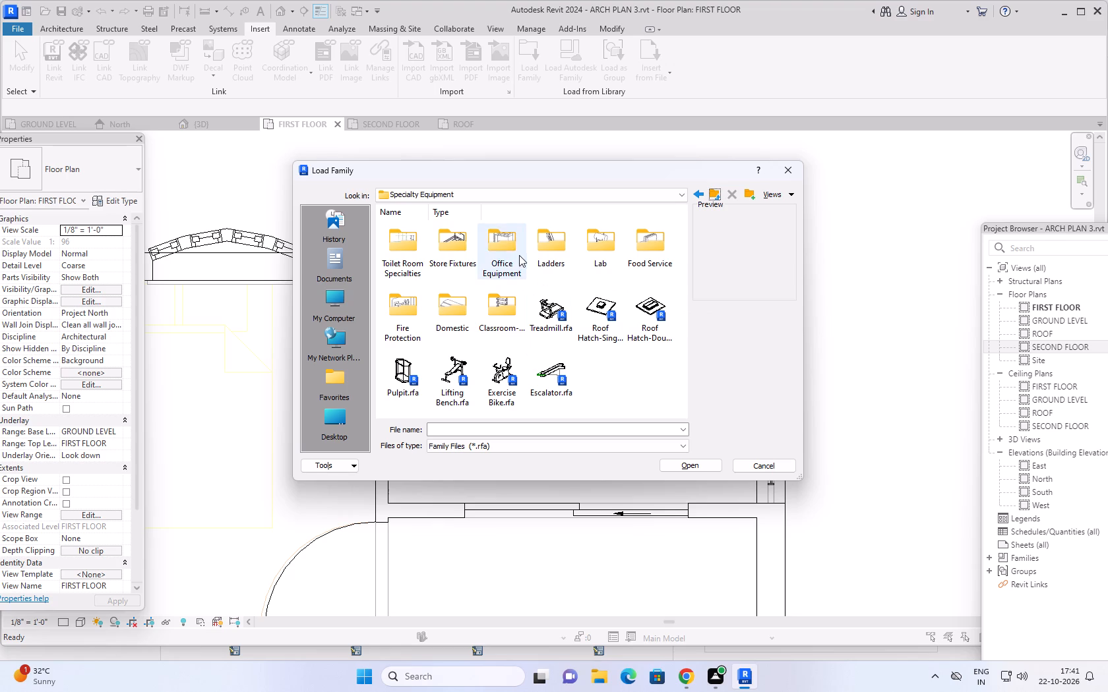
{"action": "double_click", "coordinate": [515, 246]}
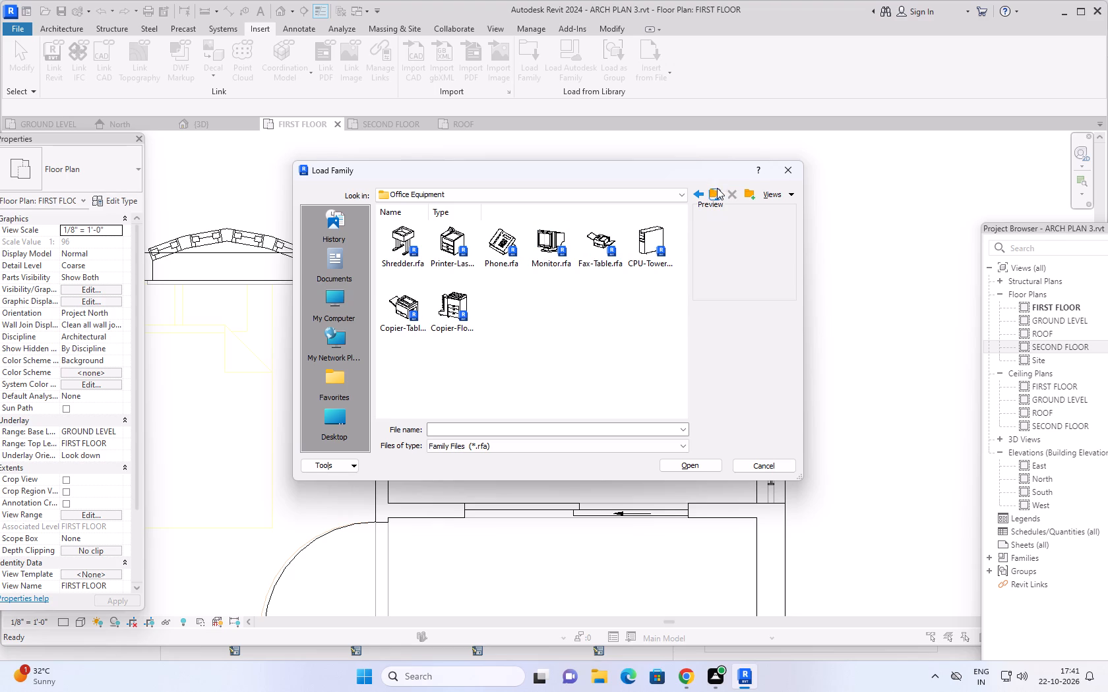
{"action": "left_click", "coordinate": [716, 192]}
{"action": "scroll", "coordinate": [476, 333], "scroll_direction": "up", "scroll_amount": 2}
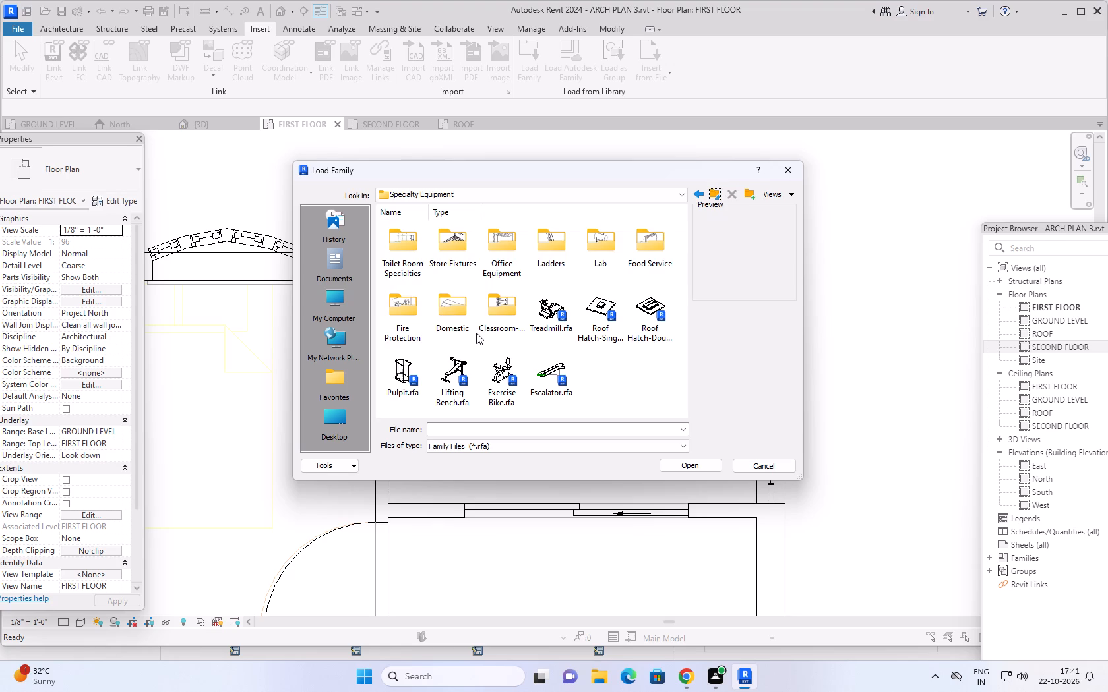
{"action": "scroll", "coordinate": [399, 318], "scroll_direction": "down", "scroll_amount": 1}
Browse the US library's Site folder, checking the Accessories, Utilities, Parking and Logistics families for suitable balcony items.
{"action": "left_click", "coordinate": [714, 191]}
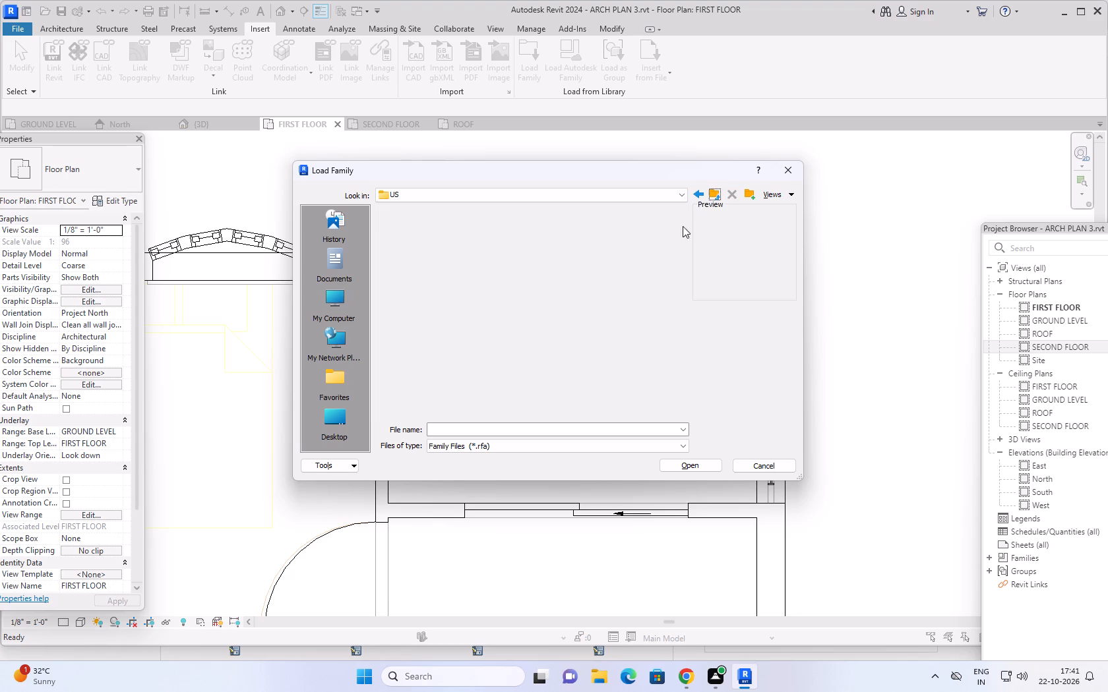
{"action": "scroll", "coordinate": [641, 353], "scroll_direction": "down", "scroll_amount": 1}
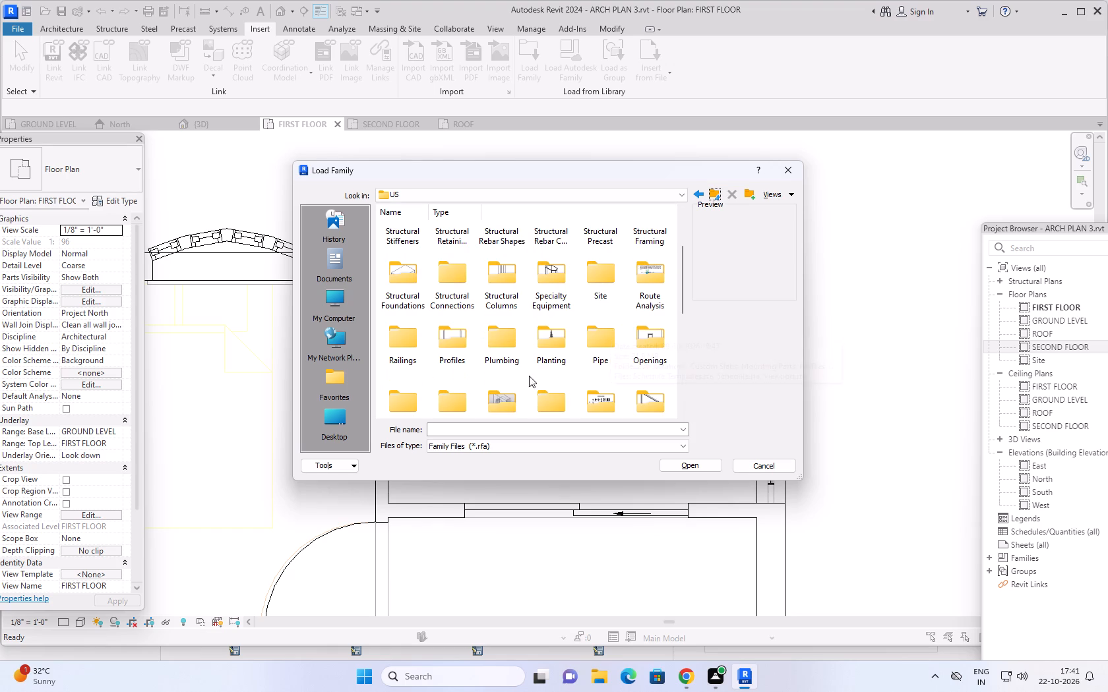
{"action": "double_click", "coordinate": [603, 285]}
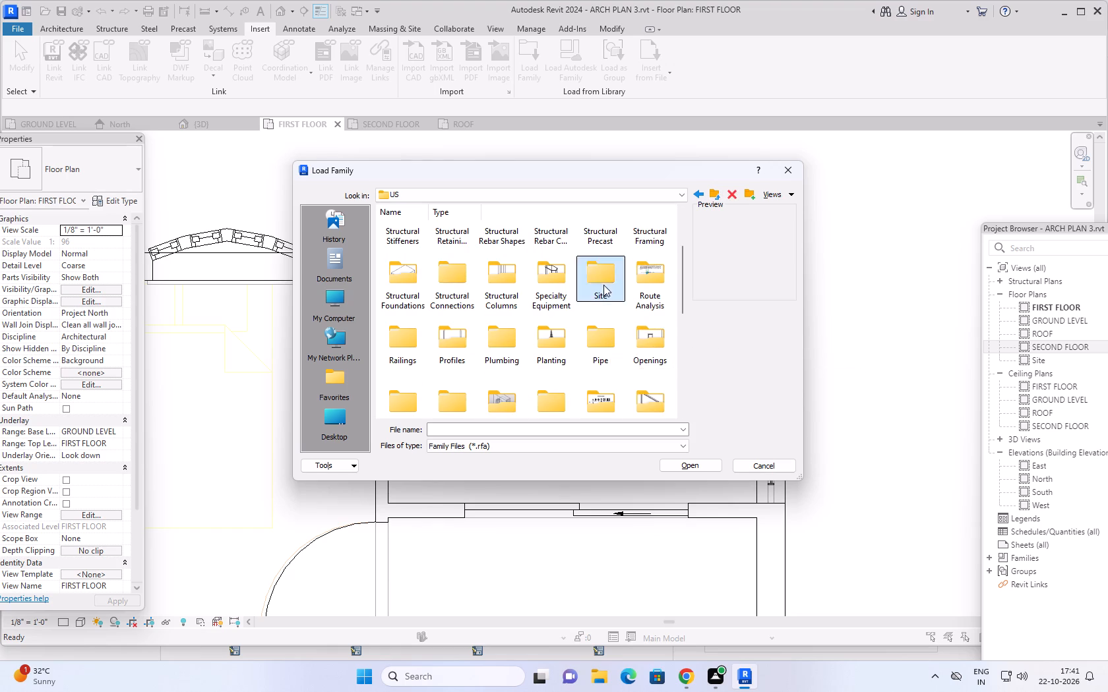
{"action": "double_click", "coordinate": [554, 245]}
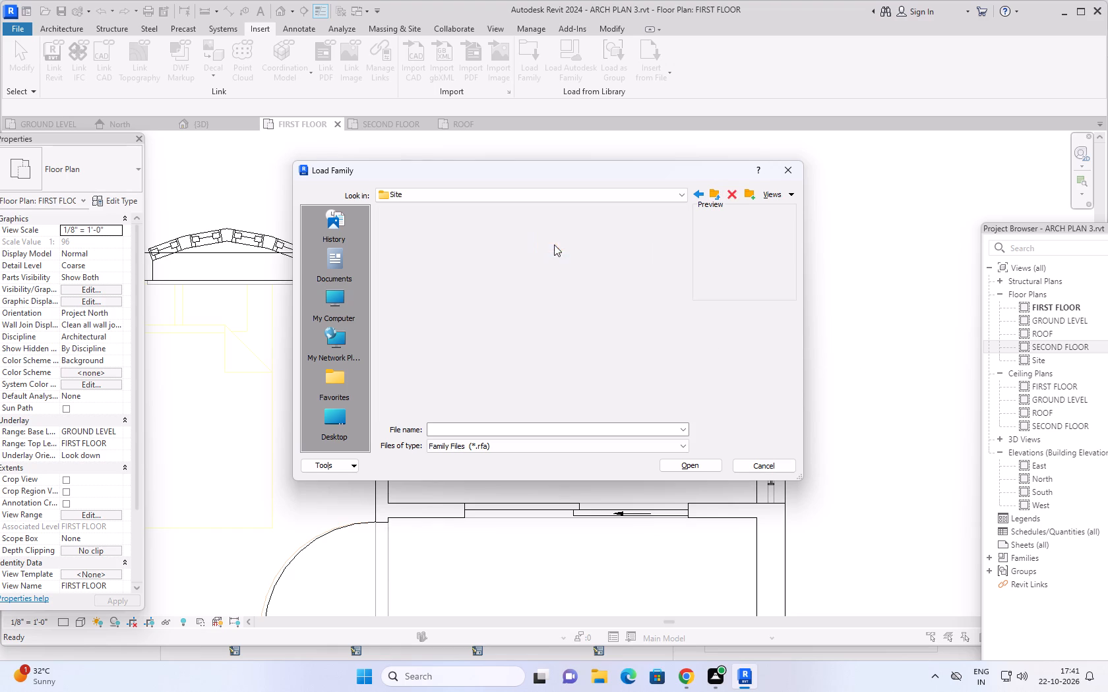
{"action": "scroll", "coordinate": [505, 306], "scroll_direction": "down", "scroll_amount": 2}
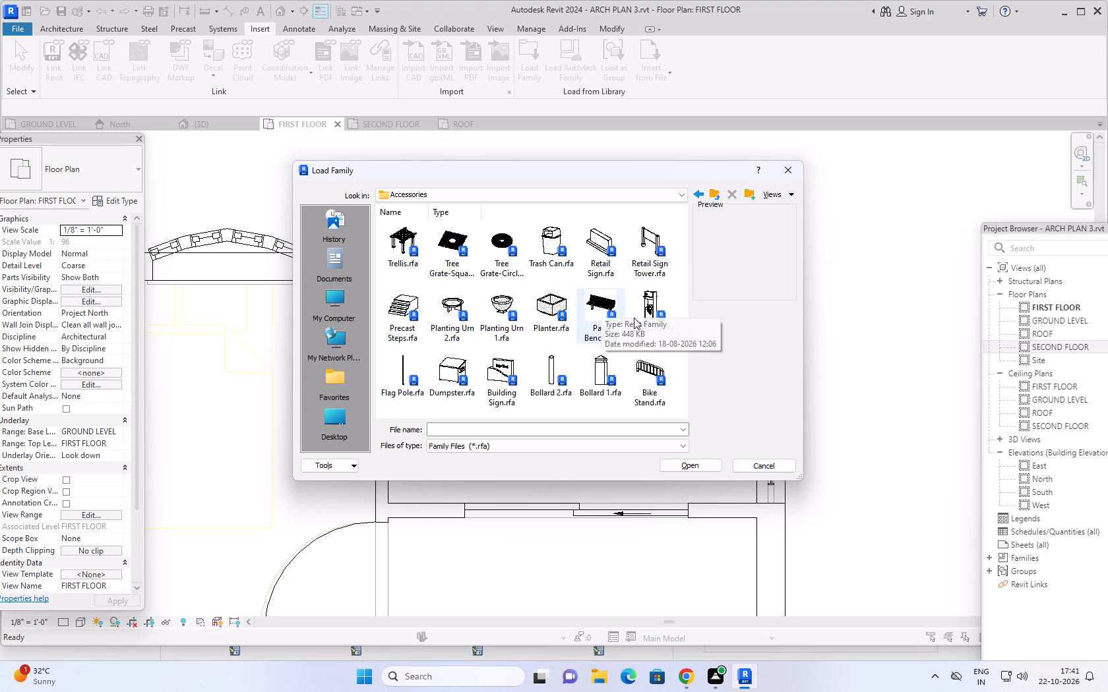
{"action": "left_click", "coordinate": [716, 190]}
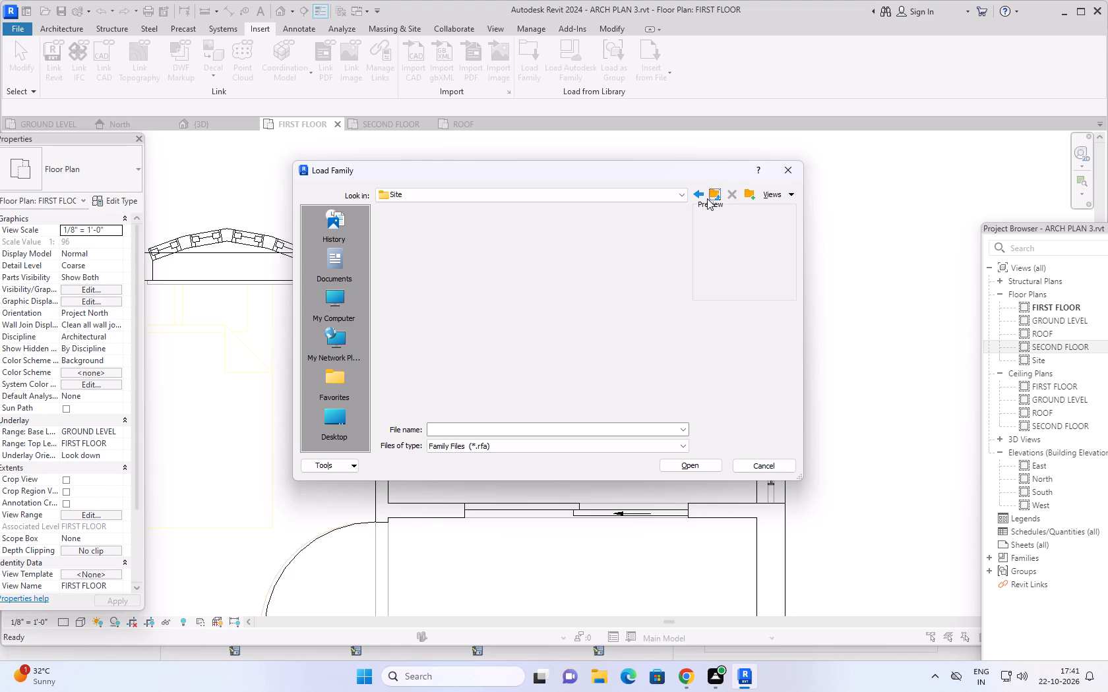
{"action": "double_click", "coordinate": [404, 248]}
{"action": "scroll", "coordinate": [548, 389], "scroll_direction": "down", "scroll_amount": 2}
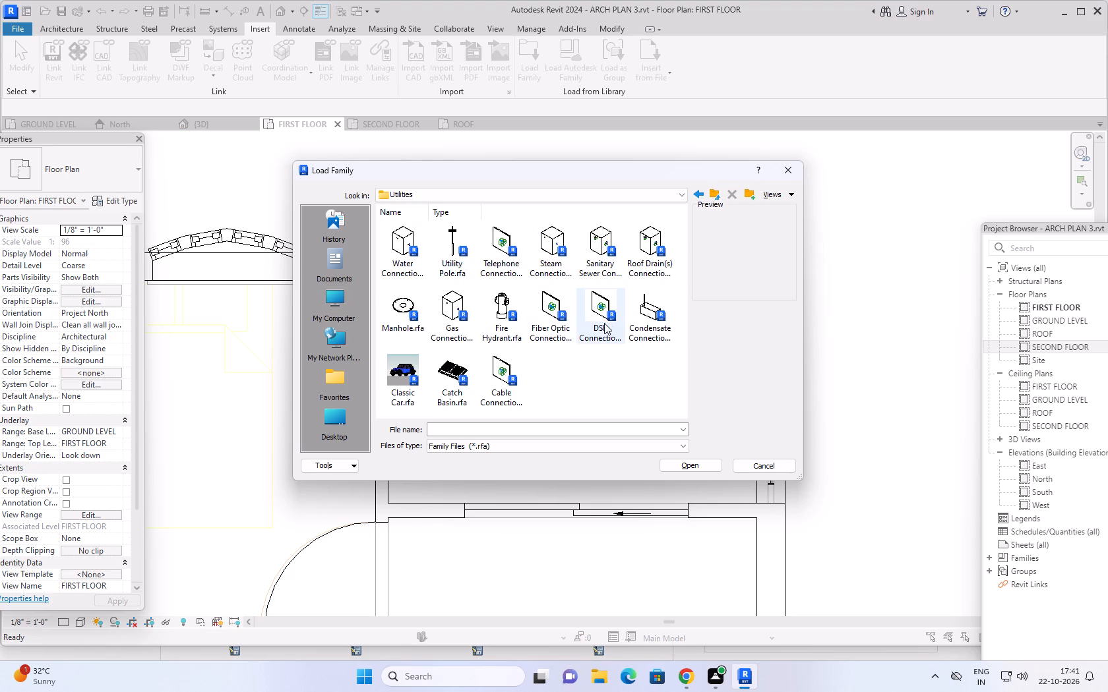
{"action": "left_click", "coordinate": [714, 192]}
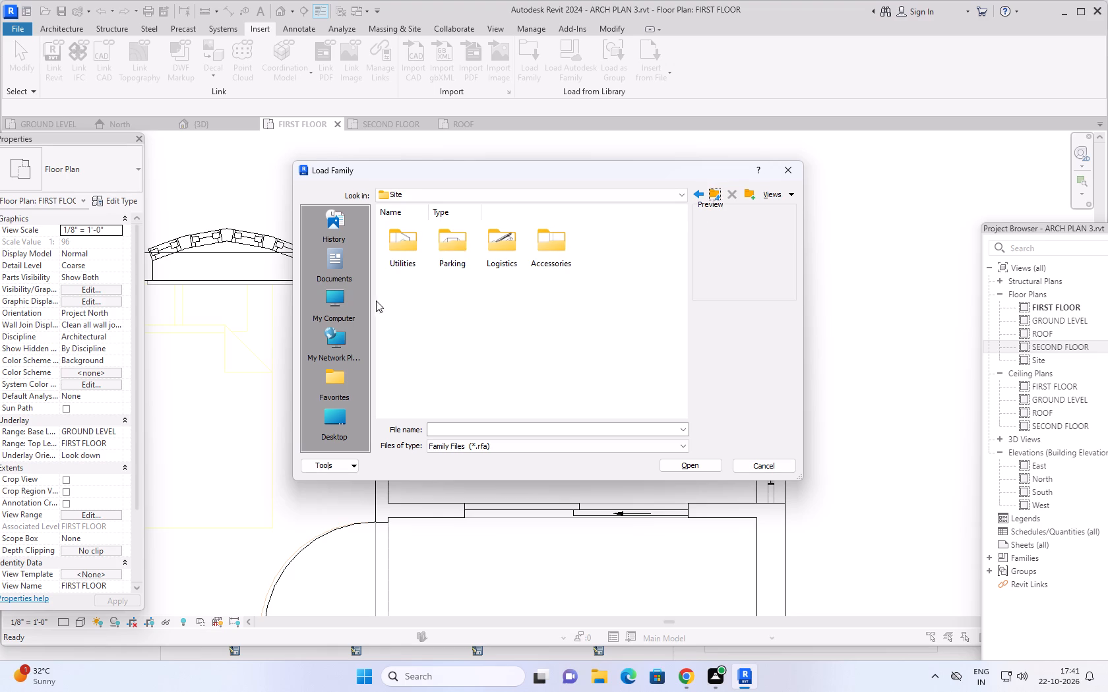
{"action": "double_click", "coordinate": [448, 247]}
{"action": "scroll", "coordinate": [494, 359], "scroll_direction": "down", "scroll_amount": 2}
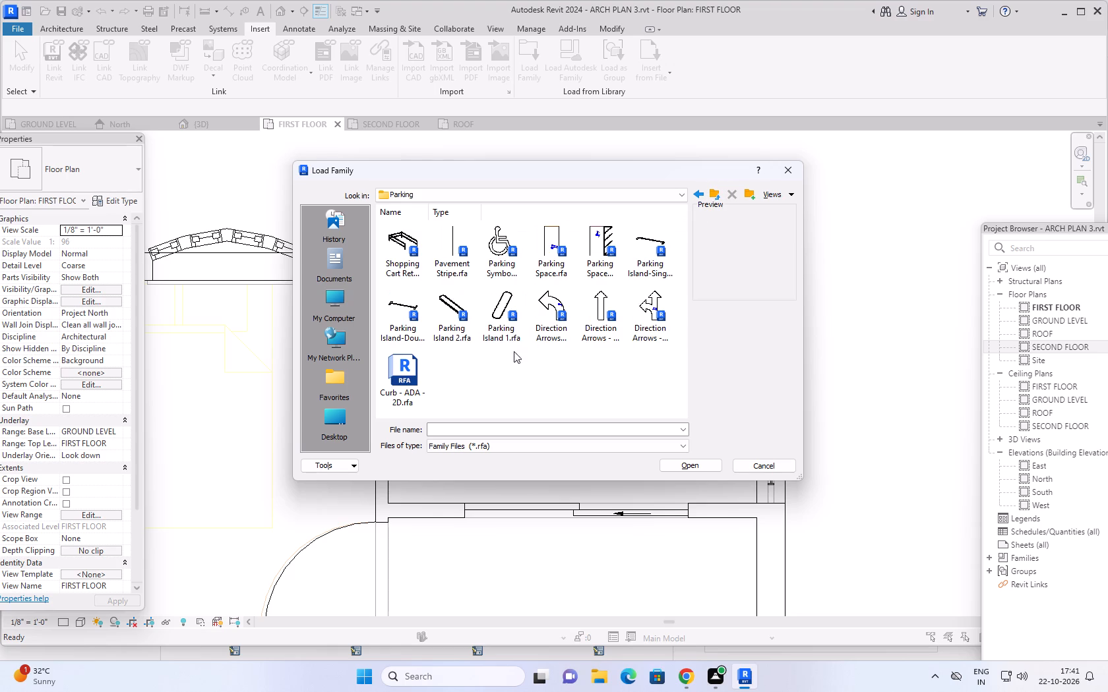
{"action": "left_click", "coordinate": [710, 190]}
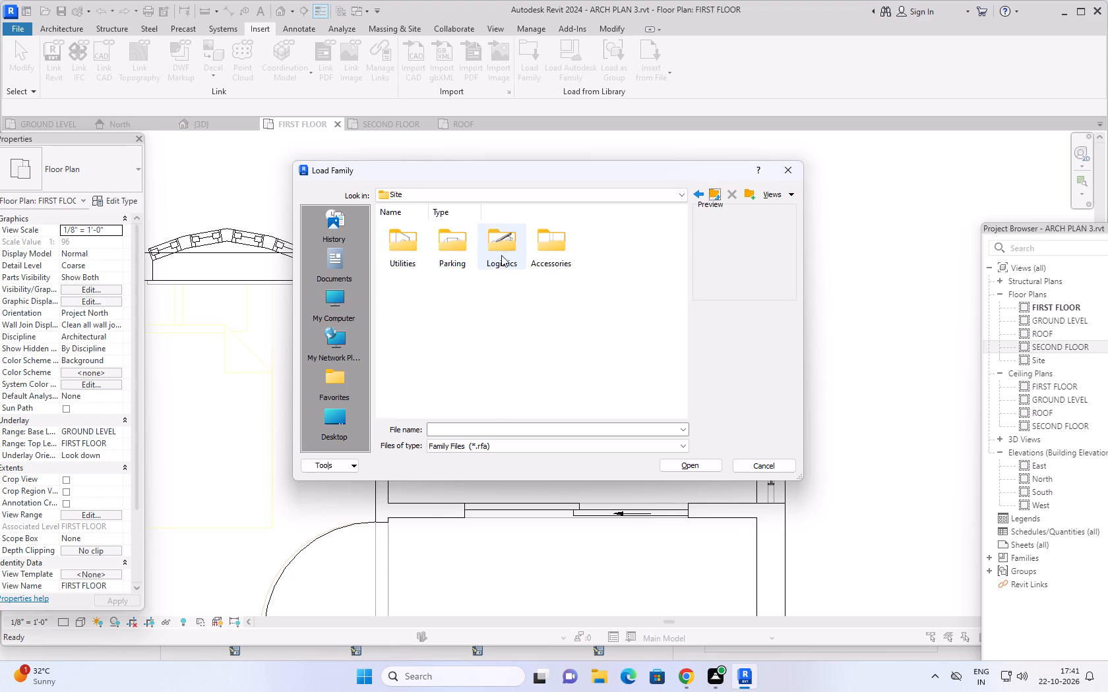
{"action": "double_click", "coordinate": [501, 255]}
{"action": "scroll", "coordinate": [543, 304], "scroll_direction": "down", "scroll_amount": 3}
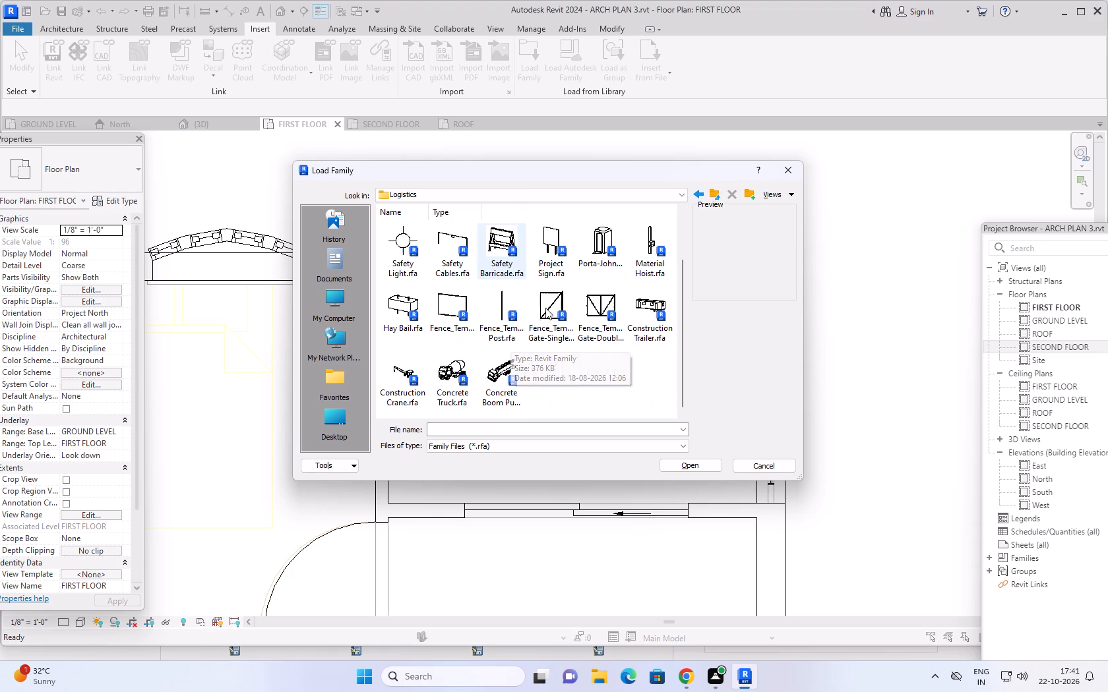
{"action": "left_click", "coordinate": [716, 197]}
Look through the Store Fixtures families in the Specialty Equipment folder for a suitable table.
{"action": "left_click", "coordinate": [716, 194]}
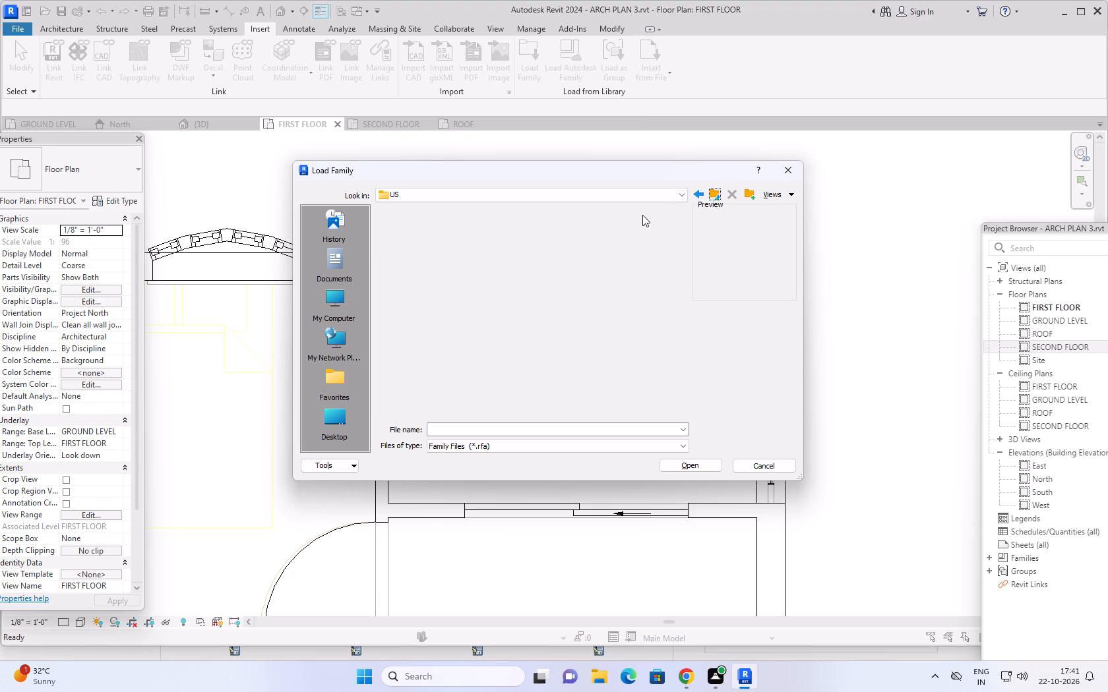
{"action": "scroll", "coordinate": [598, 327], "scroll_direction": "down", "scroll_amount": 1}
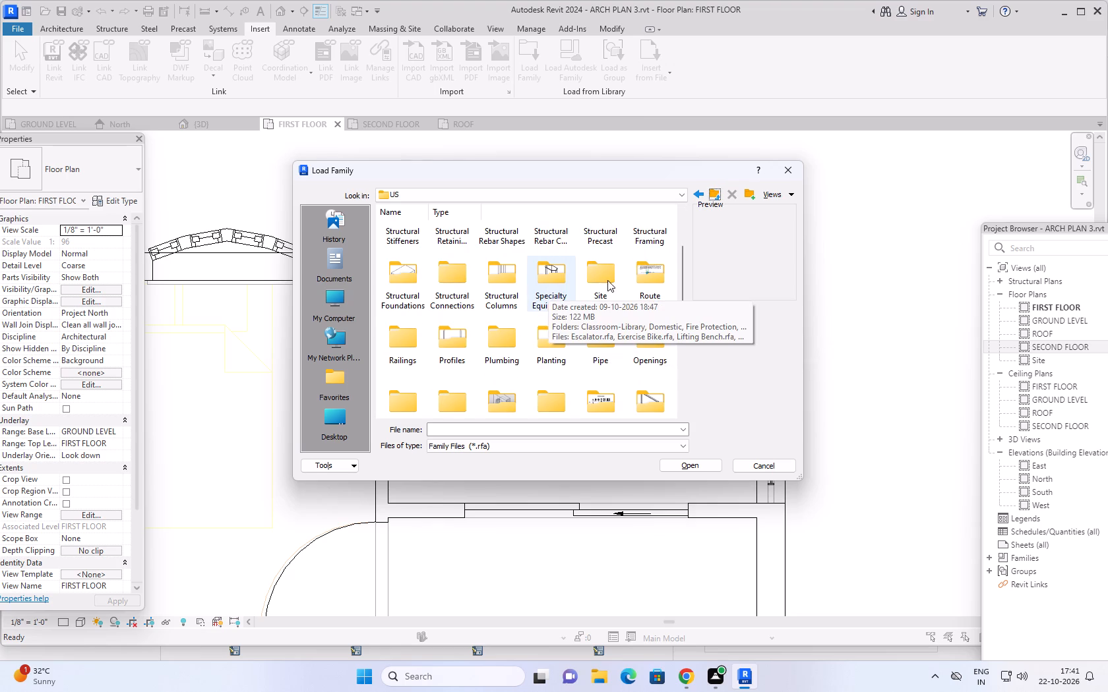
{"action": "left_click", "coordinate": [562, 279]}
{"action": "double_click", "coordinate": [562, 279]}
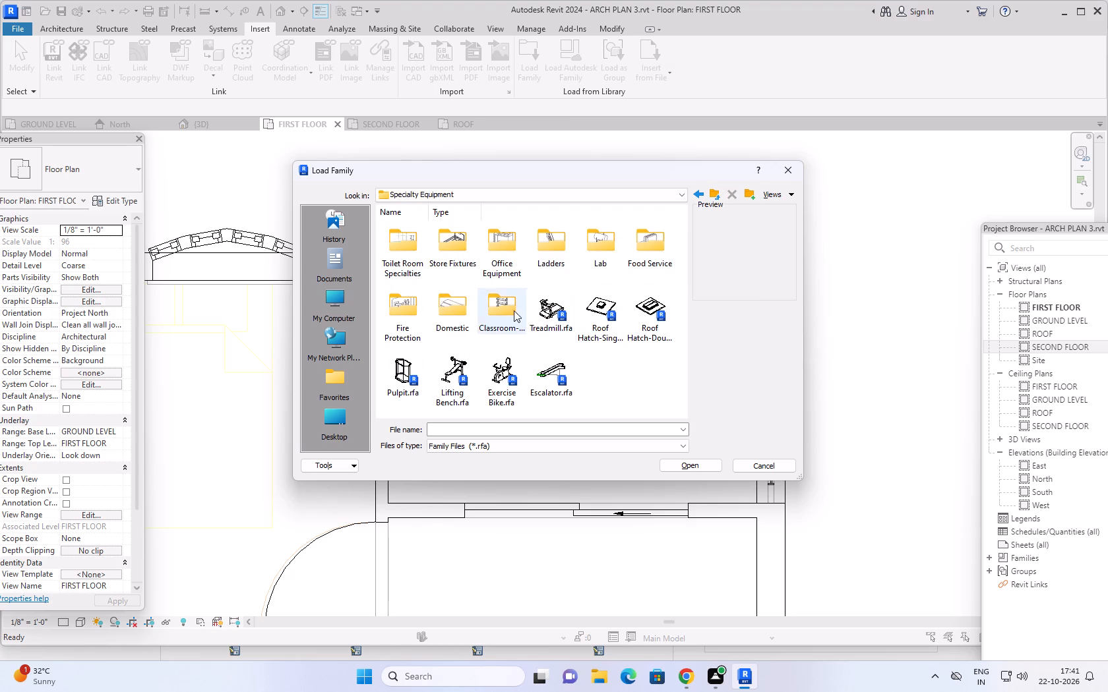
{"action": "scroll", "coordinate": [429, 262], "scroll_direction": "up", "scroll_amount": 2}
{"action": "double_click", "coordinate": [466, 241]}
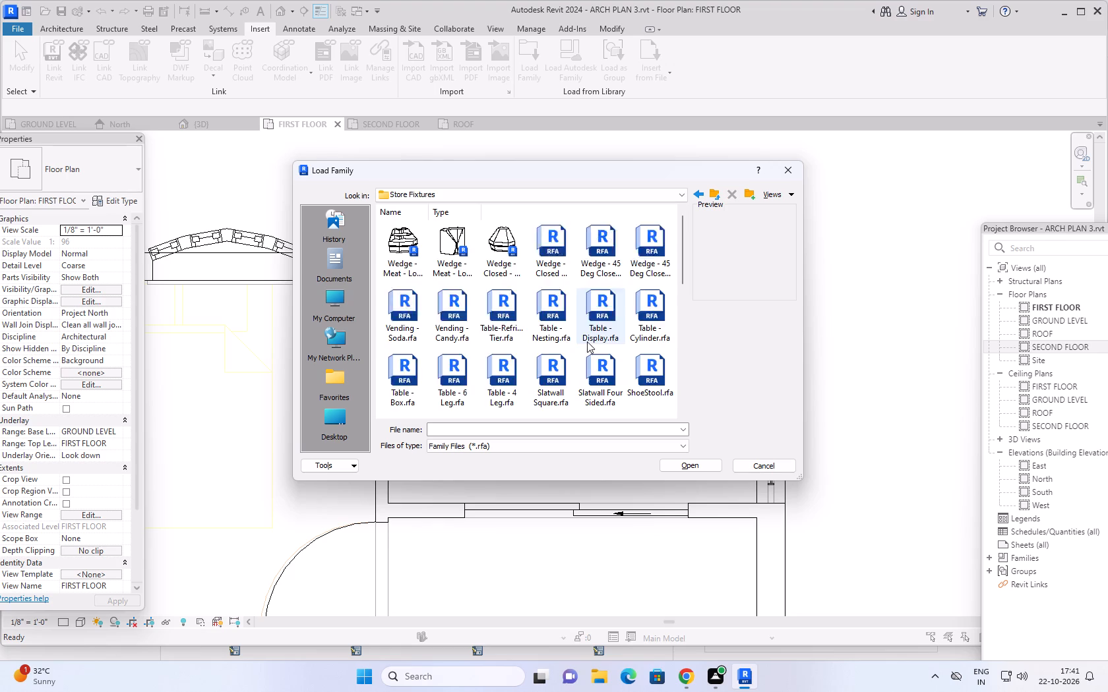
{"action": "scroll", "coordinate": [515, 303], "scroll_direction": "down", "scroll_amount": 6}
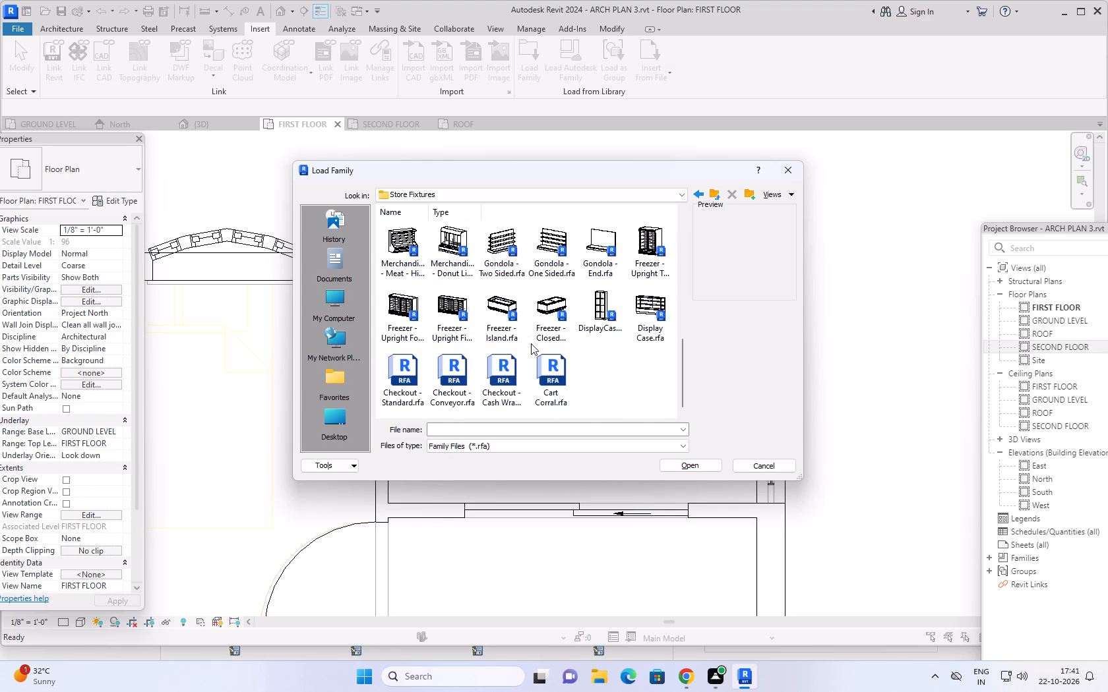
{"action": "scroll", "coordinate": [590, 351], "scroll_direction": "up", "scroll_amount": 7}
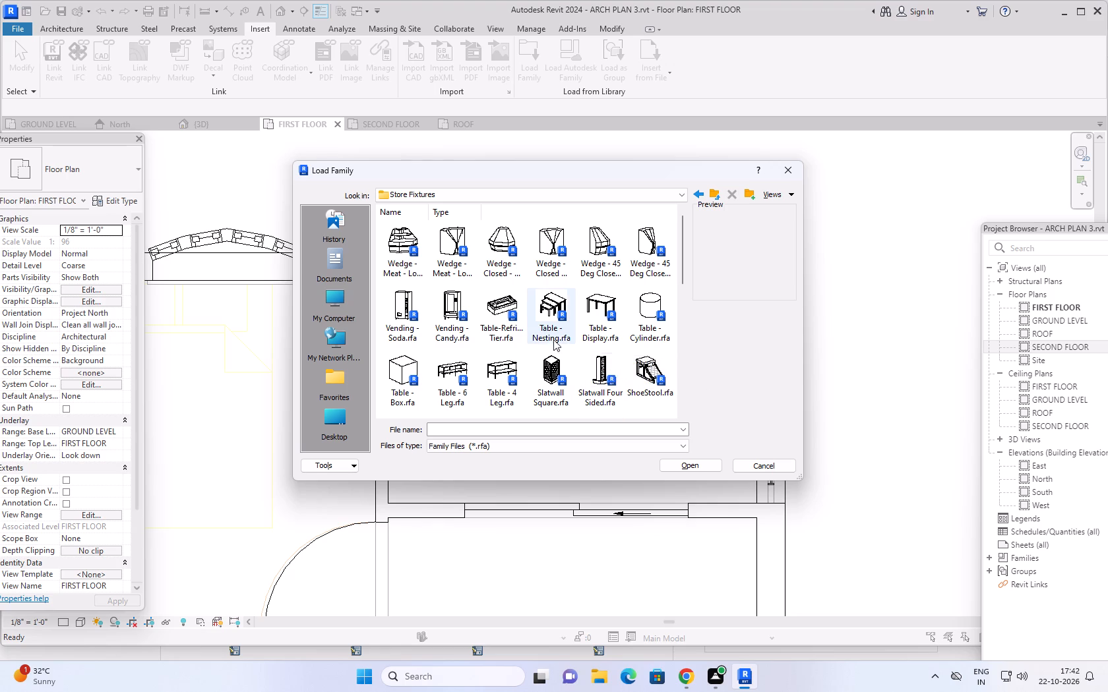
Look through the Specialty Equipment folder, the main US library folders and the Detail Items folder for suitable furniture families.
{"action": "left_click", "coordinate": [710, 192]}
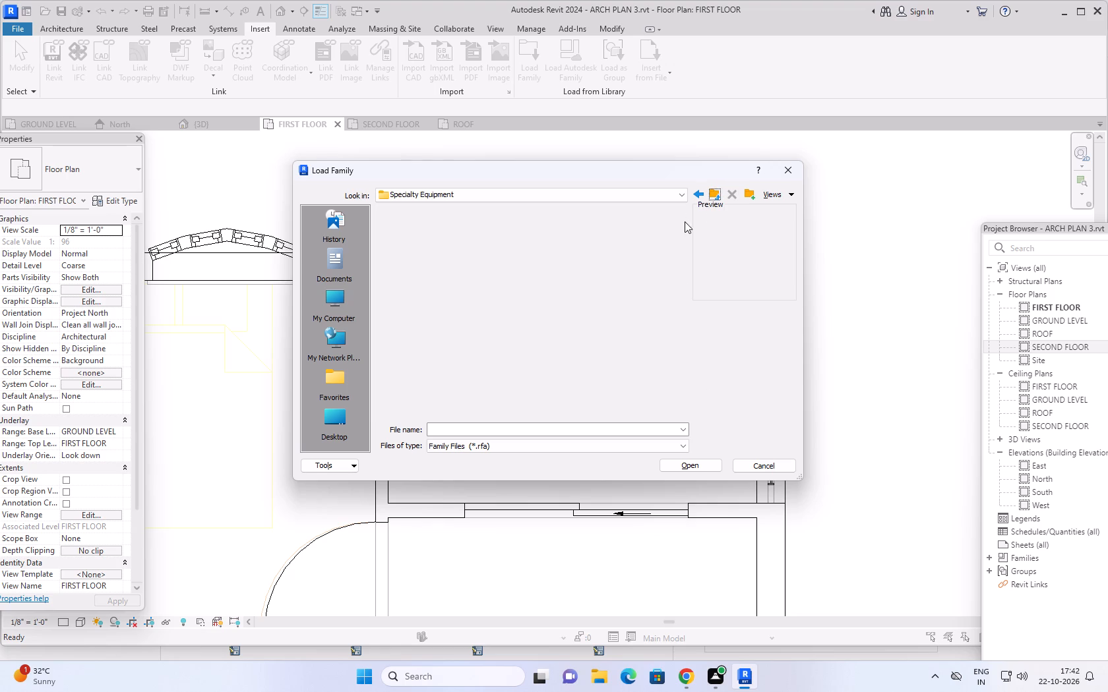
{"action": "scroll", "coordinate": [594, 360], "scroll_direction": "down", "scroll_amount": 1}
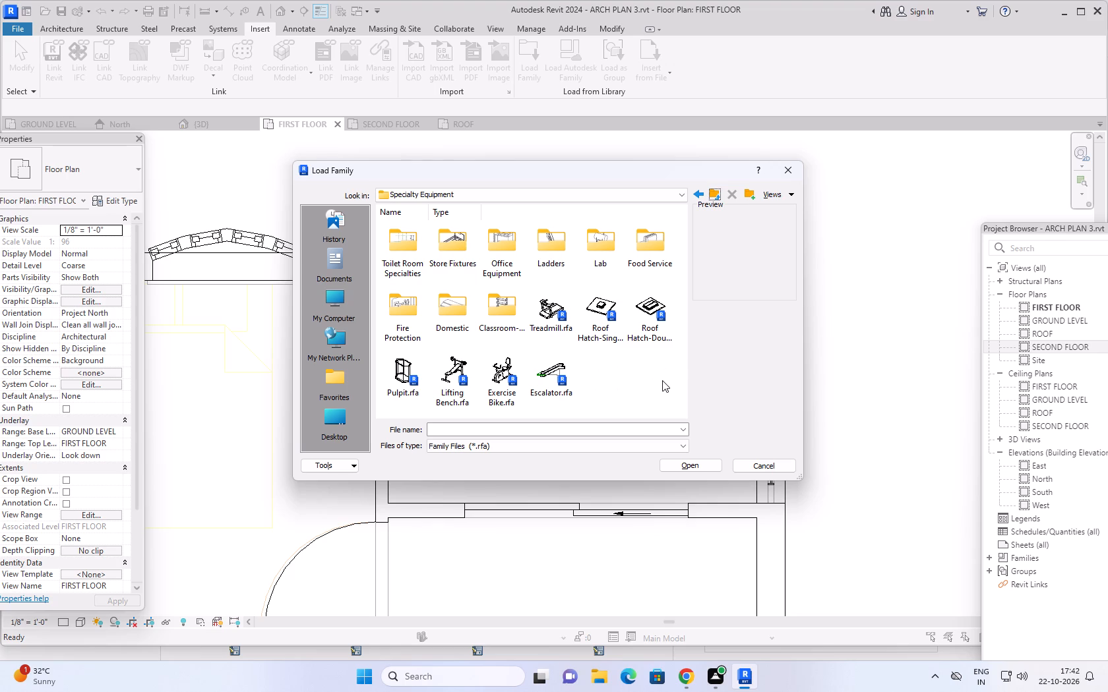
{"action": "left_click", "coordinate": [716, 198]}
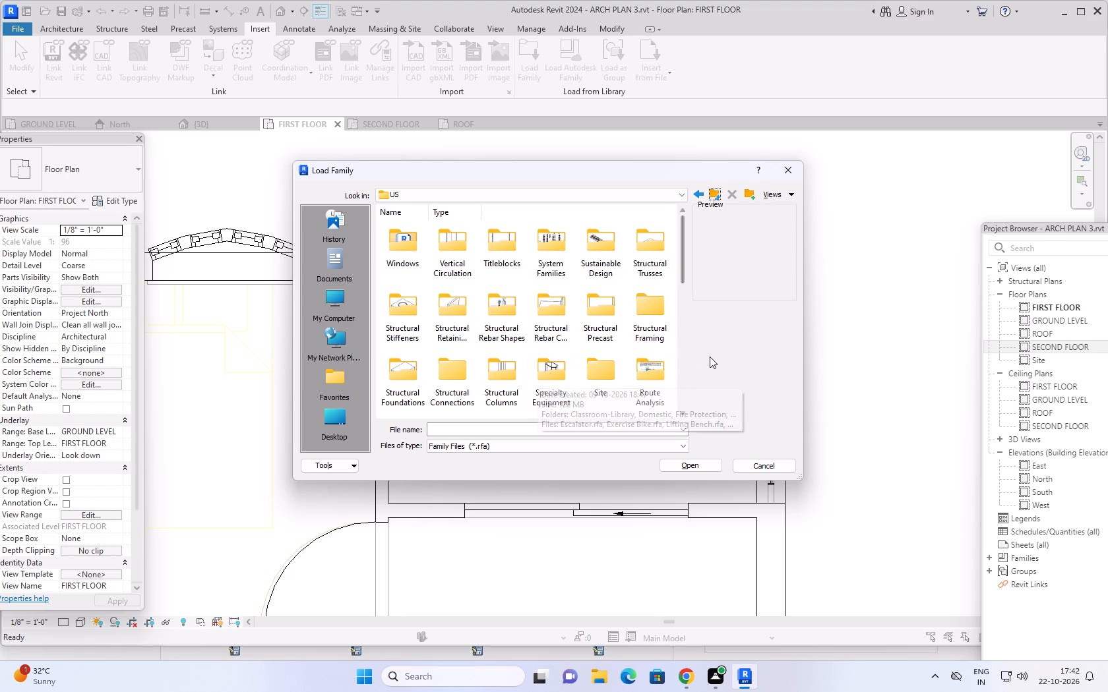
{"action": "scroll", "coordinate": [694, 366], "scroll_direction": "down", "scroll_amount": 1}
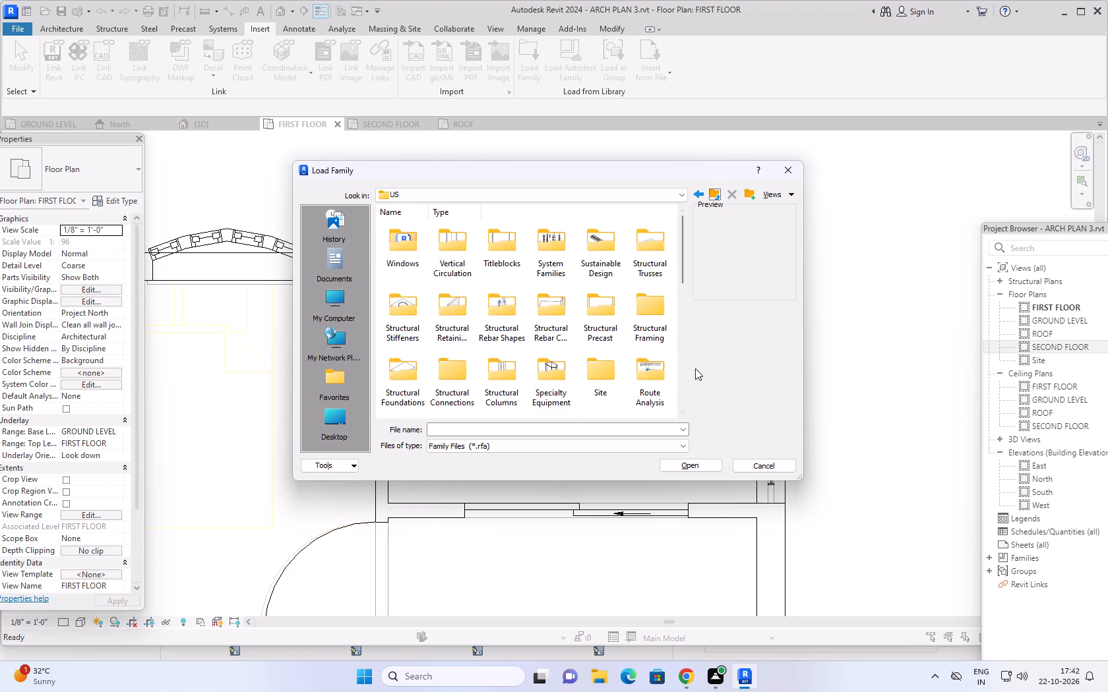
{"action": "scroll", "coordinate": [695, 368], "scroll_direction": "down", "scroll_amount": 1}
{"action": "left_click", "coordinate": [684, 295]}
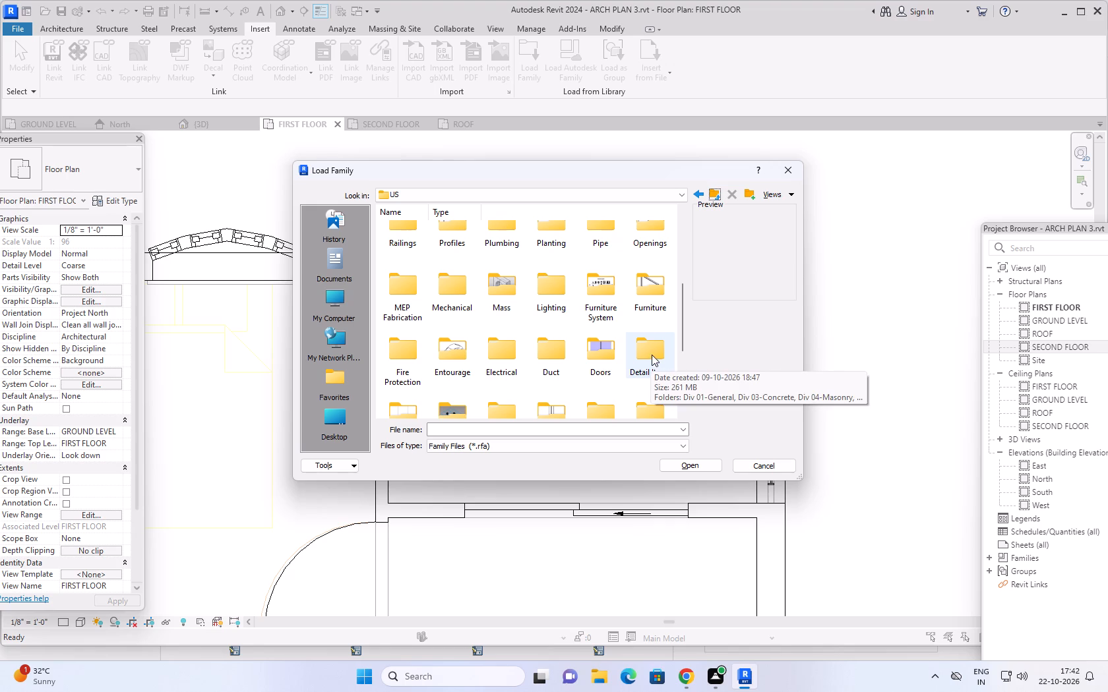
{"action": "scroll", "coordinate": [667, 360], "scroll_direction": "down", "scroll_amount": 2}
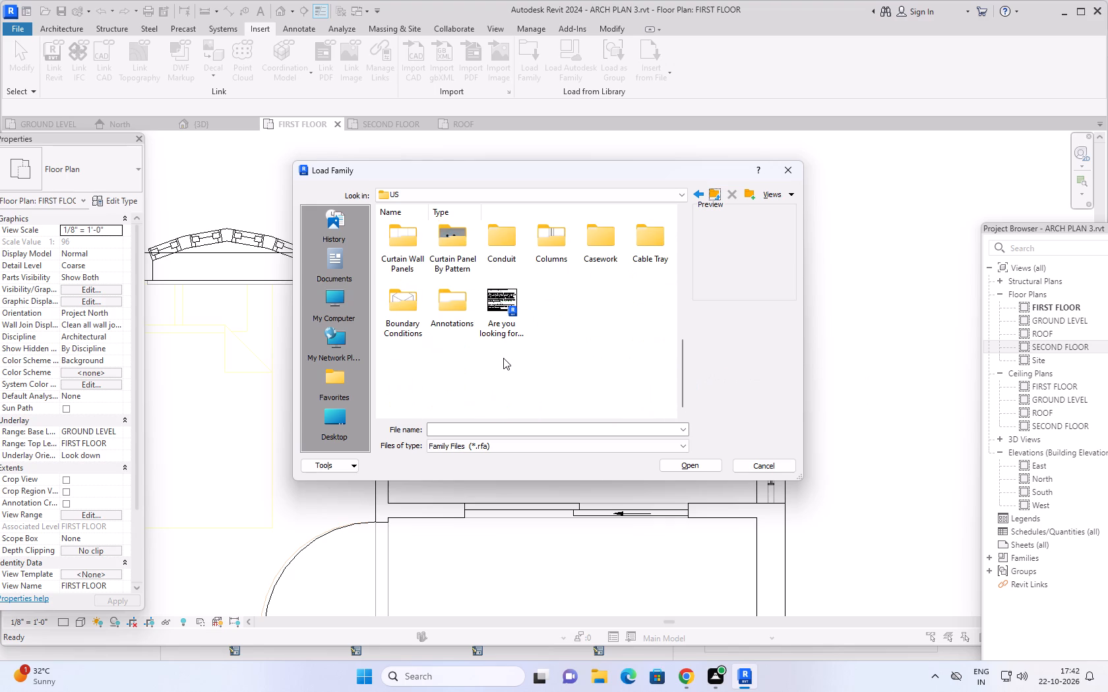
{"action": "scroll", "coordinate": [511, 360], "scroll_direction": "up", "scroll_amount": 1}
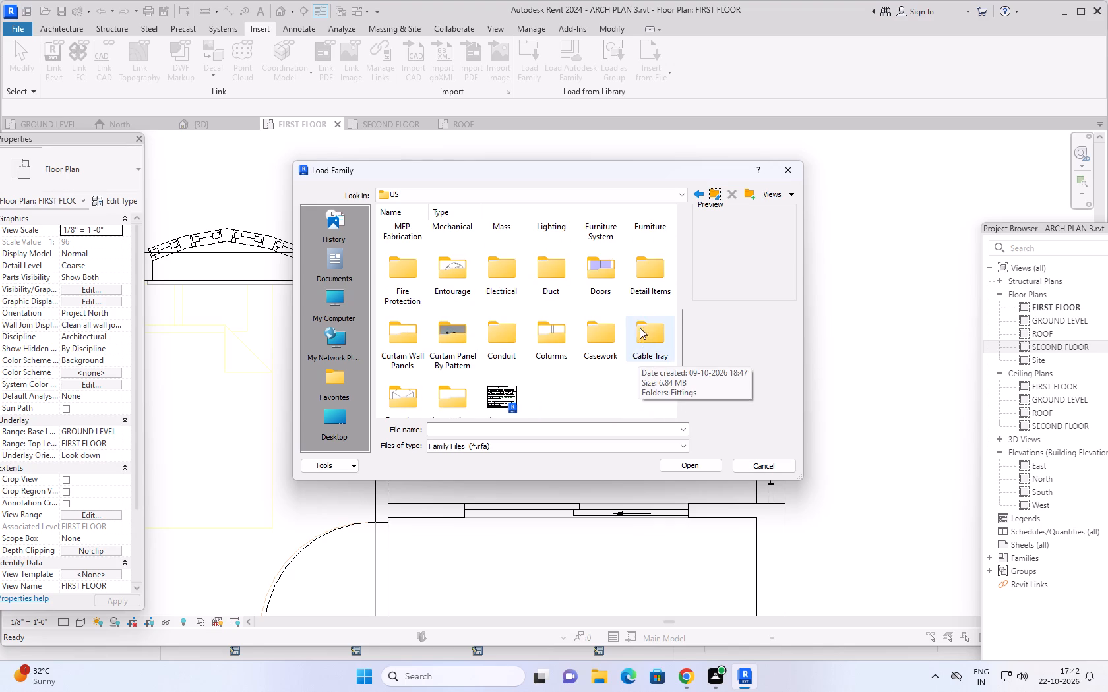
{"action": "double_click", "coordinate": [653, 282]}
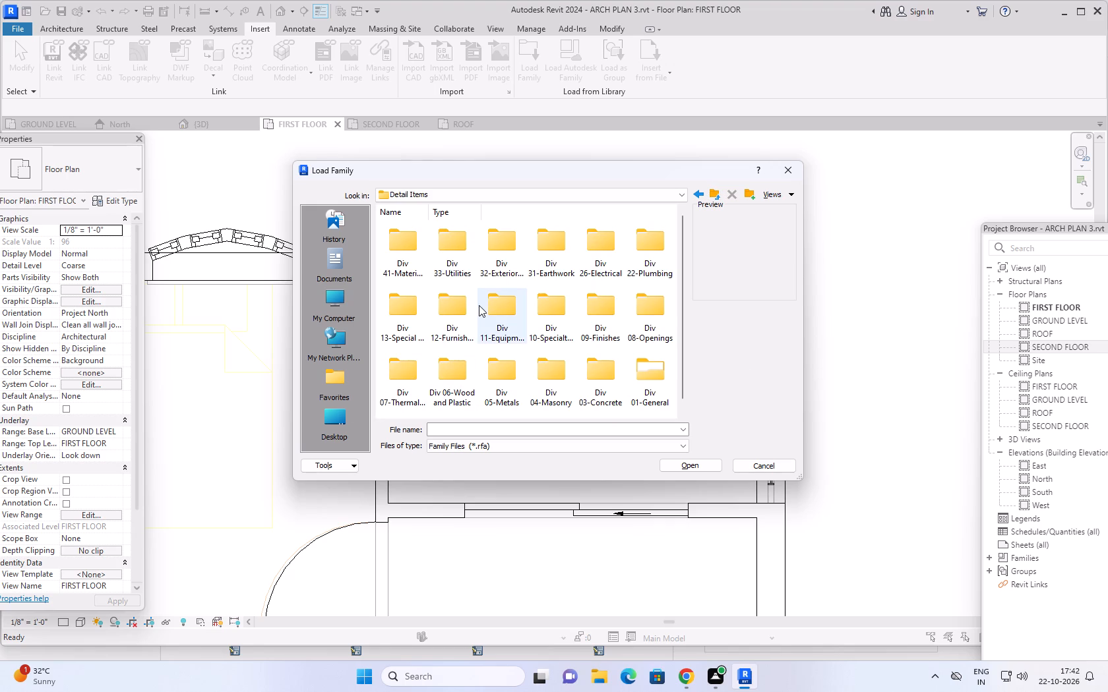
{"action": "left_click", "coordinate": [716, 193]}
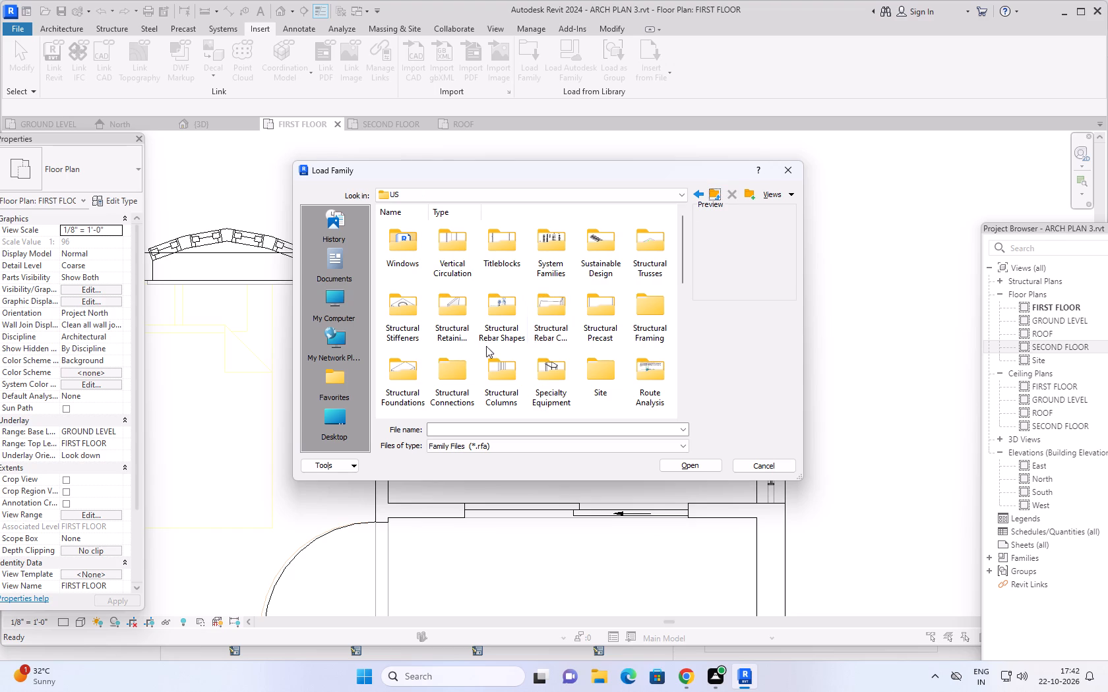
Look through the US library's Annotations folder and its Architectural subfolder for usable families.
{"action": "scroll", "coordinate": [546, 336], "scroll_direction": "down", "scroll_amount": 1}
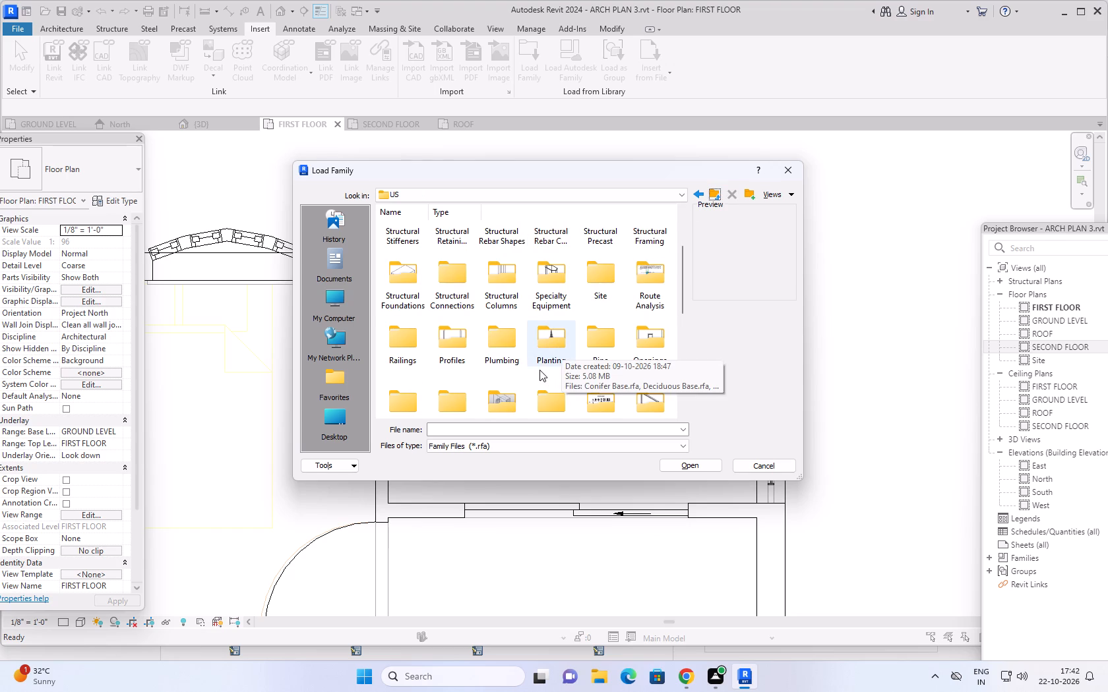
{"action": "scroll", "coordinate": [565, 351], "scroll_direction": "down", "scroll_amount": 1}
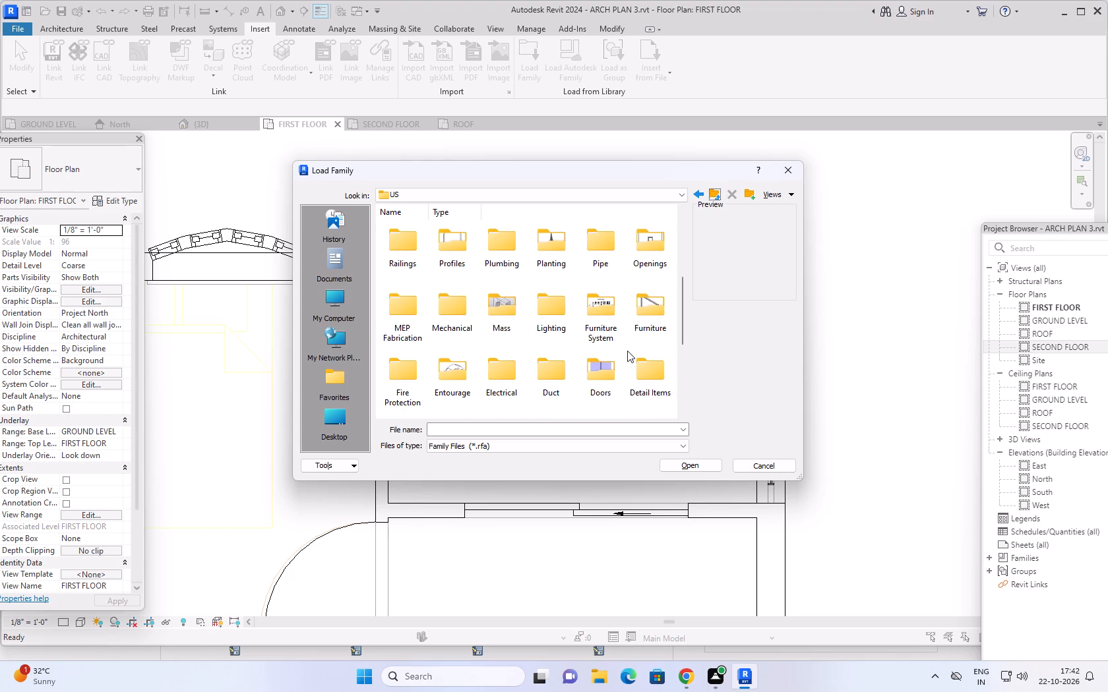
{"action": "scroll", "coordinate": [633, 325], "scroll_direction": "down", "scroll_amount": 1}
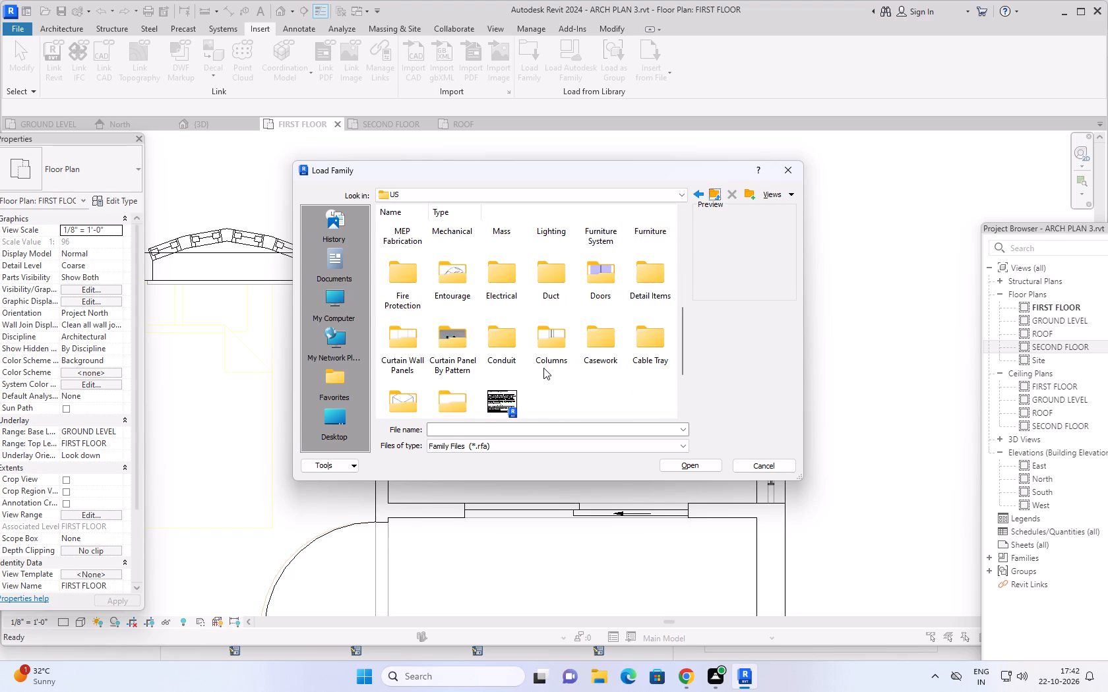
{"action": "scroll", "coordinate": [543, 368], "scroll_direction": "down", "scroll_amount": 2}
{"action": "double_click", "coordinate": [452, 294]}
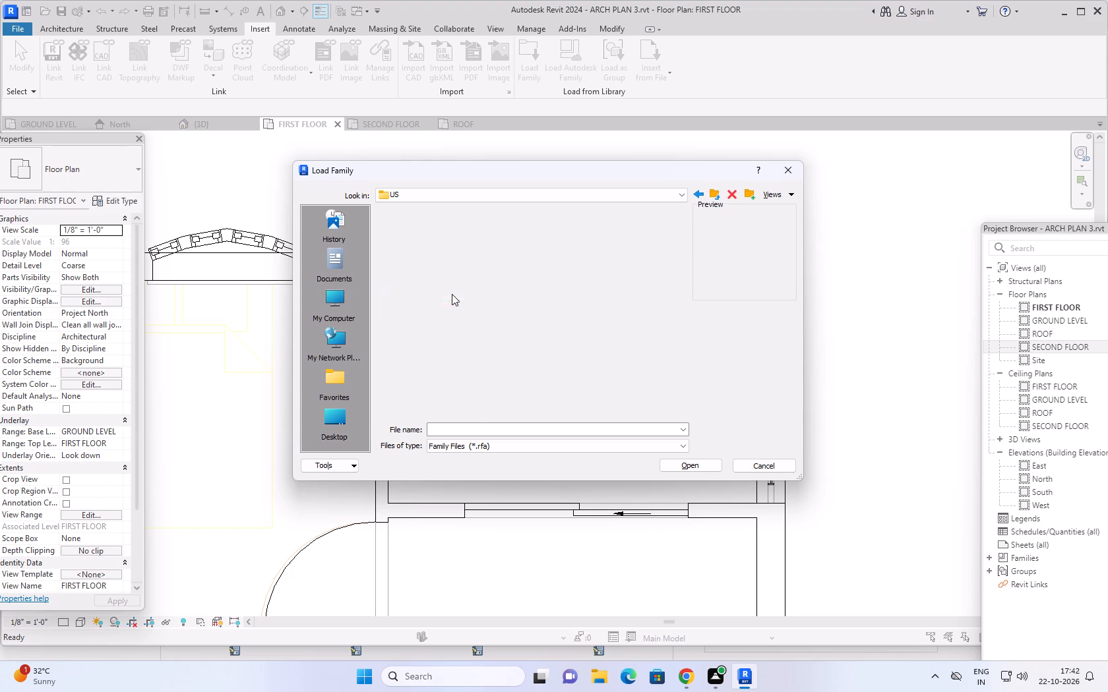
{"action": "scroll", "coordinate": [529, 287], "scroll_direction": "down", "scroll_amount": 5}
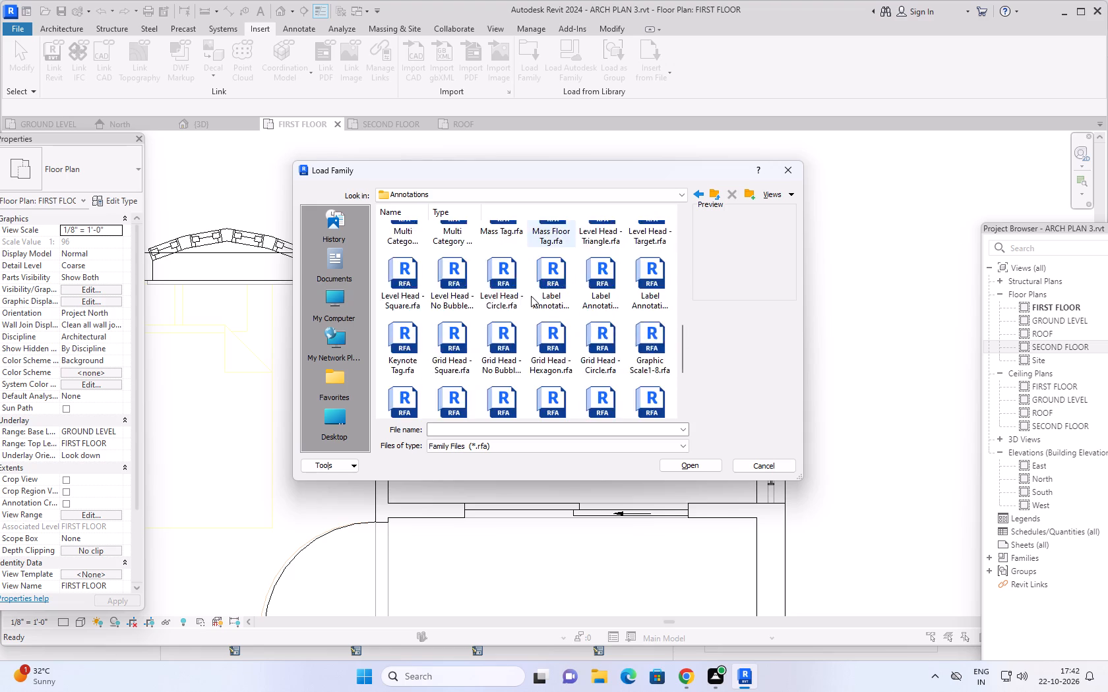
{"action": "scroll", "coordinate": [531, 296], "scroll_direction": "up", "scroll_amount": 8}
{"action": "double_click", "coordinate": [472, 301]}
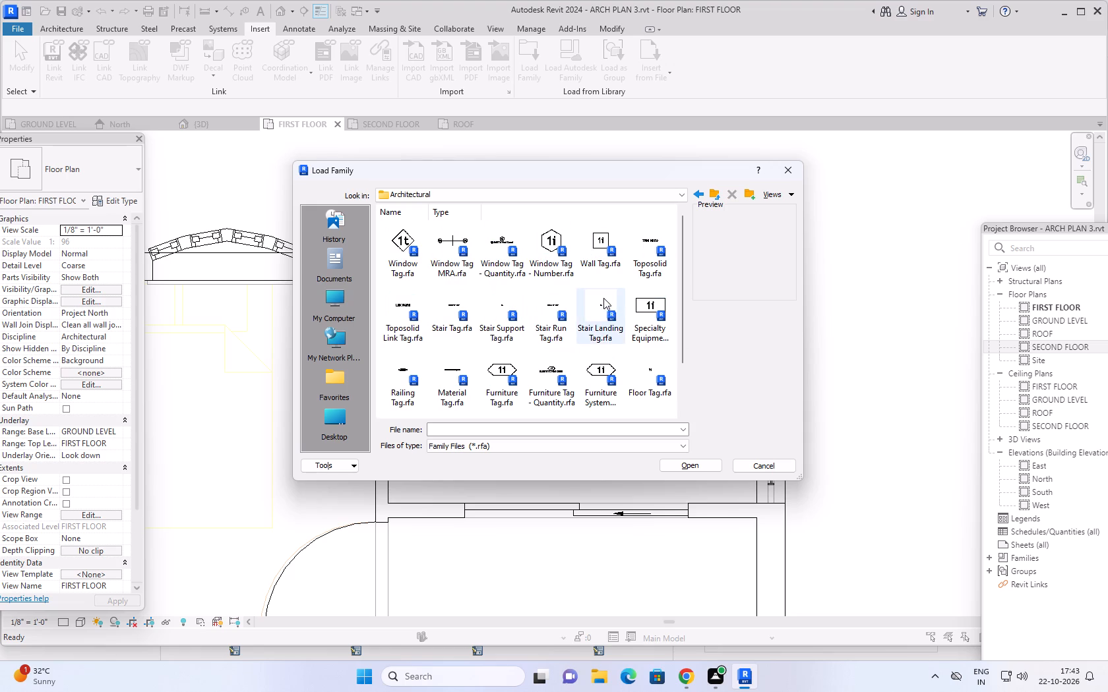
{"action": "scroll", "coordinate": [549, 308], "scroll_direction": "down", "scroll_amount": 5}
{"action": "left_click", "coordinate": [715, 194]}
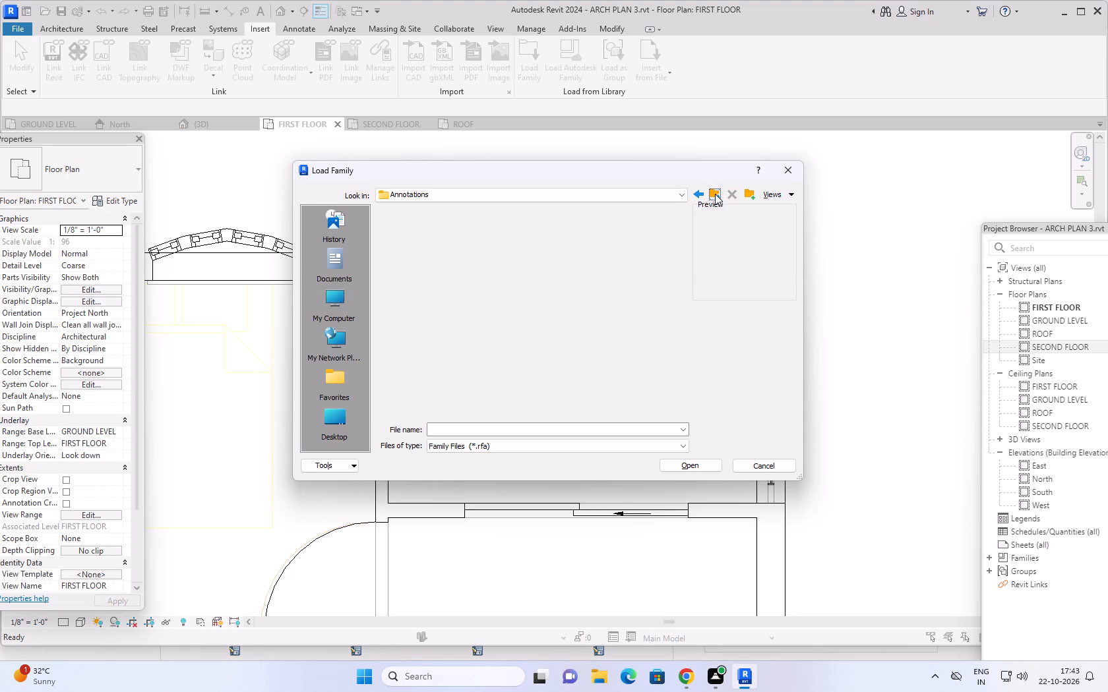
{"action": "left_click", "coordinate": [715, 194]}
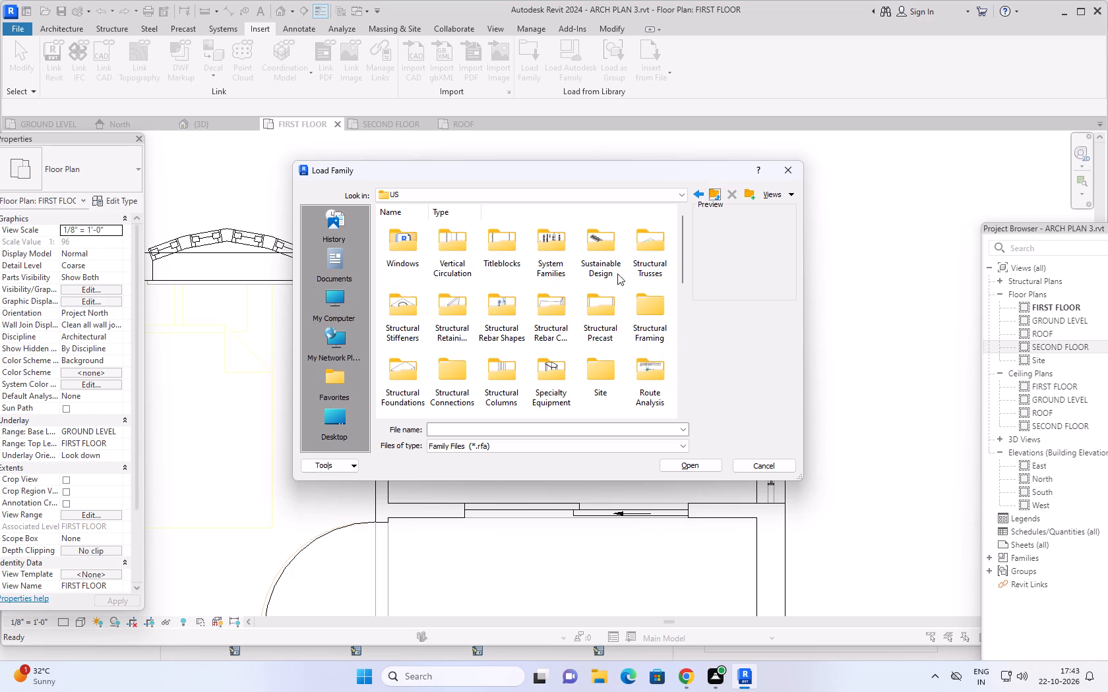
Look through the Tables and Storage subfolders of the US library's Furniture folder for suitable furniture families.
{"action": "scroll", "coordinate": [474, 324], "scroll_direction": "down", "scroll_amount": 7}
{"action": "scroll", "coordinate": [504, 334], "scroll_direction": "up", "scroll_amount": 1}
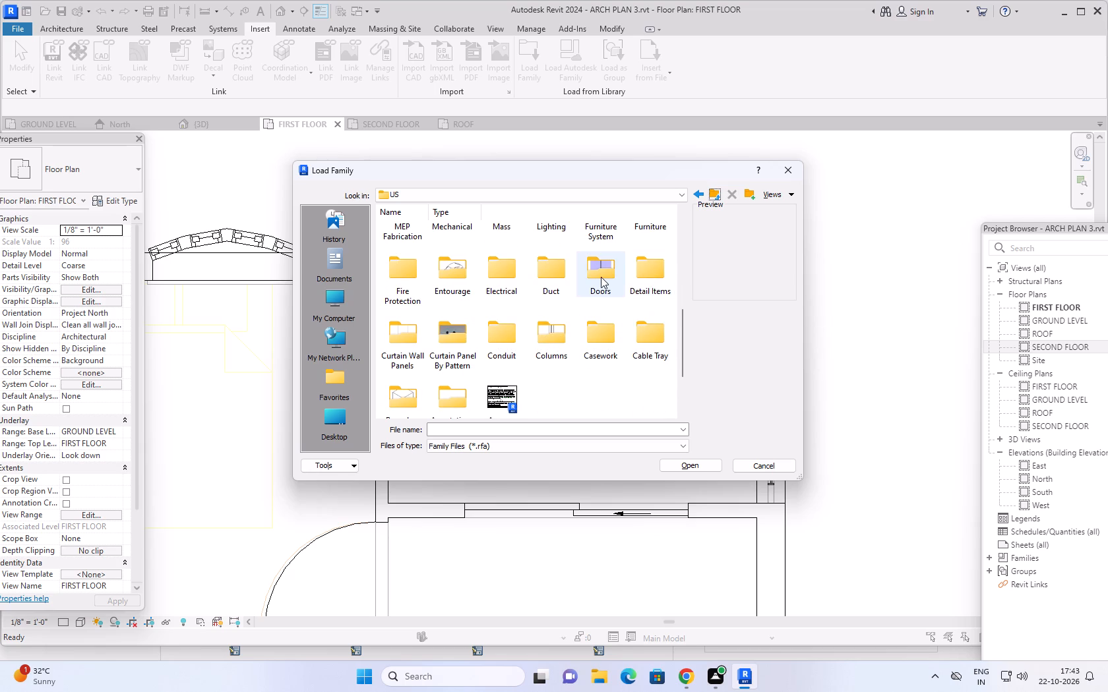
{"action": "scroll", "coordinate": [627, 330], "scroll_direction": "up", "scroll_amount": 1}
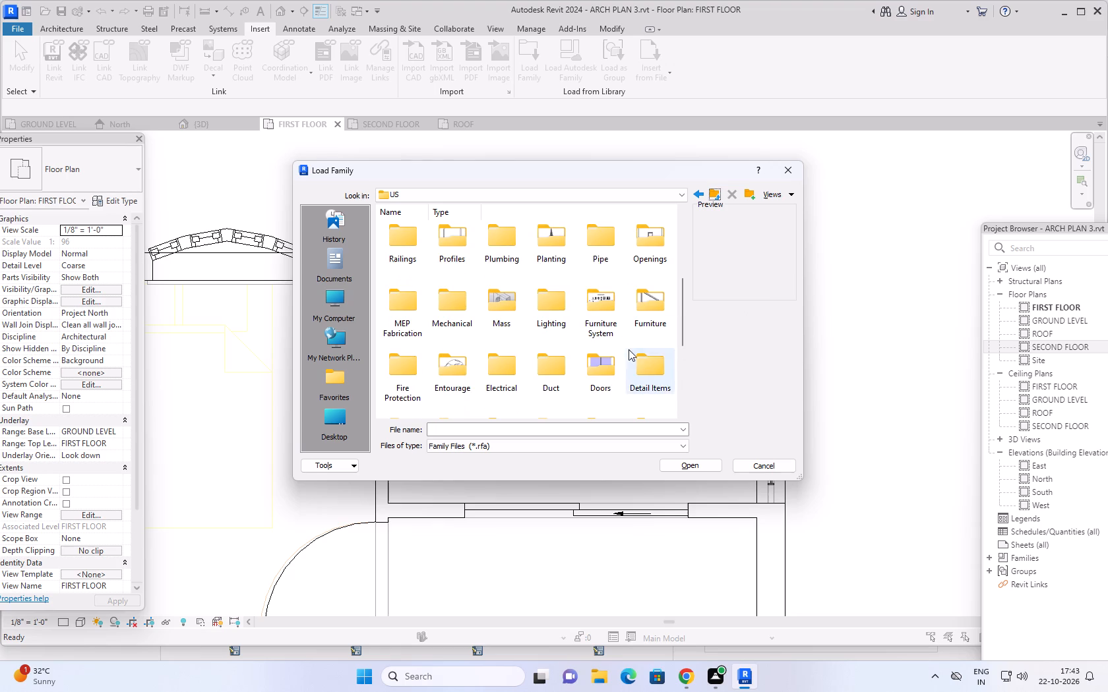
{"action": "double_click", "coordinate": [642, 304]}
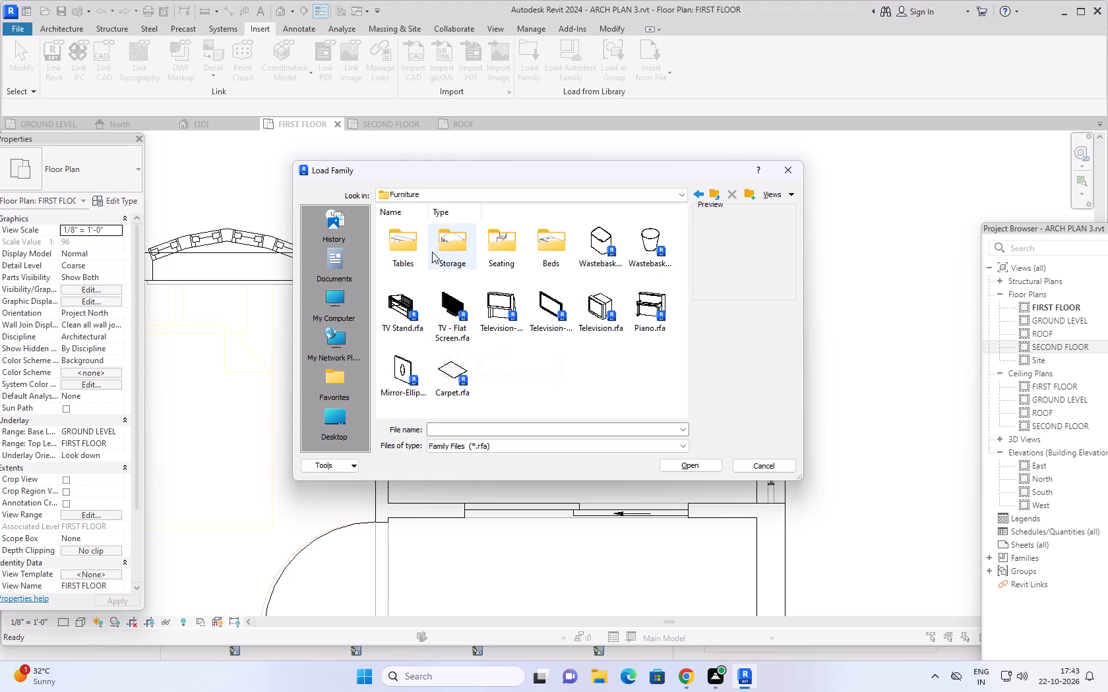
{"action": "double_click", "coordinate": [413, 248]}
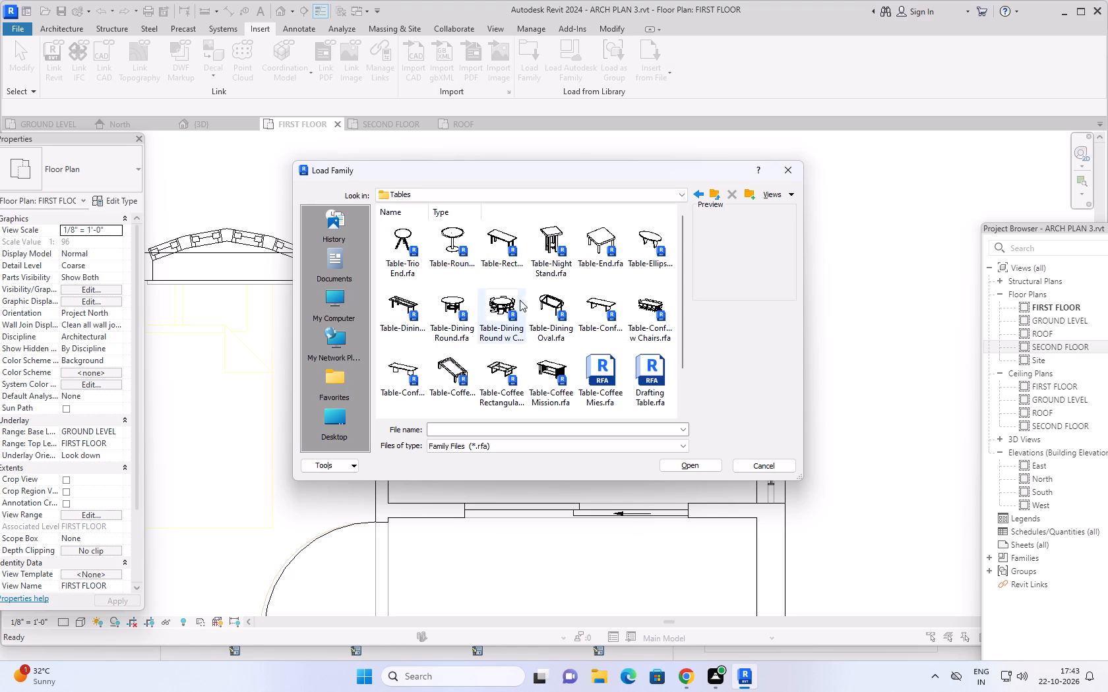
{"action": "scroll", "coordinate": [555, 281], "scroll_direction": "down", "scroll_amount": 3}
{"action": "scroll", "coordinate": [558, 315], "scroll_direction": "up", "scroll_amount": 3}
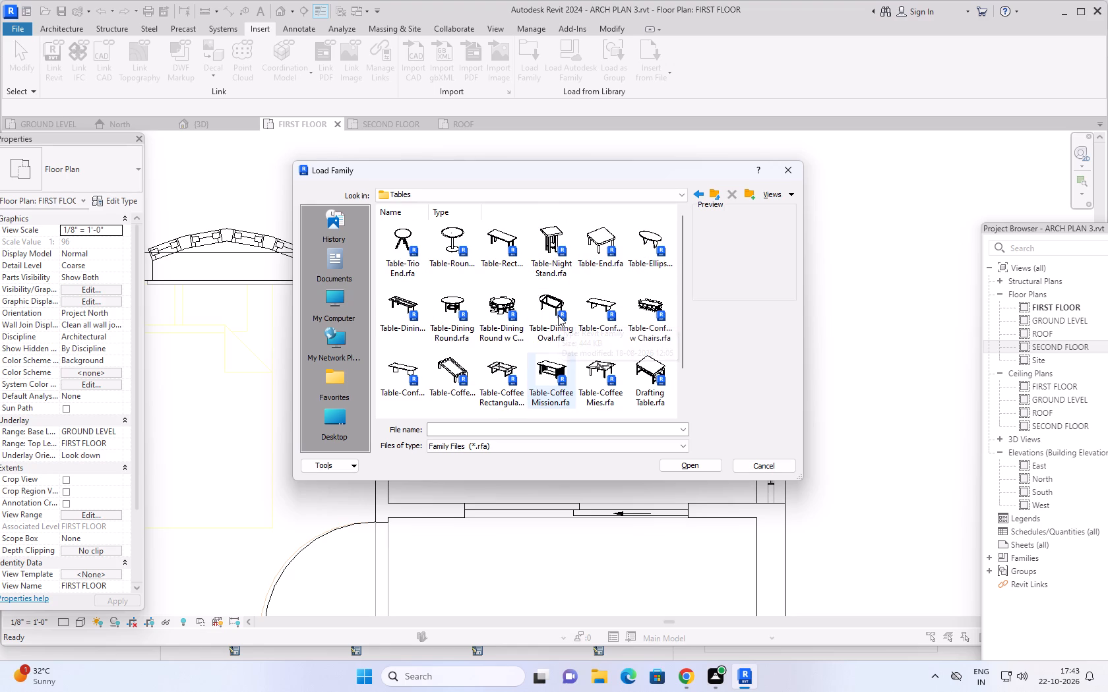
{"action": "left_click", "coordinate": [716, 196]}
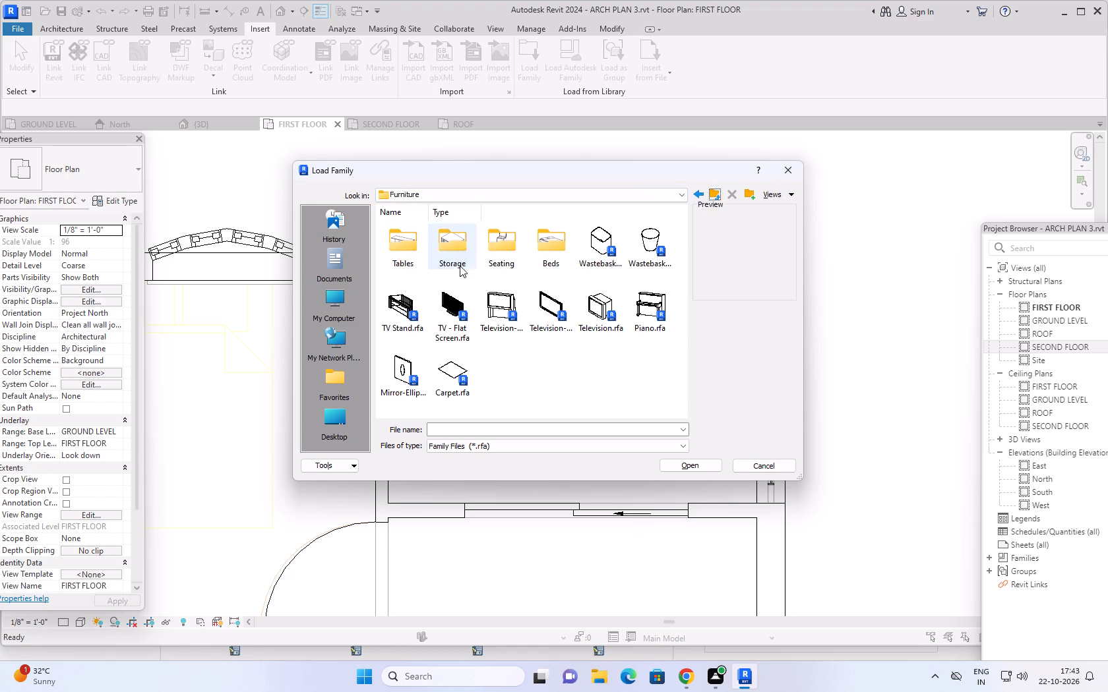
{"action": "double_click", "coordinate": [464, 256]}
{"action": "scroll", "coordinate": [567, 289], "scroll_direction": "down", "scroll_amount": 5}
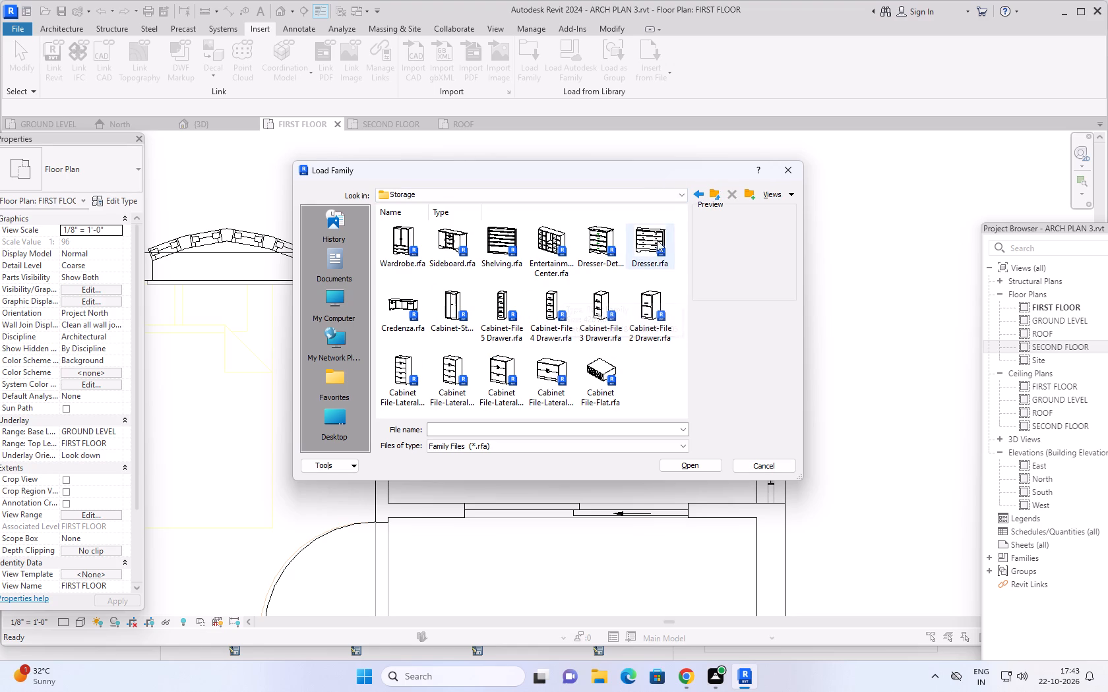
{"action": "left_click", "coordinate": [715, 195]}
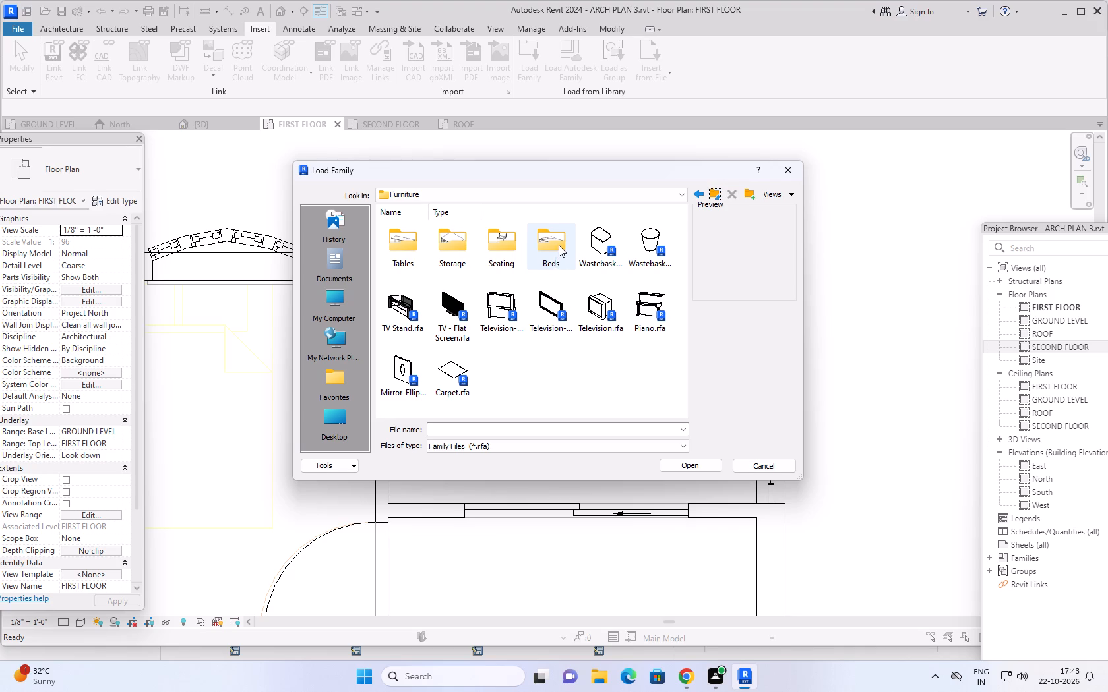
Load the standard bed family from the library's Furniture Beds folder into the project.
{"action": "double_click", "coordinate": [557, 244]}
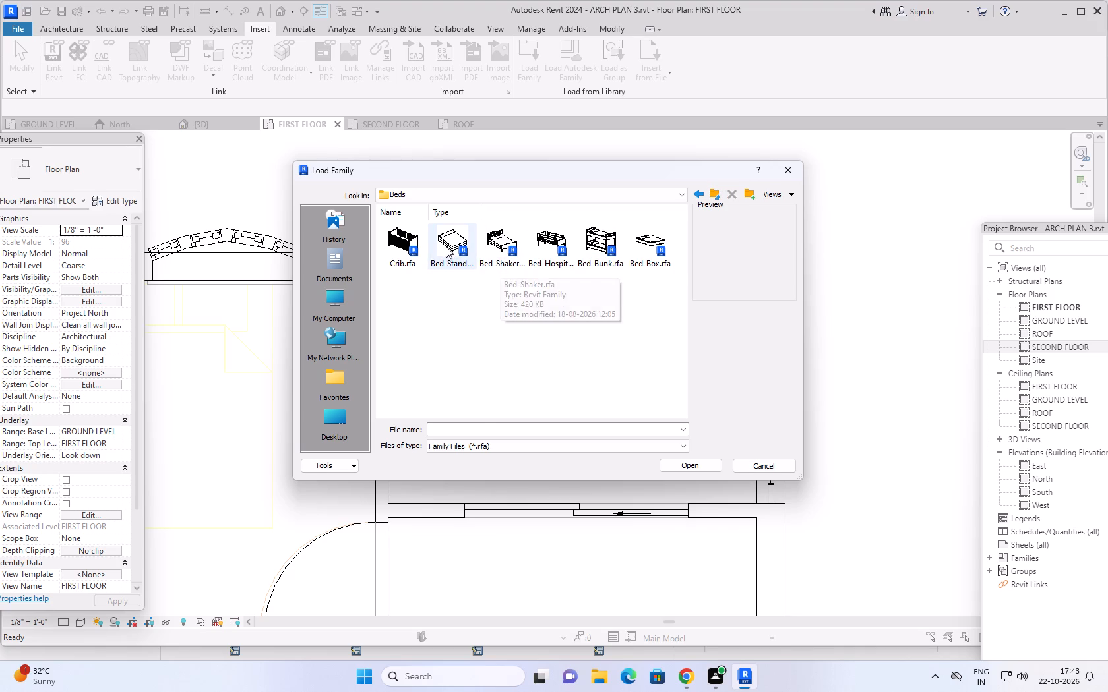
{"action": "left_click", "coordinate": [445, 246]}
{"action": "left_click", "coordinate": [698, 463]}
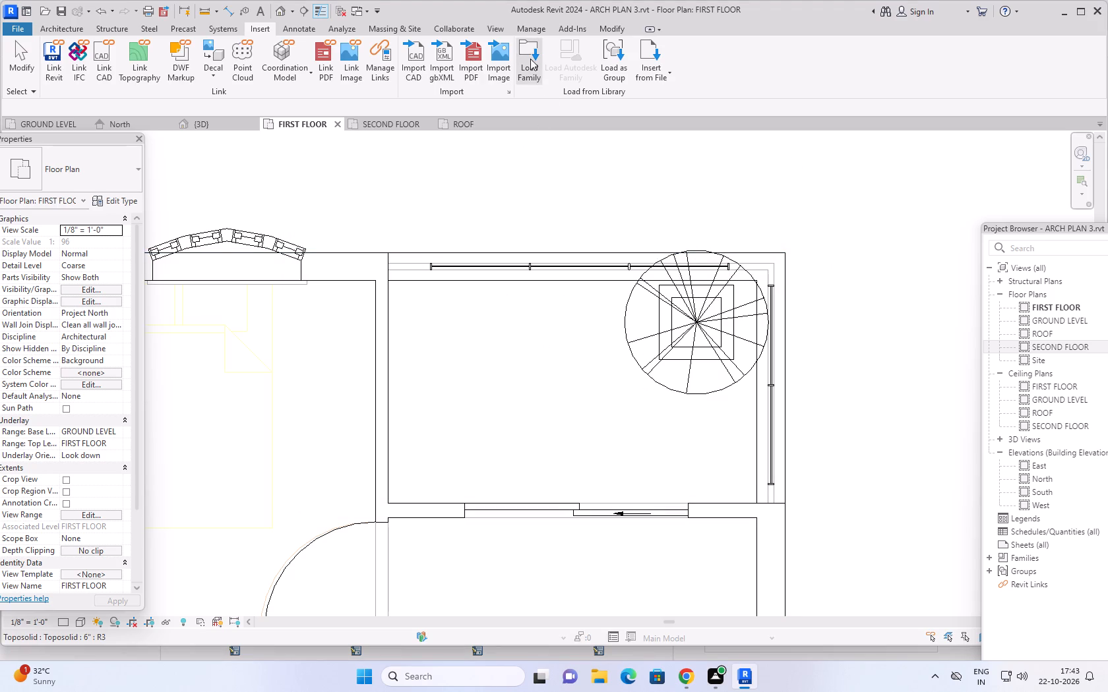
Look through the US library's Furniture, Route Analysis and Specialty Equipment folders for another family to load.
{"action": "left_click", "coordinate": [528, 54]}
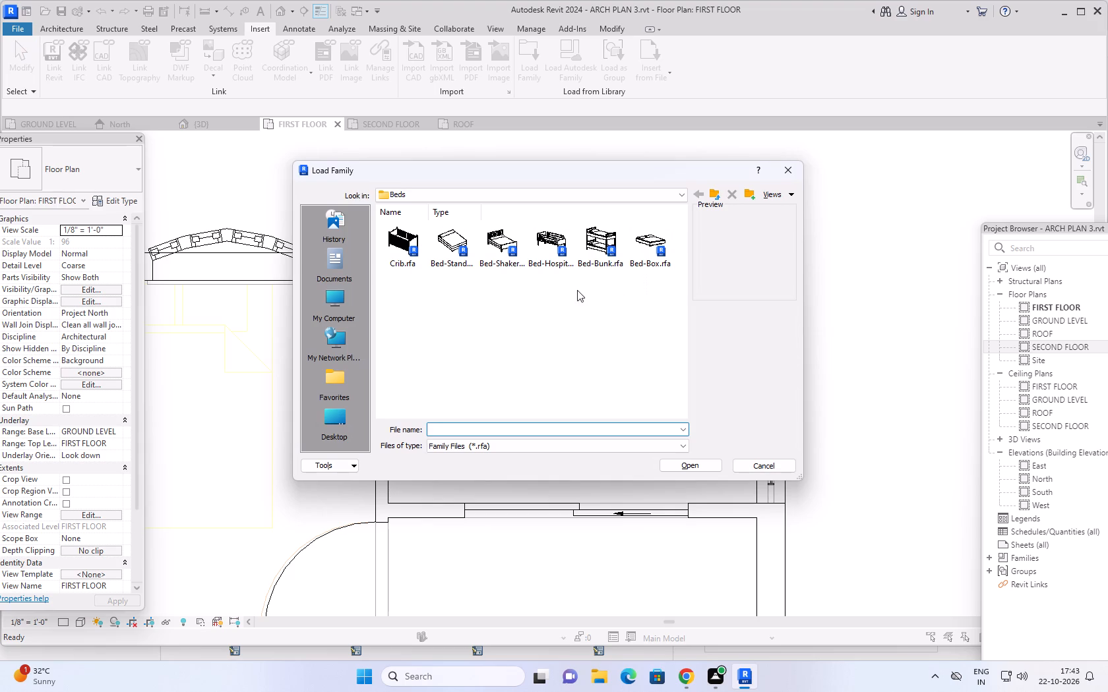
{"action": "left_click", "coordinate": [719, 191]}
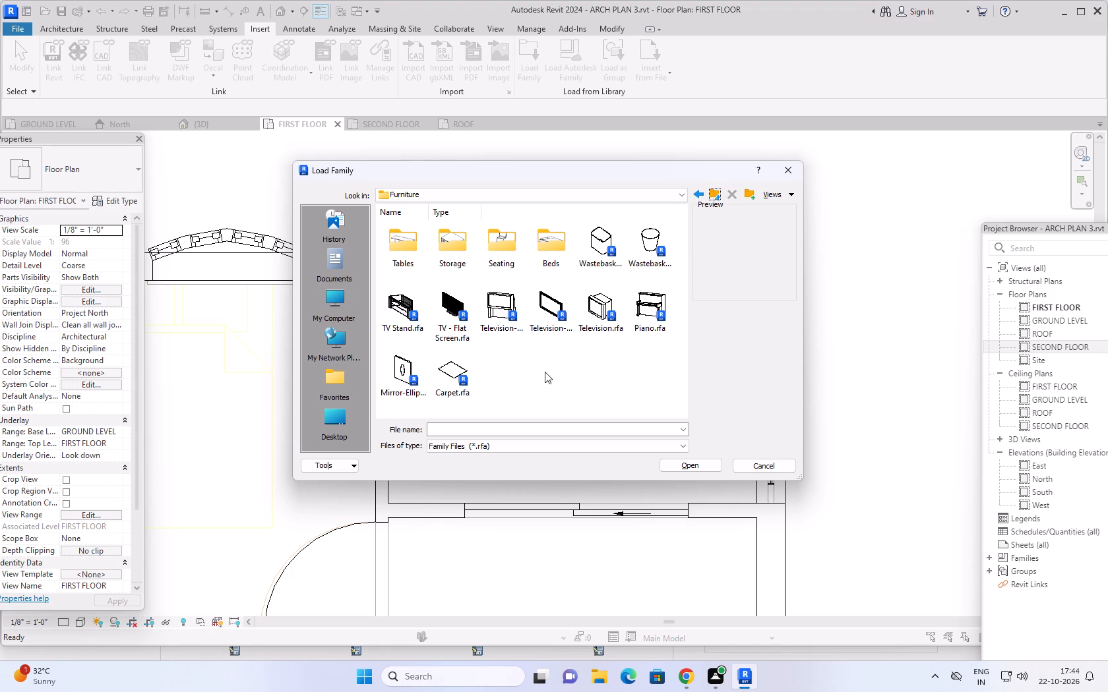
{"action": "left_click", "coordinate": [718, 194]}
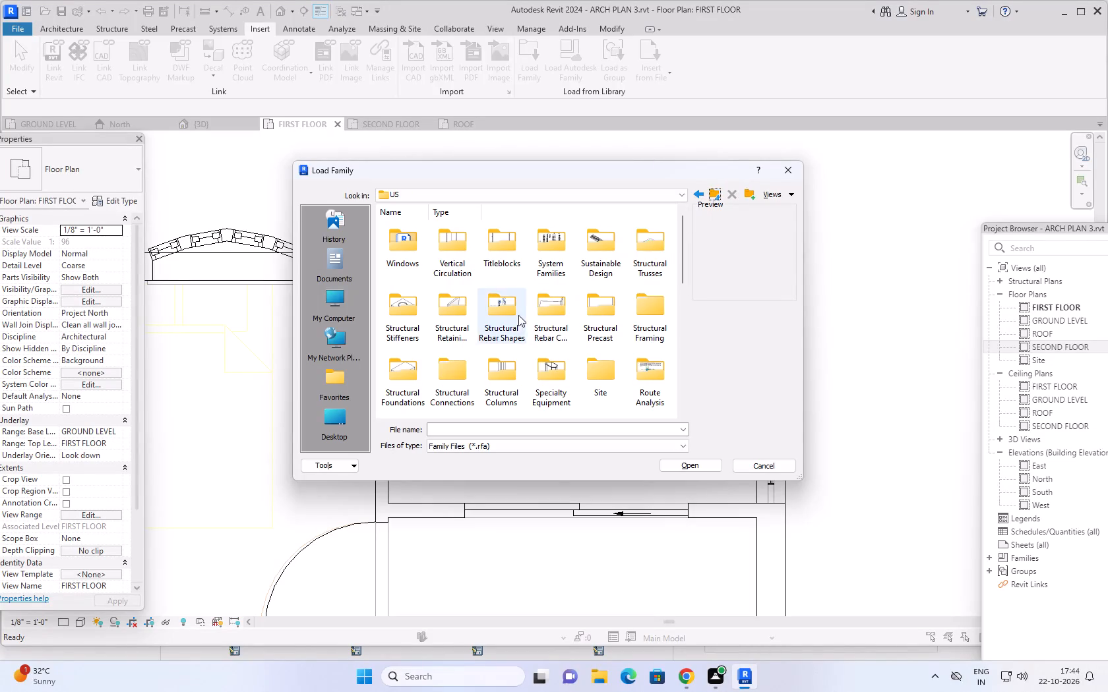
{"action": "scroll", "coordinate": [572, 318], "scroll_direction": "down", "scroll_amount": 1}
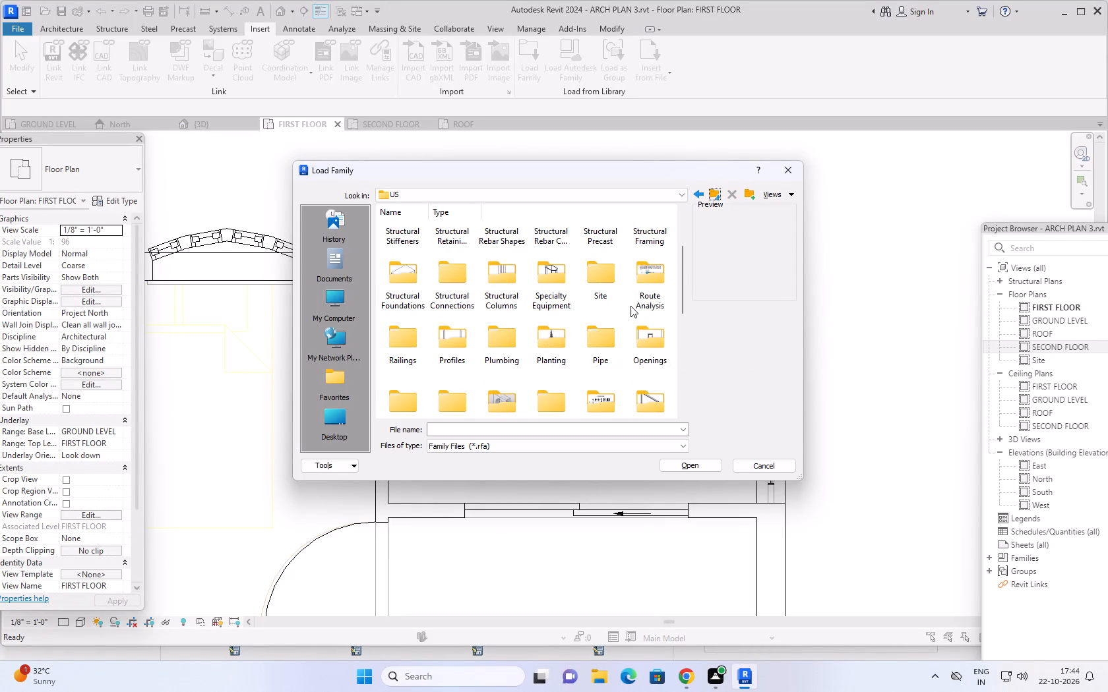
{"action": "double_click", "coordinate": [648, 286]}
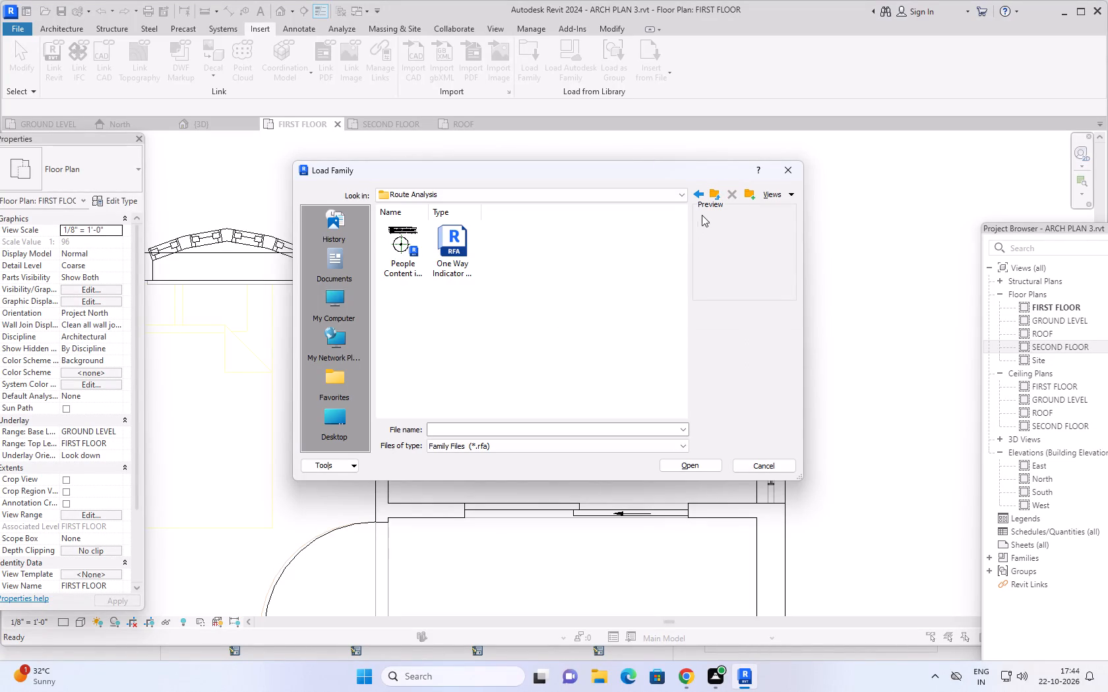
{"action": "left_click", "coordinate": [716, 196]}
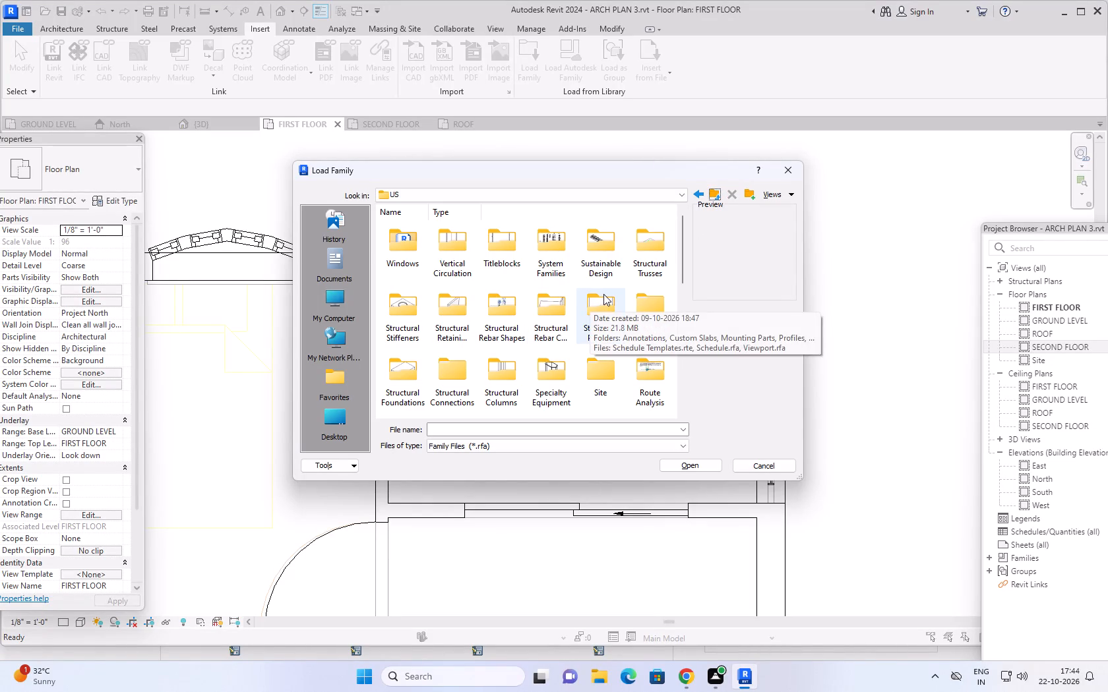
{"action": "scroll", "coordinate": [602, 295], "scroll_direction": "down", "scroll_amount": 2}
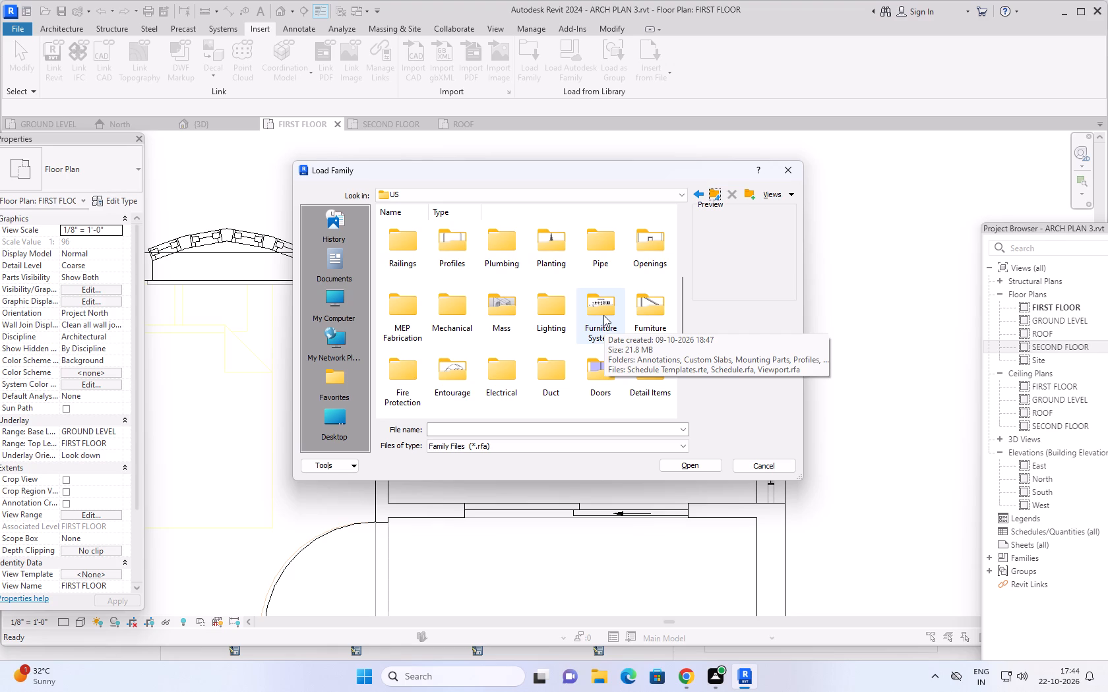
{"action": "scroll", "coordinate": [603, 315], "scroll_direction": "up", "scroll_amount": 1}
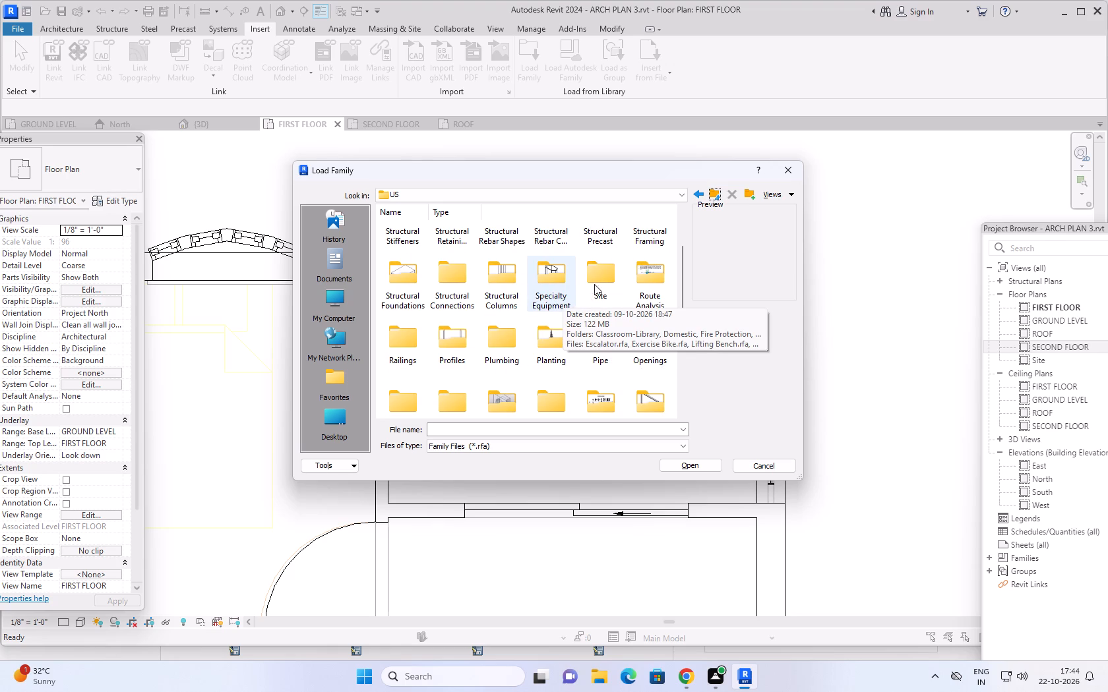
{"action": "double_click", "coordinate": [550, 283]}
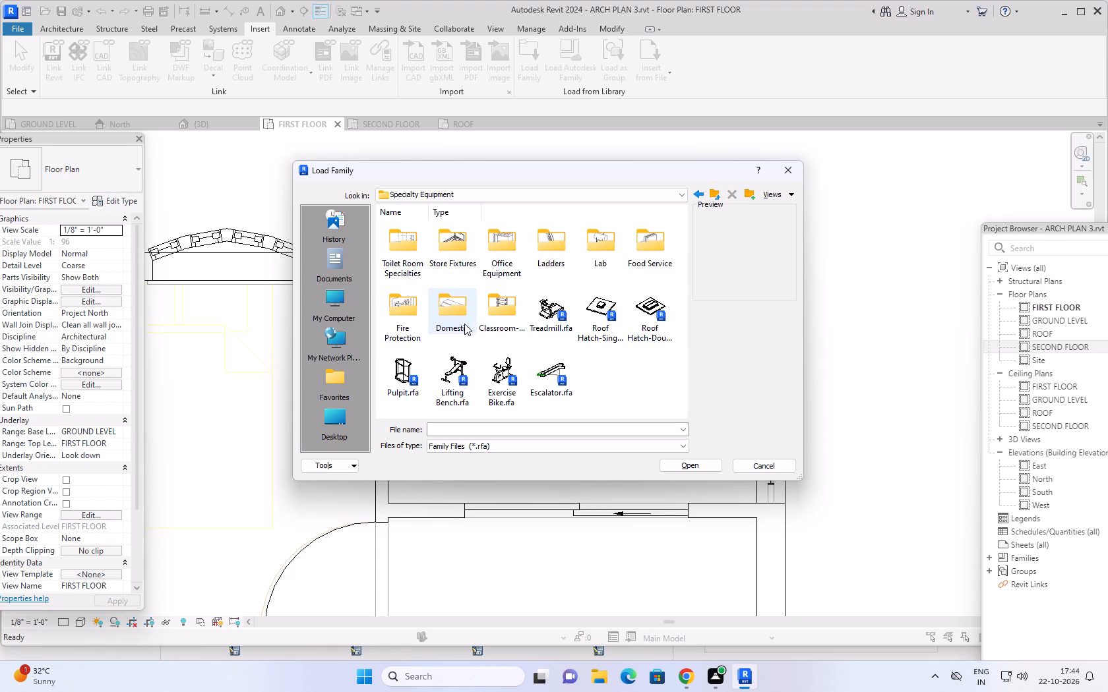
{"action": "scroll", "coordinate": [588, 271], "scroll_direction": "up", "scroll_amount": 2}
{"action": "left_click", "coordinate": [714, 198]}
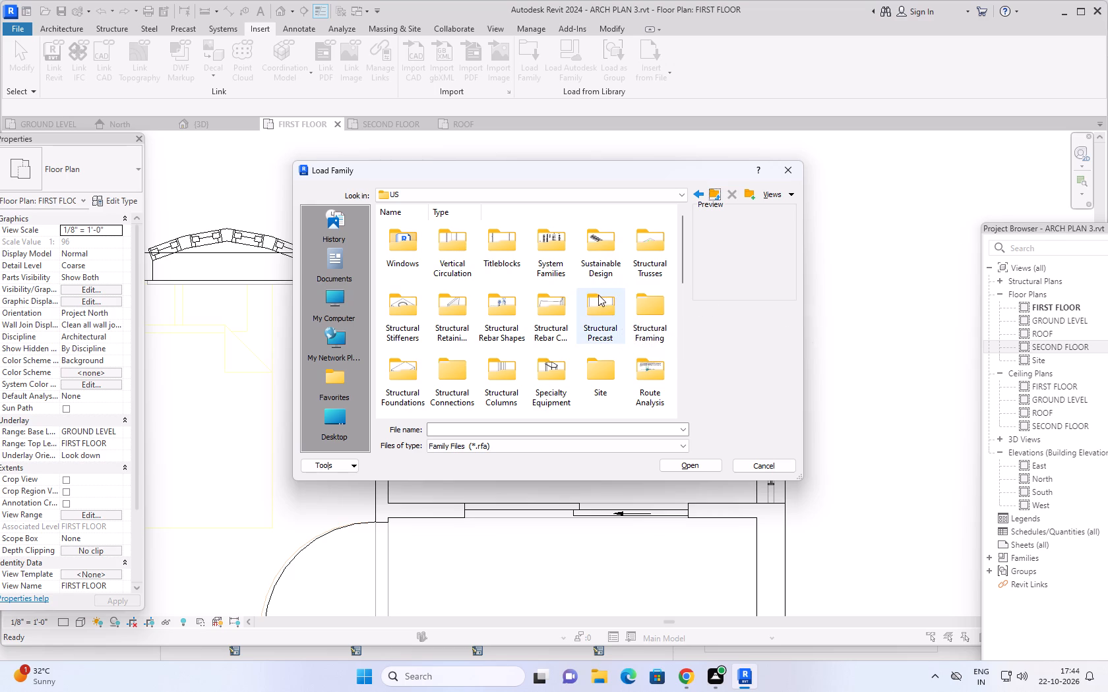
Look through the Utilities, Parking and Accessories subfolders of the US library's Site folder for suitable families.
{"action": "double_click", "coordinate": [600, 360]}
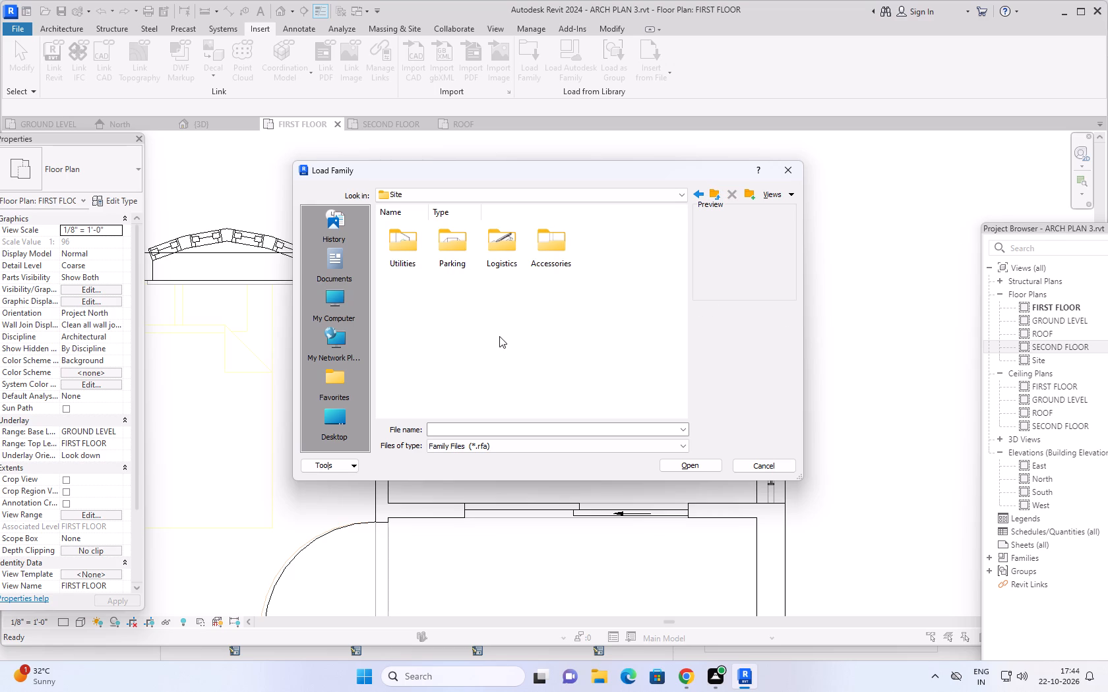
{"action": "double_click", "coordinate": [399, 235]}
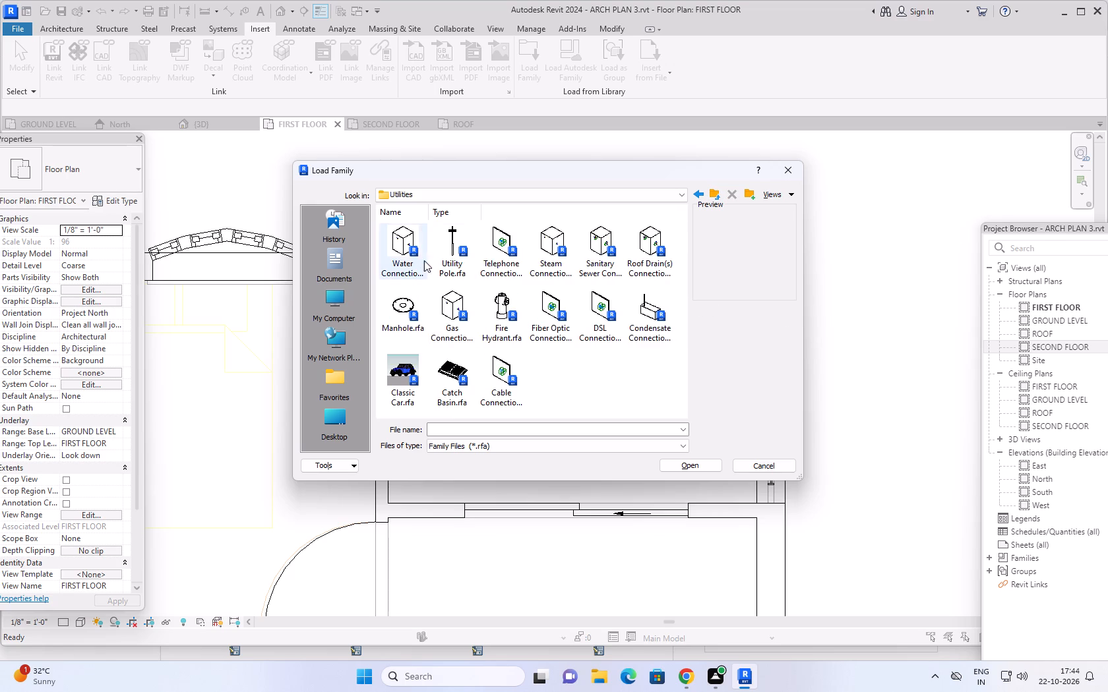
{"action": "scroll", "coordinate": [450, 268], "scroll_direction": "up", "scroll_amount": 3}
{"action": "left_click", "coordinate": [715, 192]}
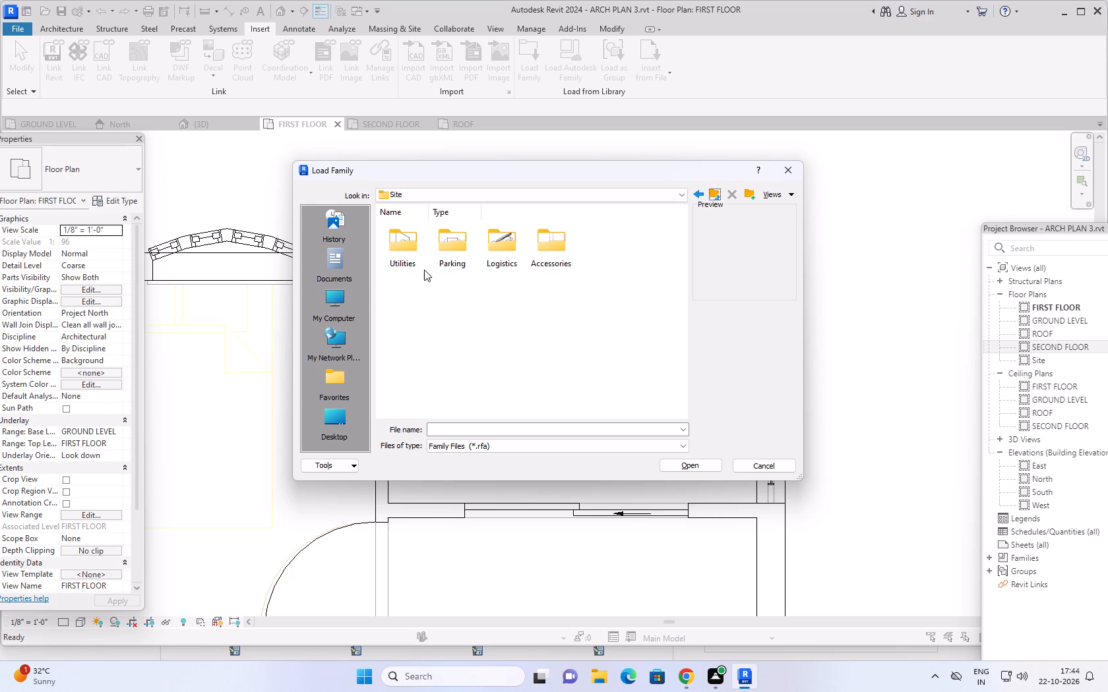
{"action": "double_click", "coordinate": [463, 240]}
{"action": "scroll", "coordinate": [490, 281], "scroll_direction": "up", "scroll_amount": 3}
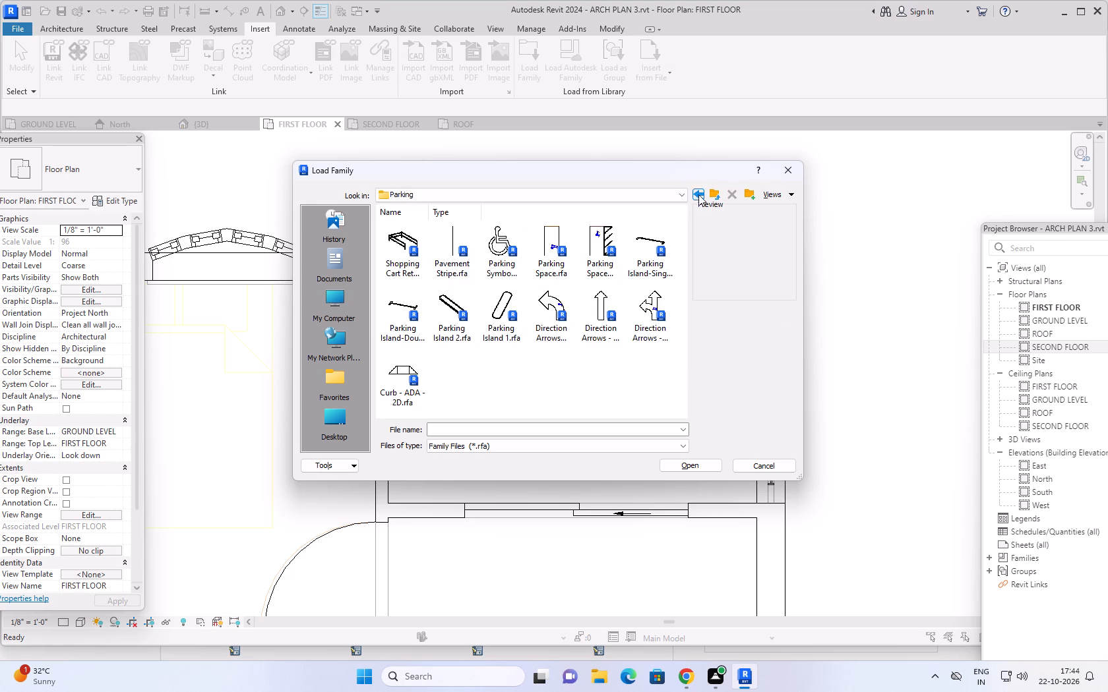
{"action": "left_click", "coordinate": [716, 193]}
{"action": "double_click", "coordinate": [550, 248]}
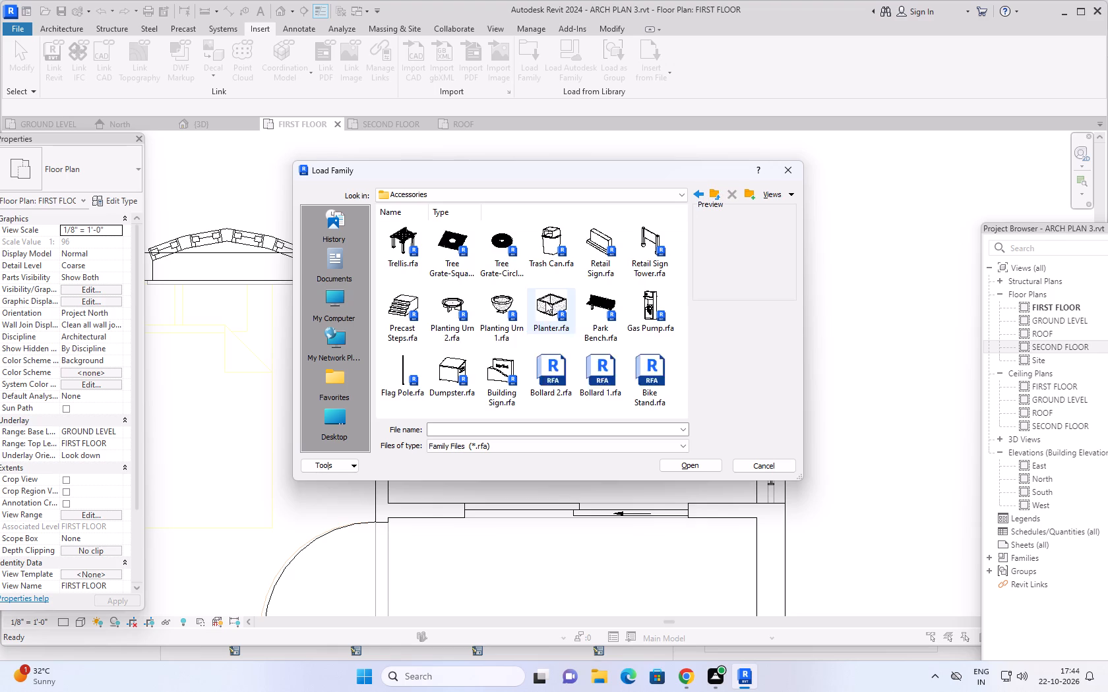
{"action": "scroll", "coordinate": [441, 289], "scroll_direction": "up", "scroll_amount": 3}
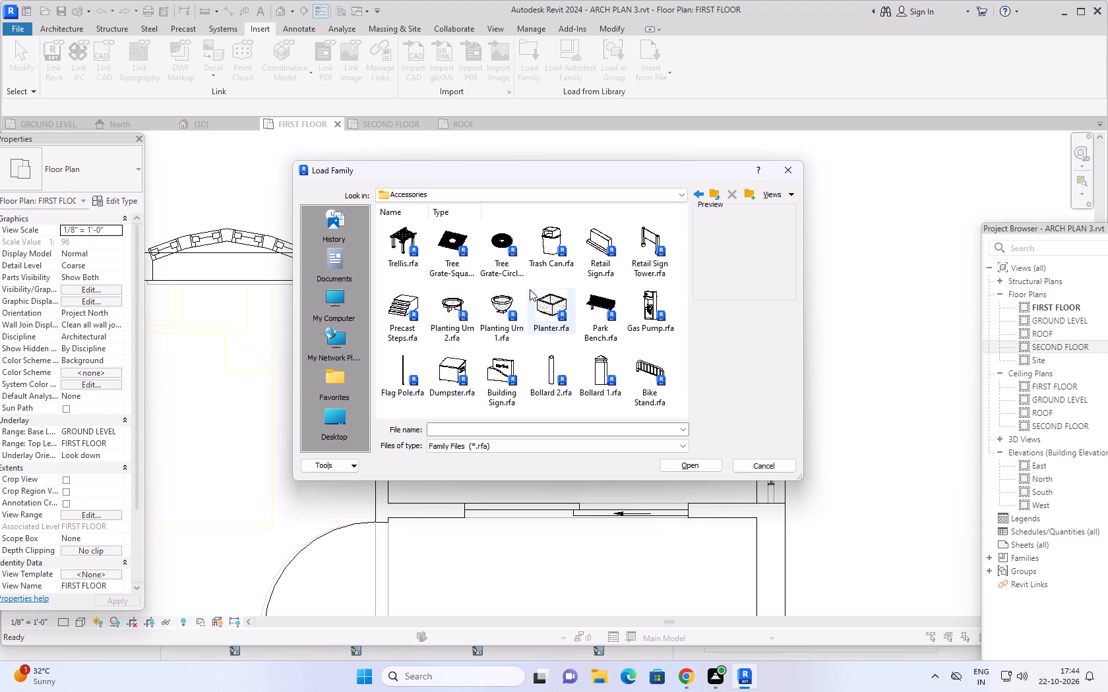
{"action": "scroll", "coordinate": [532, 295], "scroll_direction": "down", "scroll_amount": 4}
{"action": "left_click", "coordinate": [714, 193]}
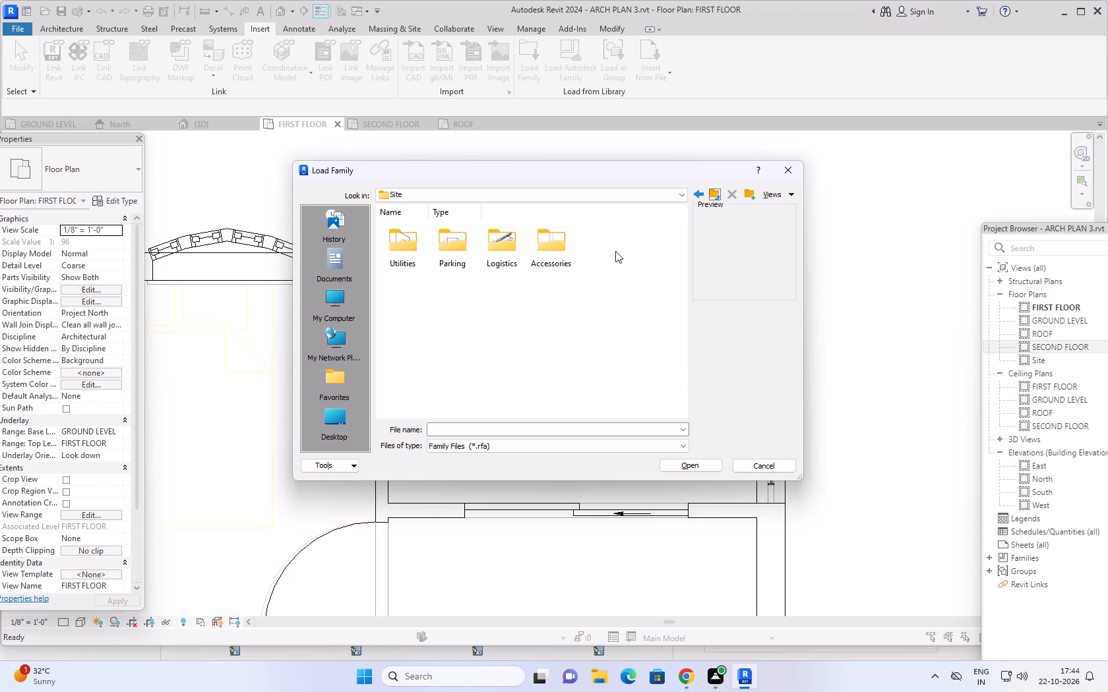
{"action": "left_click", "coordinate": [712, 194]}
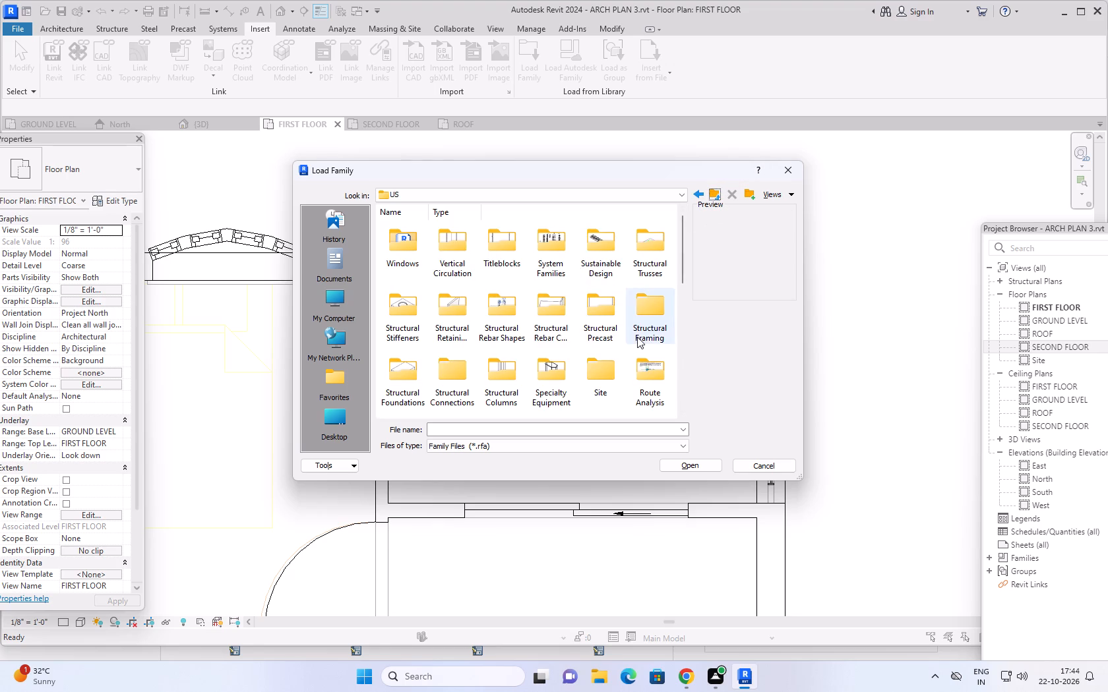
Look through the Internal subfolder of the US library's Architectural Lighting folder for suitable light families.
{"action": "middle_click_drag", "start_coordinate": [689, 348], "coordinate": [686, 332]}
{"action": "scroll", "coordinate": [663, 328], "scroll_direction": "down", "scroll_amount": 2}
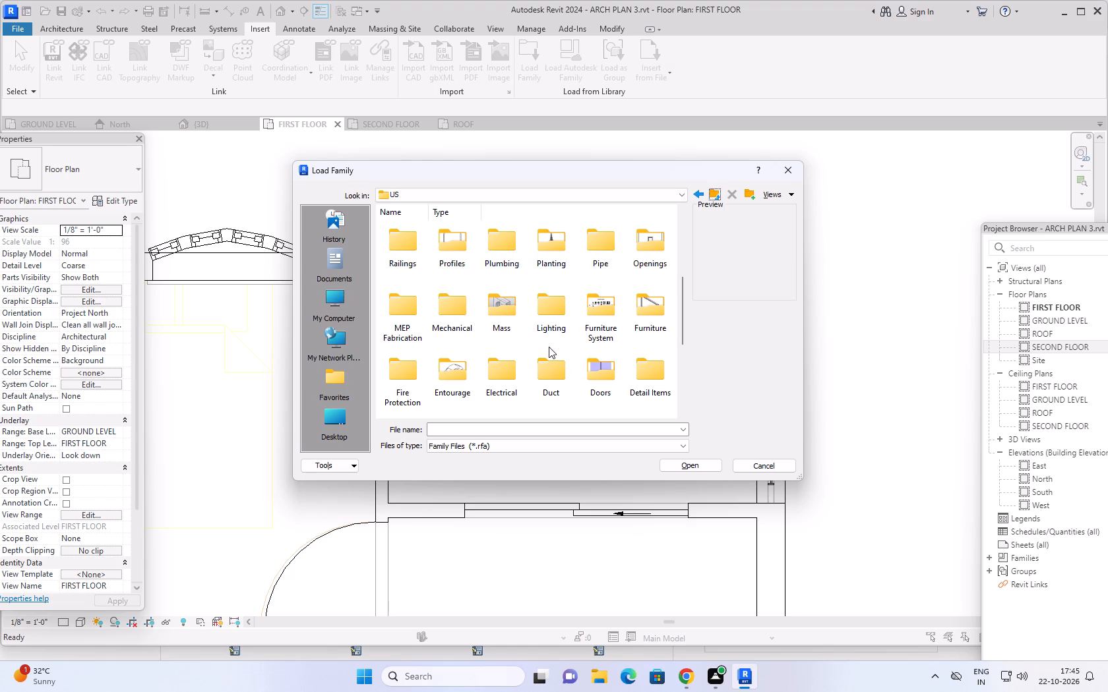
{"action": "double_click", "coordinate": [560, 304]}
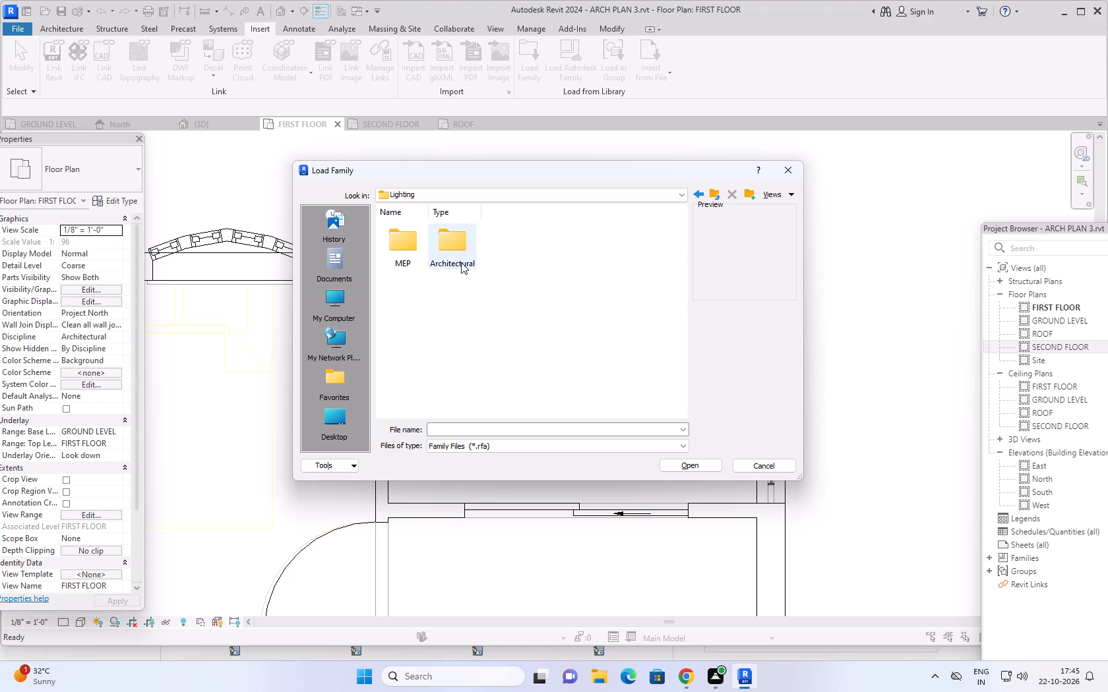
{"action": "double_click", "coordinate": [460, 257]}
{"action": "double_click", "coordinate": [399, 249]}
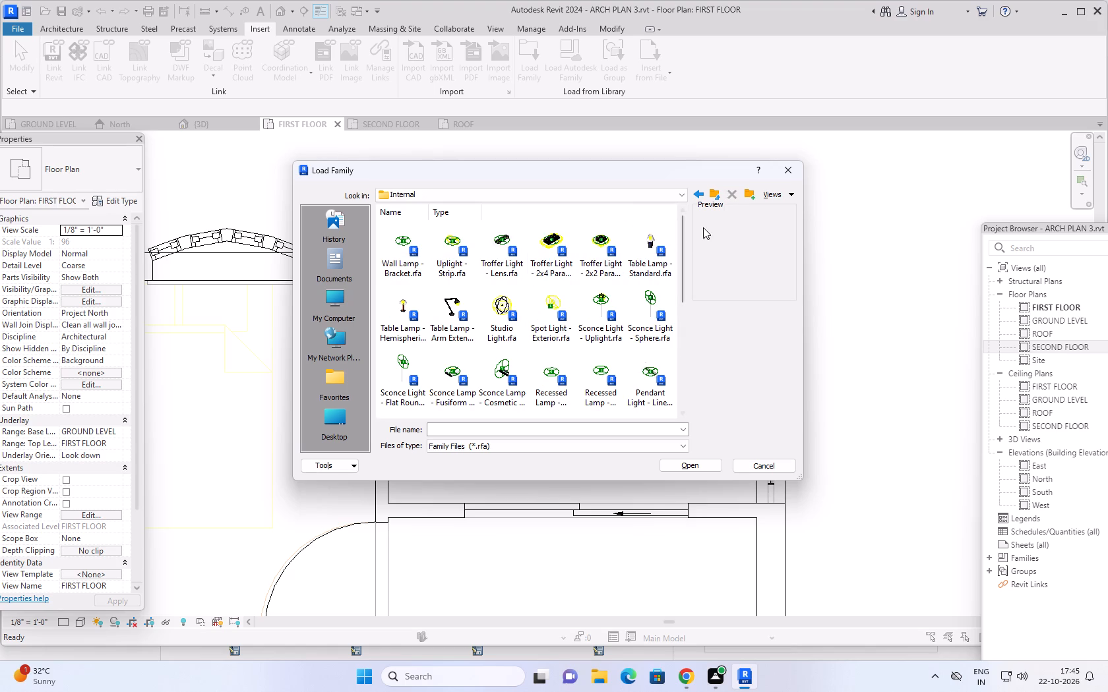
{"action": "left_click", "coordinate": [717, 200]}
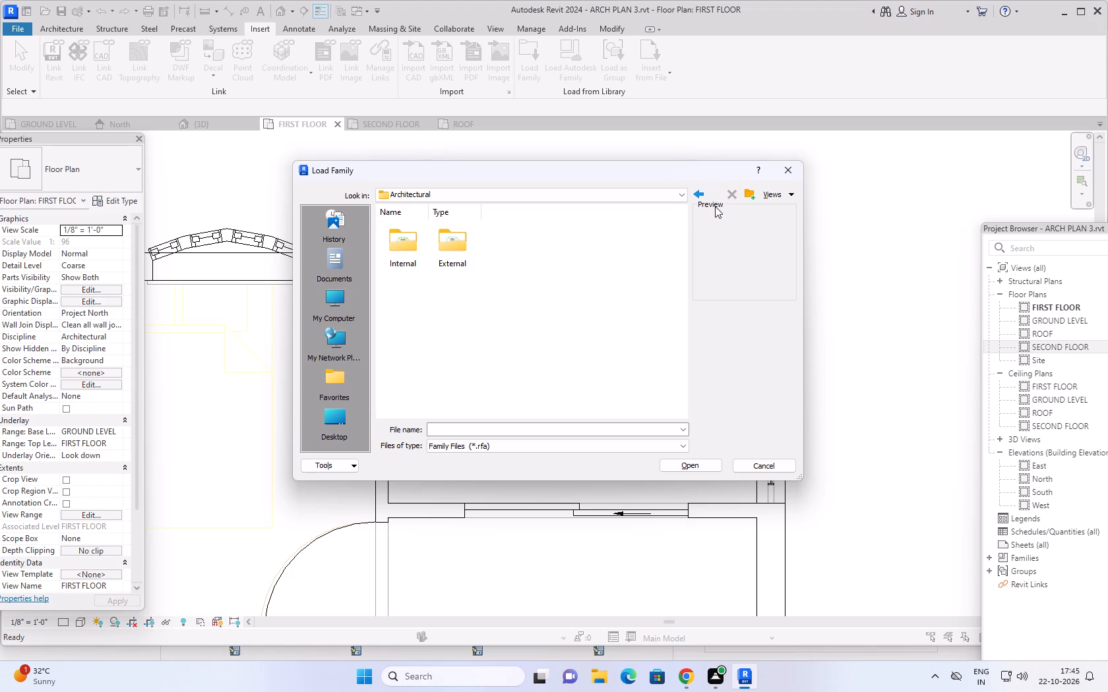
{"action": "left_click", "coordinate": [715, 196]}
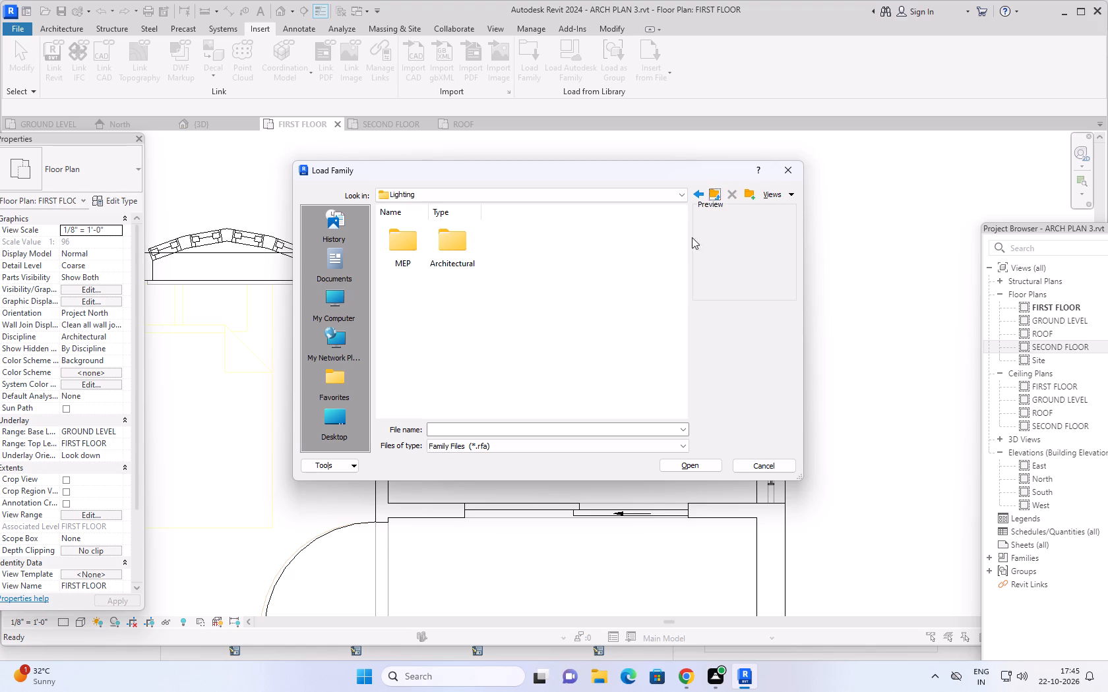
{"action": "left_click", "coordinate": [717, 190]}
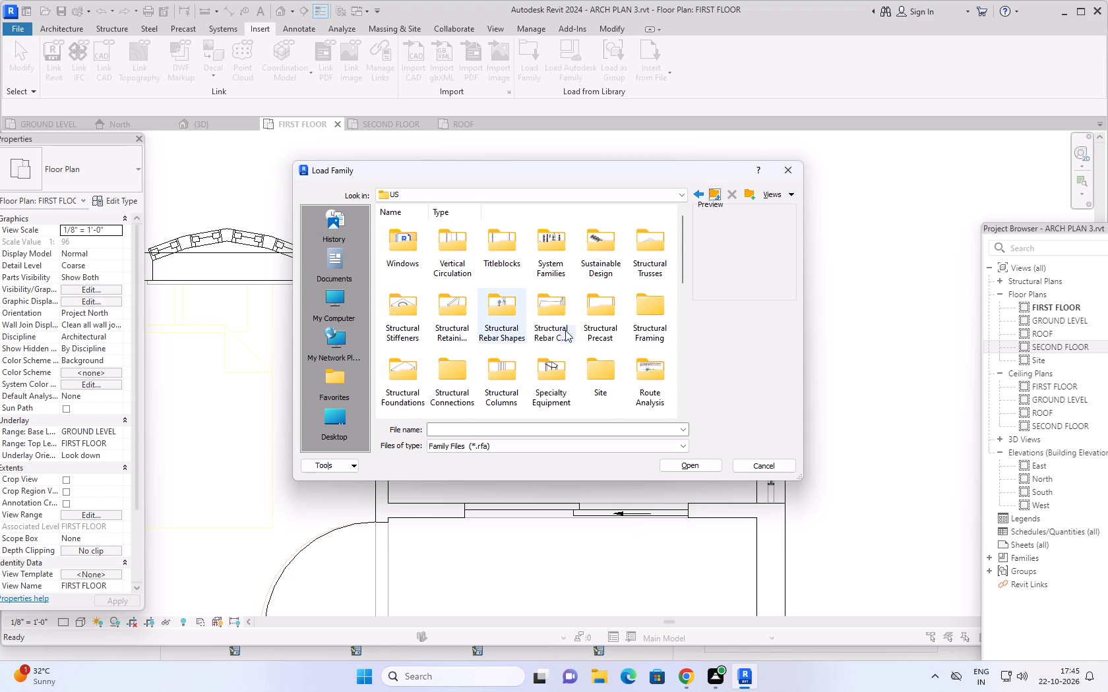
Look through the Framing Wood and Metal Deck subfolders of the US library's Profiles folder for suitable families.
{"action": "scroll", "coordinate": [565, 330], "scroll_direction": "down", "scroll_amount": 1}
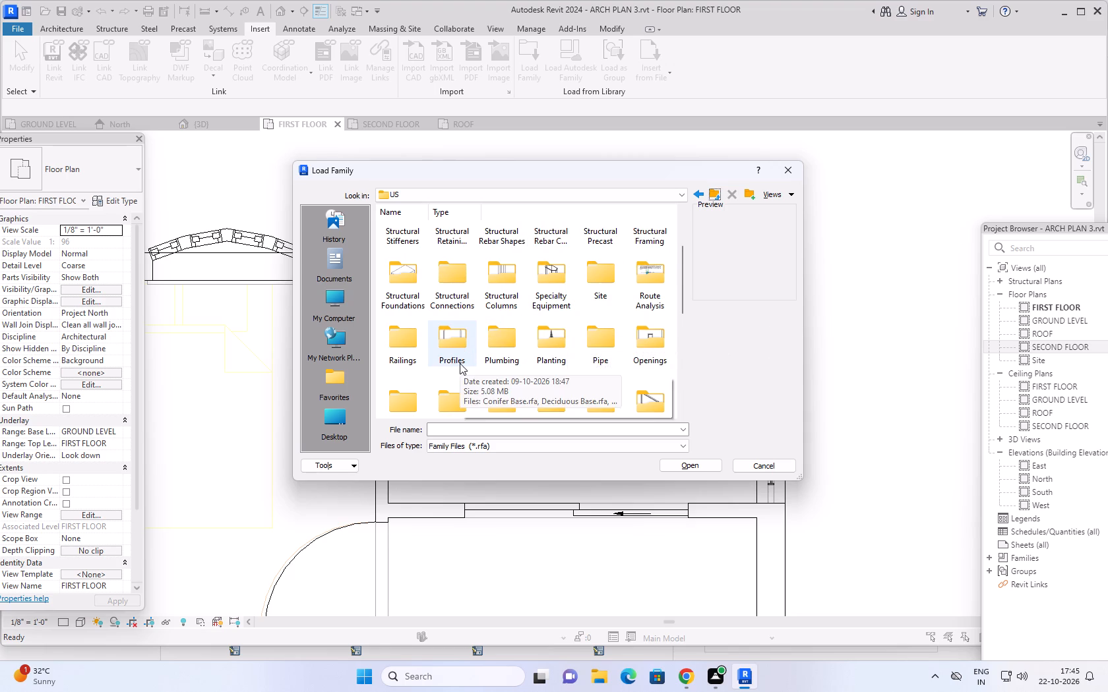
{"action": "double_click", "coordinate": [463, 341]}
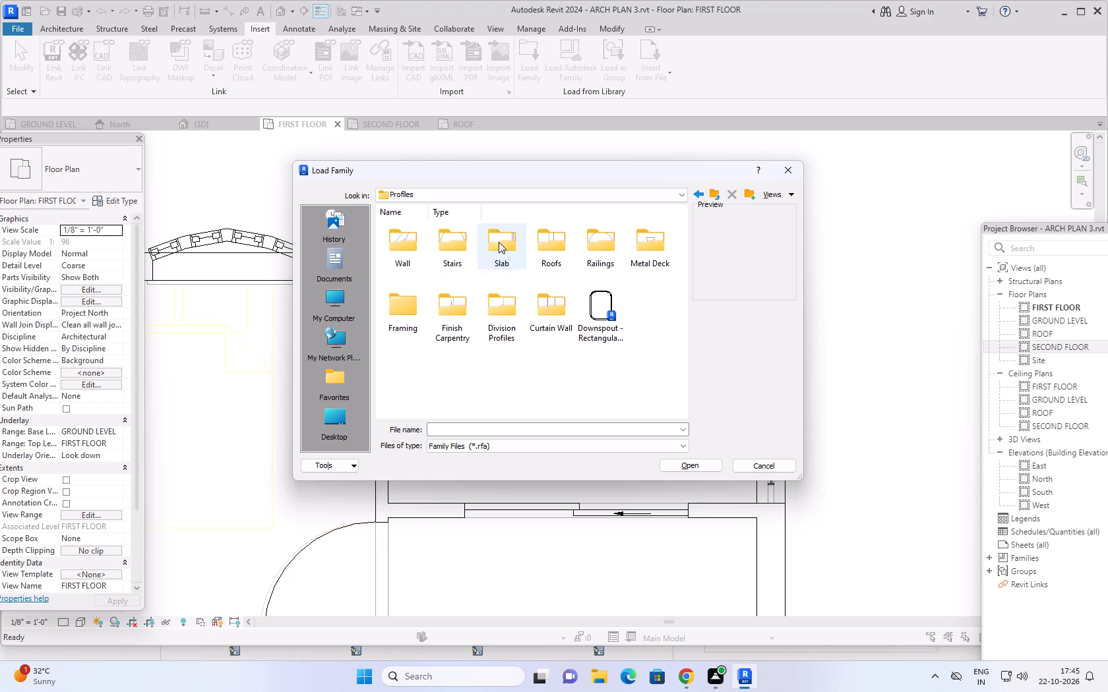
{"action": "double_click", "coordinate": [398, 308]}
{"action": "double_click", "coordinate": [406, 250]}
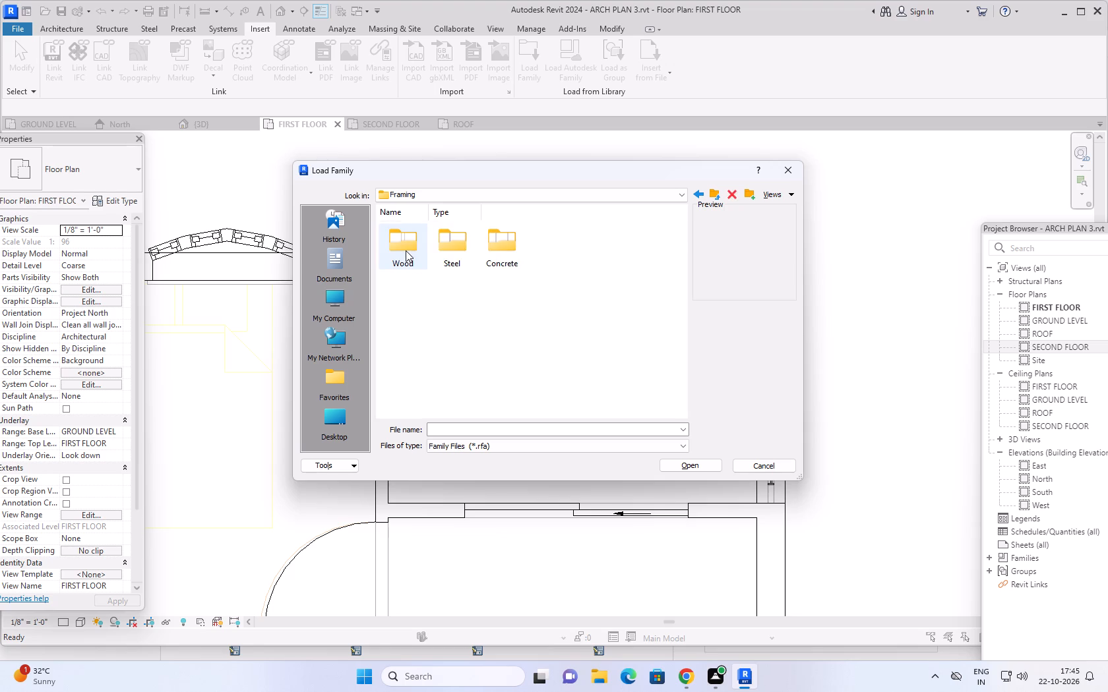
{"action": "left_click", "coordinate": [716, 192]}
{"action": "left_click", "coordinate": [716, 192]}
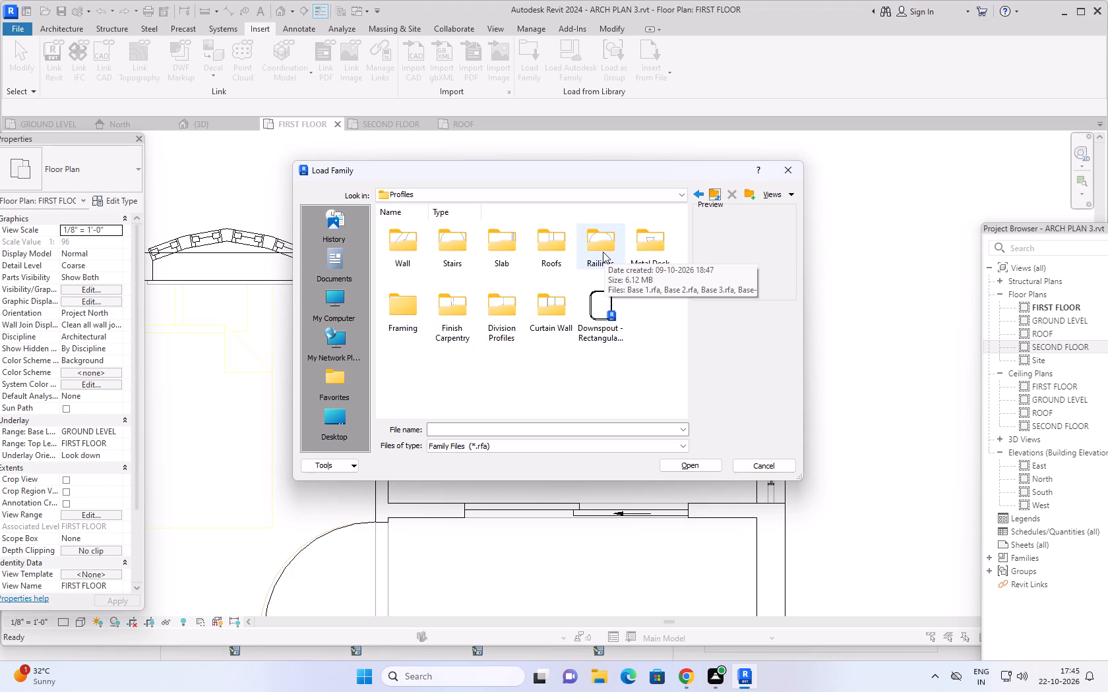
{"action": "double_click", "coordinate": [636, 243]}
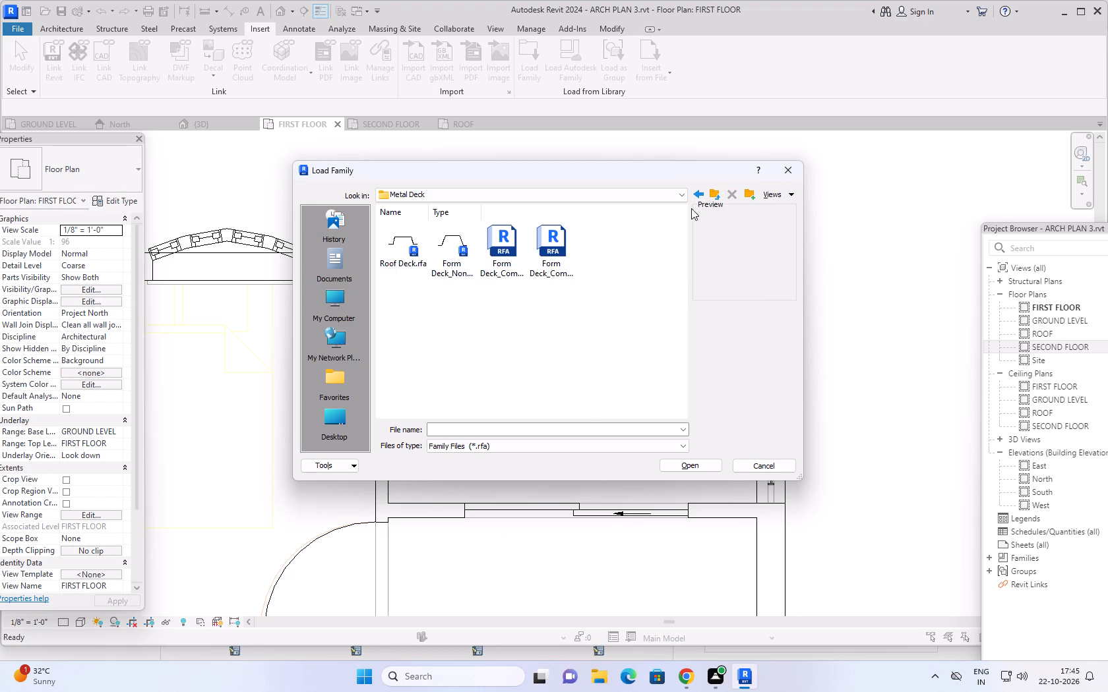
{"action": "left_click", "coordinate": [710, 192]}
{"action": "left_click", "coordinate": [710, 192]}
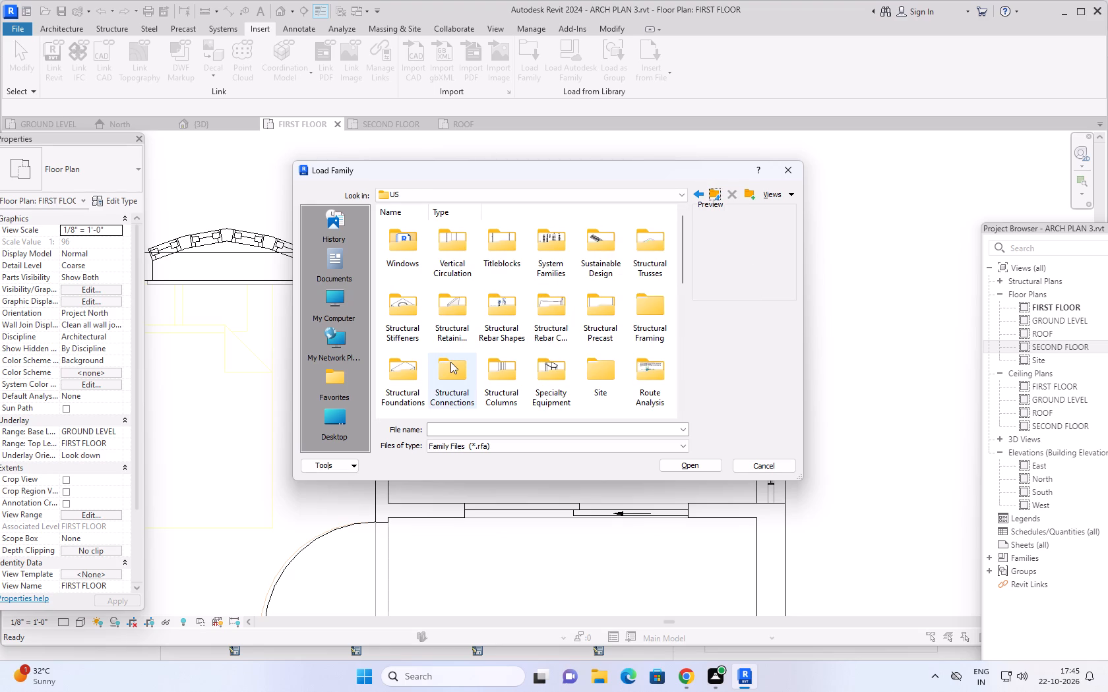
Look through the US library's Planting and Openings folders for another family to load.
{"action": "scroll", "coordinate": [450, 362], "scroll_direction": "down", "scroll_amount": 1}
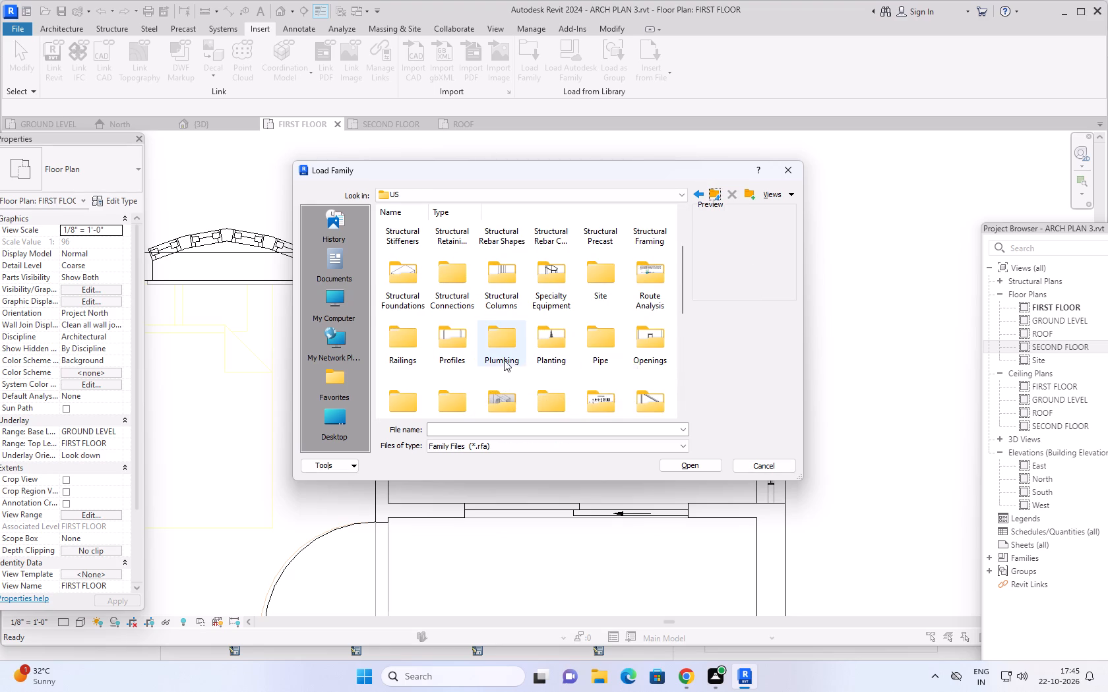
{"action": "double_click", "coordinate": [557, 337]}
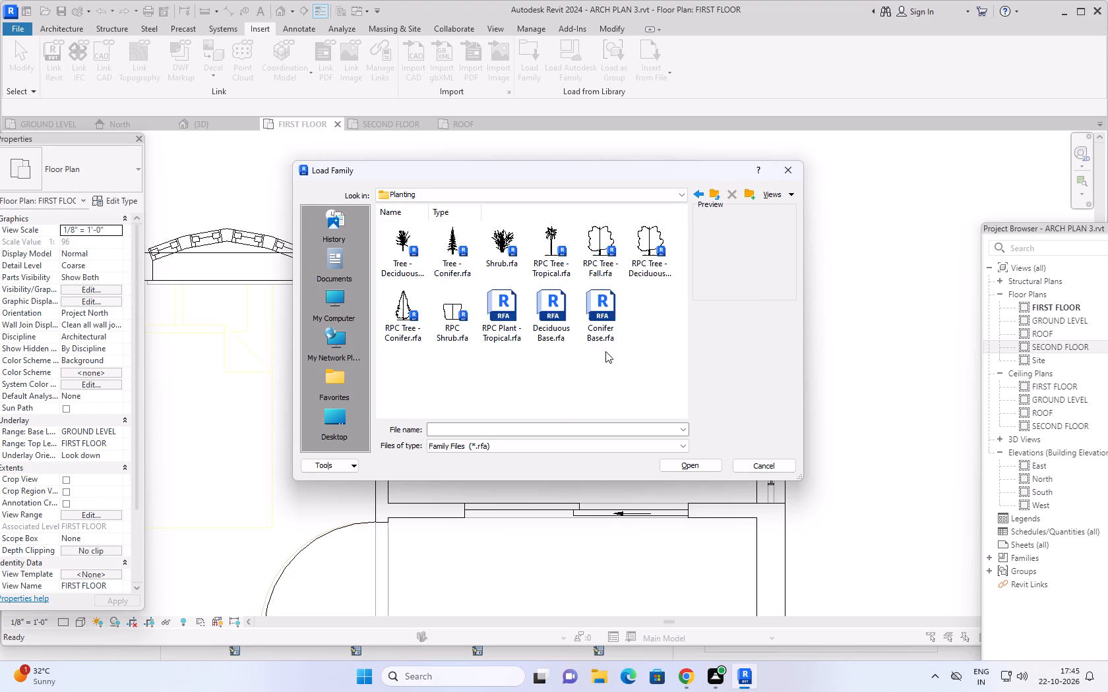
{"action": "left_click", "coordinate": [712, 194]}
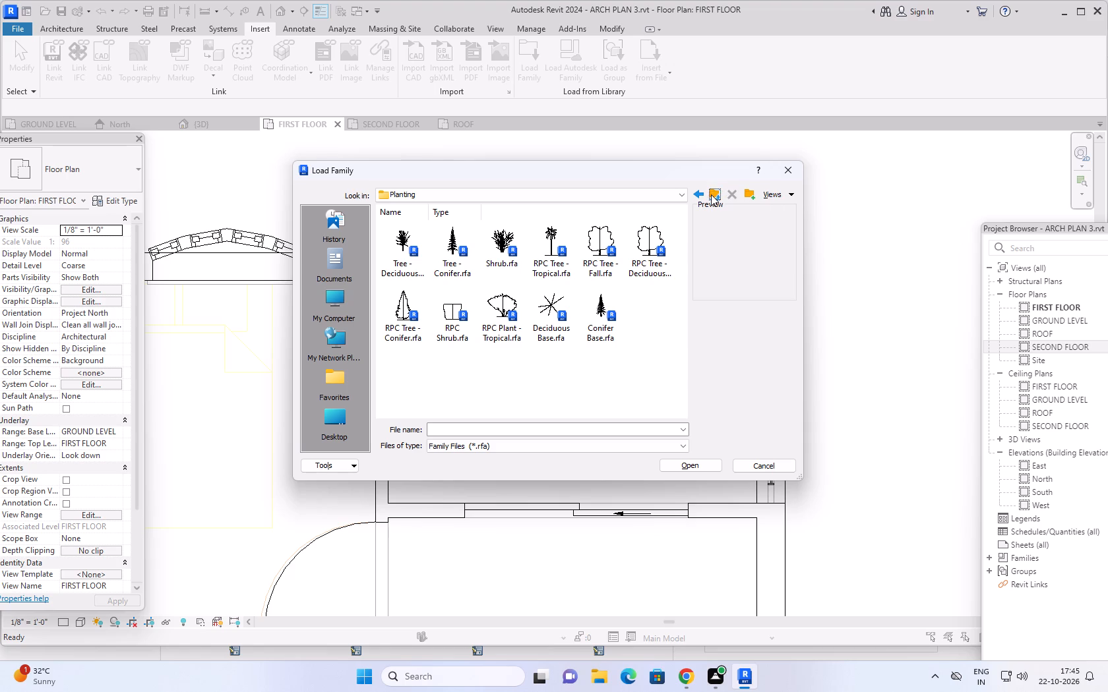
{"action": "scroll", "coordinate": [594, 383], "scroll_direction": "down", "scroll_amount": 2}
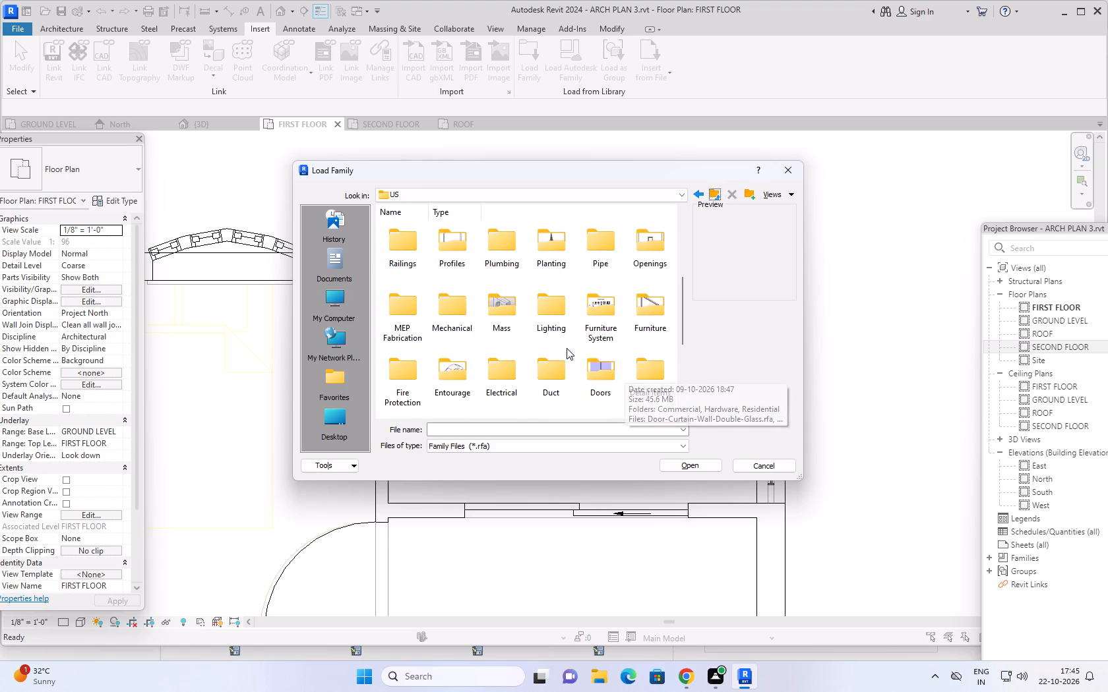
{"action": "double_click", "coordinate": [656, 233]}
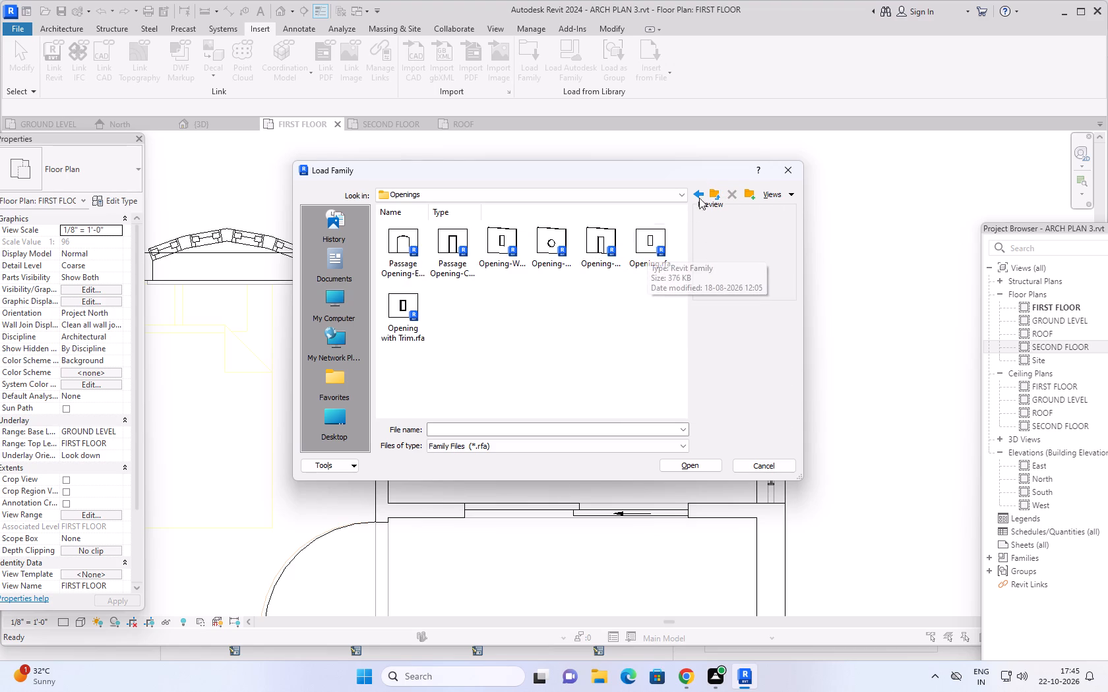
{"action": "left_click", "coordinate": [715, 190]}
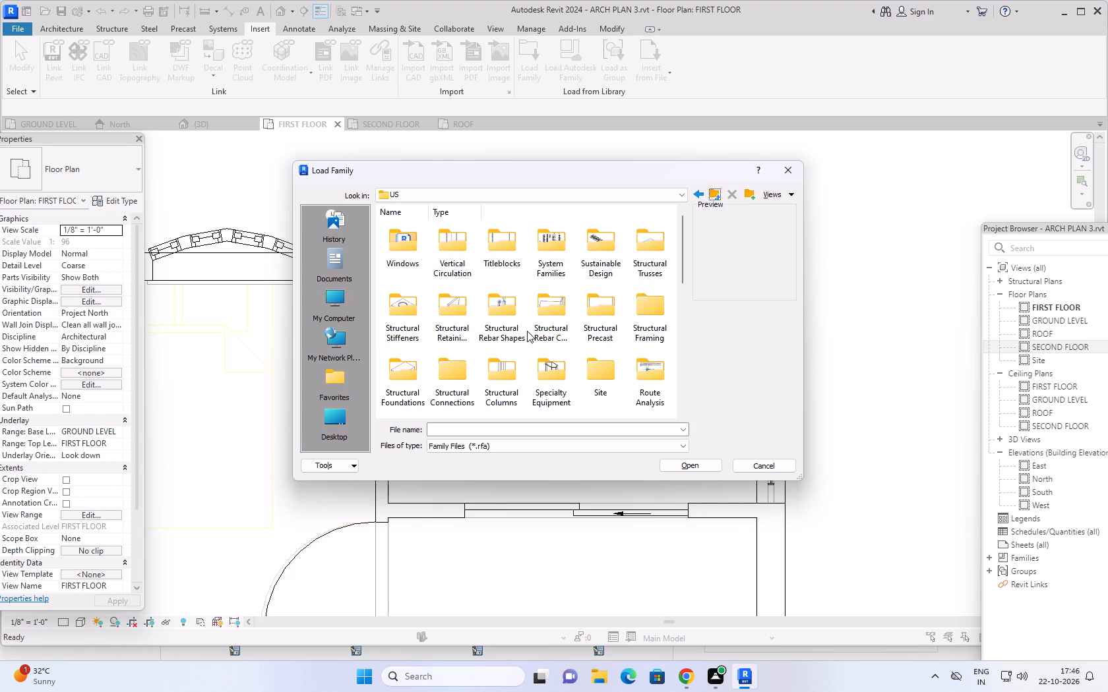
Look through the US library's Detail Items folder, including its Div 41-Material Processing and Handling Equipment subfolder.
{"action": "scroll", "coordinate": [530, 330], "scroll_direction": "down", "scroll_amount": 4}
{"action": "scroll", "coordinate": [551, 328], "scroll_direction": "up", "scroll_amount": 1}
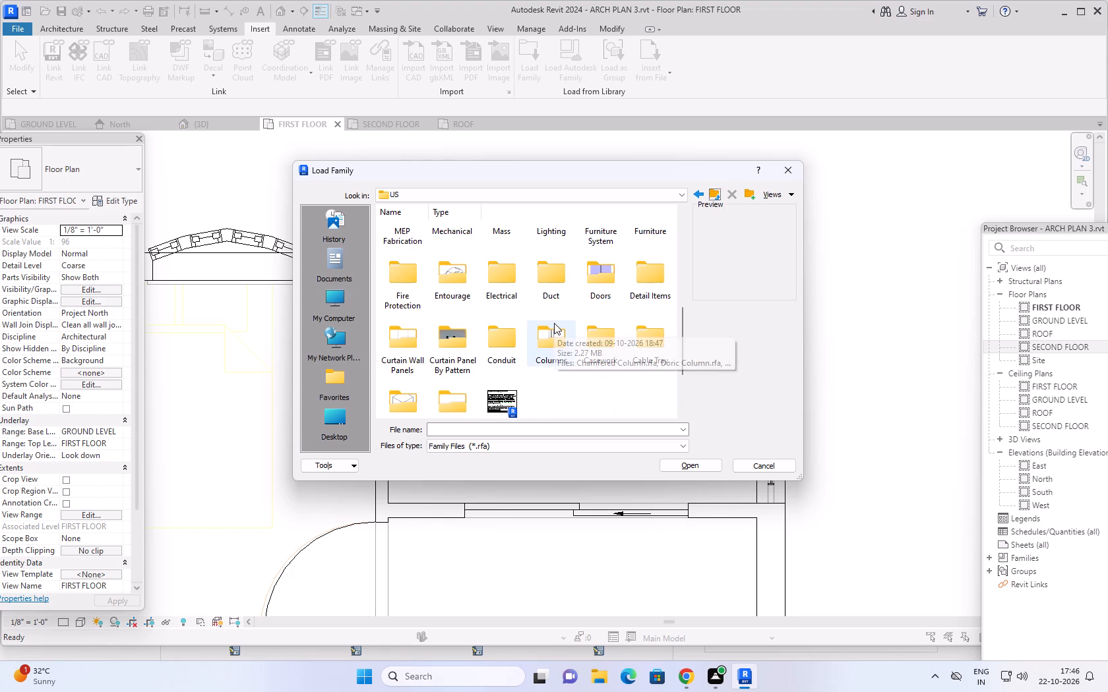
{"action": "scroll", "coordinate": [554, 323], "scroll_direction": "up", "scroll_amount": 1}
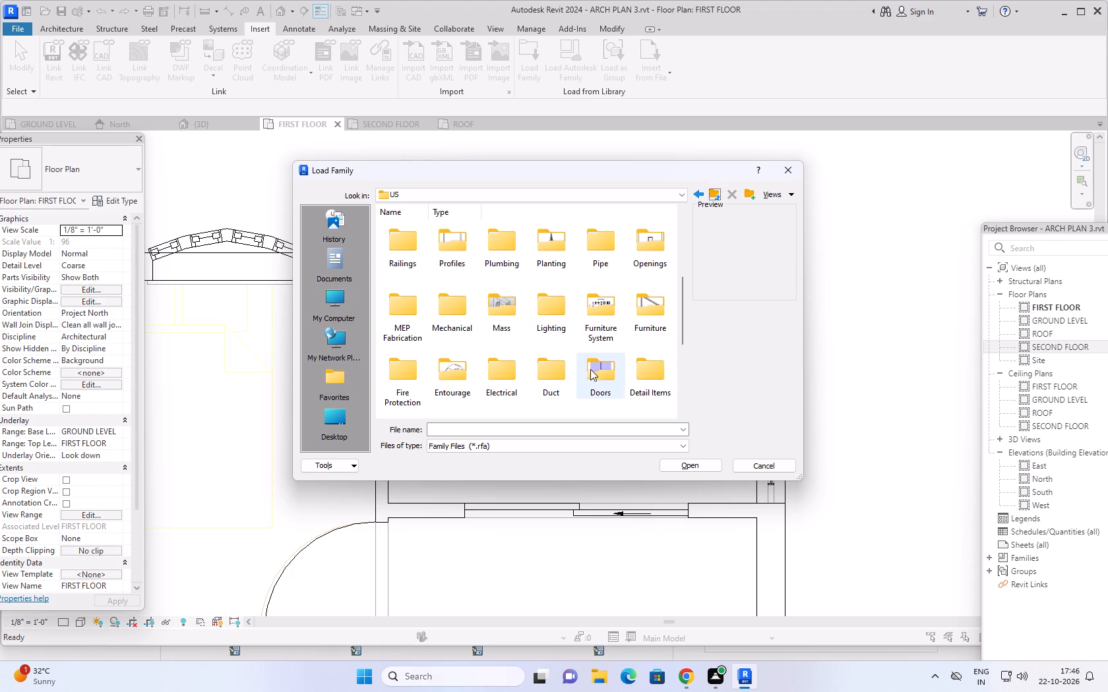
{"action": "double_click", "coordinate": [656, 367]}
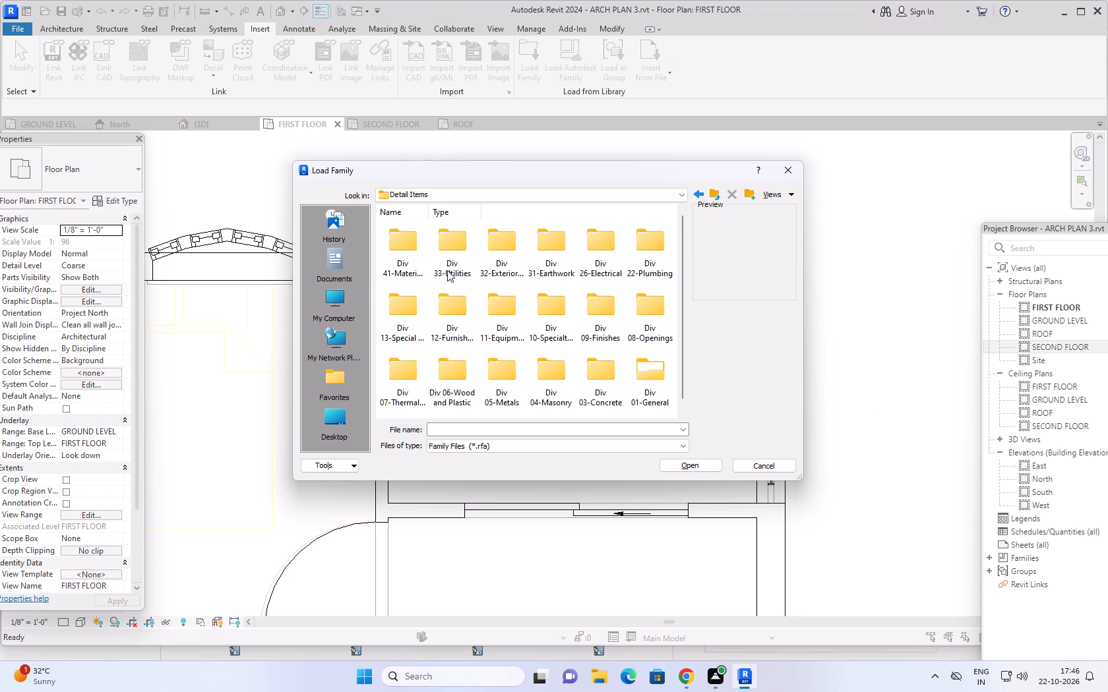
{"action": "scroll", "coordinate": [464, 272], "scroll_direction": "down", "scroll_amount": 7}
{"action": "scroll", "coordinate": [513, 339], "scroll_direction": "up", "scroll_amount": 5}
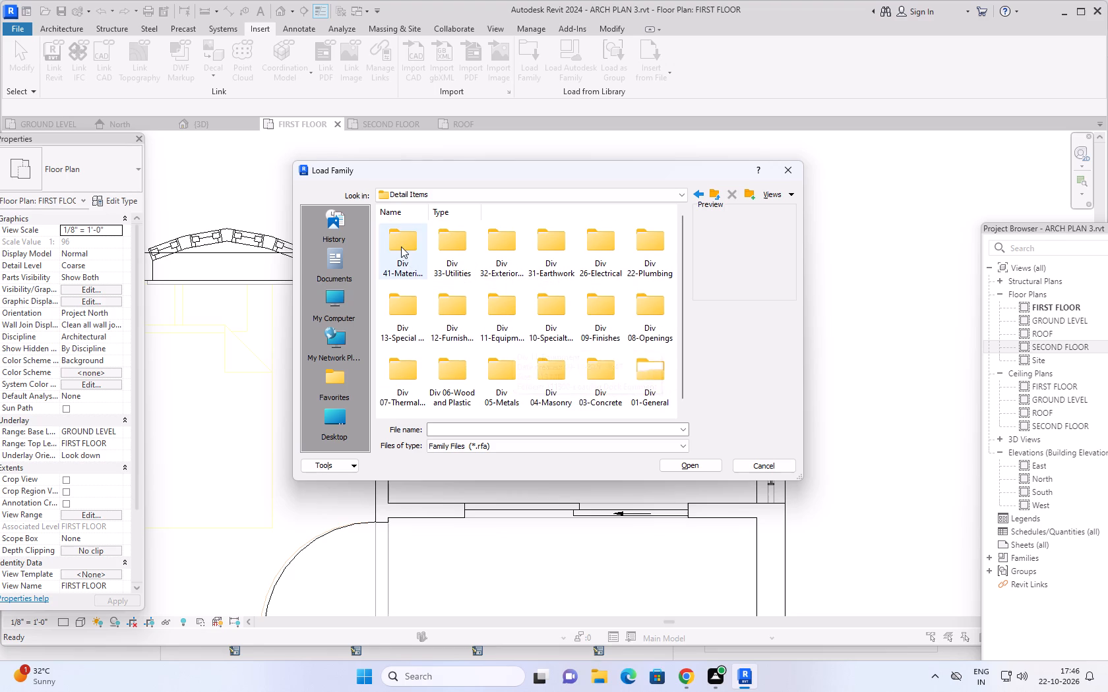
{"action": "double_click", "coordinate": [401, 246]}
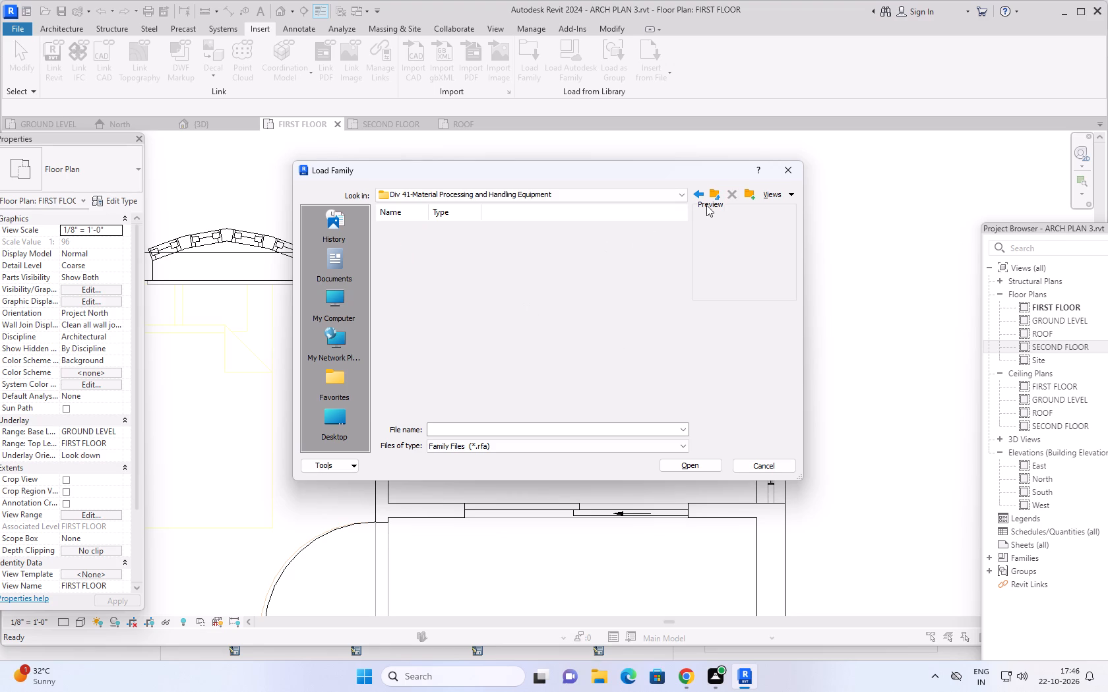
{"action": "left_click", "coordinate": [712, 194]}
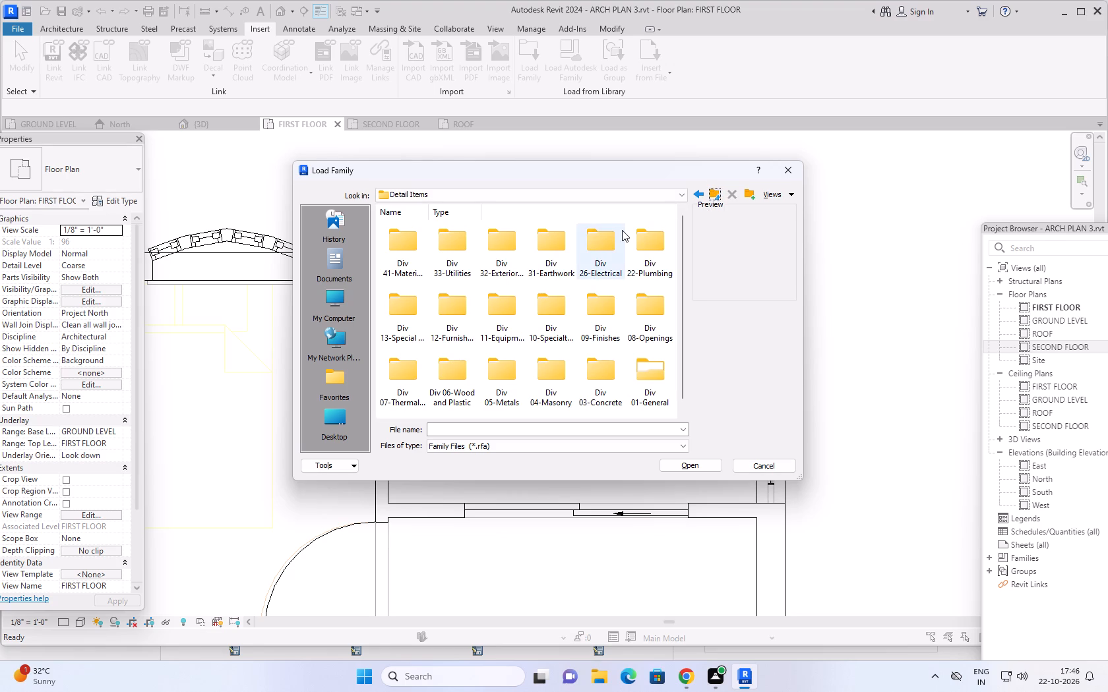
{"action": "left_click", "coordinate": [711, 189]}
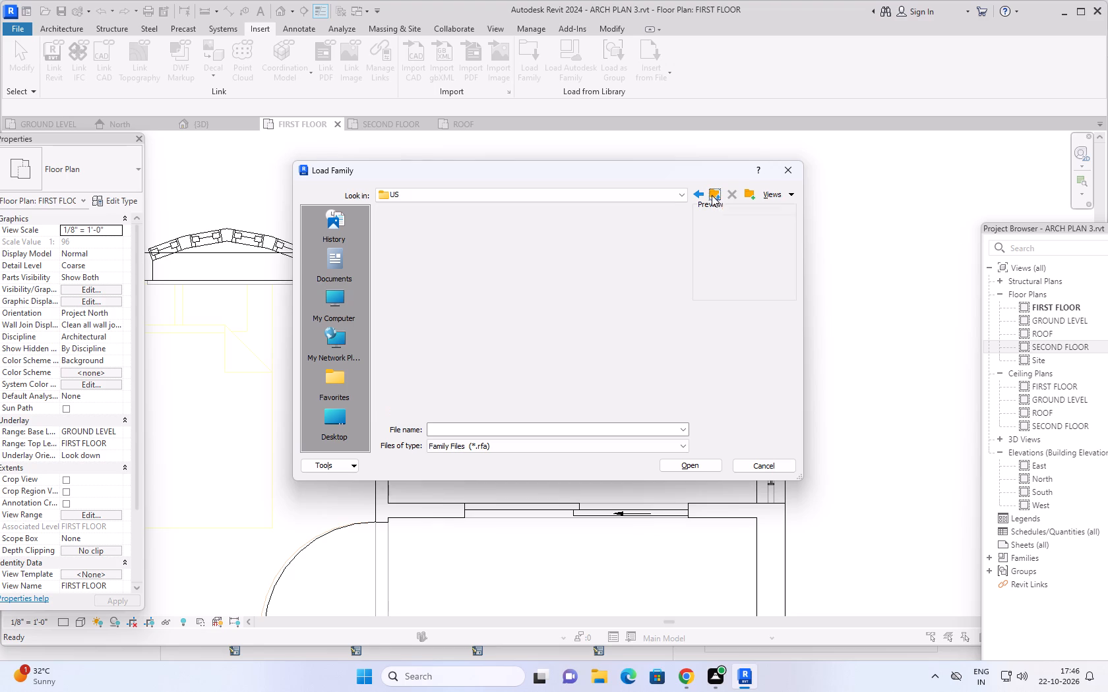
Look in the US library's Casework folder for cabinet, shelving or counter top families.
{"action": "scroll", "coordinate": [539, 322], "scroll_direction": "down", "scroll_amount": 7}
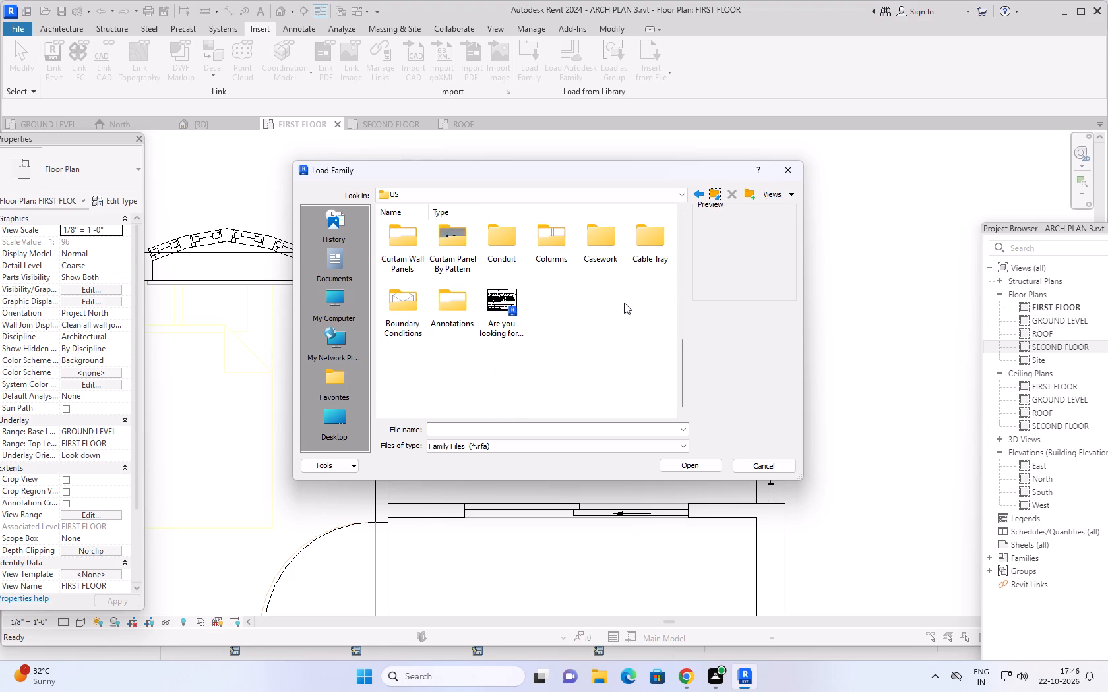
{"action": "scroll", "coordinate": [628, 301], "scroll_direction": "up", "scroll_amount": 1}
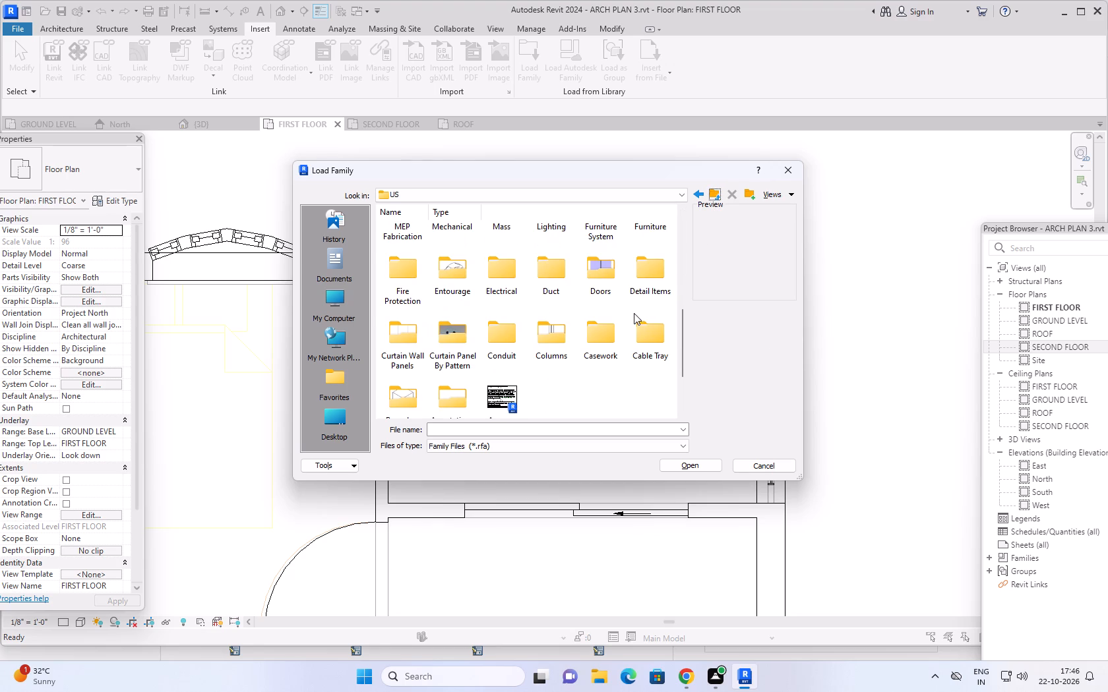
{"action": "scroll", "coordinate": [634, 375], "scroll_direction": "down", "scroll_amount": 1}
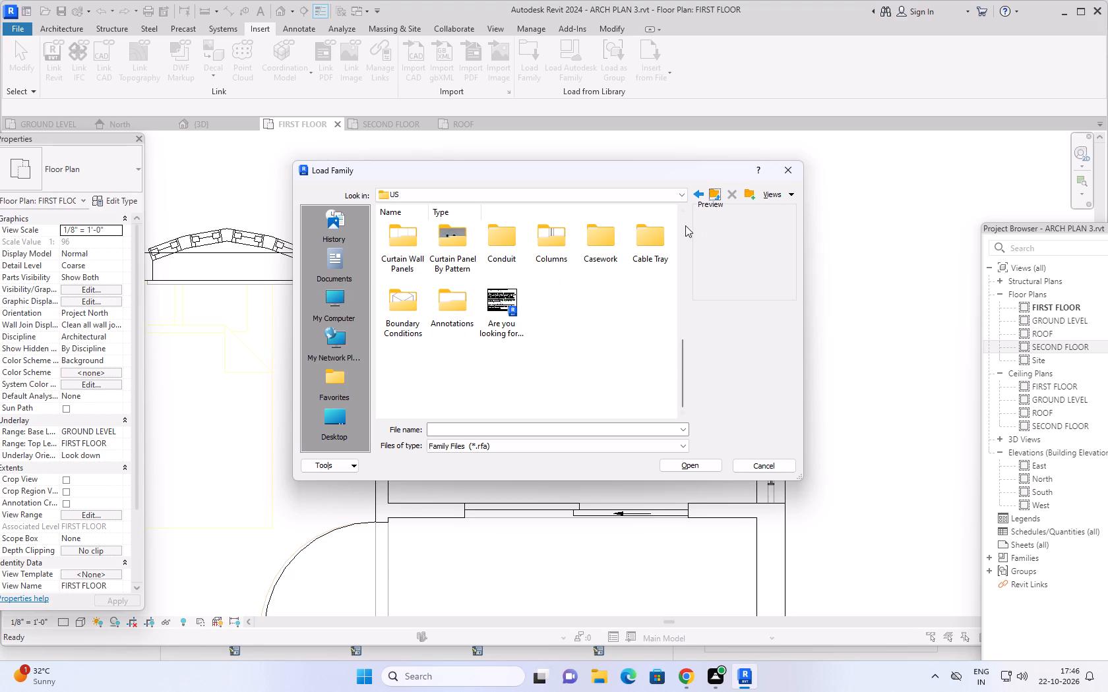
{"action": "double_click", "coordinate": [610, 246]}
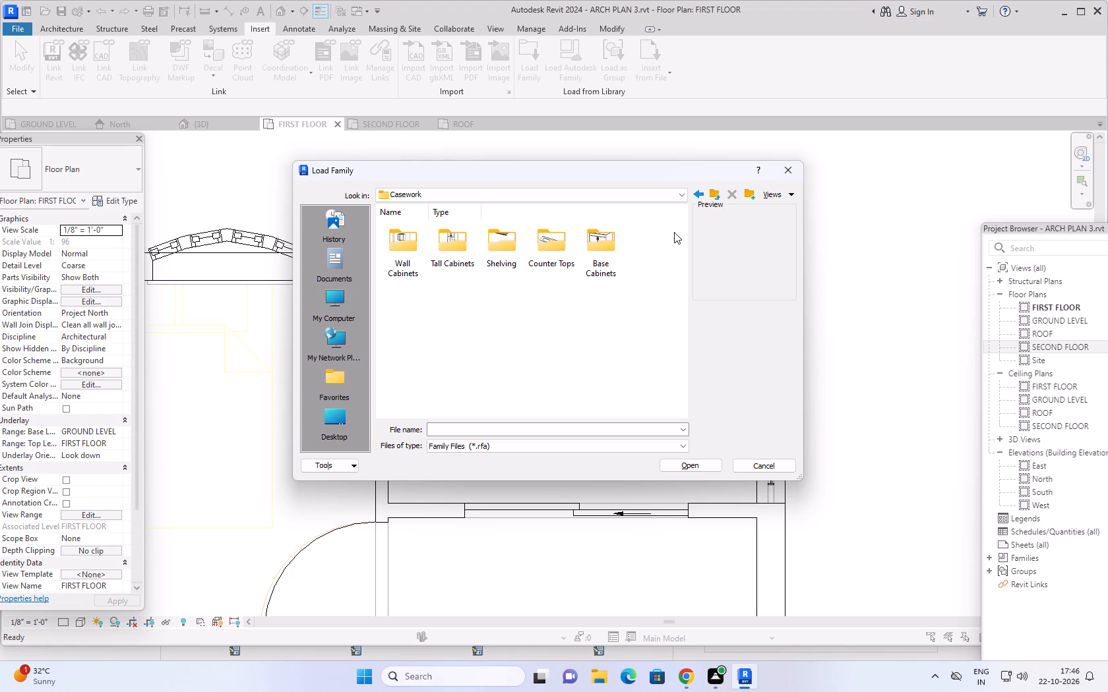
{"action": "left_click", "coordinate": [716, 194]}
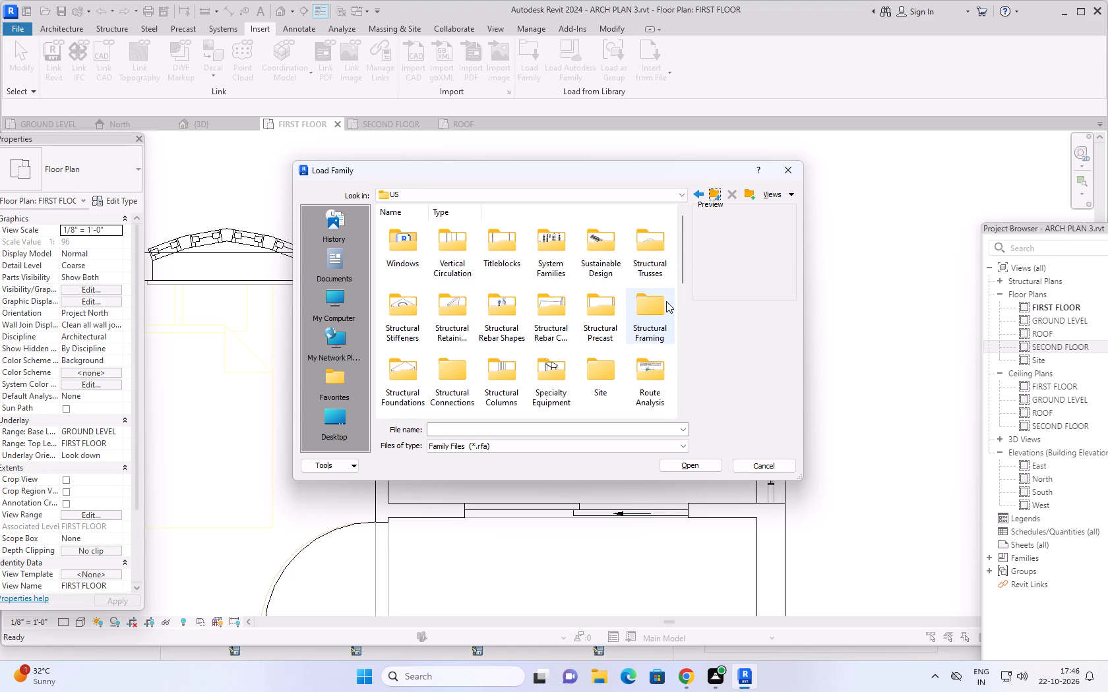
Scan the US library's top-level folder list for another category of families to load.
{"action": "scroll", "coordinate": [666, 301], "scroll_direction": "down", "scroll_amount": 6}
{"action": "scroll", "coordinate": [648, 332], "scroll_direction": "up", "scroll_amount": 1}
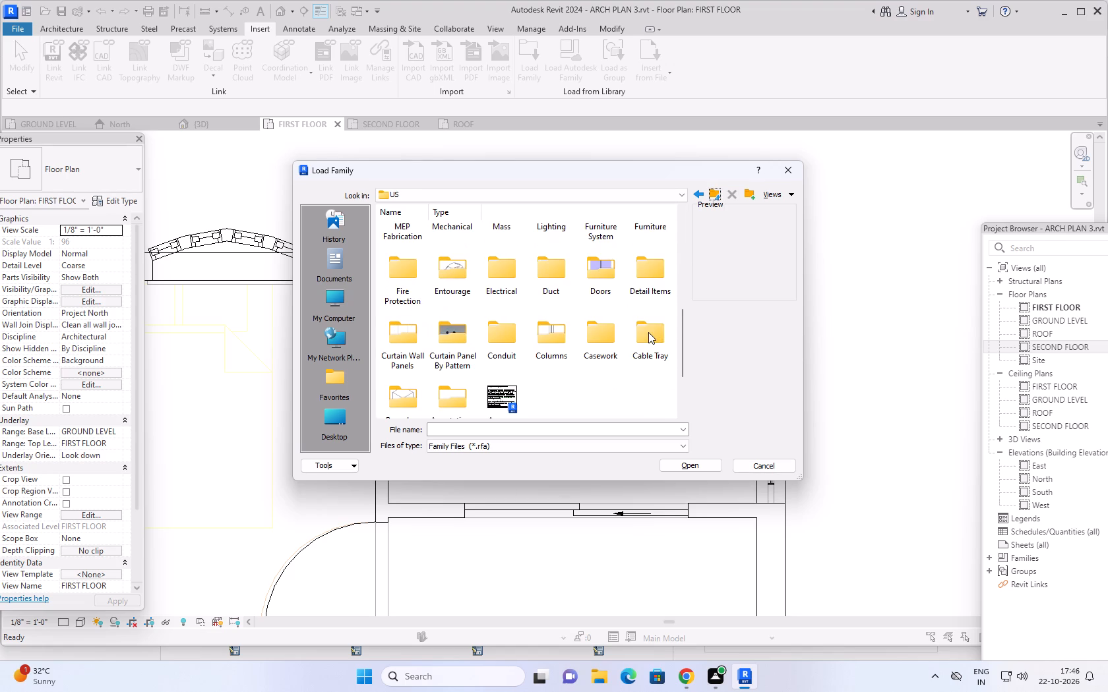
{"action": "scroll", "coordinate": [648, 357], "scroll_direction": "up", "scroll_amount": 5}
{"action": "scroll", "coordinate": [648, 358], "scroll_direction": "down", "scroll_amount": 2}
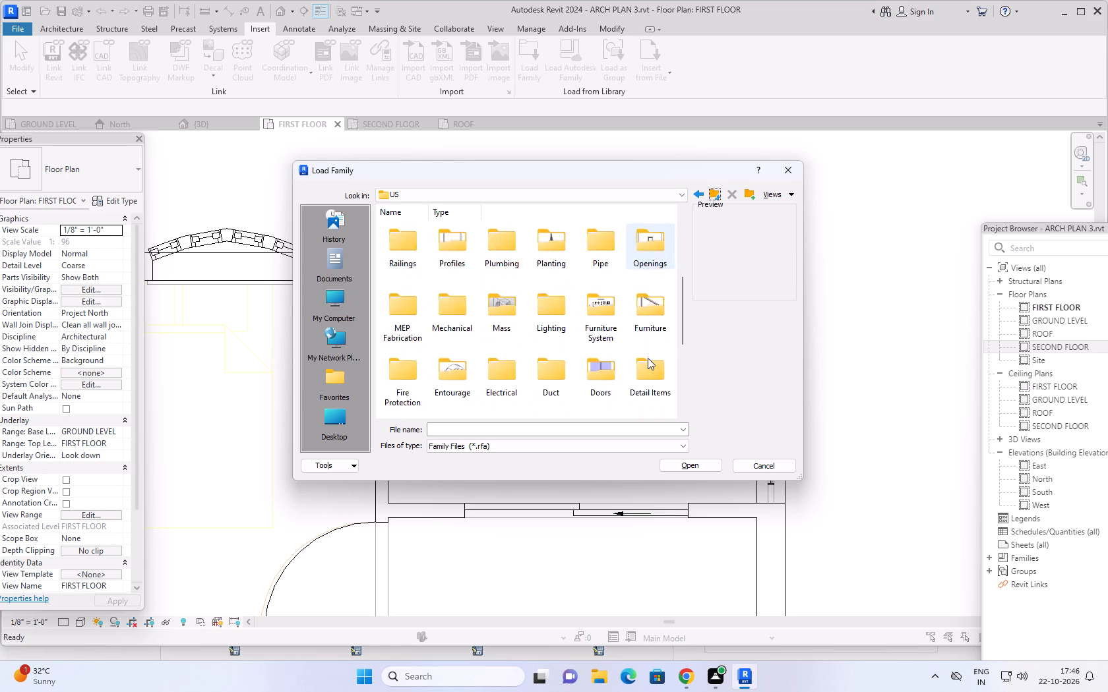
{"action": "scroll", "coordinate": [648, 358], "scroll_direction": "down", "scroll_amount": 3}
{"action": "scroll", "coordinate": [648, 358], "scroll_direction": "up", "scroll_amount": 1}
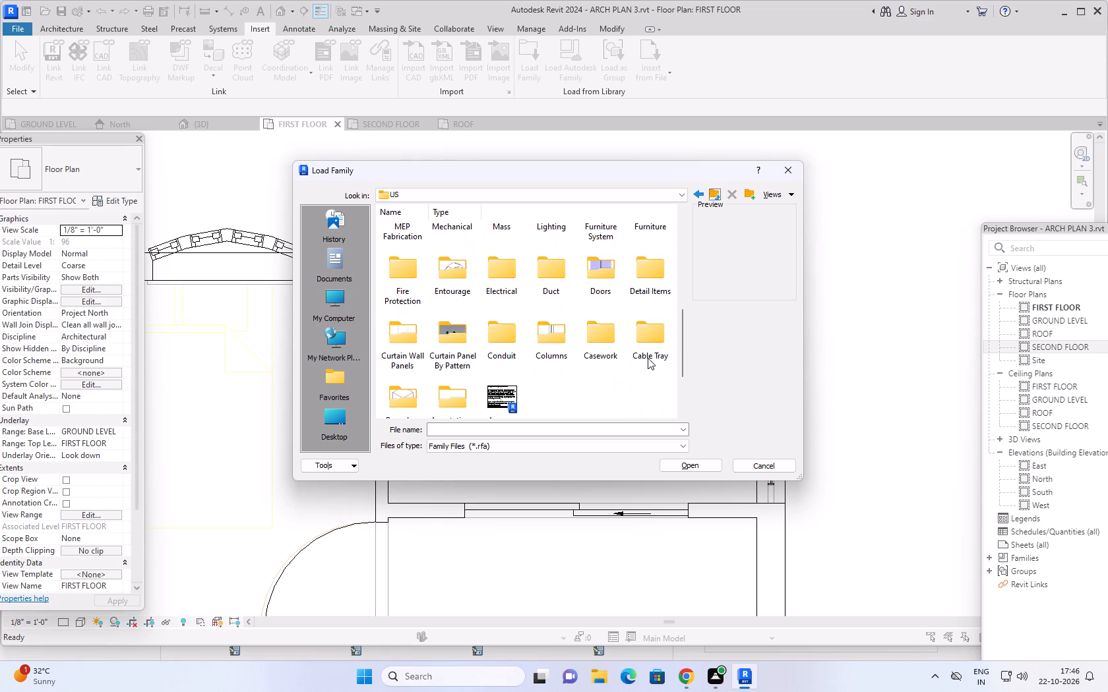
{"action": "scroll", "coordinate": [648, 358], "scroll_direction": "down", "scroll_amount": 1}
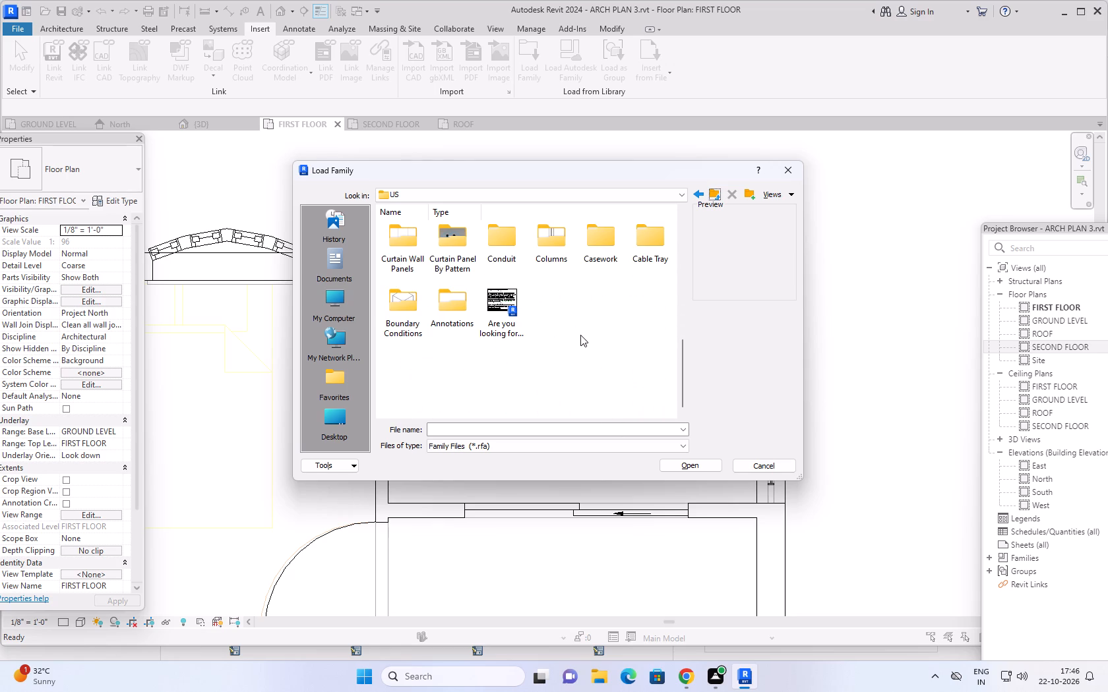
{"action": "scroll", "coordinate": [581, 336], "scroll_direction": "up", "scroll_amount": 1}
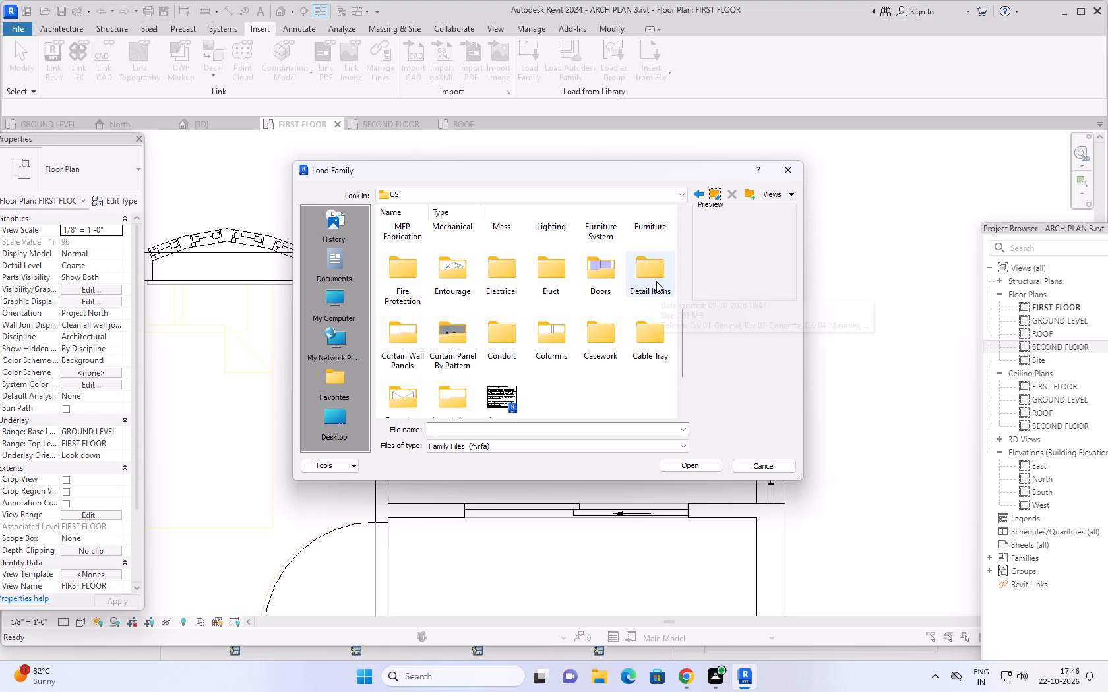
Look in Detail Items, Div 12-Furnishings, down to the 124800-Rug and Mats folder, for suitable furnishing families.
{"action": "double_click", "coordinate": [656, 274]}
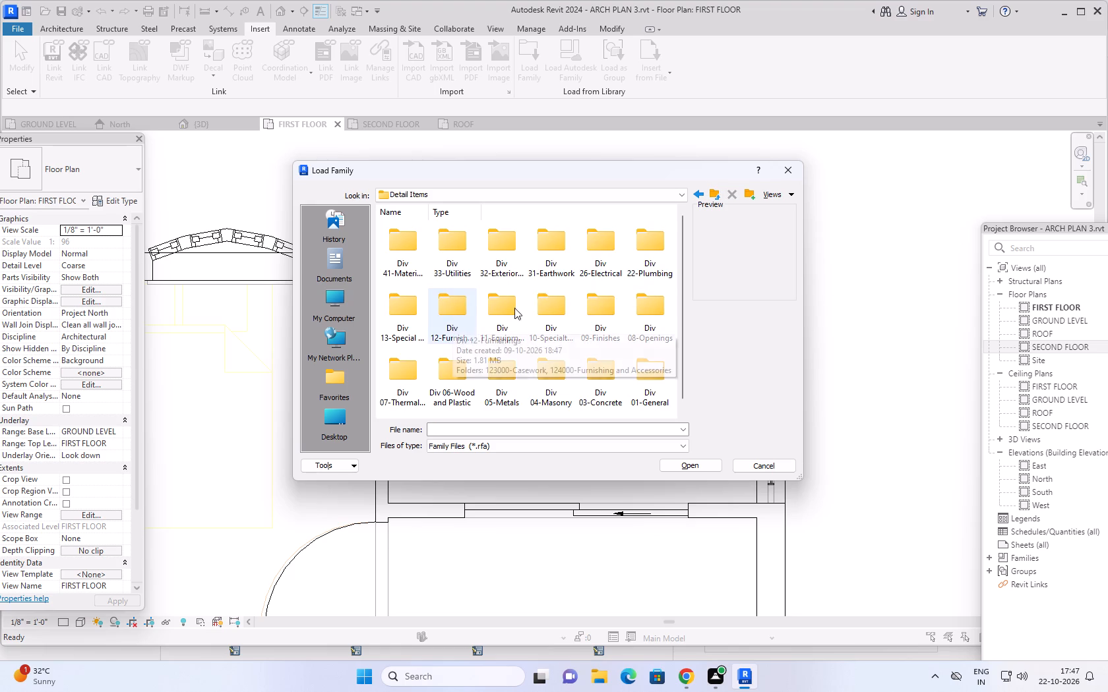
{"action": "scroll", "coordinate": [516, 308], "scroll_direction": "down", "scroll_amount": 5}
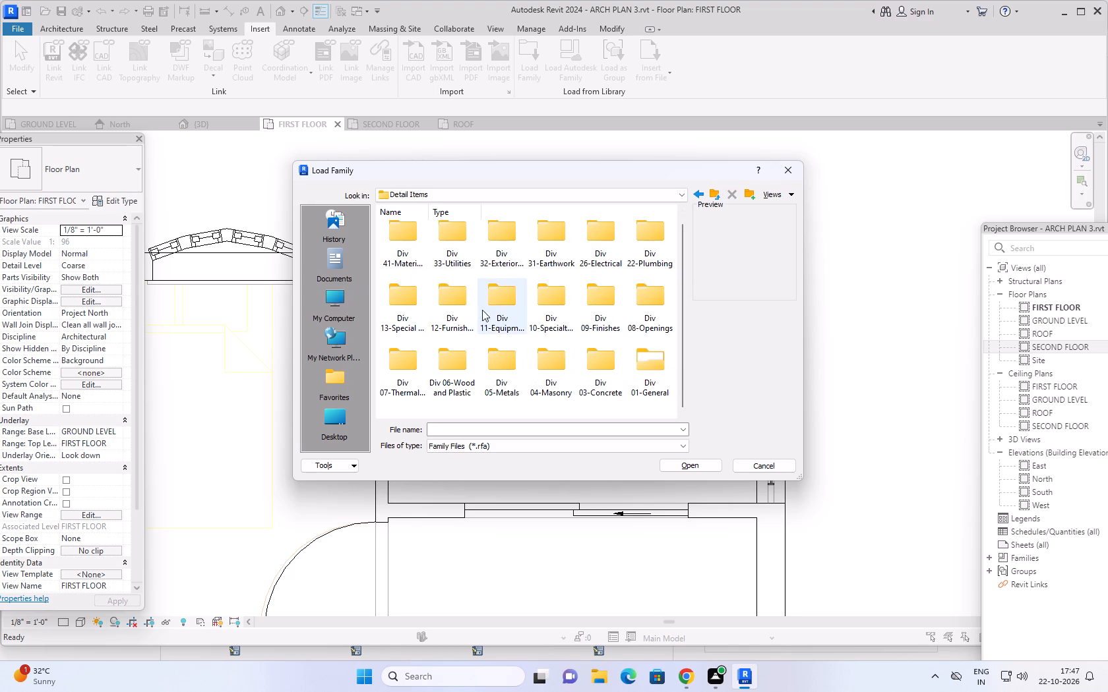
{"action": "double_click", "coordinate": [462, 304]}
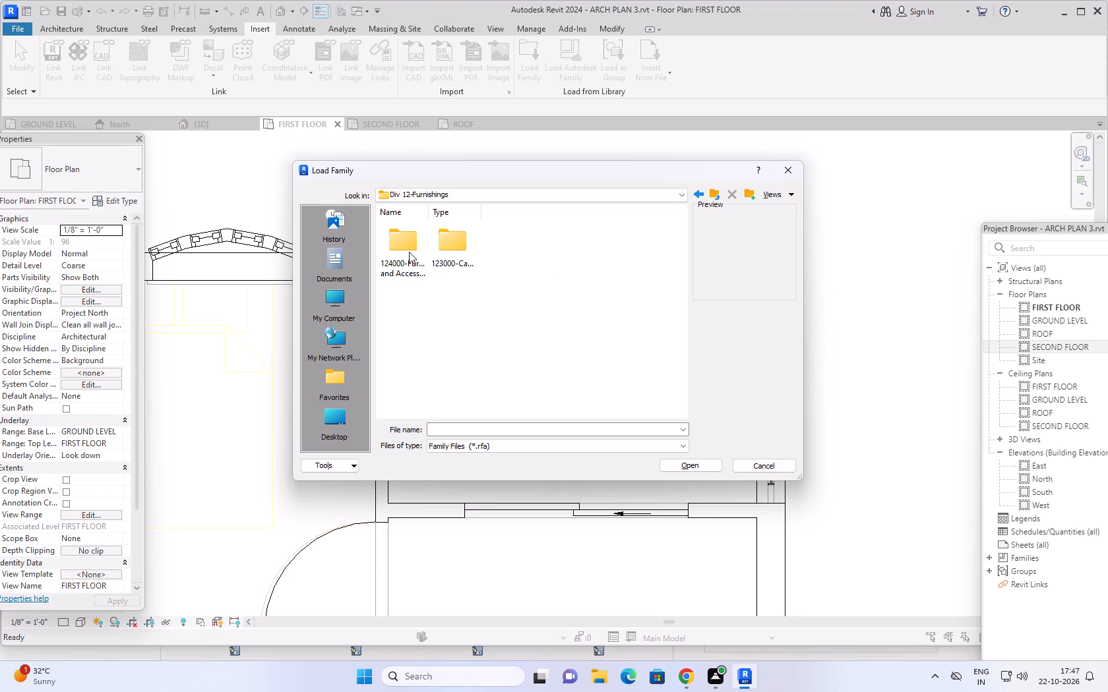
{"action": "double_click", "coordinate": [409, 252]}
{"action": "double_click", "coordinate": [419, 252]}
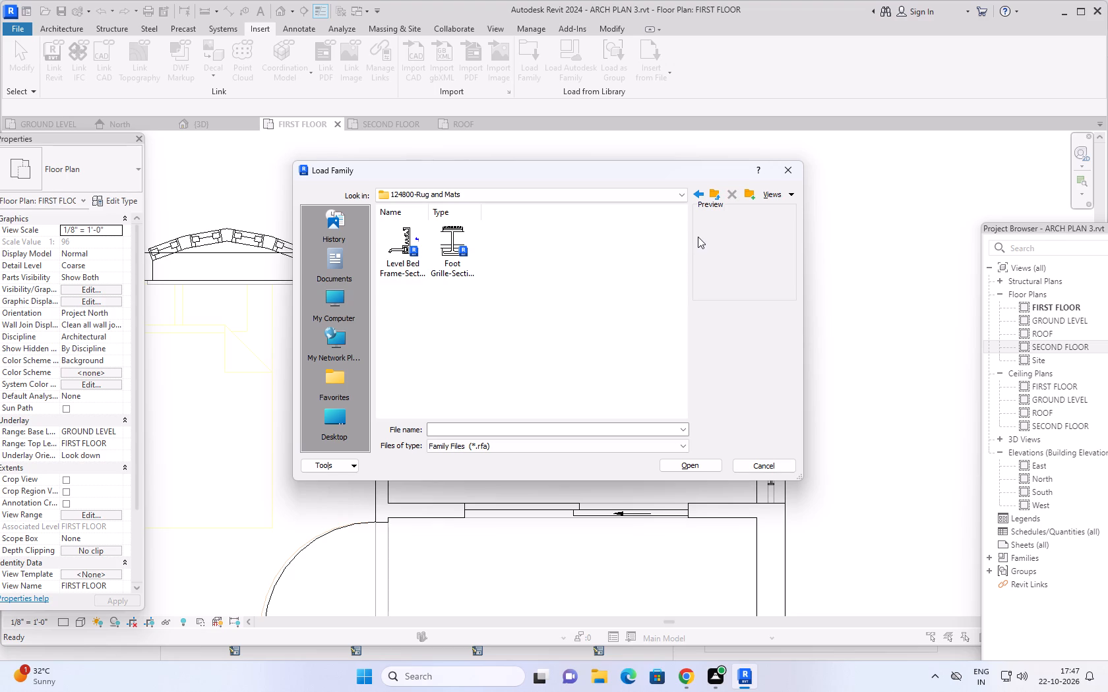
{"action": "left_click", "coordinate": [715, 196]}
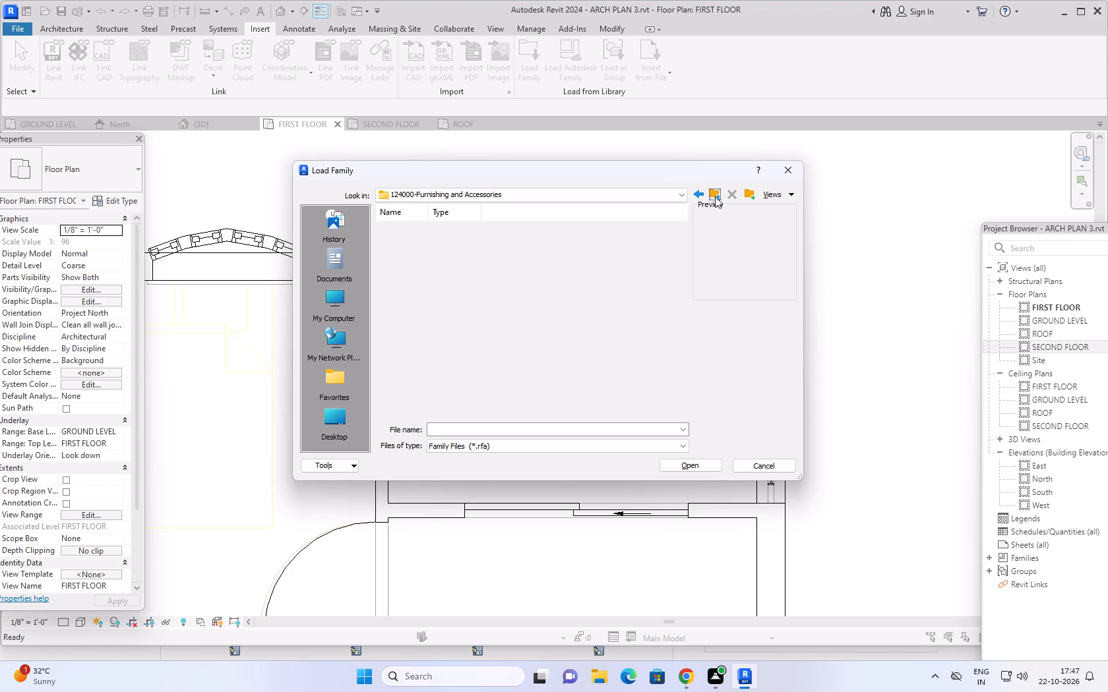
{"action": "left_click", "coordinate": [715, 196]}
{"action": "left_click", "coordinate": [715, 196]}
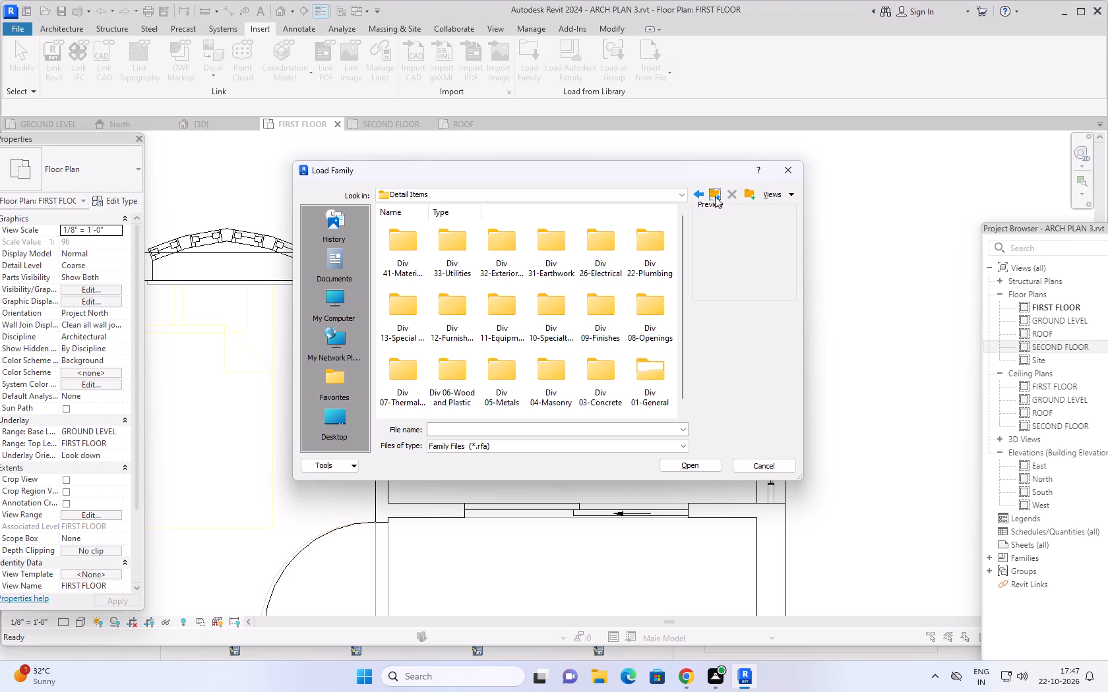
Scan the US library's top-level folders and check the Route Analysis folder for families worth loading.
{"action": "left_click", "coordinate": [715, 196]}
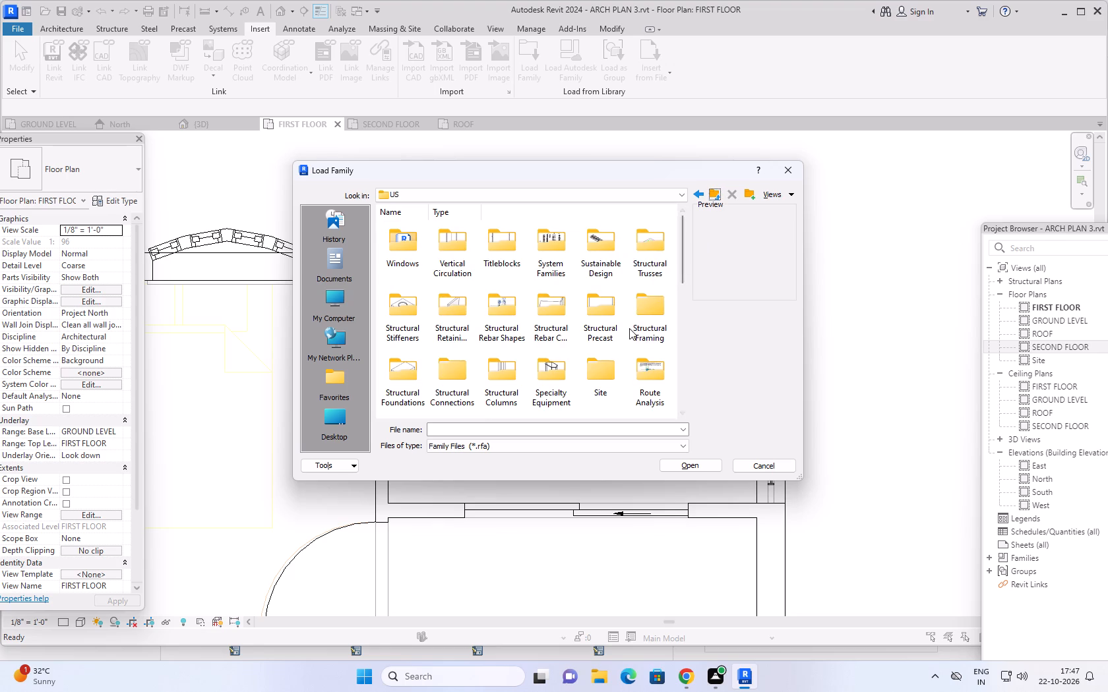
{"action": "scroll", "coordinate": [625, 330], "scroll_direction": "down", "scroll_amount": 2}
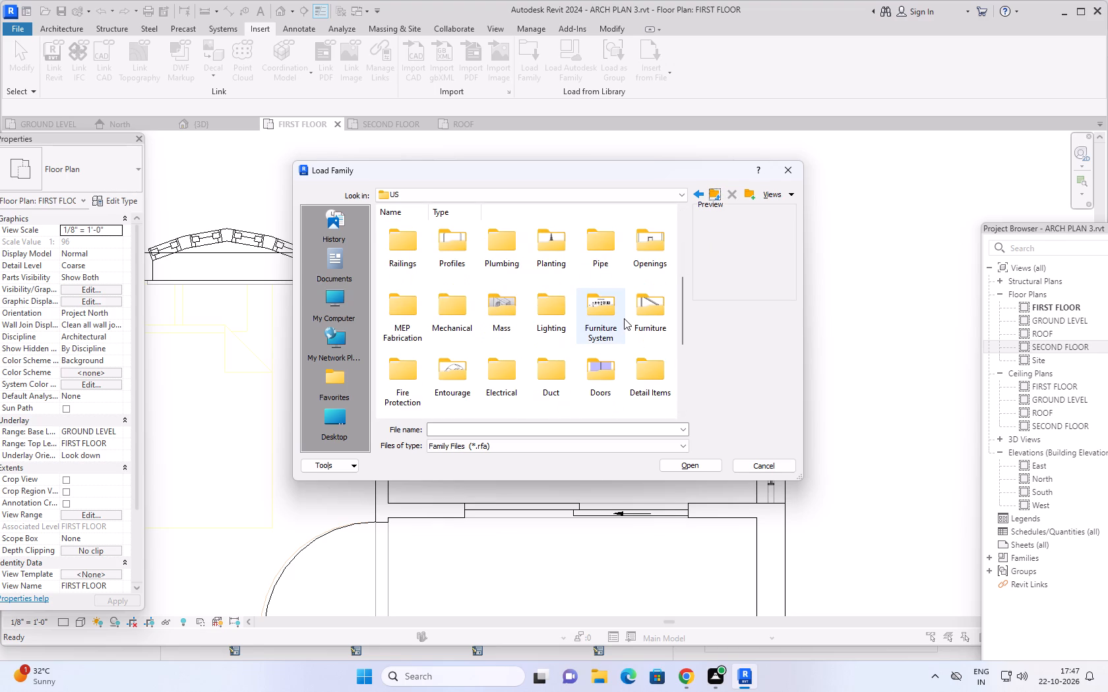
{"action": "scroll", "coordinate": [590, 306], "scroll_direction": "down", "scroll_amount": 2}
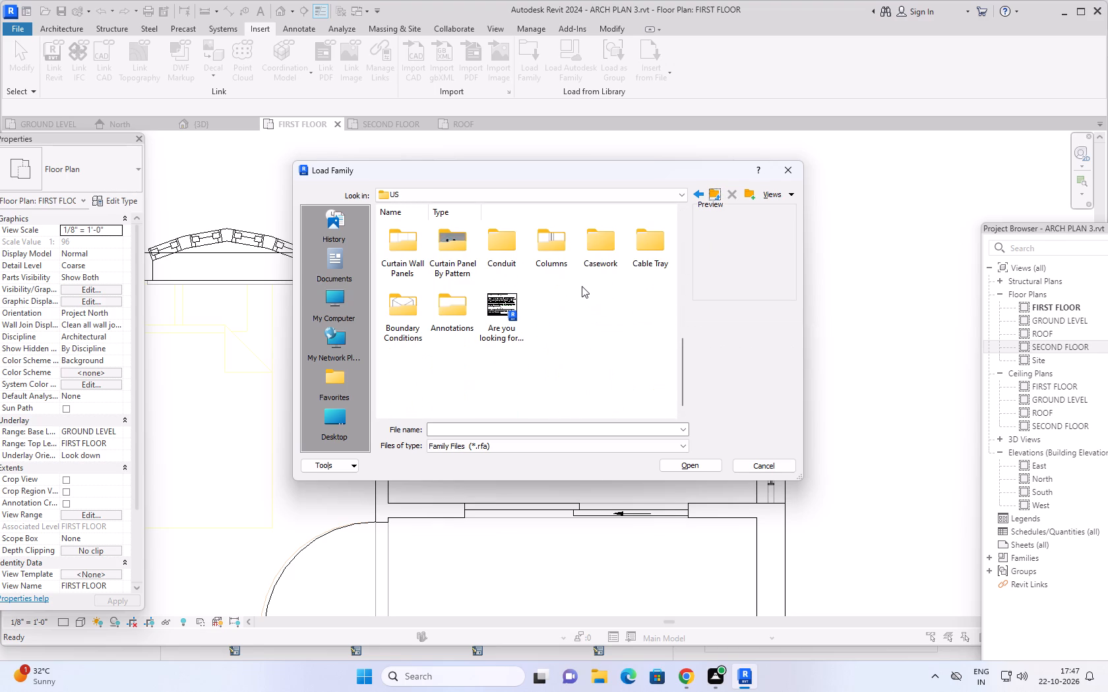
{"action": "scroll", "coordinate": [582, 303], "scroll_direction": "down", "scroll_amount": 1}
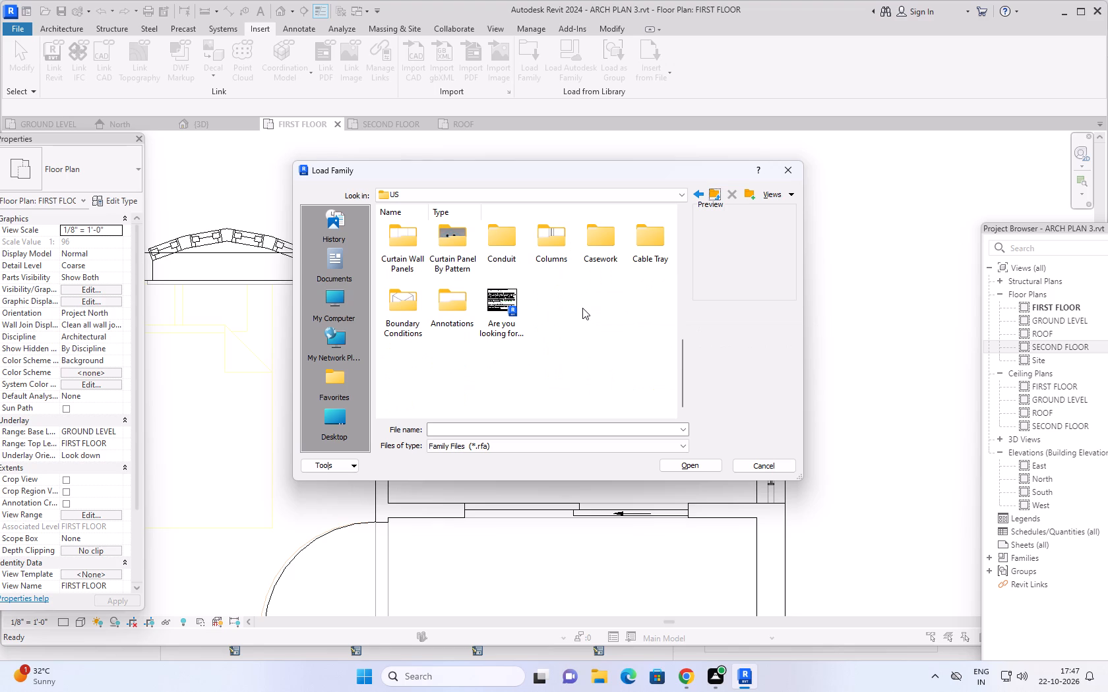
{"action": "scroll", "coordinate": [582, 308], "scroll_direction": "down", "scroll_amount": 3}
{"action": "middle_click_drag", "start_coordinate": [601, 318], "coordinate": [597, 363]}
{"action": "scroll", "coordinate": [573, 318], "scroll_direction": "up", "scroll_amount": 1}
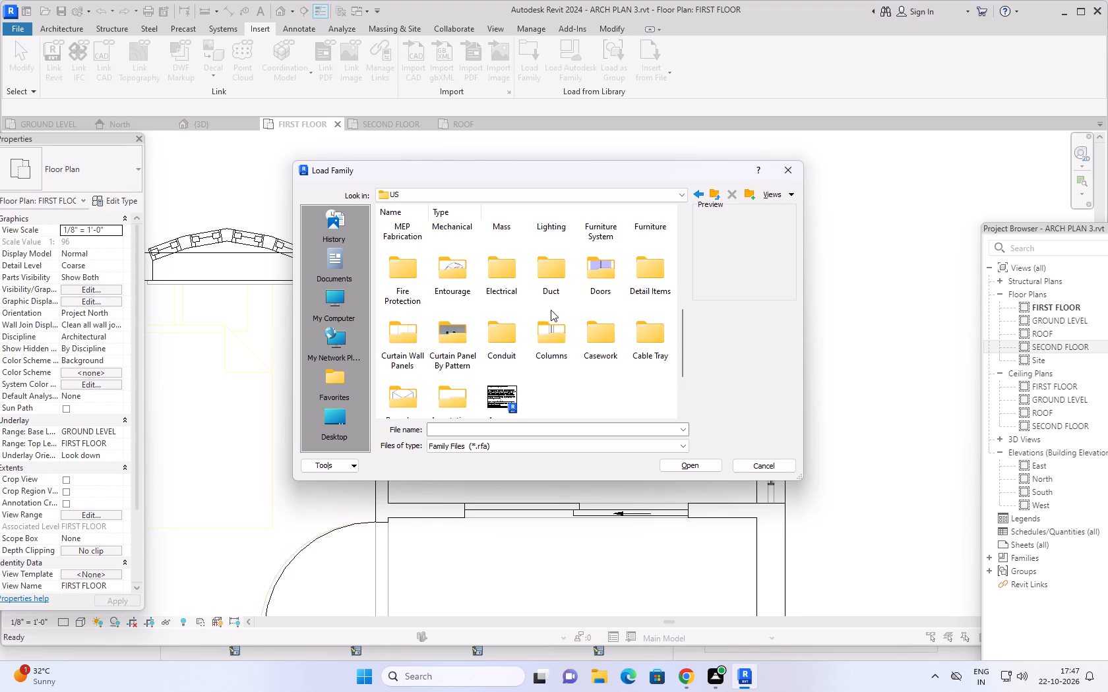
{"action": "scroll", "coordinate": [547, 310], "scroll_direction": "up", "scroll_amount": 1}
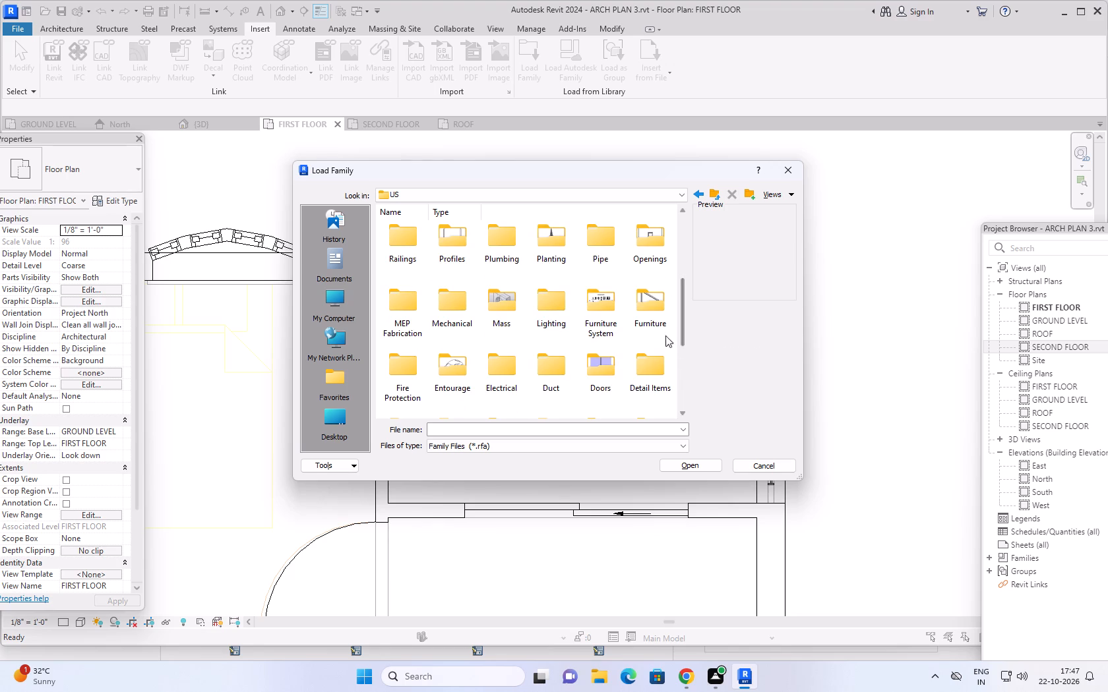
{"action": "scroll", "coordinate": [632, 307], "scroll_direction": "up", "scroll_amount": 1}
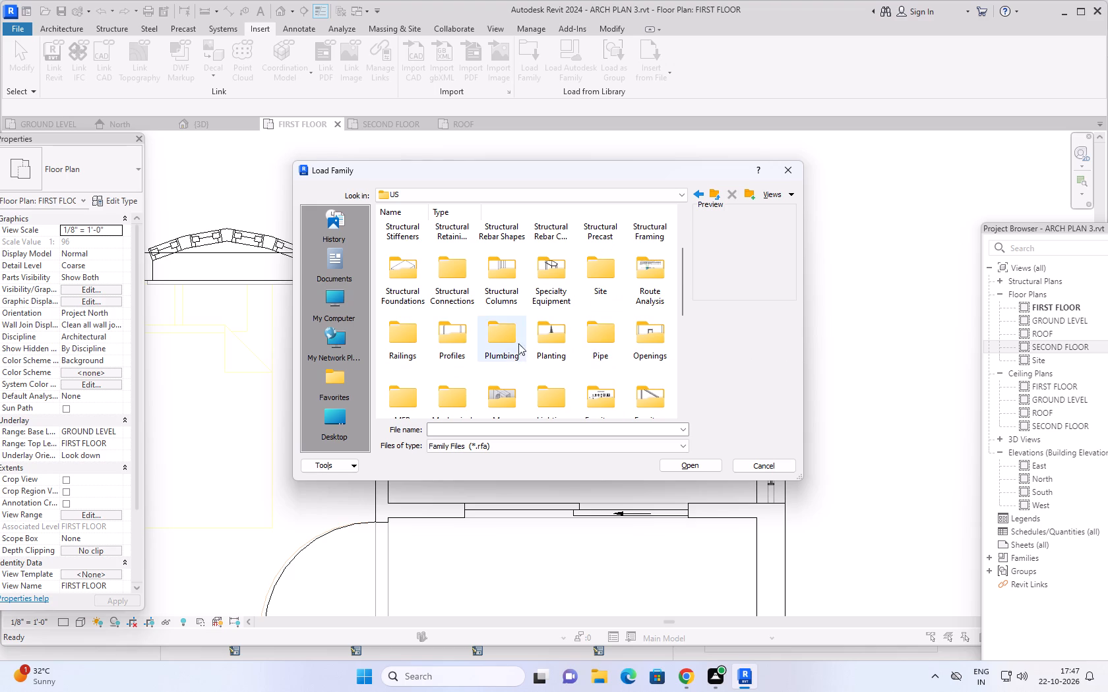
{"action": "double_click", "coordinate": [650, 283]}
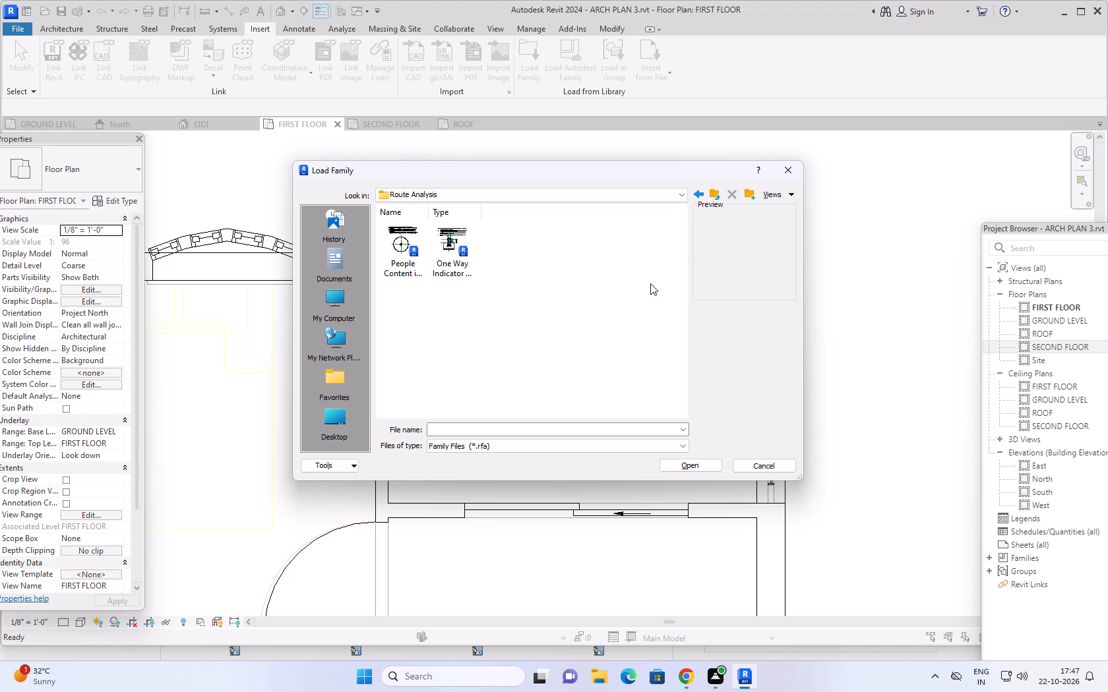
{"action": "left_click", "coordinate": [716, 195]}
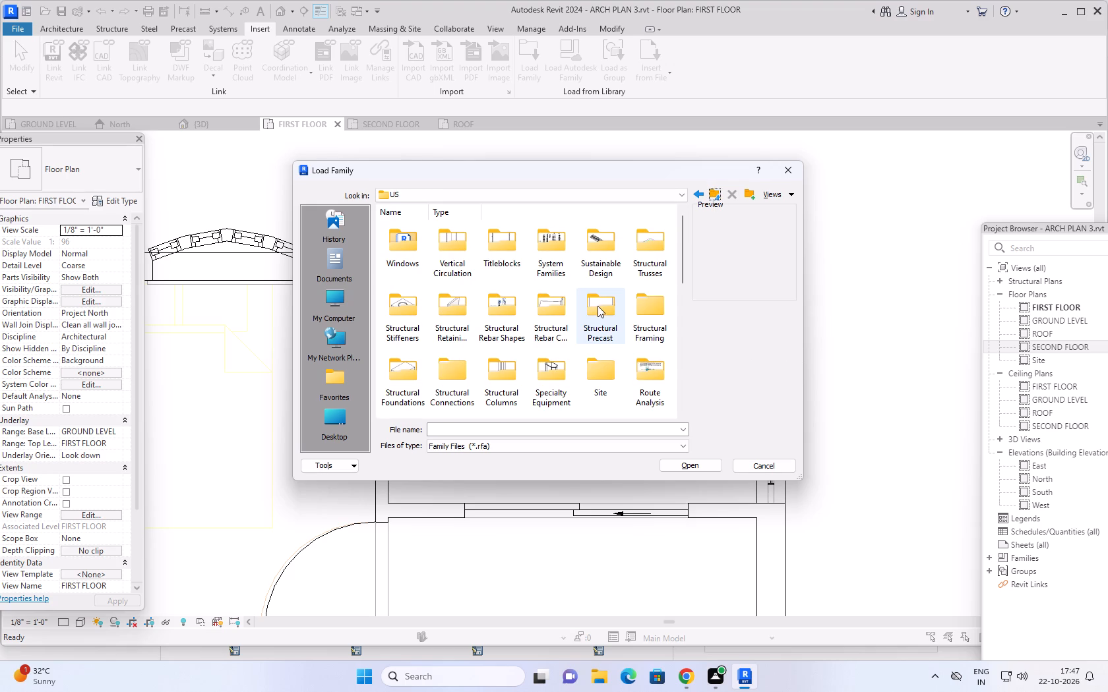
Look in the US library's Site folder, through its Utilities and Accessories subfolders, for suitable outdoor families.
{"action": "scroll", "coordinate": [603, 303], "scroll_direction": "up", "scroll_amount": 2}
{"action": "scroll", "coordinate": [634, 317], "scroll_direction": "down", "scroll_amount": 1}
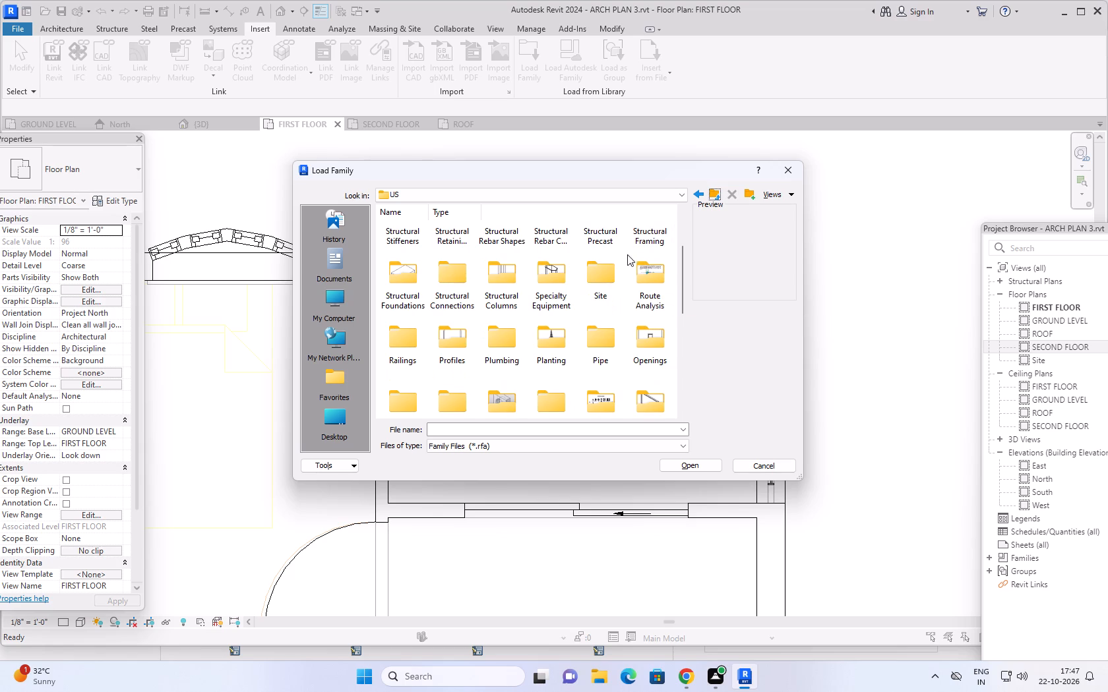
{"action": "double_click", "coordinate": [603, 279]}
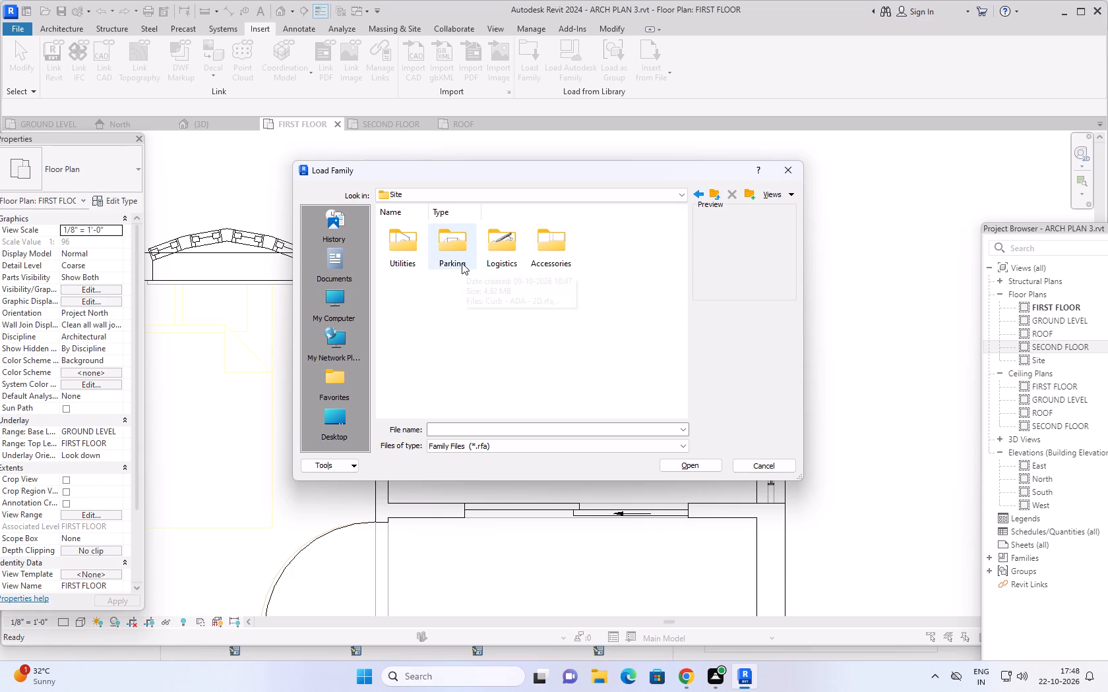
{"action": "double_click", "coordinate": [398, 250]}
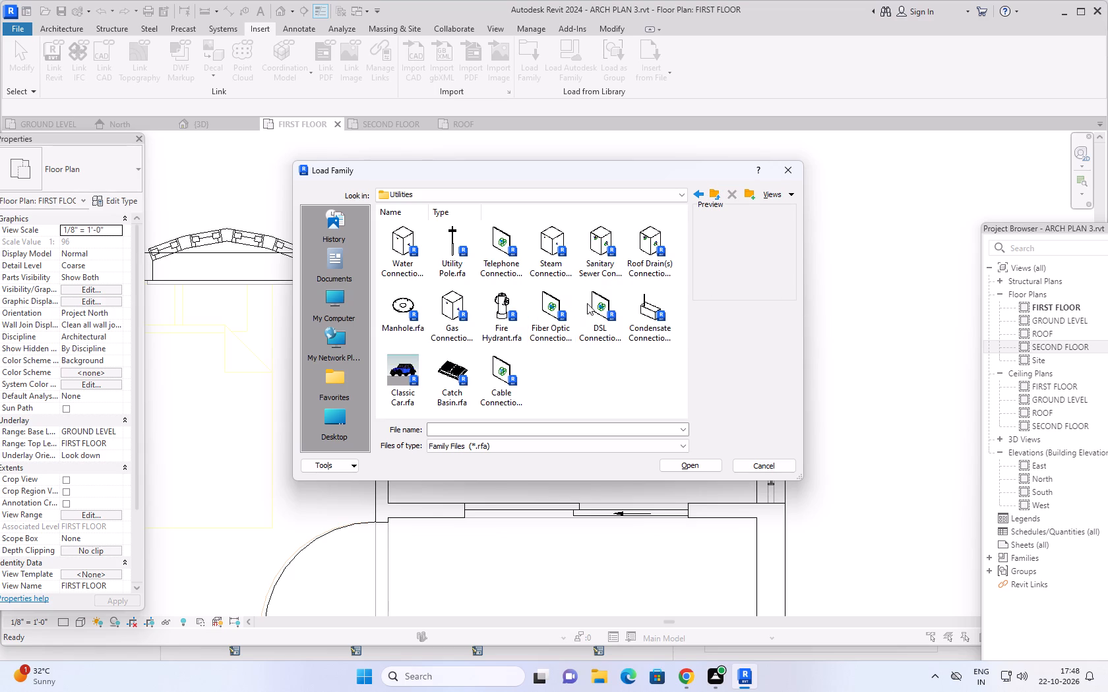
{"action": "left_click", "coordinate": [716, 192]}
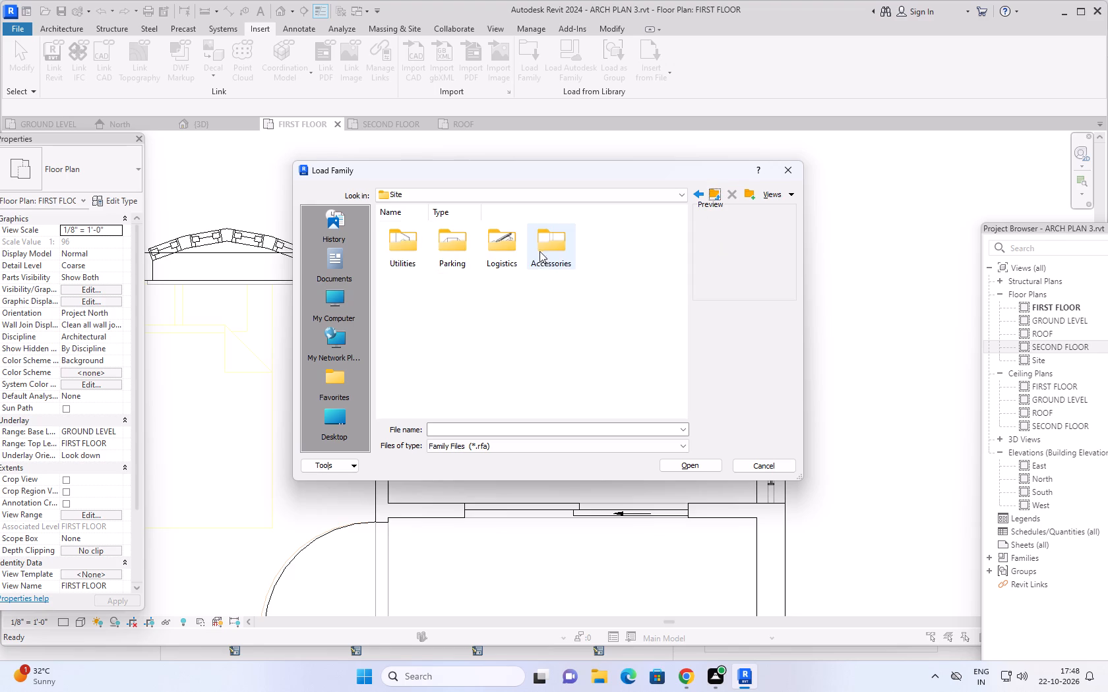
{"action": "double_click", "coordinate": [539, 250]}
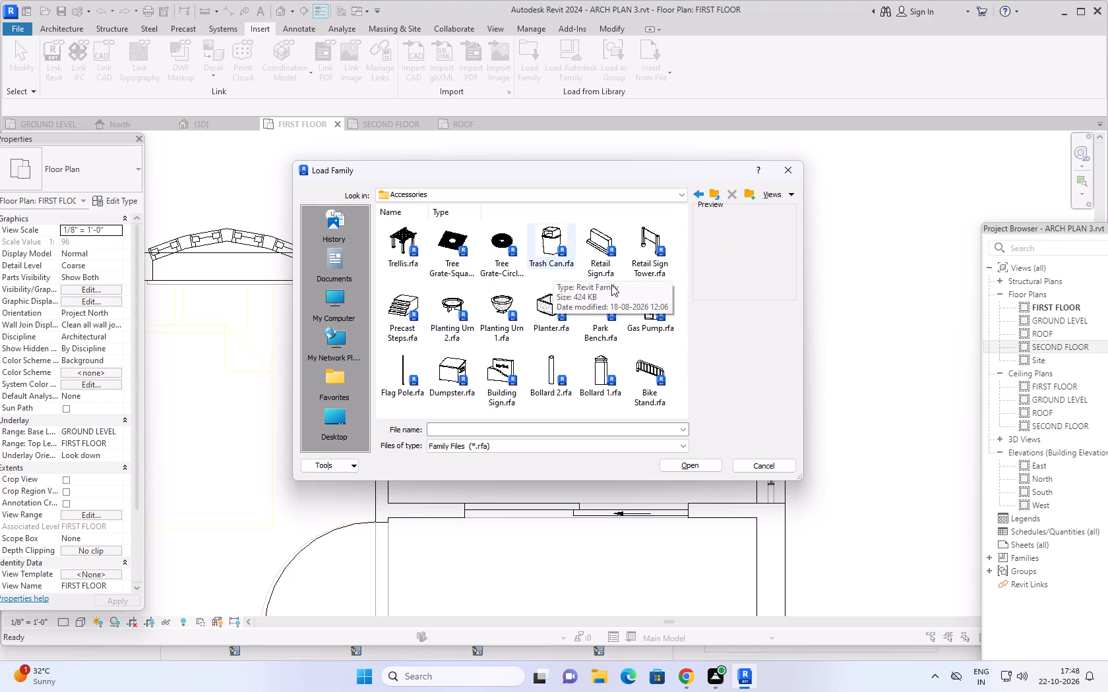
{"action": "scroll", "coordinate": [487, 313], "scroll_direction": "down", "scroll_amount": 1}
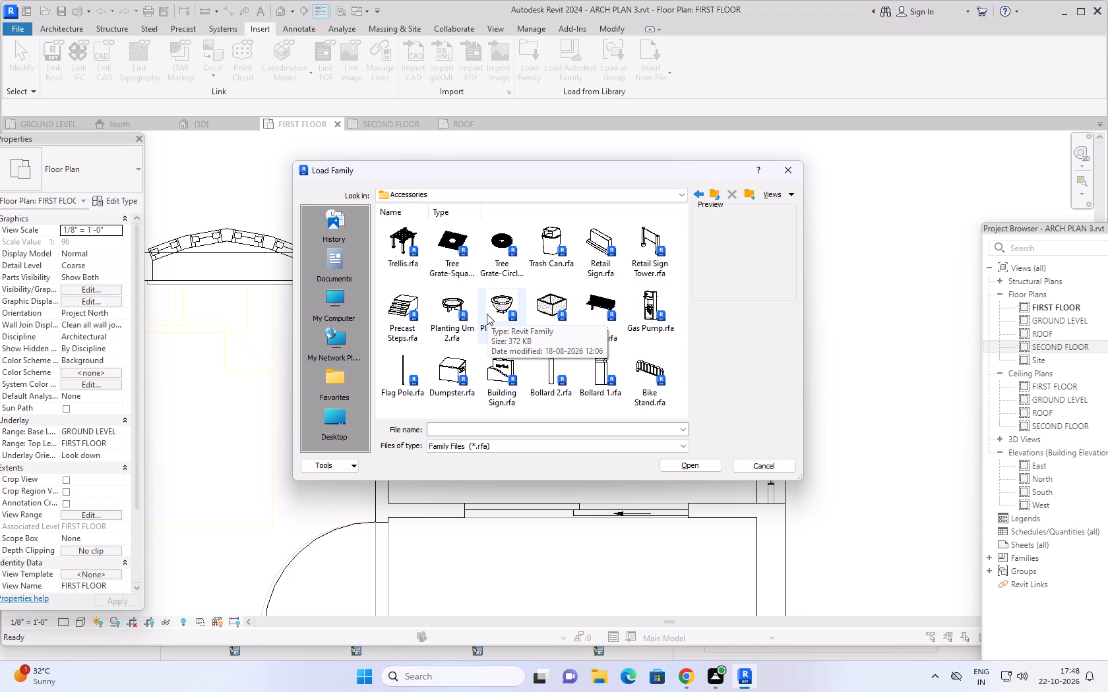
{"action": "scroll", "coordinate": [496, 312], "scroll_direction": "down", "scroll_amount": 2}
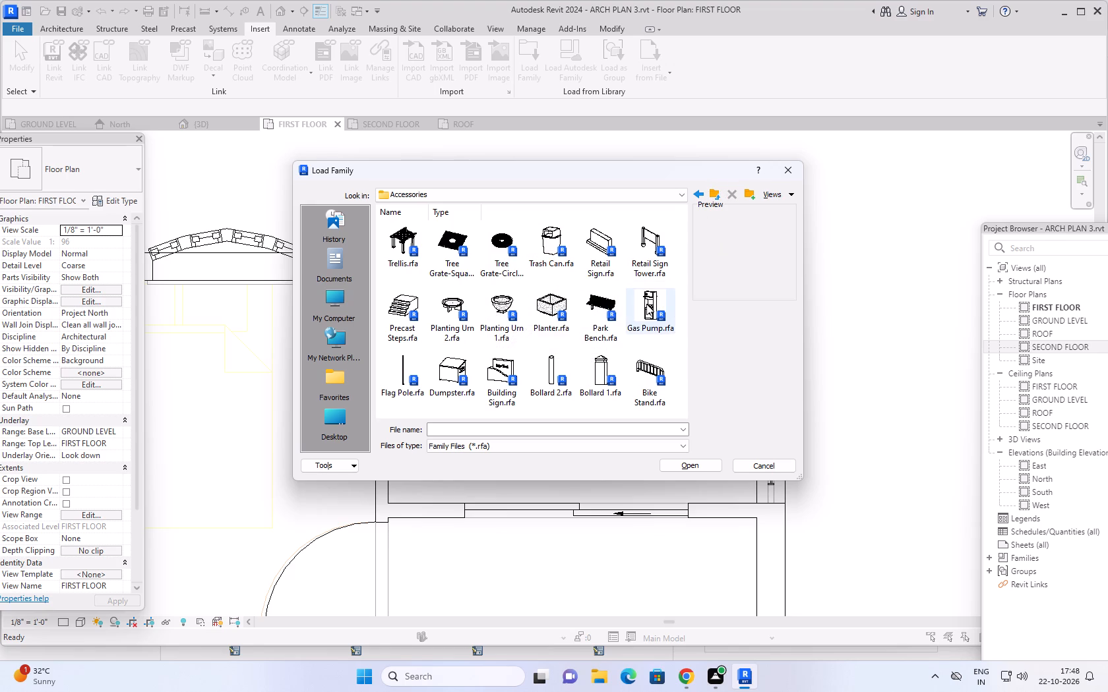
{"action": "left_click", "coordinate": [716, 192]}
{"action": "scroll", "coordinate": [541, 326], "scroll_direction": "down", "scroll_amount": 2}
{"action": "scroll", "coordinate": [555, 325], "scroll_direction": "up", "scroll_amount": 4}
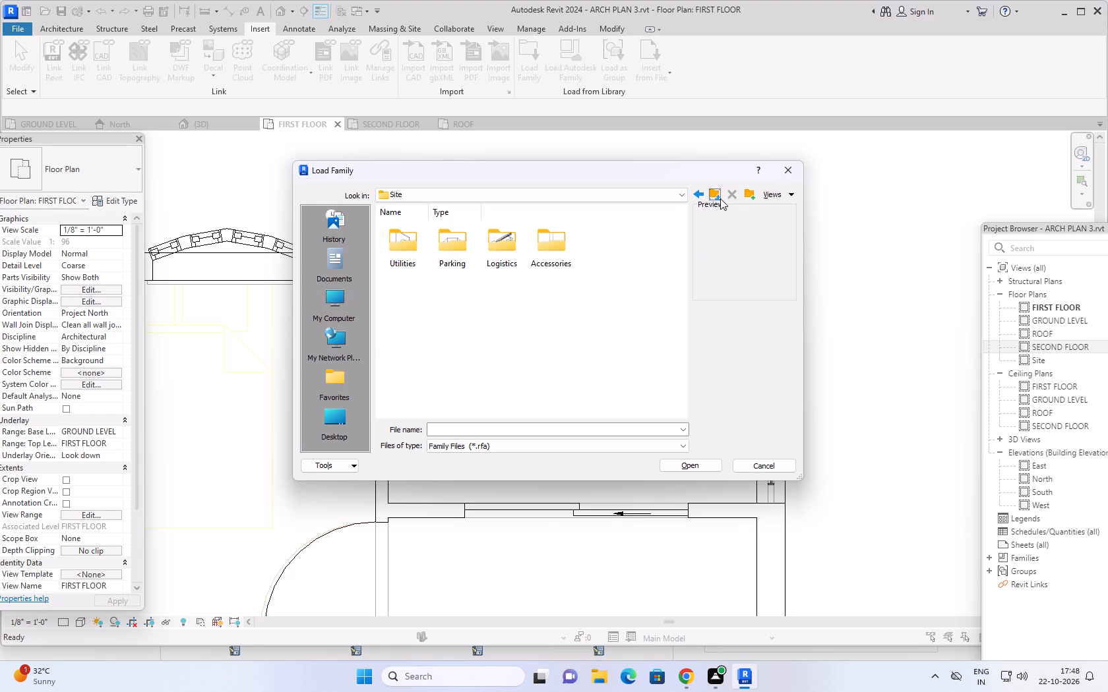
{"action": "left_click", "coordinate": [718, 191]}
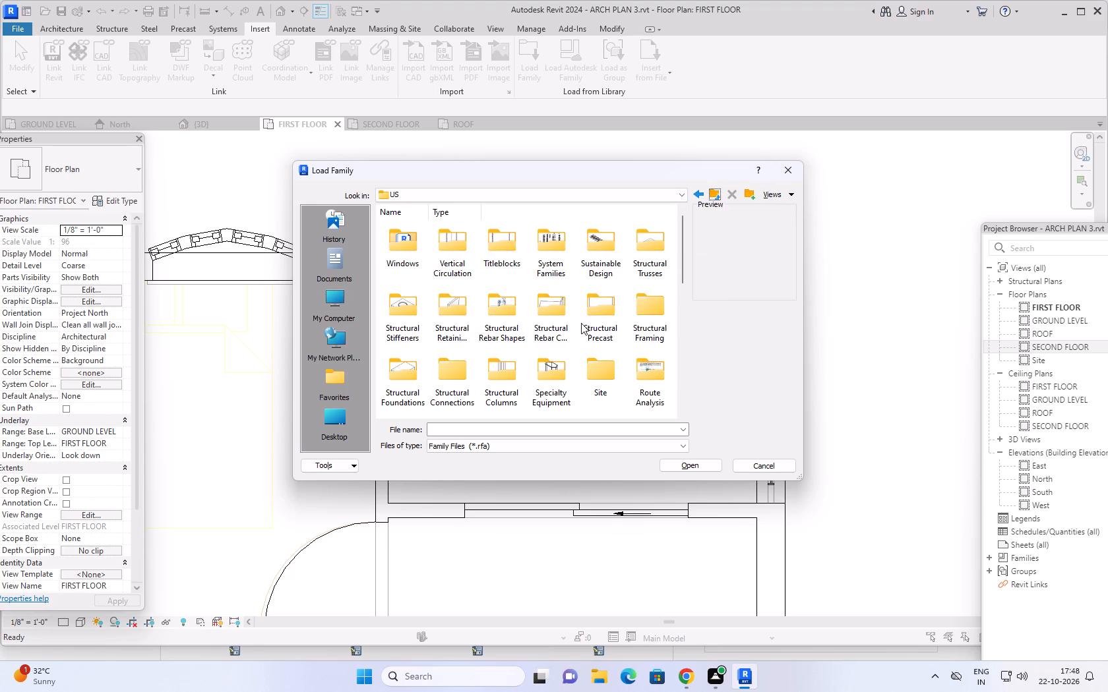
Go through the US library's top-level folders again and recheck the Route Analysis folder for usable families.
{"action": "scroll", "coordinate": [591, 312], "scroll_direction": "up", "scroll_amount": 3}
{"action": "scroll", "coordinate": [591, 312], "scroll_direction": "down", "scroll_amount": 1}
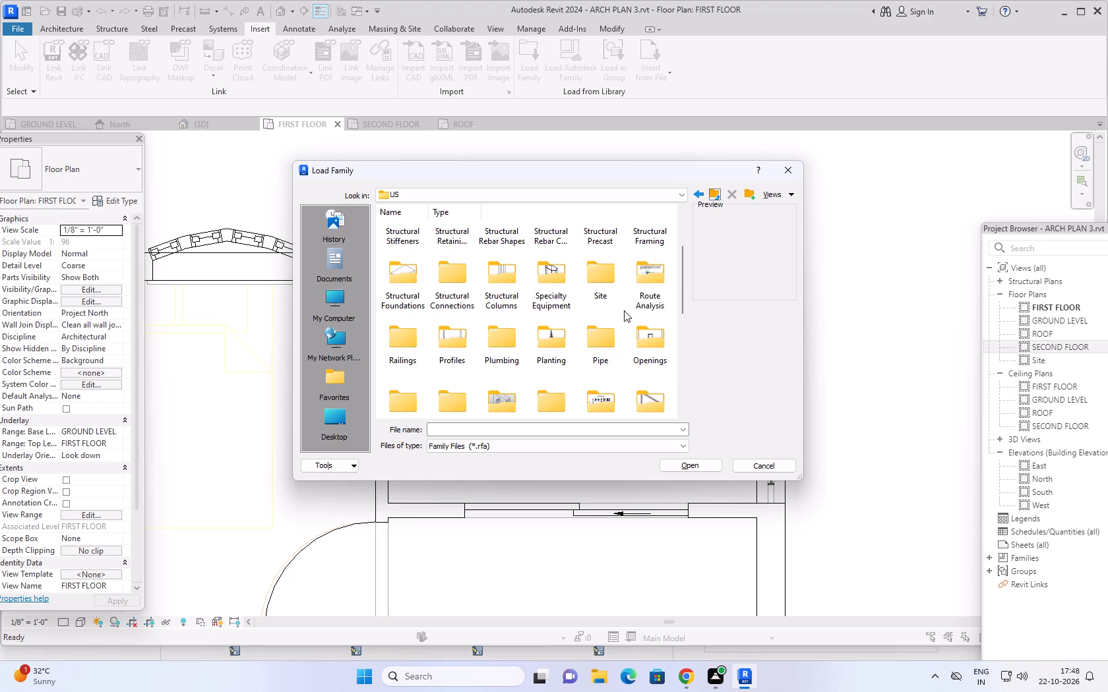
{"action": "scroll", "coordinate": [616, 333], "scroll_direction": "down", "scroll_amount": 1}
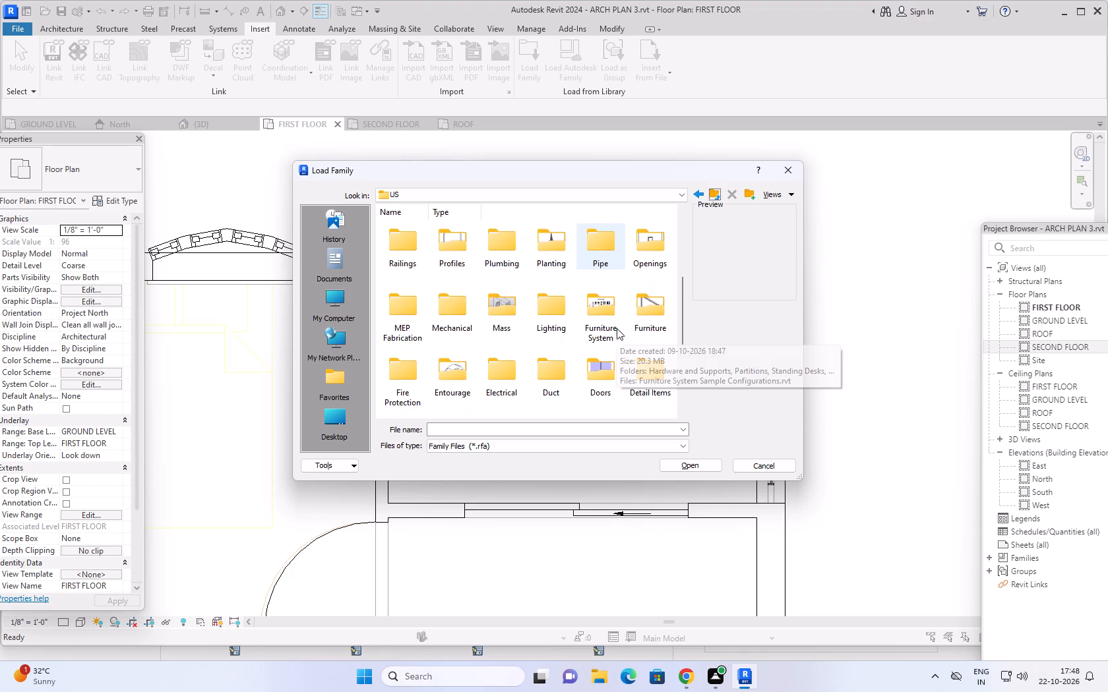
{"action": "scroll", "coordinate": [586, 314], "scroll_direction": "down", "scroll_amount": 2}
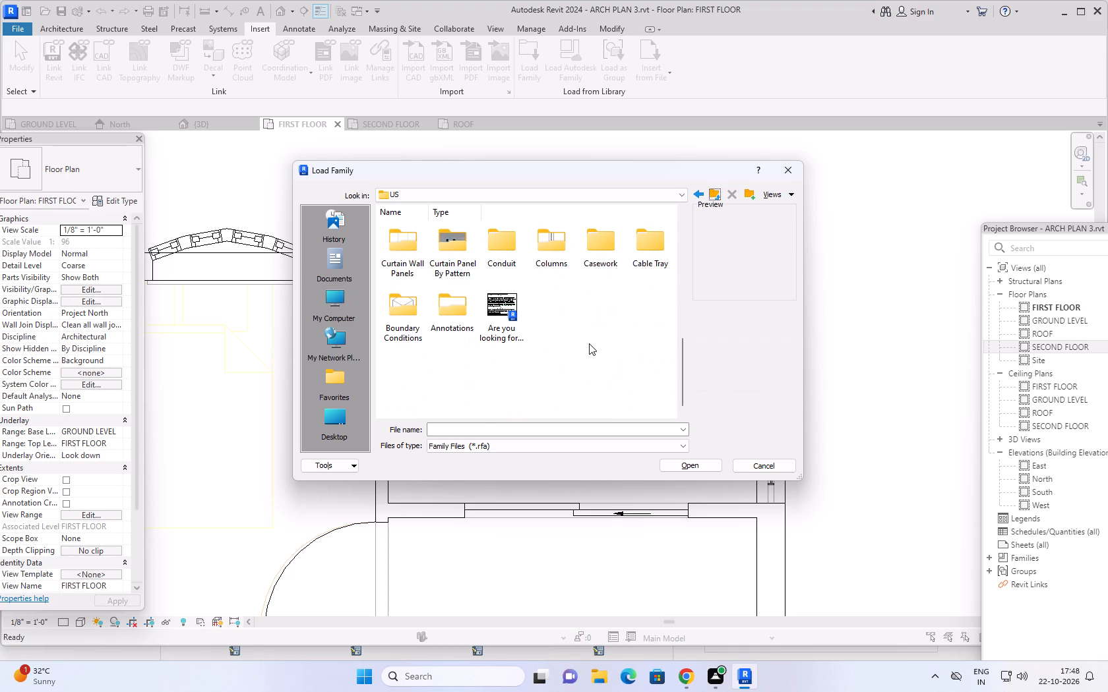
{"action": "scroll", "coordinate": [589, 342], "scroll_direction": "up", "scroll_amount": 1}
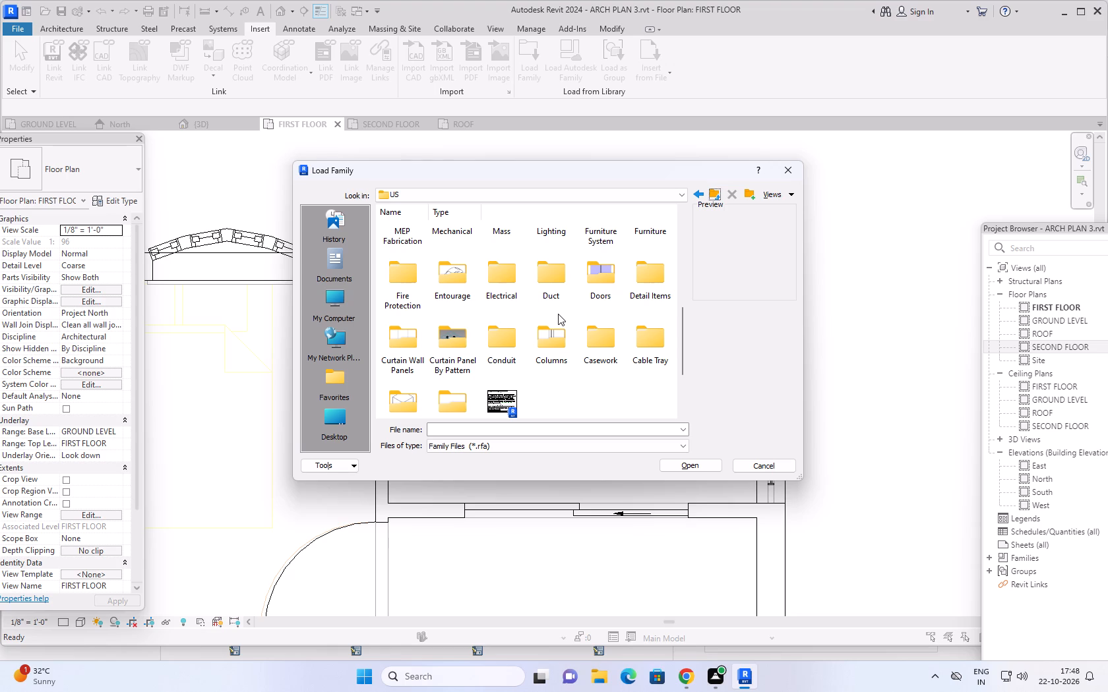
{"action": "scroll", "coordinate": [558, 314], "scroll_direction": "up", "scroll_amount": 1}
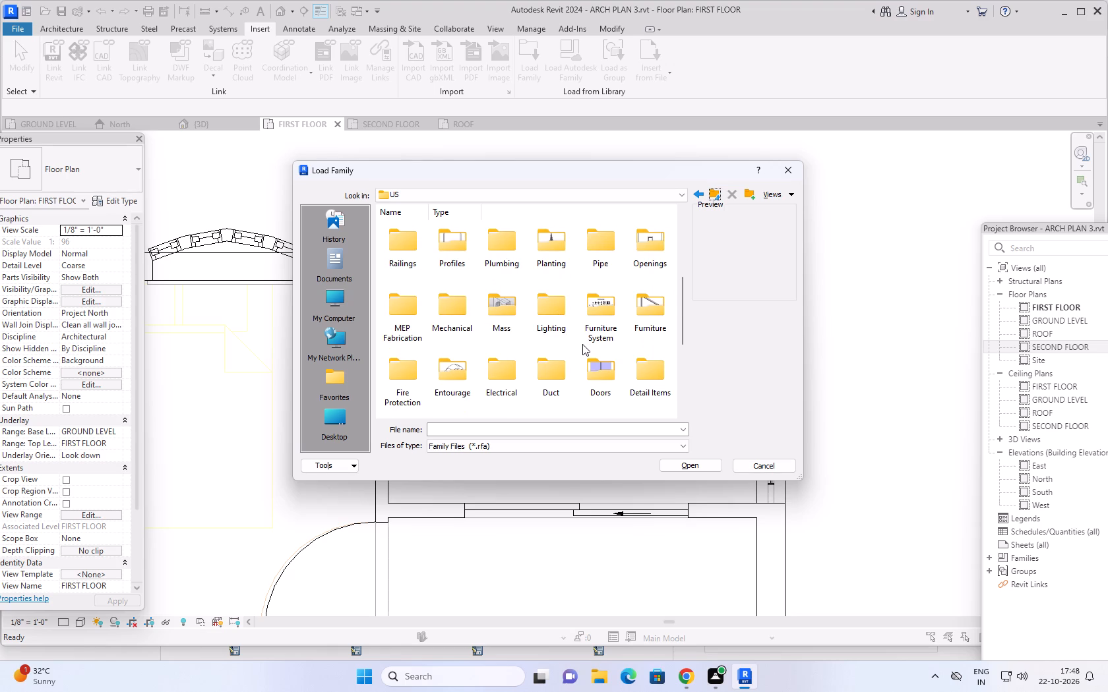
{"action": "scroll", "coordinate": [570, 339], "scroll_direction": "up", "scroll_amount": 1}
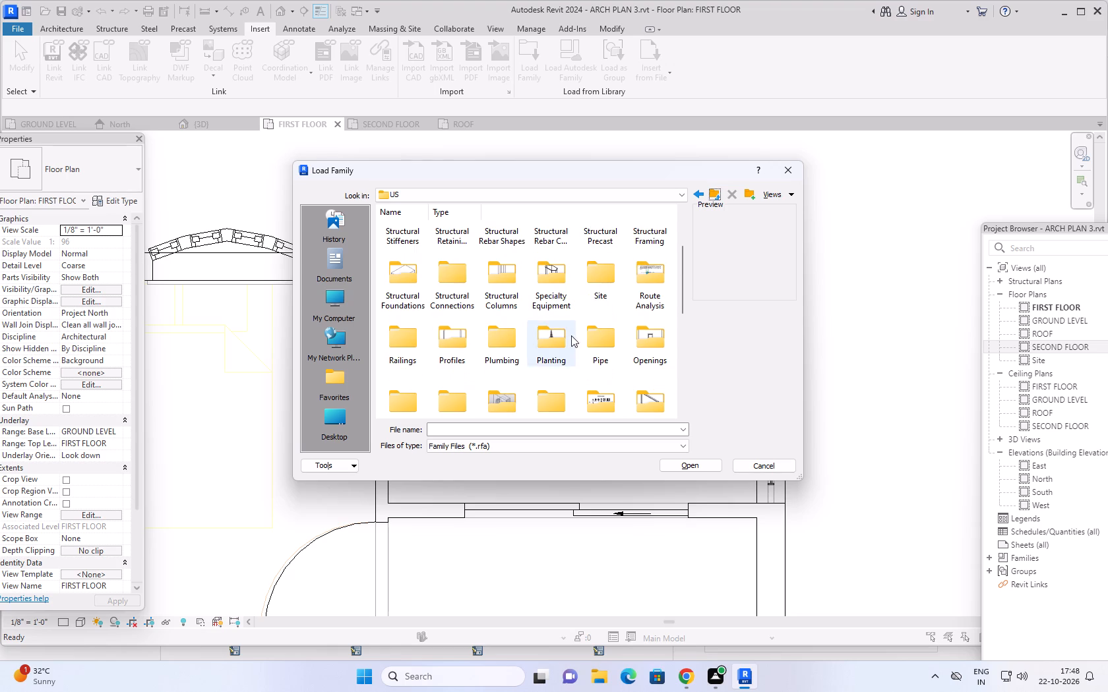
{"action": "scroll", "coordinate": [572, 314], "scroll_direction": "up", "scroll_amount": 1}
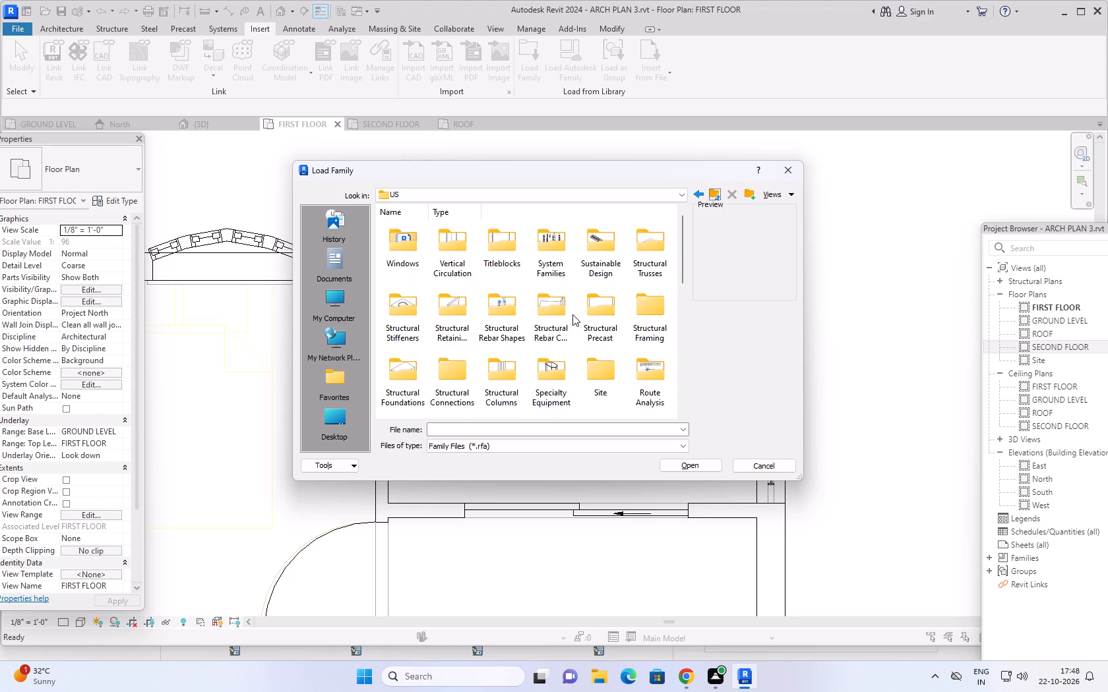
{"action": "scroll", "coordinate": [574, 316], "scroll_direction": "down", "scroll_amount": 1}
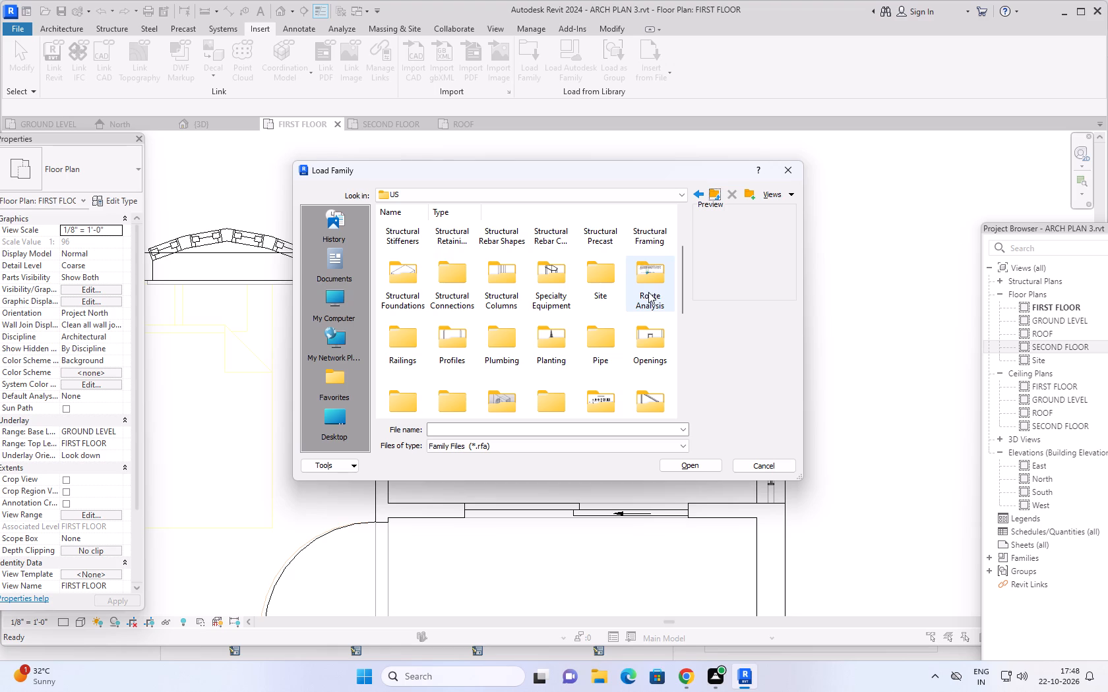
{"action": "double_click", "coordinate": [651, 289]}
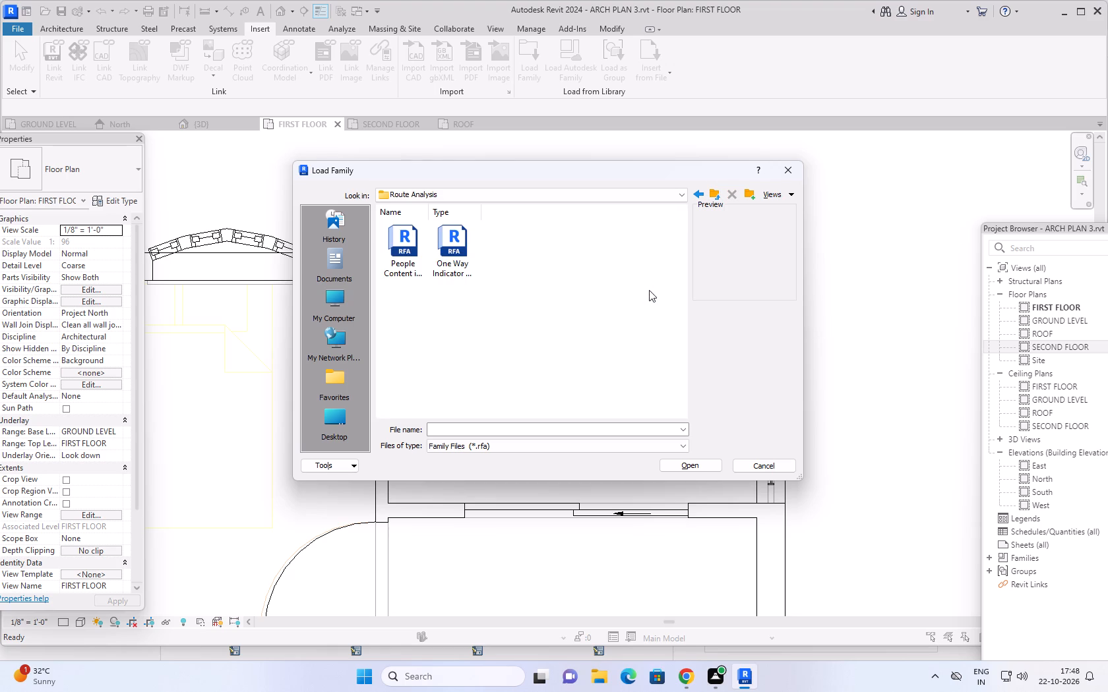
{"action": "left_click", "coordinate": [716, 196]}
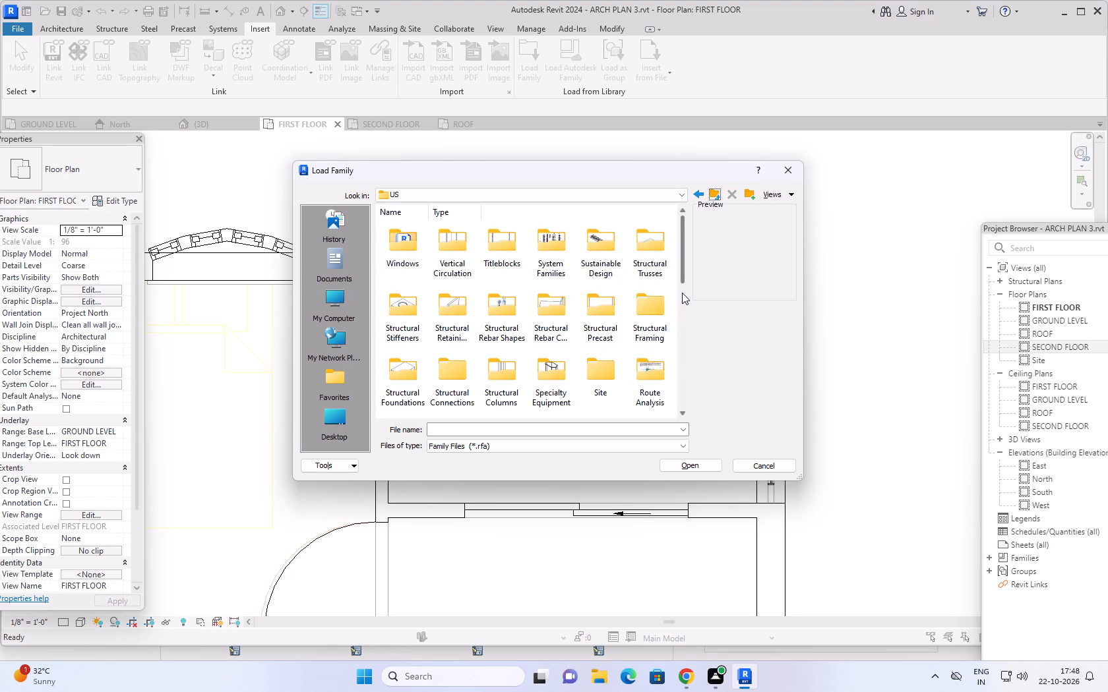
Scan the US library's whole top-level folder list for another family category to load.
{"action": "scroll", "coordinate": [686, 303], "scroll_direction": "down", "scroll_amount": 1}
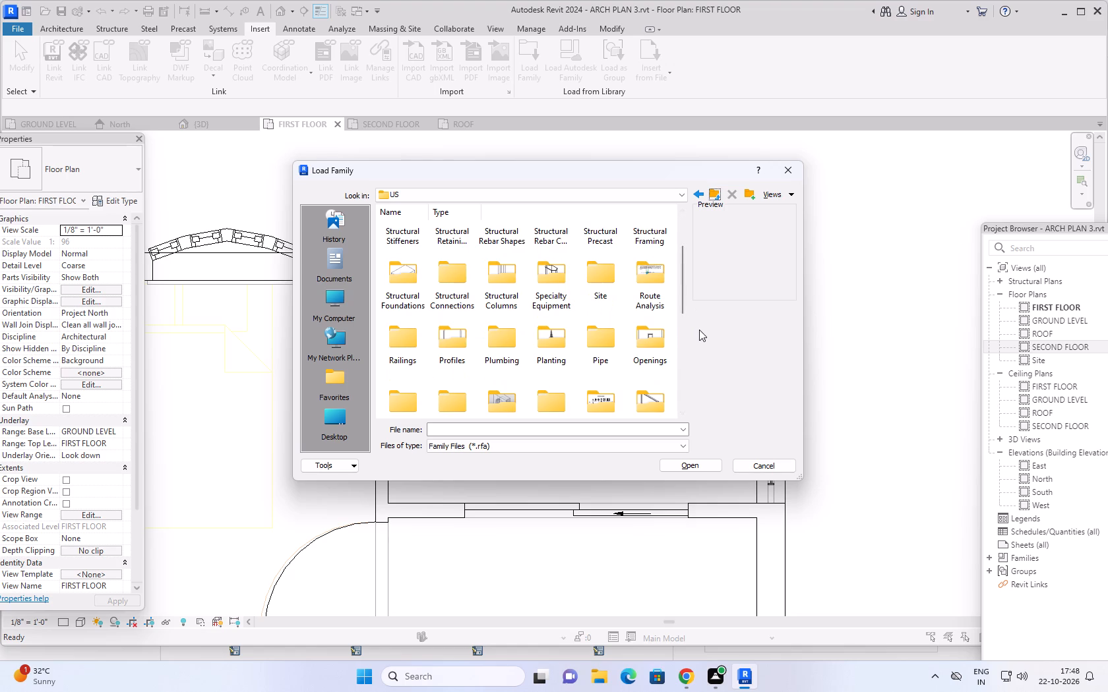
{"action": "scroll", "coordinate": [665, 333], "scroll_direction": "down", "scroll_amount": 4}
{"action": "scroll", "coordinate": [654, 345], "scroll_direction": "up", "scroll_amount": 8}
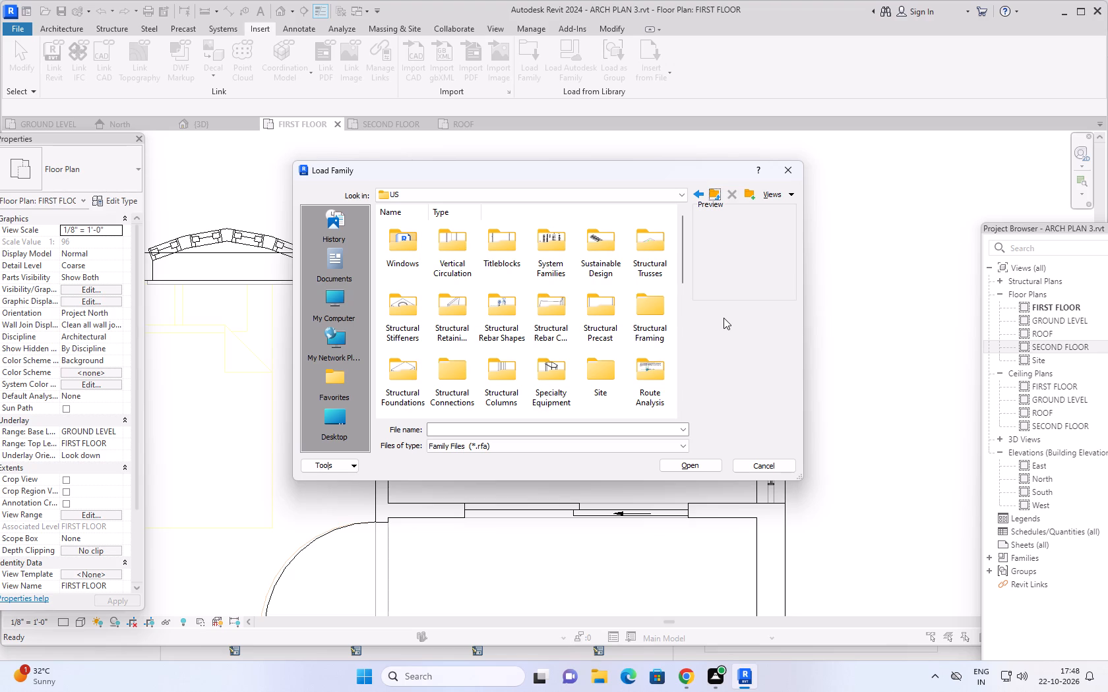
{"action": "scroll", "coordinate": [719, 318], "scroll_direction": "down", "scroll_amount": 1}
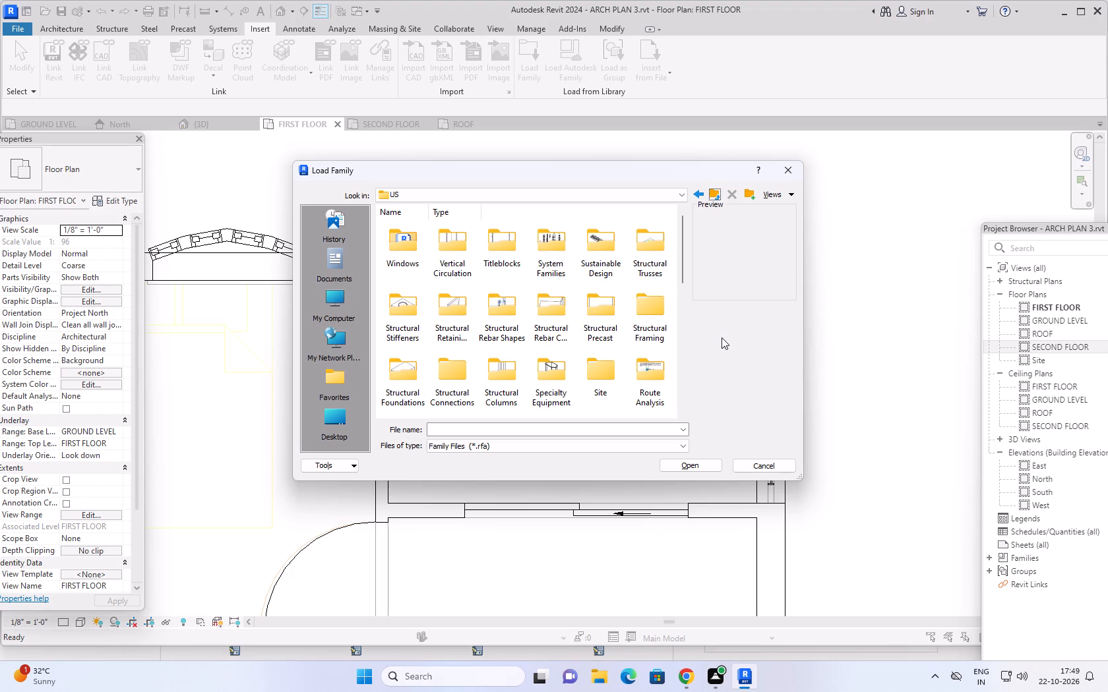
{"action": "middle_click", "coordinate": [722, 337]}
{"action": "scroll", "coordinate": [678, 318], "scroll_direction": "down", "scroll_amount": 4}
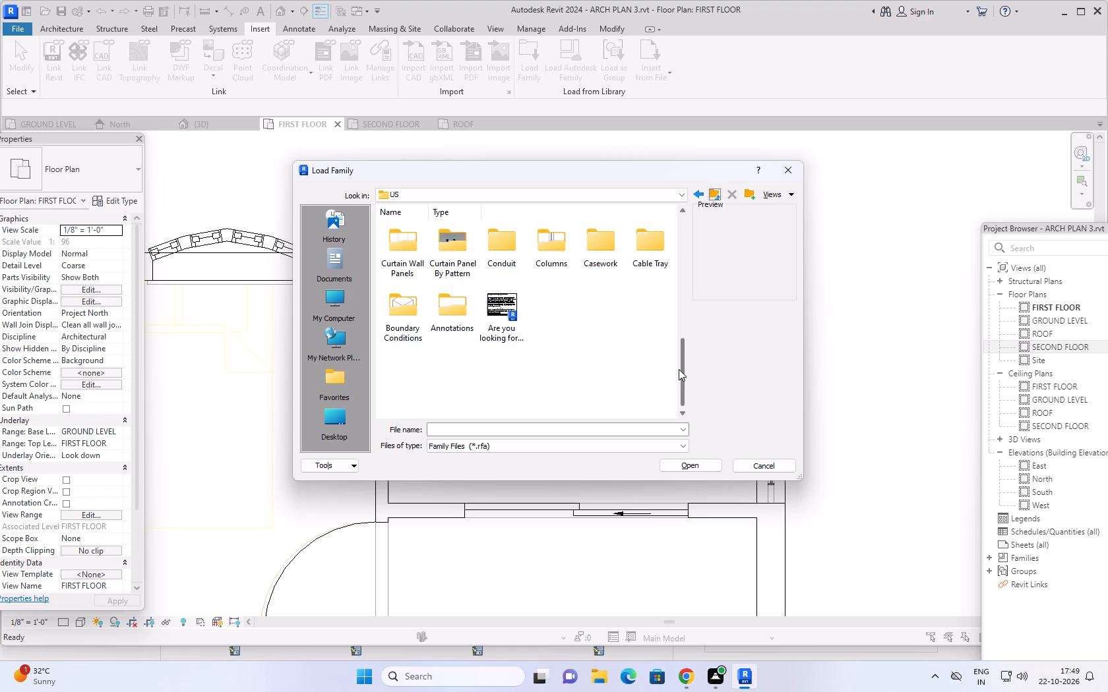
{"action": "scroll", "coordinate": [631, 341], "scroll_direction": "up", "scroll_amount": 6}
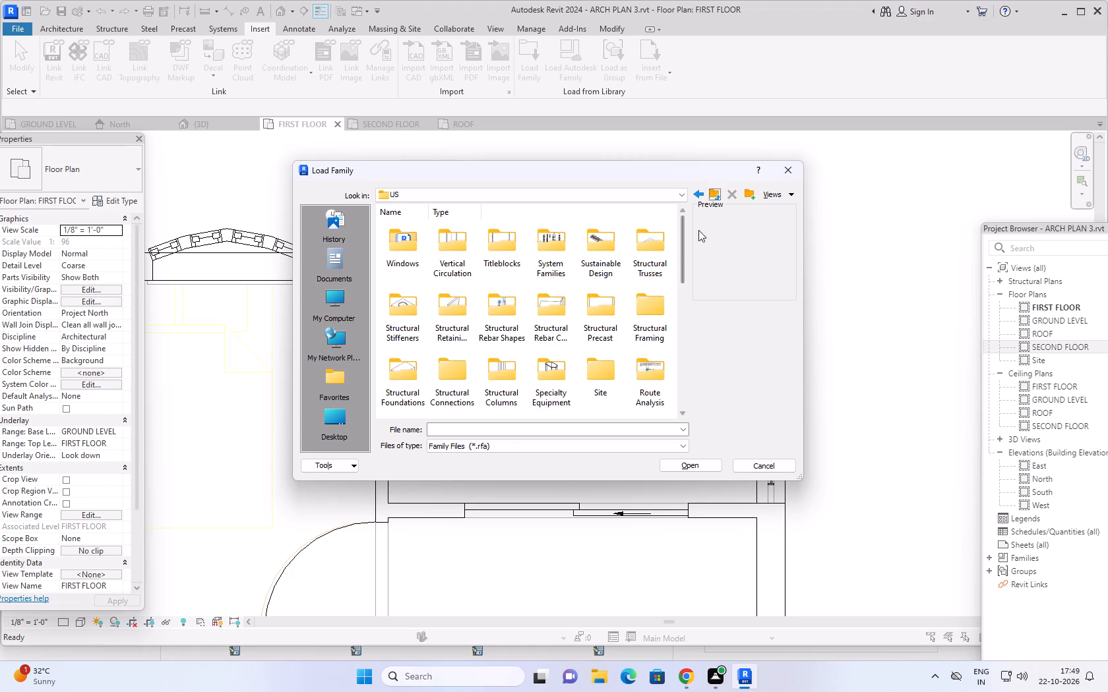
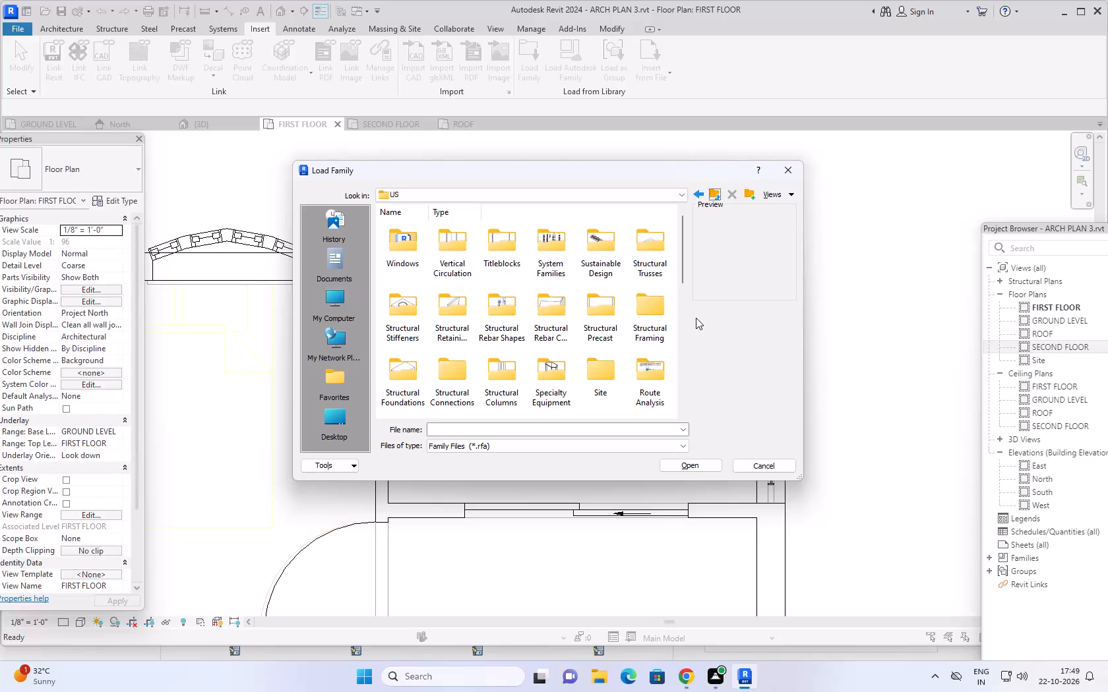
Look over the US library's top-level folders once more and leave family loading without choosing a family.
{"action": "scroll", "coordinate": [681, 322], "scroll_direction": "down", "scroll_amount": 3}
{"action": "scroll", "coordinate": [681, 361], "scroll_direction": "up", "scroll_amount": 5}
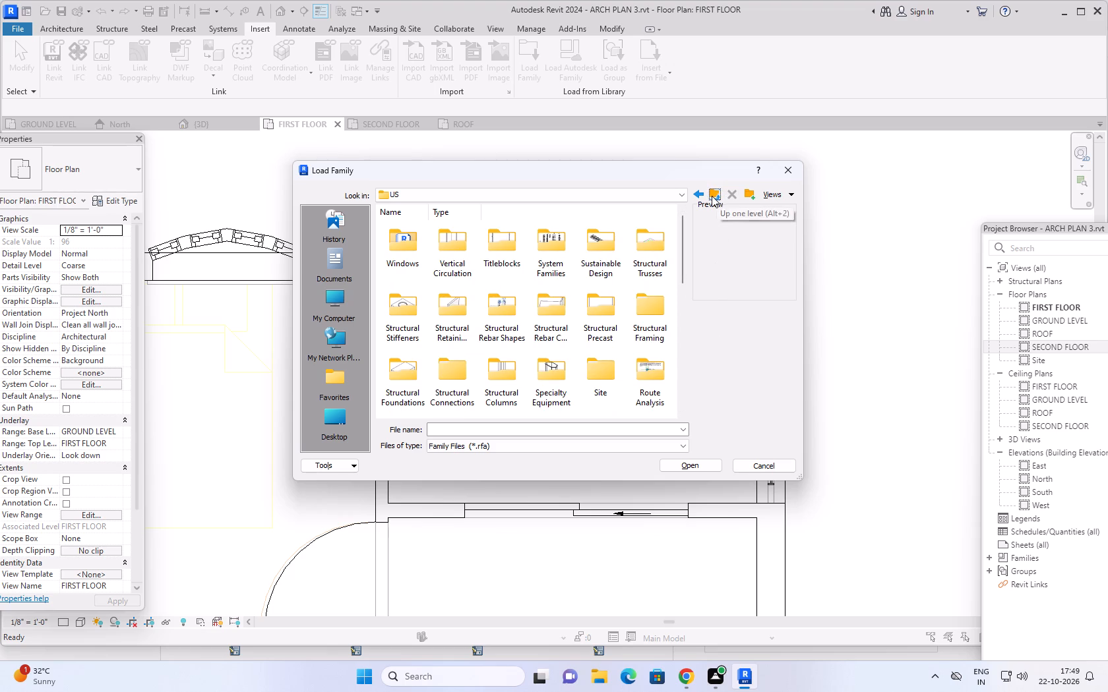
{"action": "left_click", "coordinate": [791, 170]}
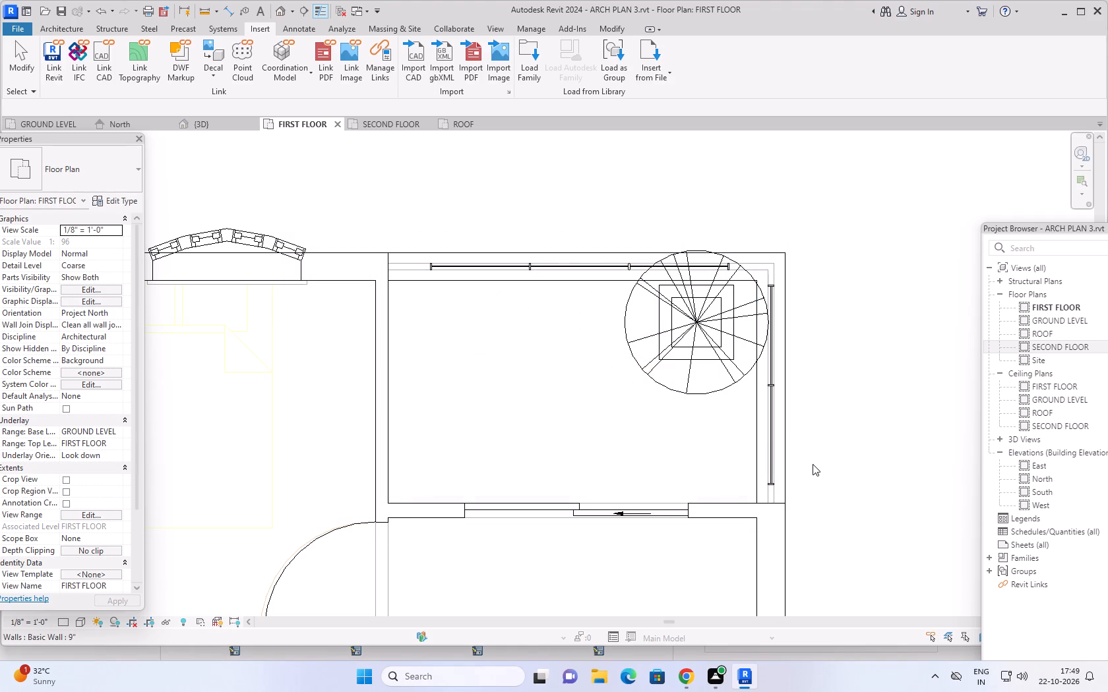
Examine the house from above, from the side and from the front in 3D, checking the planted balconies.
{"action": "scroll", "coordinate": [815, 462], "scroll_direction": "down", "scroll_amount": 2}
{"action": "key", "text": "Escape"}
{"action": "key", "text": "Escape"}
{"action": "key", "text": "Escape"}
{"action": "scroll", "coordinate": [821, 476], "scroll_direction": "down", "scroll_amount": 4}
{"action": "middle_click_drag", "start_coordinate": [823, 475], "coordinate": [793, 327]}
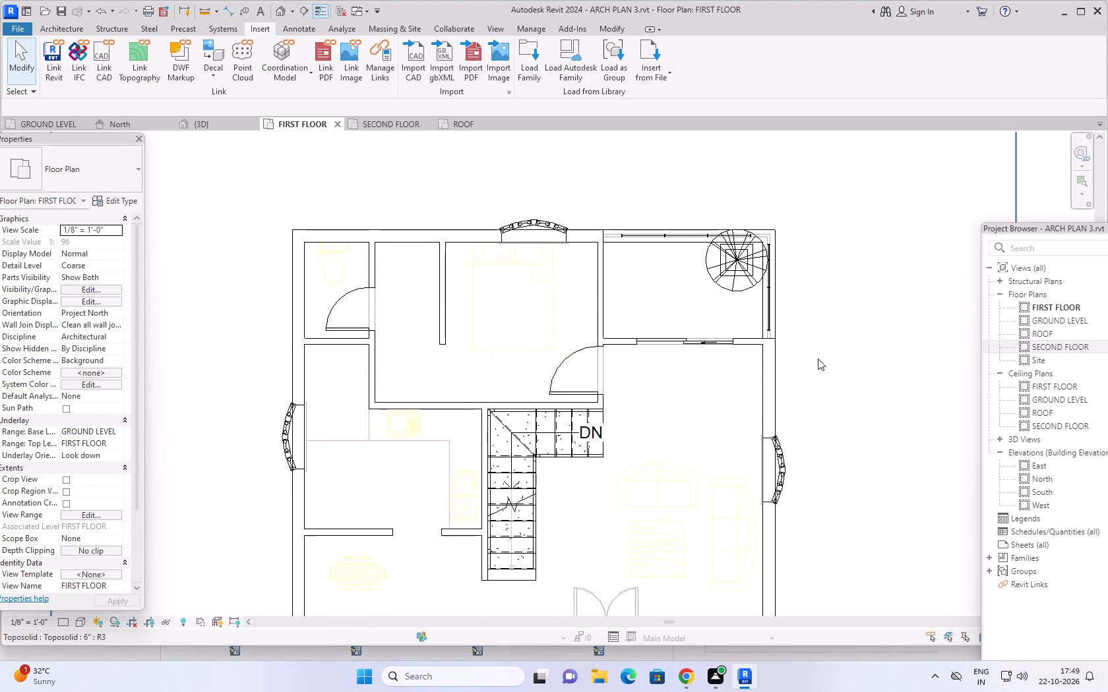
{"action": "scroll", "coordinate": [818, 362], "scroll_direction": "down", "scroll_amount": 2}
{"action": "middle_click_drag", "start_coordinate": [828, 403], "coordinate": [782, 331]}
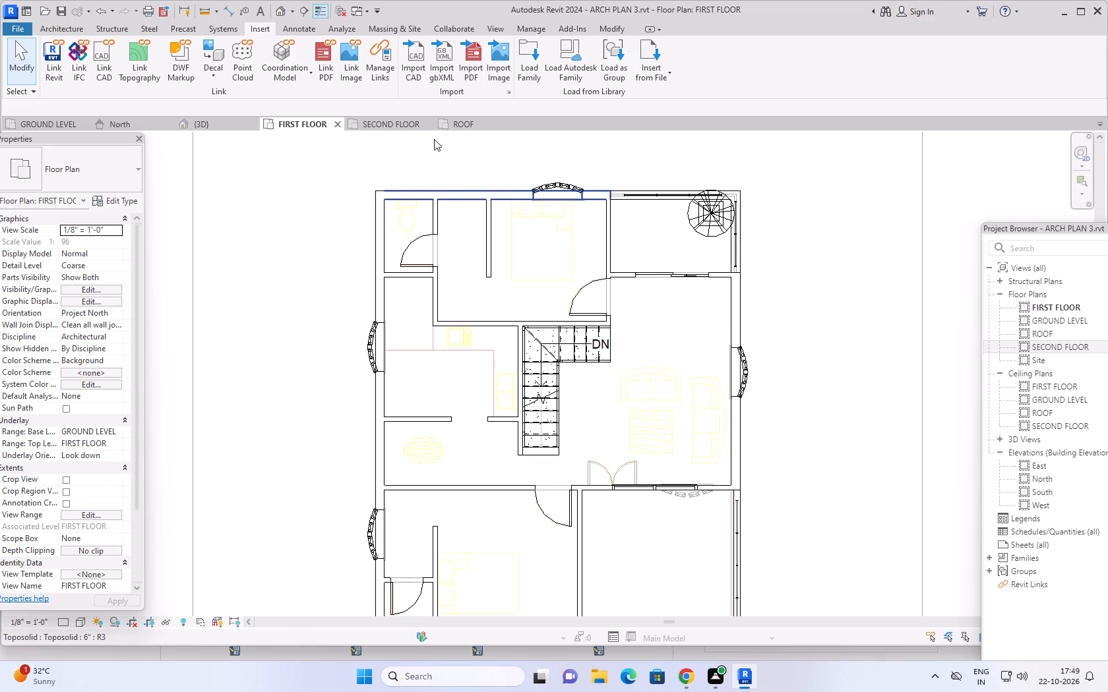
{"action": "left_click", "coordinate": [388, 123]}
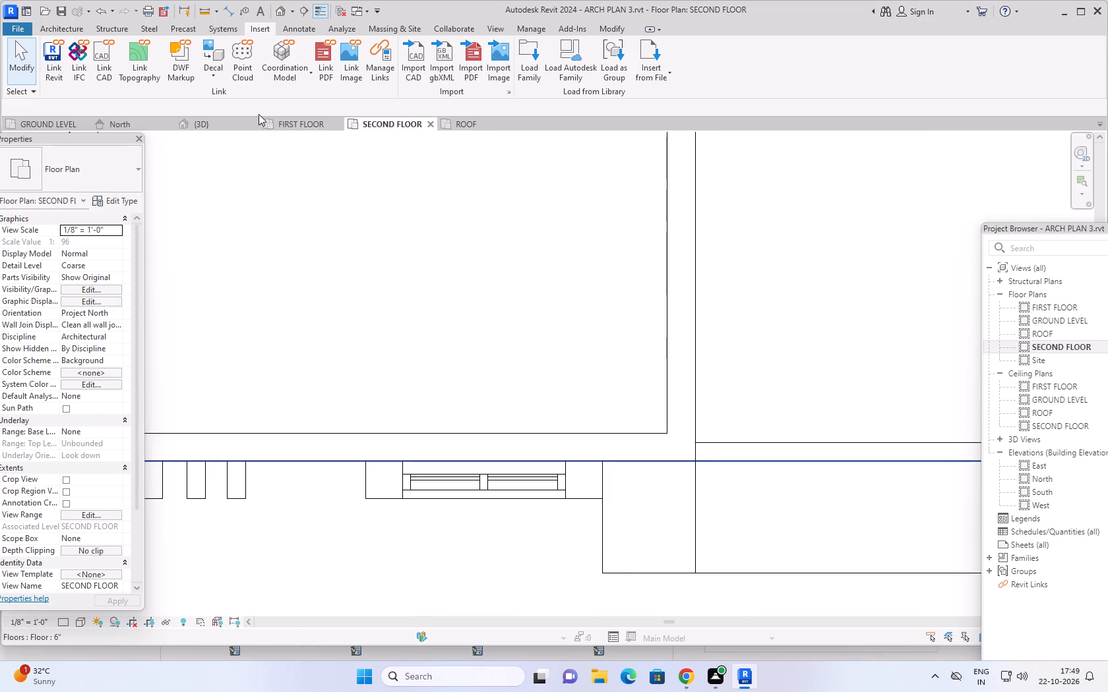
{"action": "left_click", "coordinate": [224, 126]}
{"action": "scroll", "coordinate": [599, 414], "scroll_direction": "down", "scroll_amount": 3}
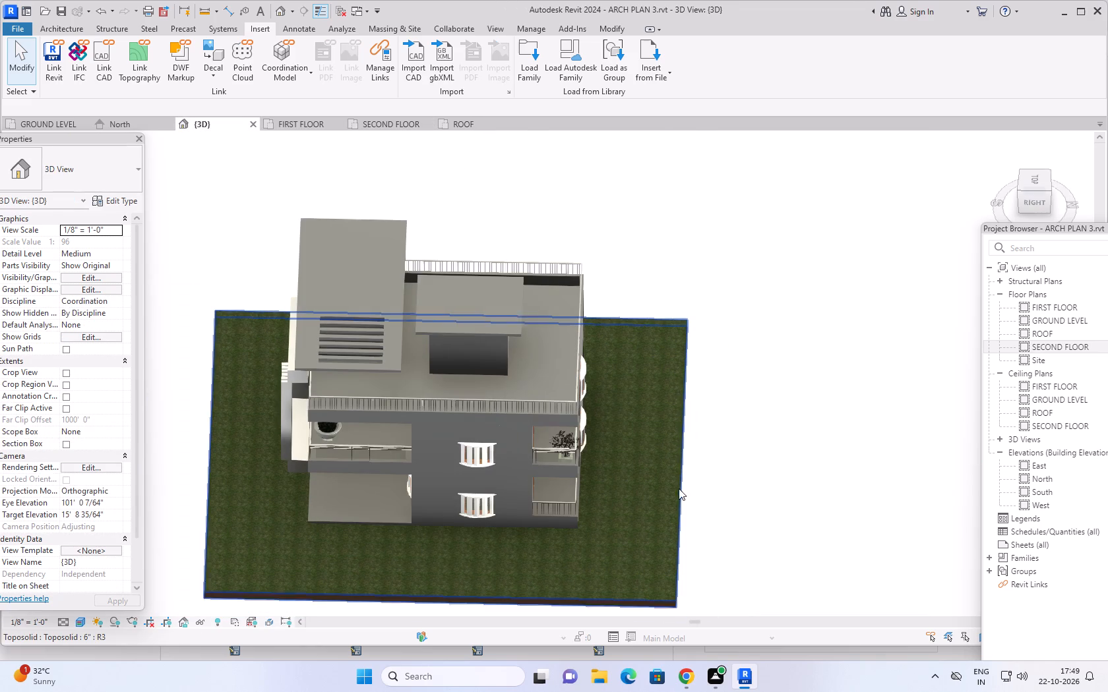
{"action": "middle_click_drag", "start_coordinate": [713, 486], "coordinate": [744, 393], "text": "shift"}
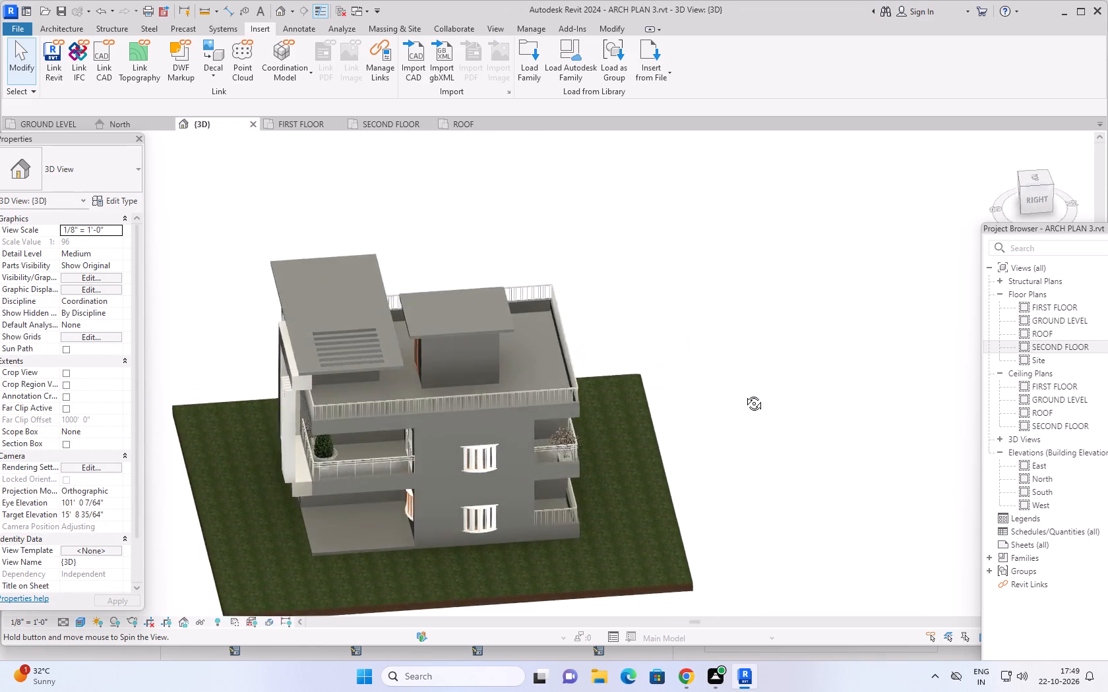
{"action": "middle_click_drag", "start_coordinate": [744, 393], "coordinate": [750, 314], "text": "shift"}
{"action": "middle_click_drag", "start_coordinate": [687, 453], "coordinate": [786, 450], "text": "shift"}
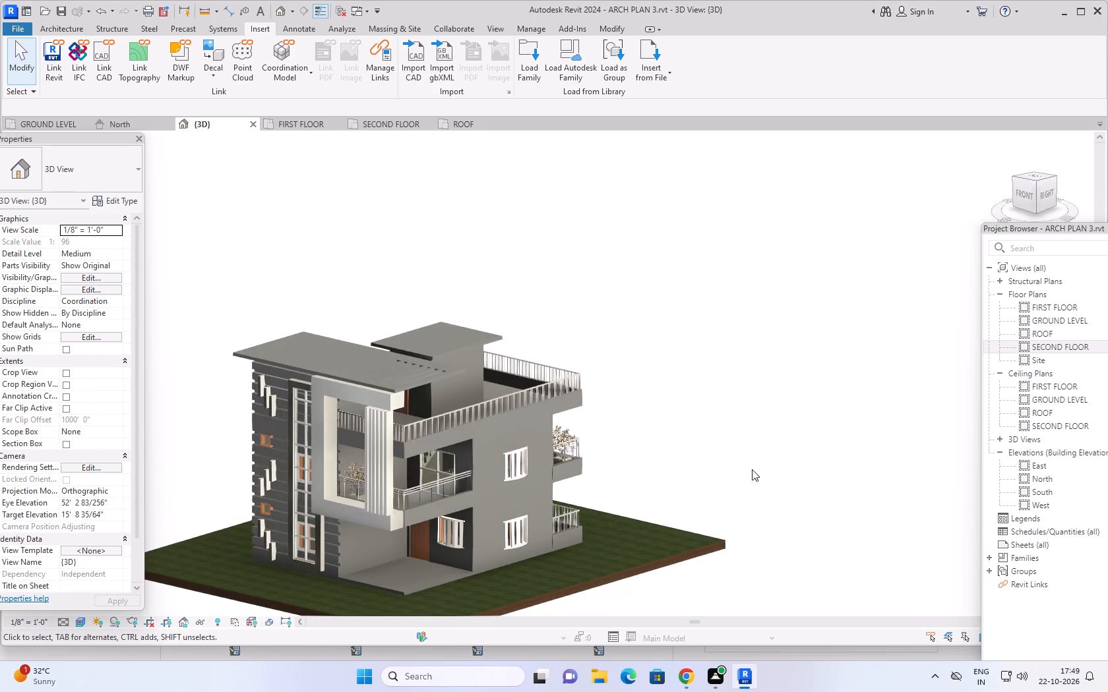
{"action": "middle_click_drag", "start_coordinate": [662, 490], "coordinate": [762, 463], "text": "shift"}
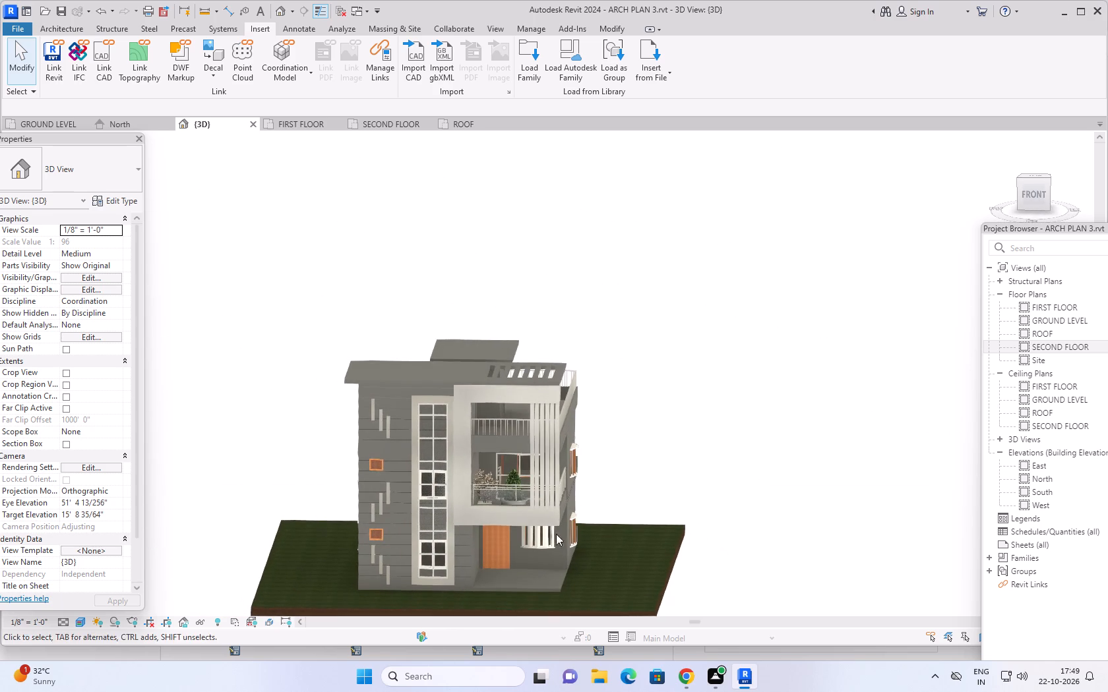
{"action": "scroll", "coordinate": [507, 514], "scroll_direction": "up", "scroll_amount": 7}
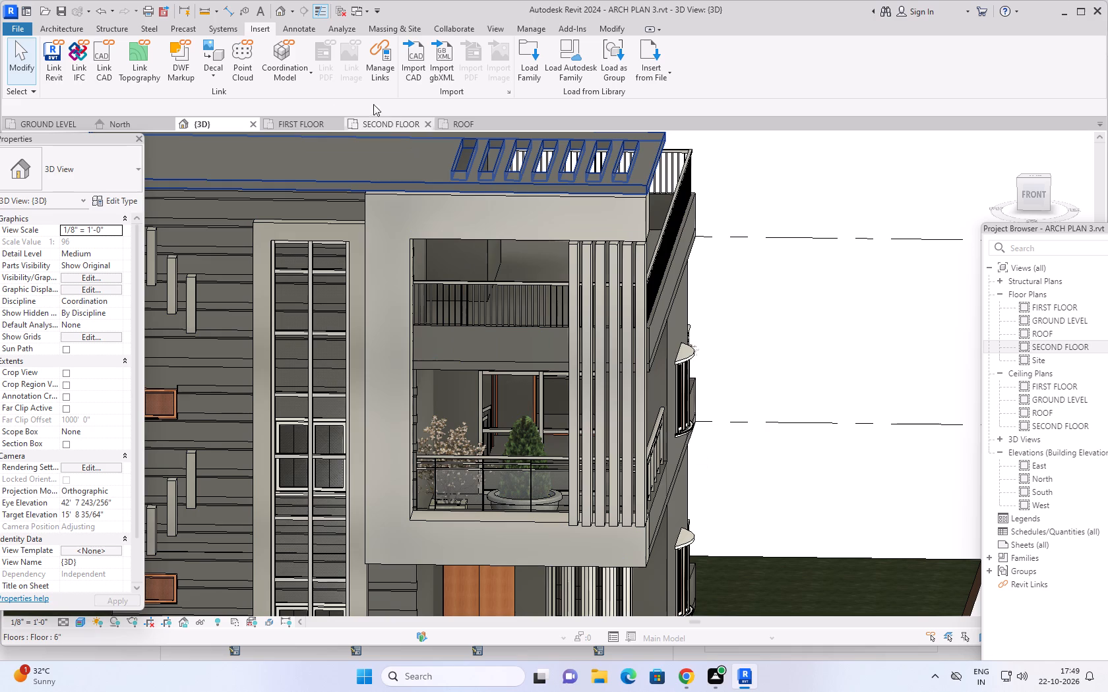
Copy the front balcony's planting urn with juniper and 2'x2' planter with cherry tree from the first floor, aligned to SECOND FLOOR.
{"action": "left_click", "coordinate": [290, 123]}
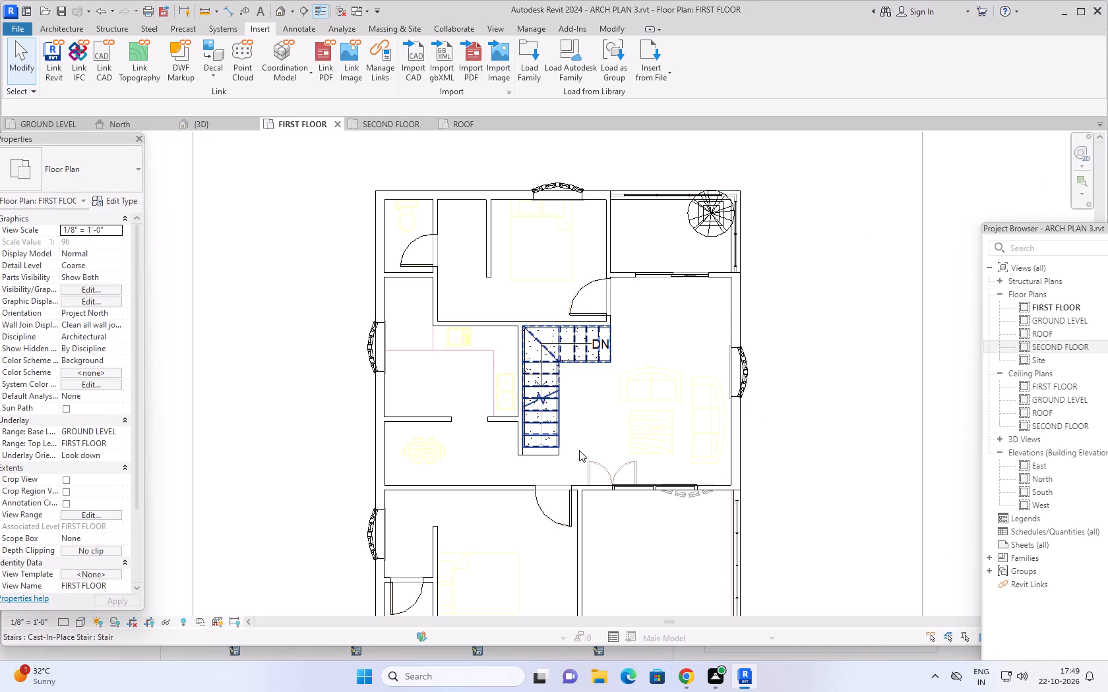
{"action": "scroll", "coordinate": [616, 426], "scroll_direction": "down", "scroll_amount": 2}
{"action": "middle_click_drag", "start_coordinate": [632, 413], "coordinate": [561, 258]}
{"action": "scroll", "coordinate": [569, 446], "scroll_direction": "up", "scroll_amount": 4}
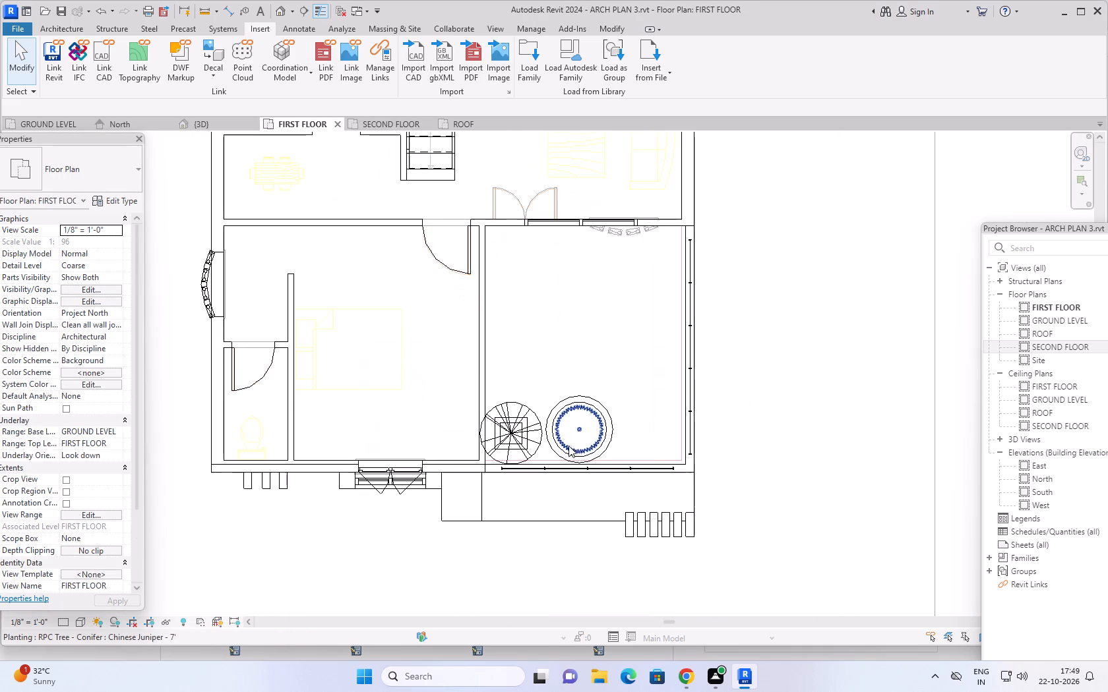
{"action": "scroll", "coordinate": [610, 425], "scroll_direction": "up", "scroll_amount": 3}
{"action": "left_click", "coordinate": [610, 425]}
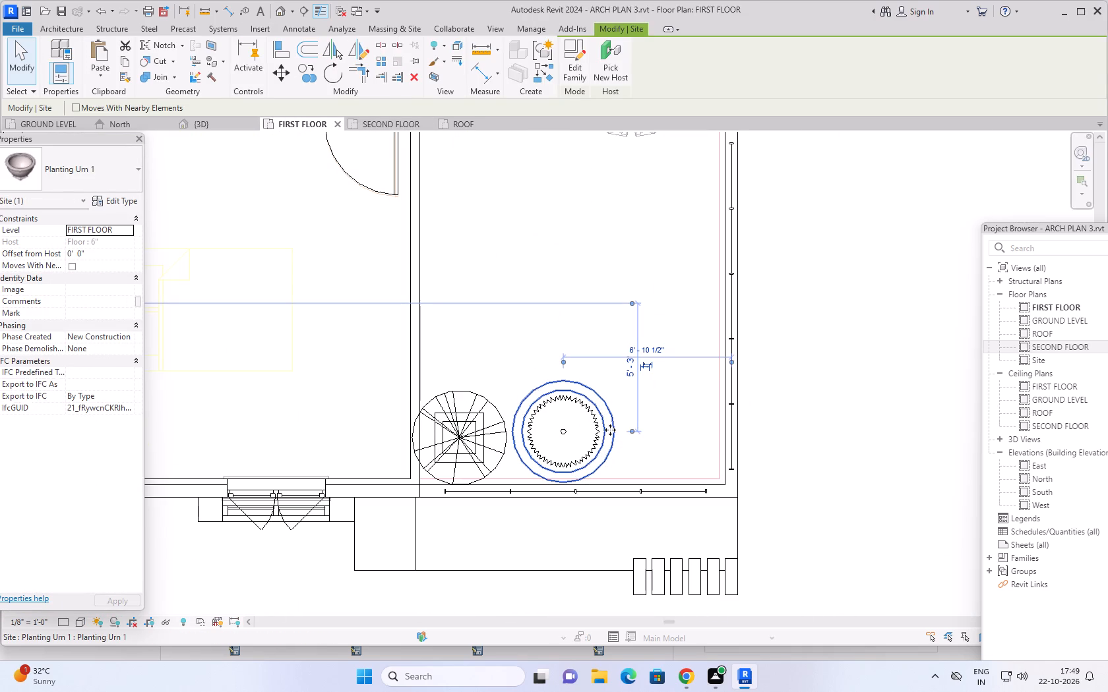
{"action": "left_click", "coordinate": [593, 440], "text": "ctrl"}
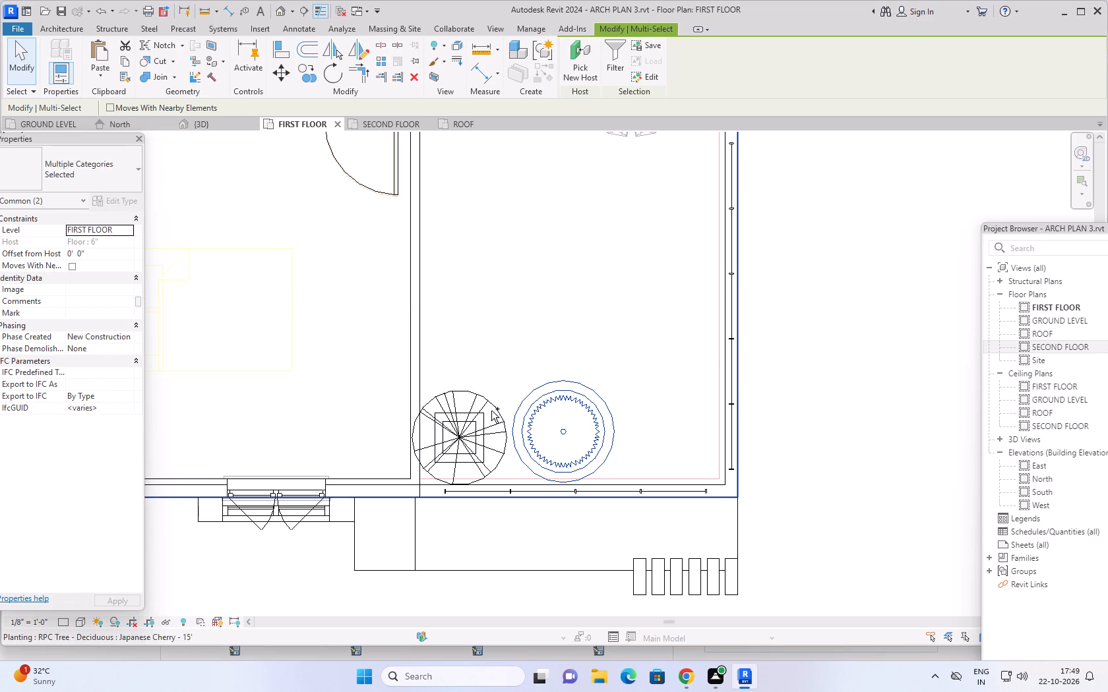
{"action": "left_click", "coordinate": [494, 403], "text": "ctrl"}
{"action": "left_click", "coordinate": [485, 420], "text": "ctrl"}
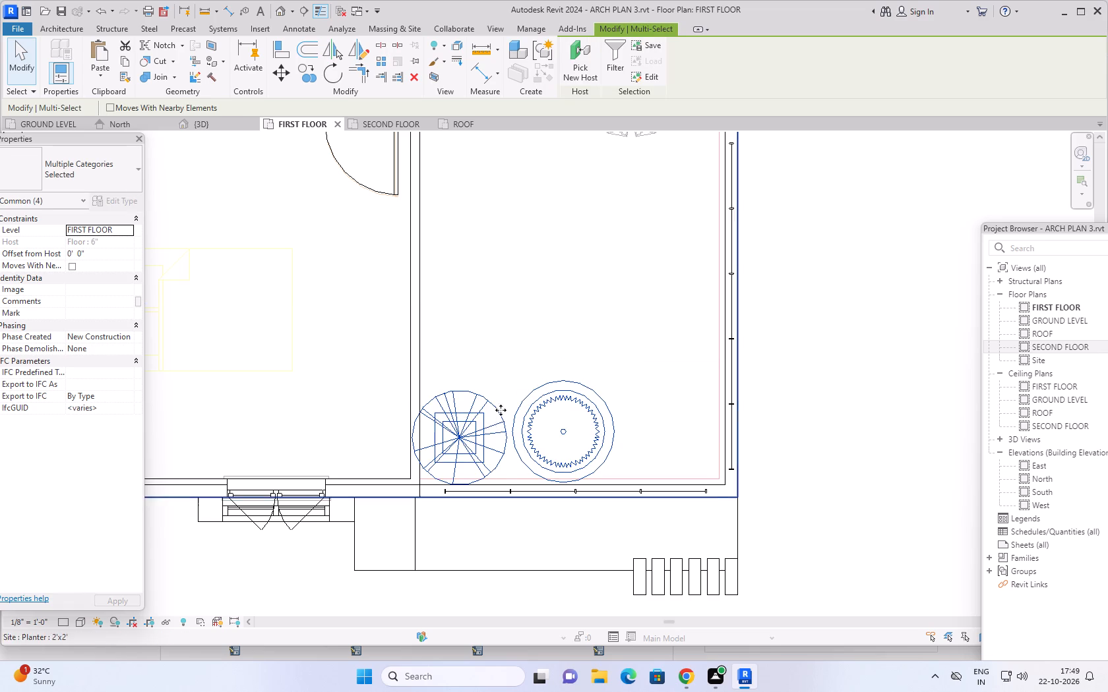
{"action": "scroll", "coordinate": [567, 347], "scroll_direction": "down", "scroll_amount": 7}
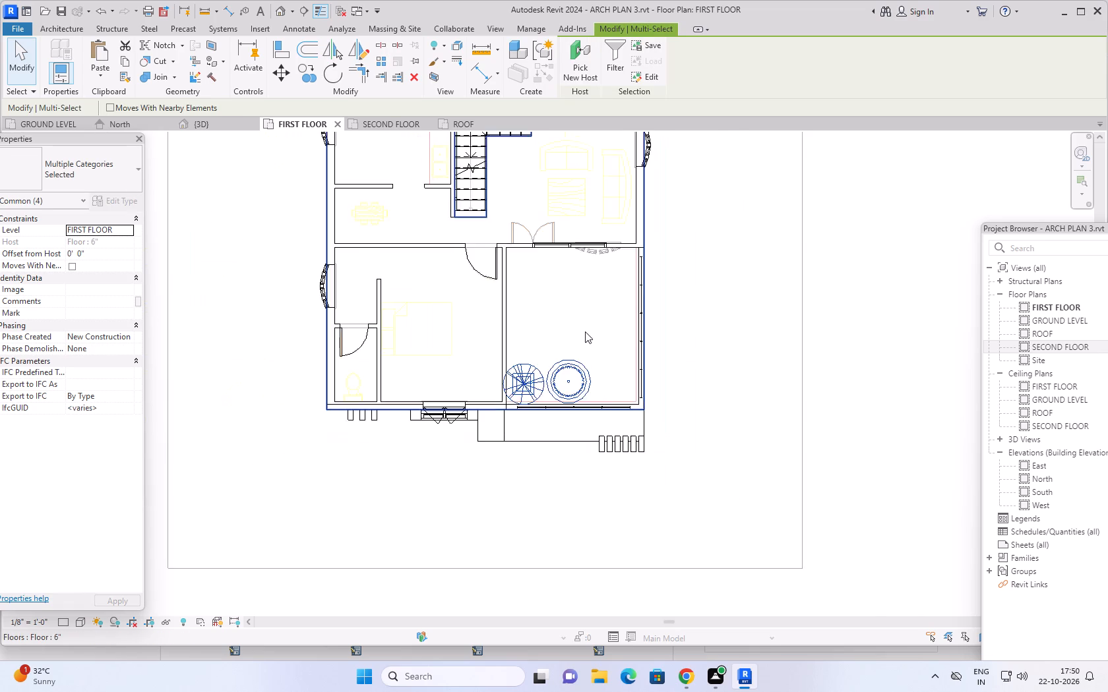
{"action": "scroll", "coordinate": [585, 332], "scroll_direction": "down", "scroll_amount": 2}
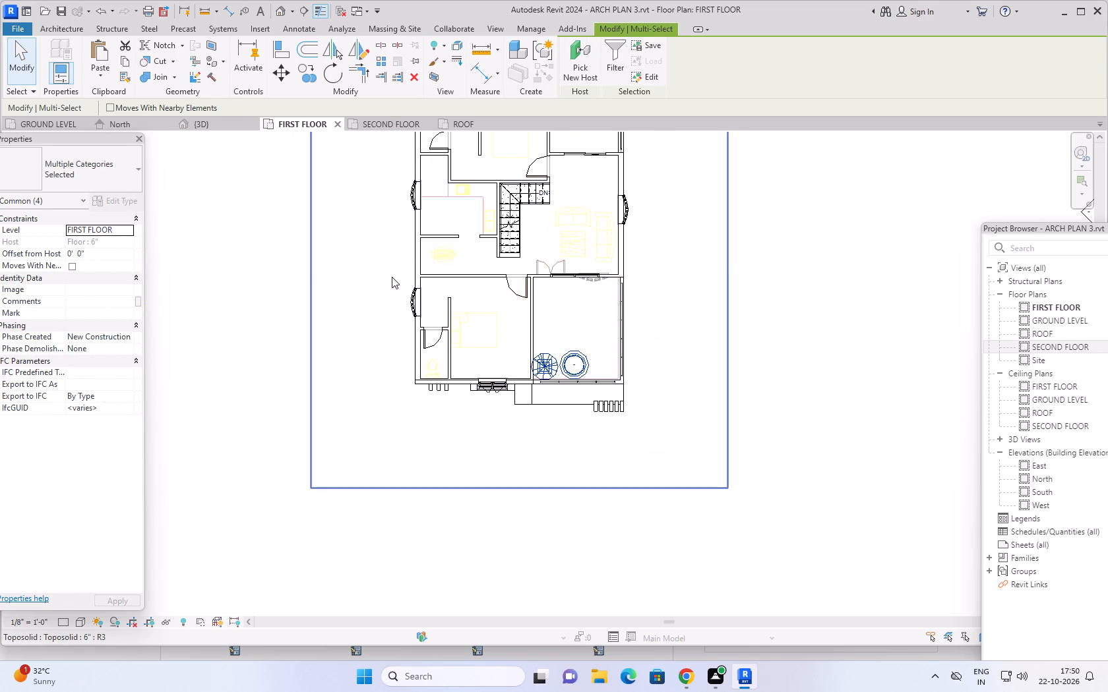
{"action": "left_click", "coordinate": [125, 61]}
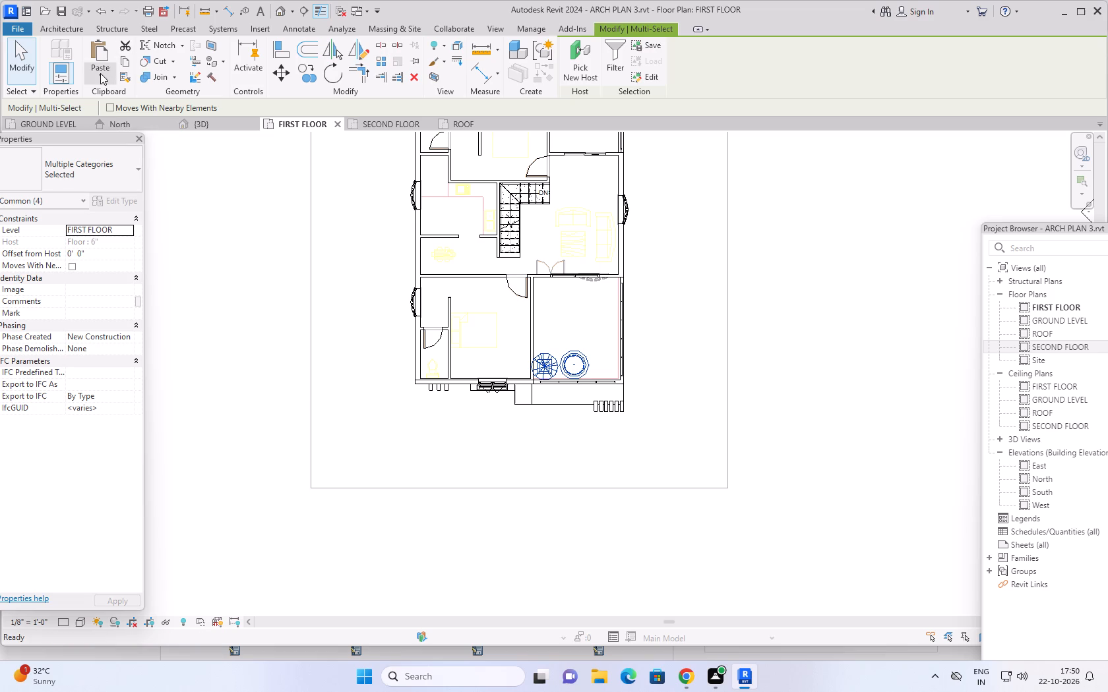
{"action": "left_click", "coordinate": [100, 73]}
{"action": "left_click", "coordinate": [144, 119]}
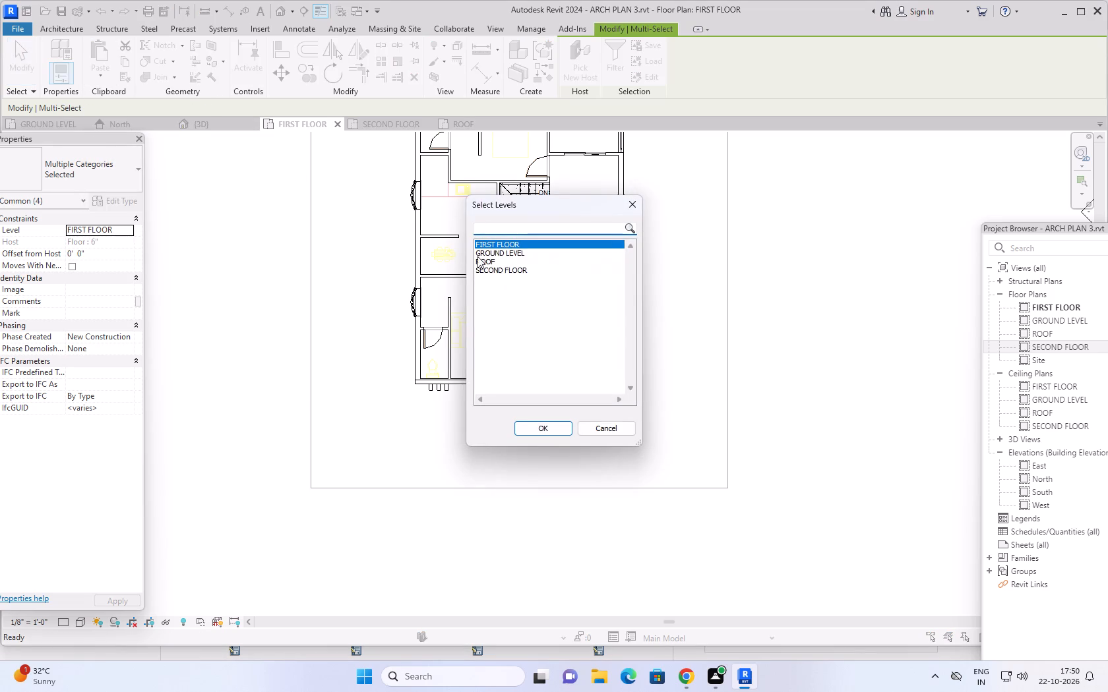
{"action": "left_click", "coordinate": [497, 270]}
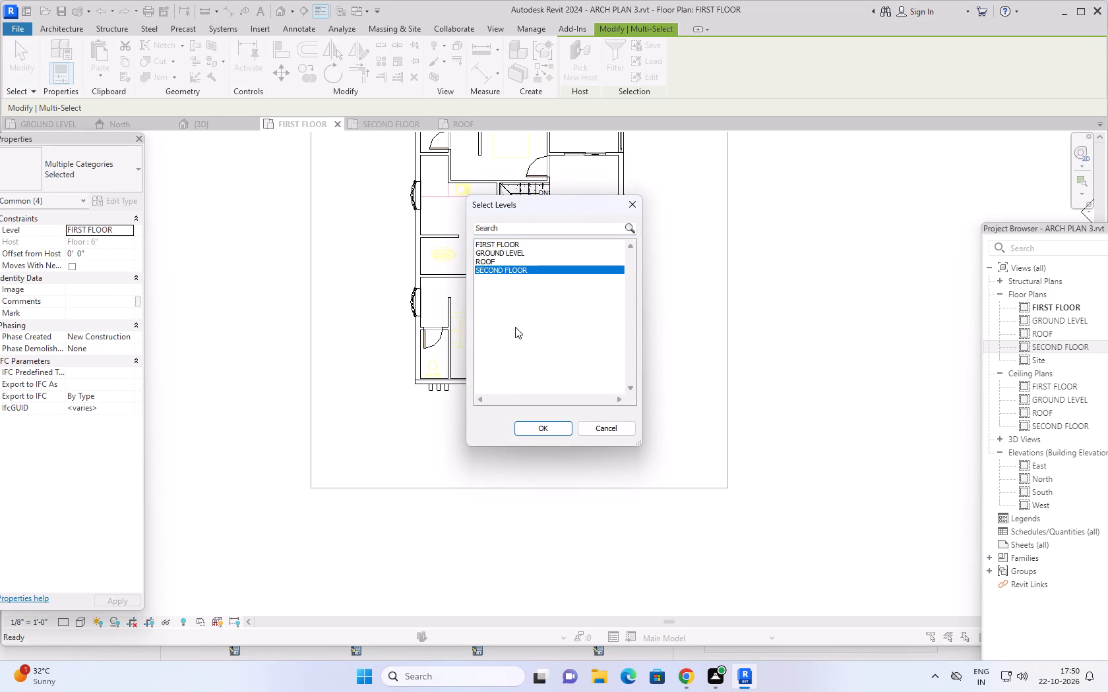
{"action": "left_click", "coordinate": [546, 430]}
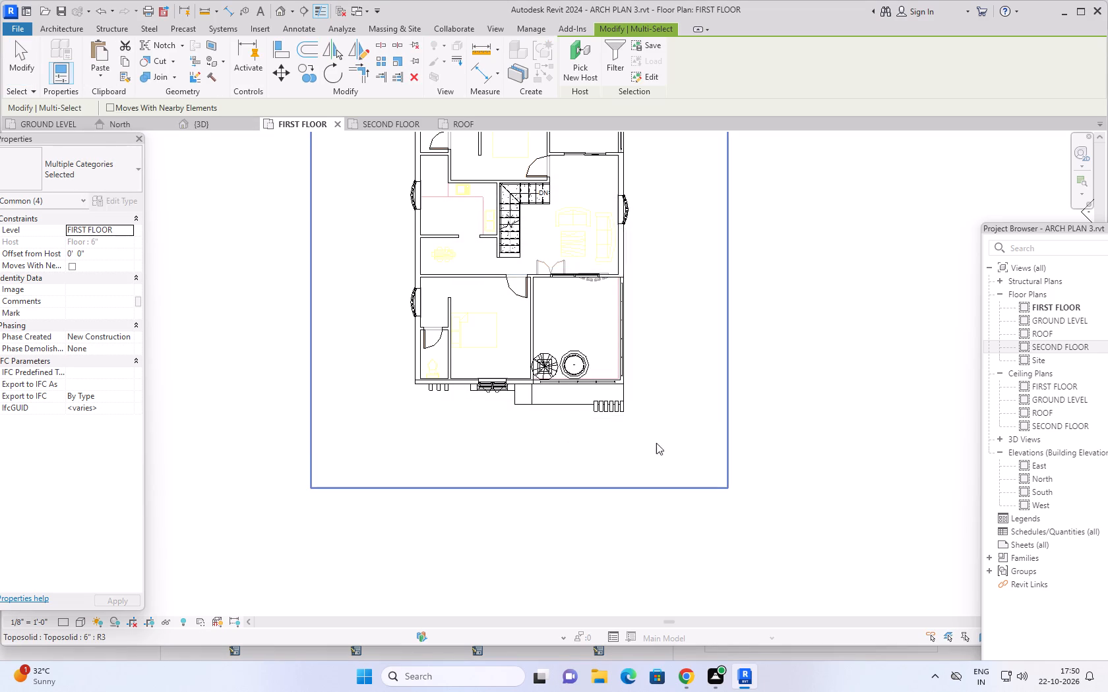
Copy the first-floor rear balcony's planter and Japanese Cherry tree, aligned to GROUND LEVEL.
{"action": "scroll", "coordinate": [745, 349], "scroll_direction": "down", "scroll_amount": 2}
{"action": "middle_click_drag", "start_coordinate": [795, 250], "coordinate": [710, 410]}
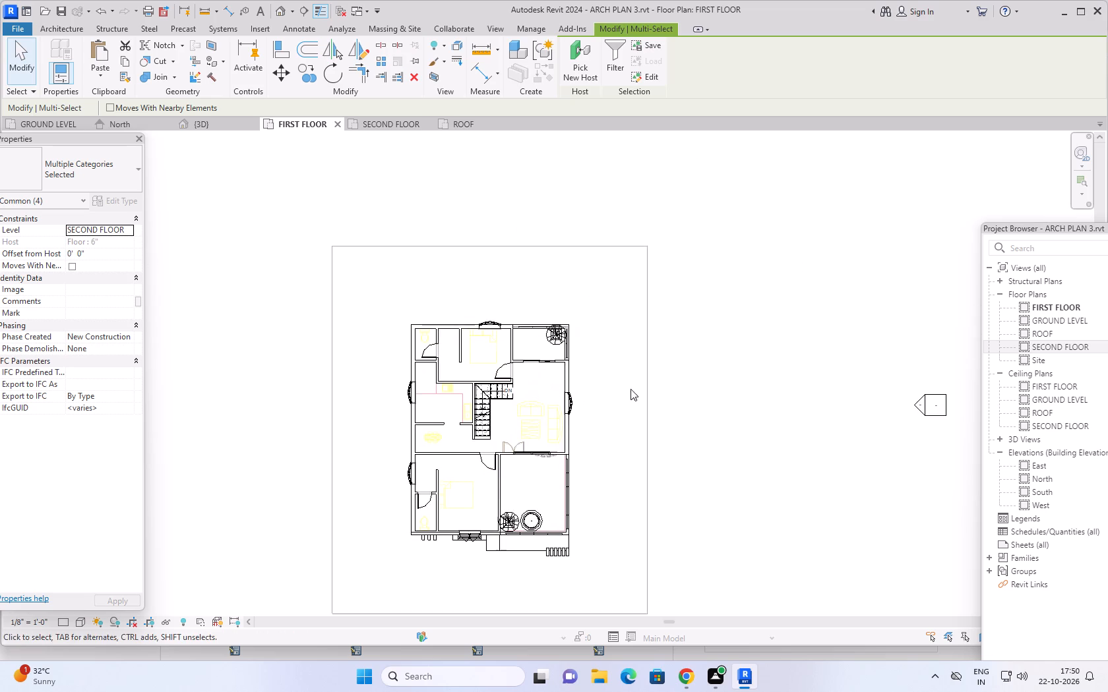
{"action": "scroll", "coordinate": [586, 349], "scroll_direction": "up", "scroll_amount": 8}
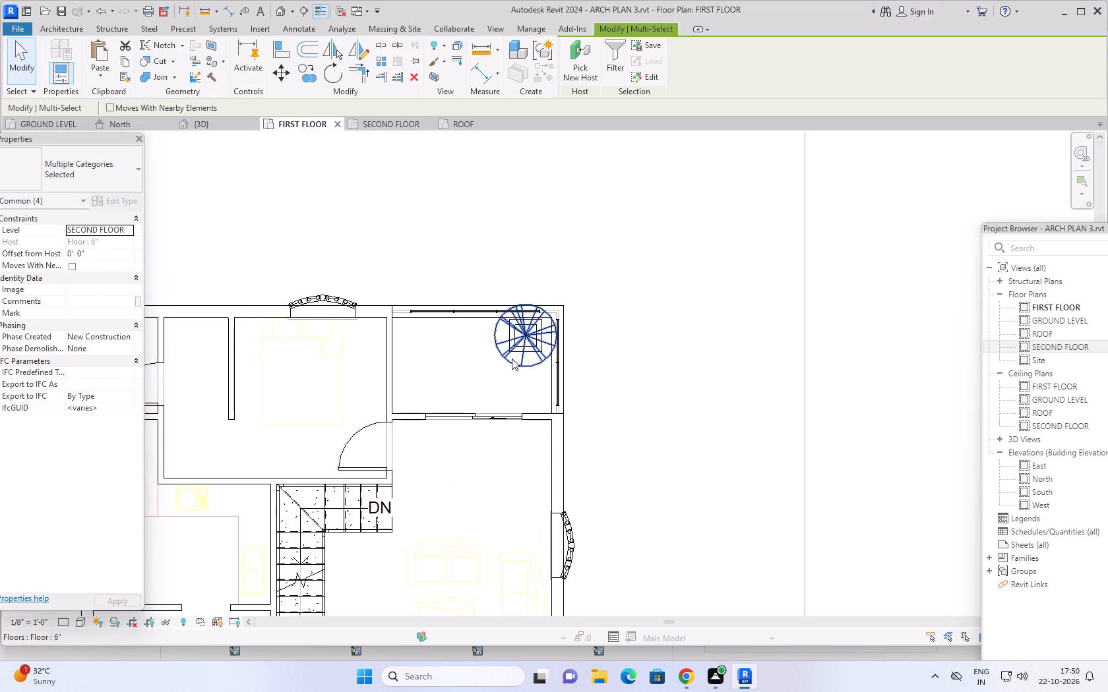
{"action": "scroll", "coordinate": [514, 362], "scroll_direction": "up", "scroll_amount": 4}
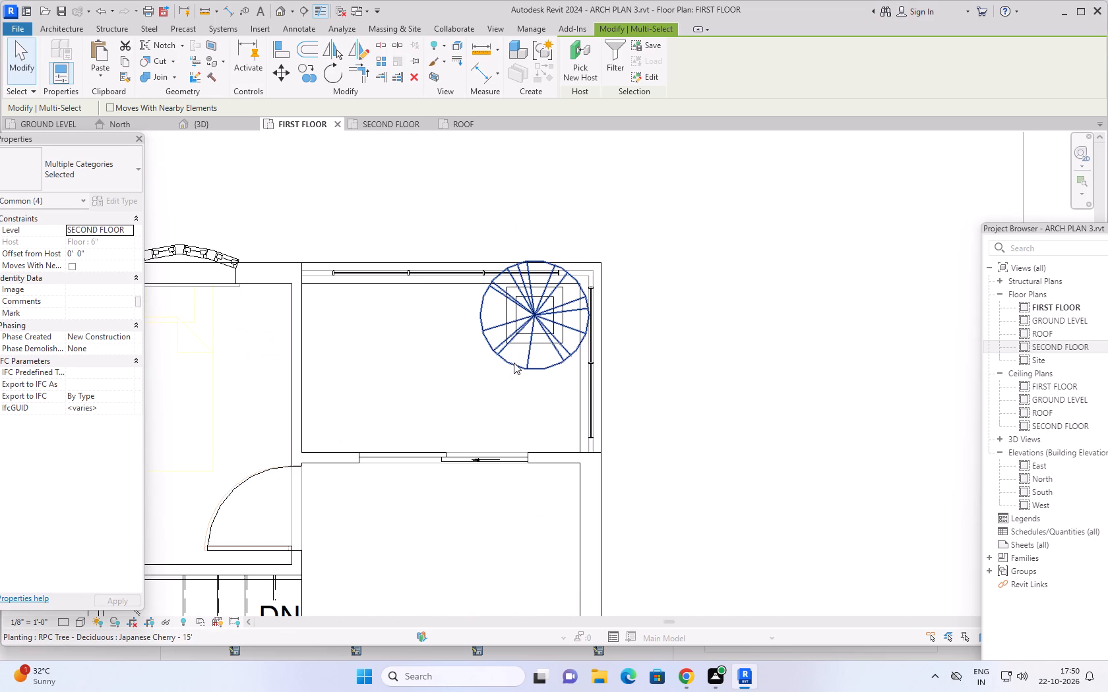
{"action": "left_click", "coordinate": [514, 363]}
{"action": "left_click", "coordinate": [520, 337], "text": "ctrl"}
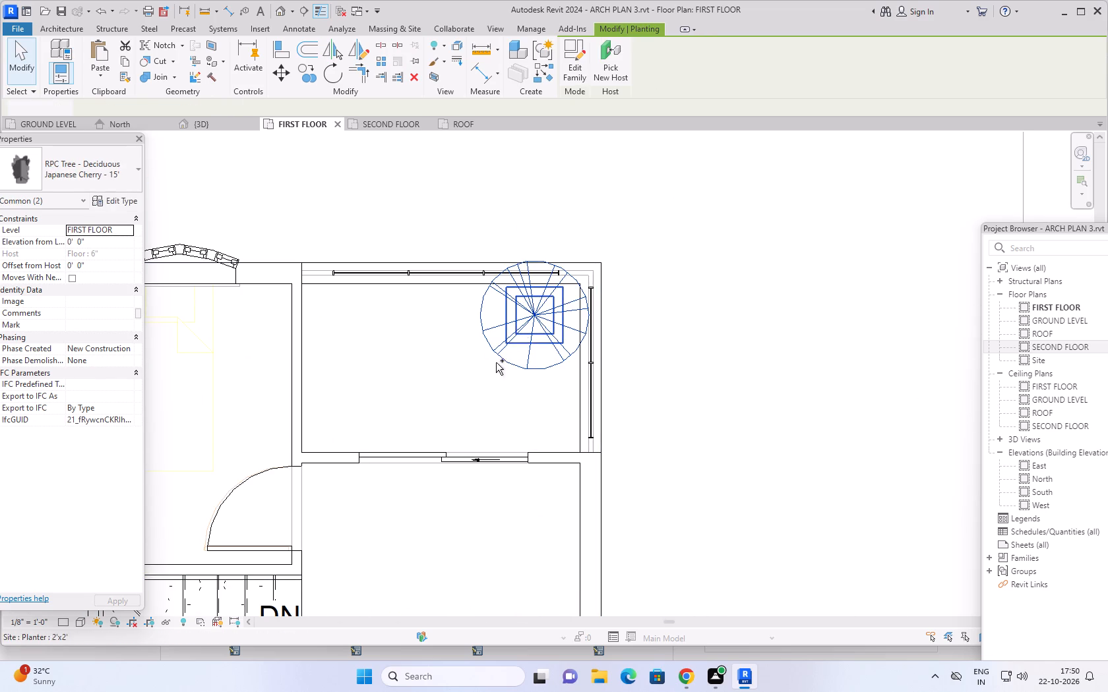
{"action": "left_click", "coordinate": [122, 61]}
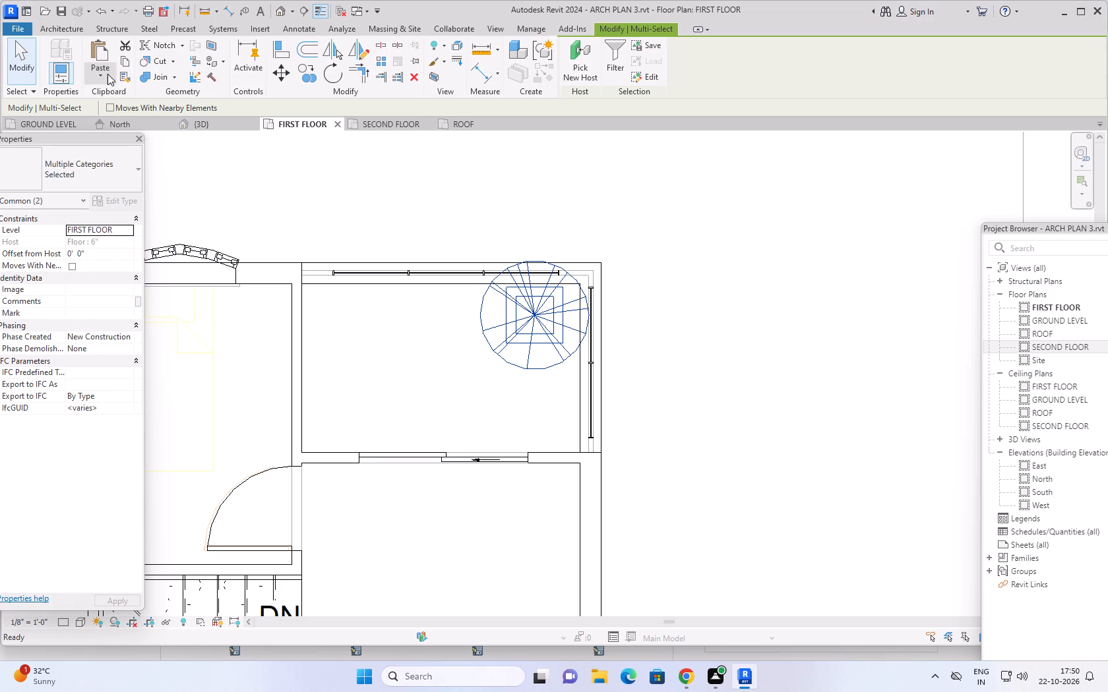
{"action": "left_click", "coordinate": [105, 78]}
{"action": "left_click", "coordinate": [171, 127]}
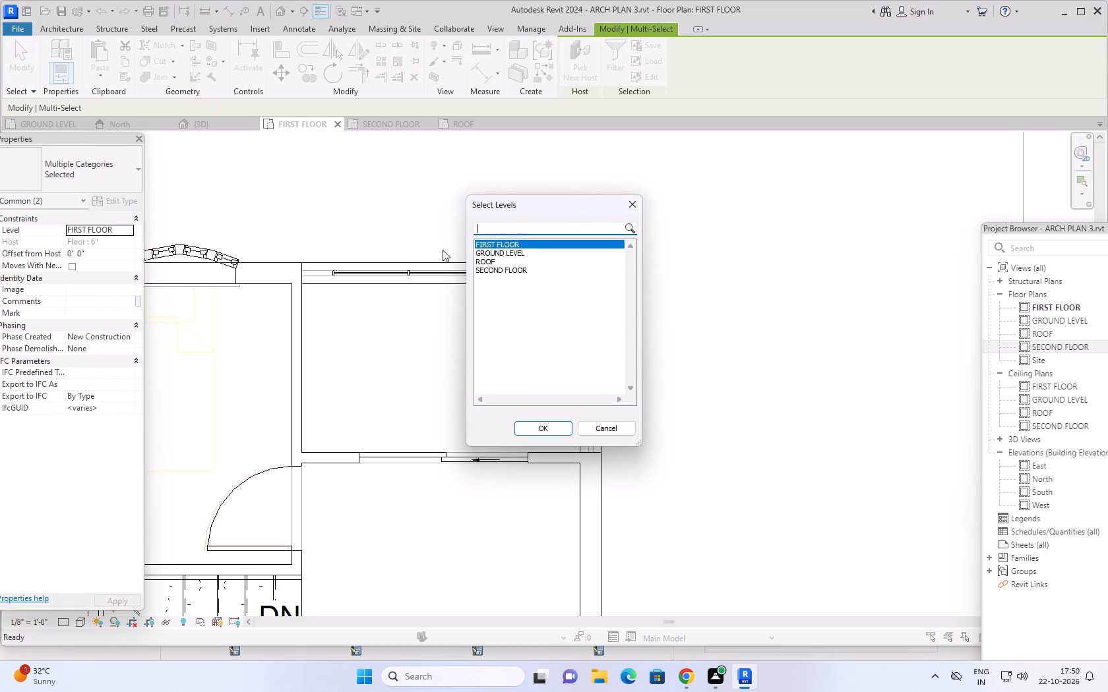
{"action": "left_click", "coordinate": [498, 253]}
{"action": "left_click", "coordinate": [541, 427]}
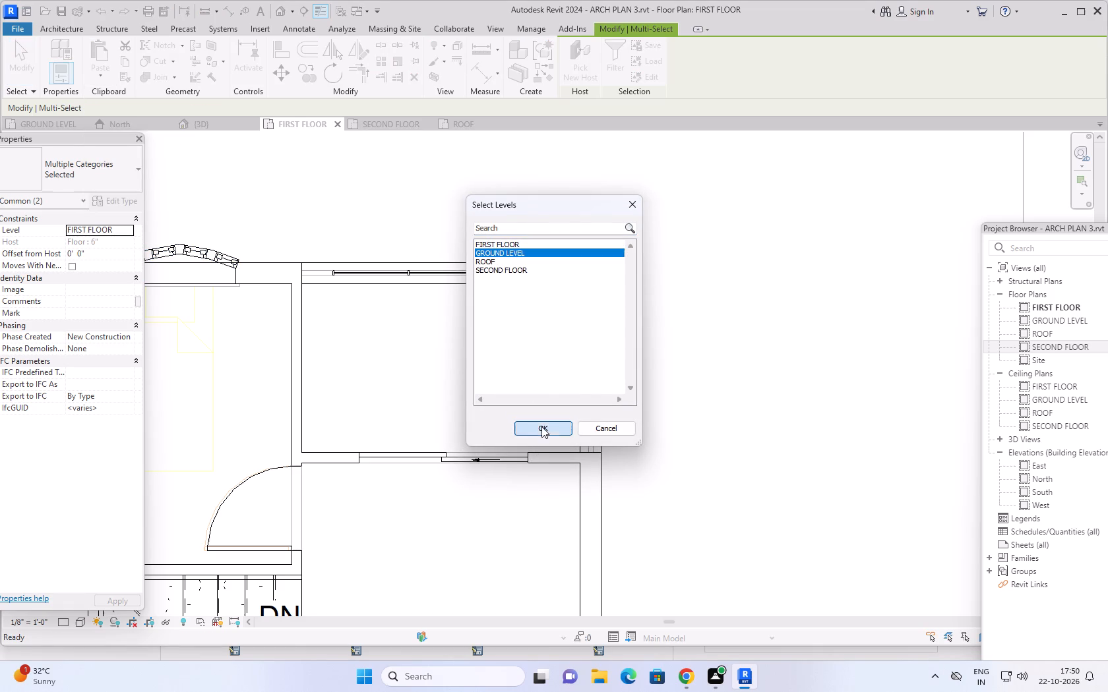
Inspect the copied plants on the ground-level and second-floor balconies in 3D from the side and front.
{"action": "scroll", "coordinate": [684, 388], "scroll_direction": "down", "scroll_amount": 5}
{"action": "middle_click_drag", "start_coordinate": [711, 440], "coordinate": [689, 447], "text": "shift"}
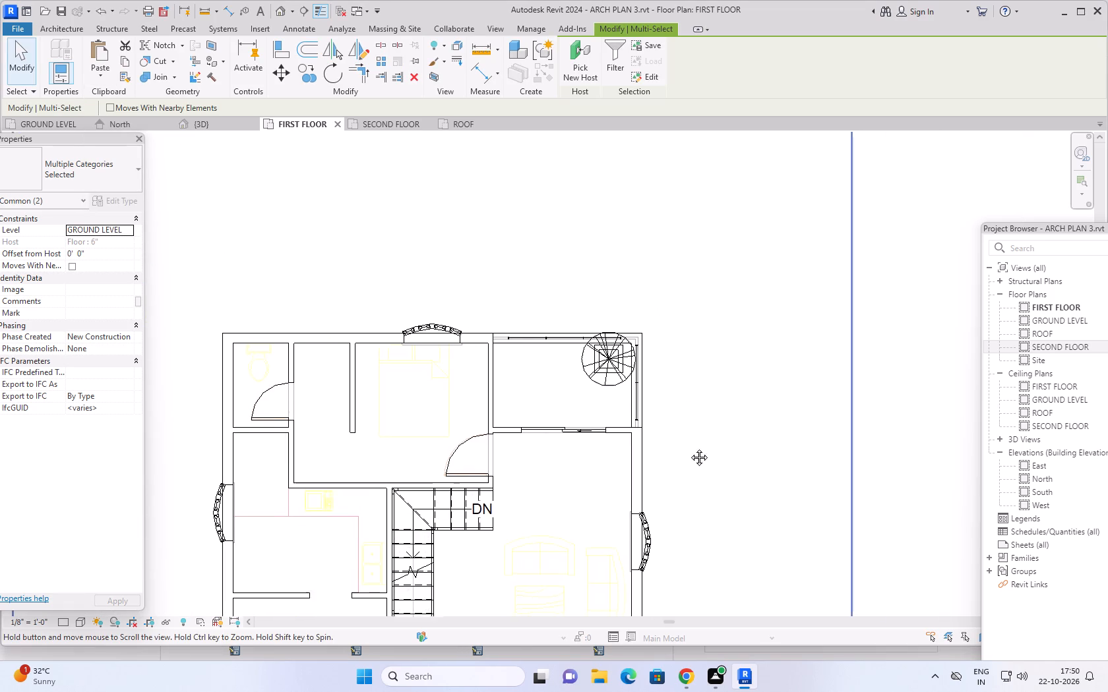
{"action": "middle_click_drag", "start_coordinate": [689, 447], "coordinate": [655, 404], "text": "shift"}
{"action": "left_click", "coordinate": [200, 119]}
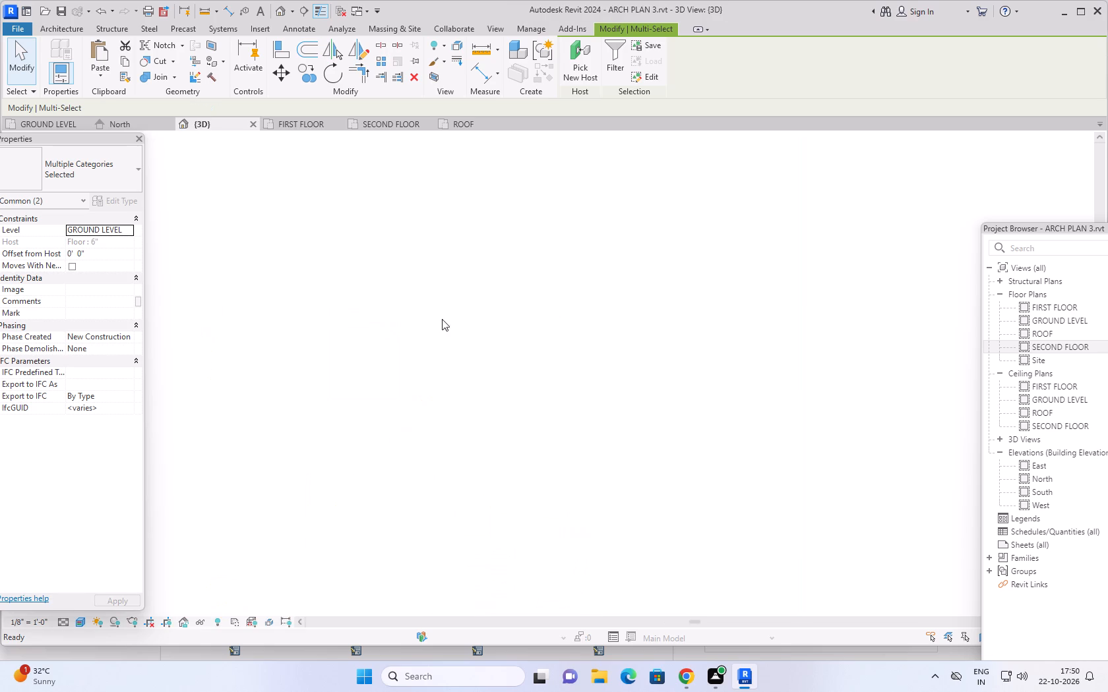
{"action": "scroll", "coordinate": [529, 404], "scroll_direction": "down", "scroll_amount": 1}
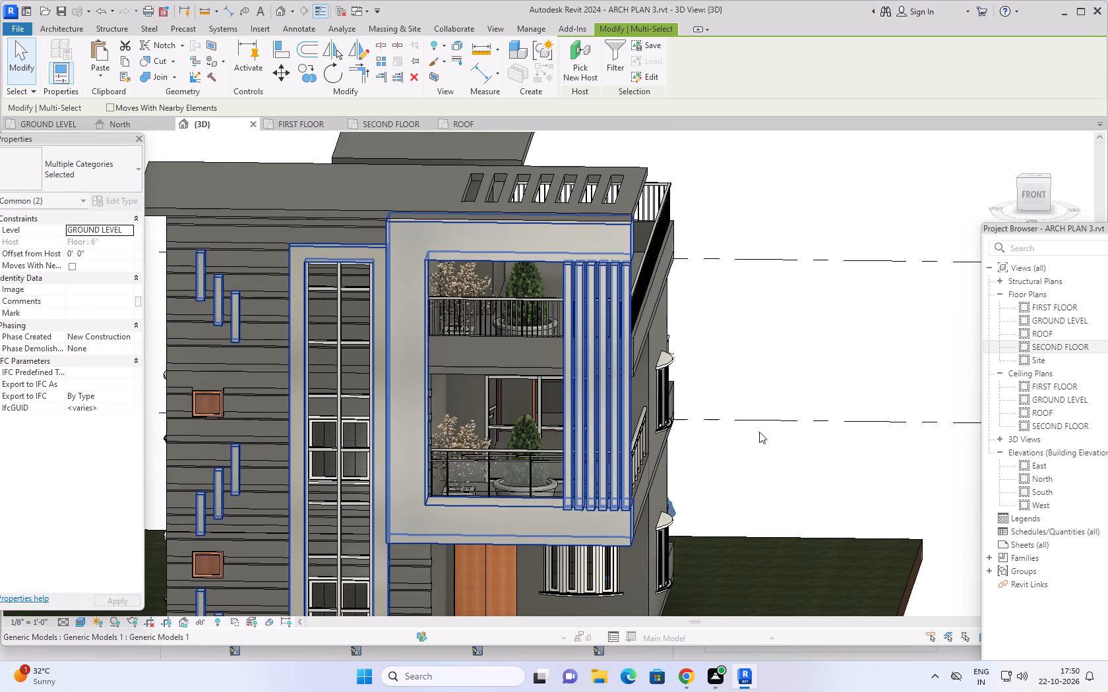
{"action": "middle_click_drag", "start_coordinate": [753, 442], "coordinate": [528, 439]}
{"action": "scroll", "coordinate": [555, 443], "scroll_direction": "down", "scroll_amount": 1}
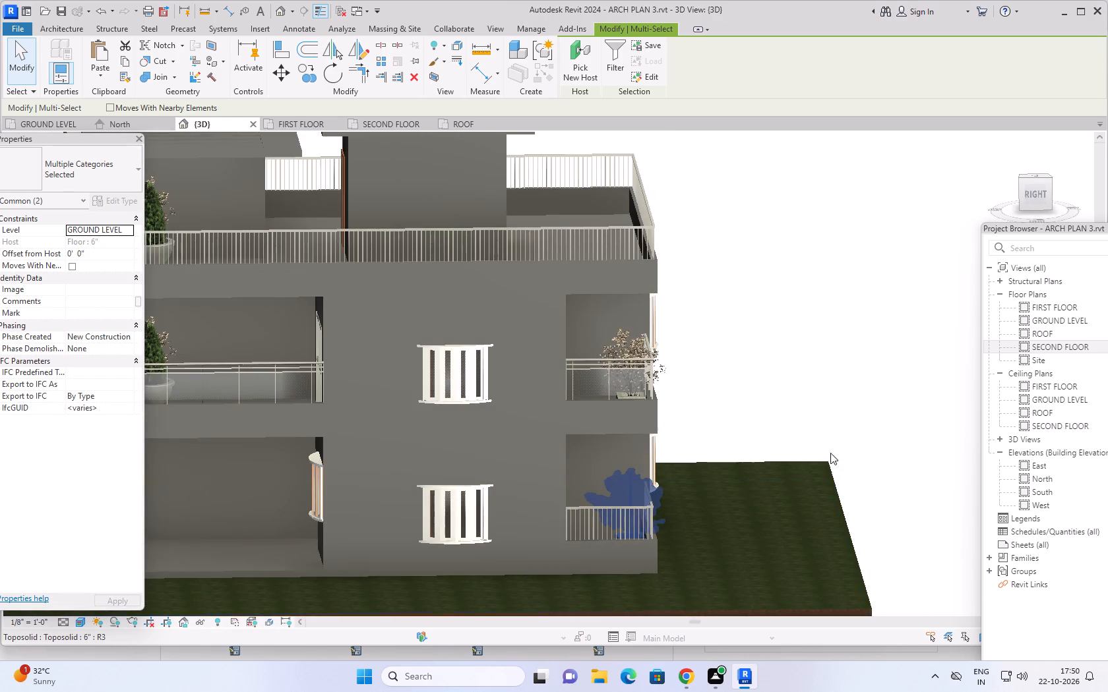
{"action": "left_click", "coordinate": [815, 405]}
{"action": "middle_click_drag", "start_coordinate": [716, 515], "coordinate": [786, 438]}
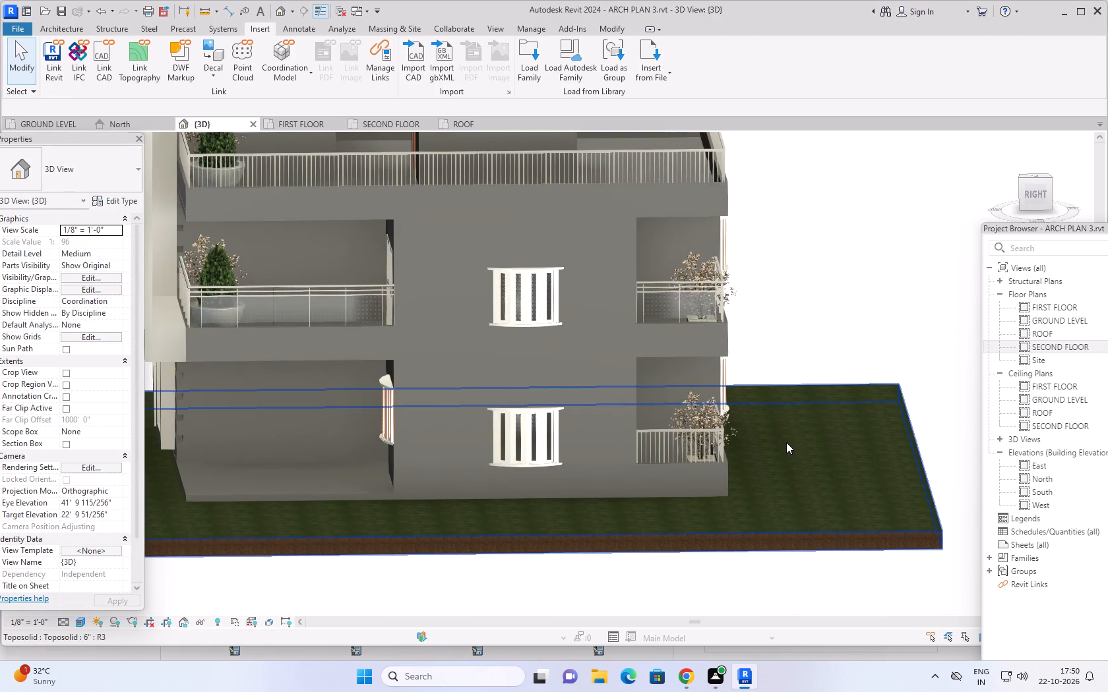
{"action": "middle_click_drag", "start_coordinate": [505, 520], "coordinate": [741, 494], "text": "shift"}
{"action": "scroll", "coordinate": [736, 471], "scroll_direction": "down", "scroll_amount": 2}
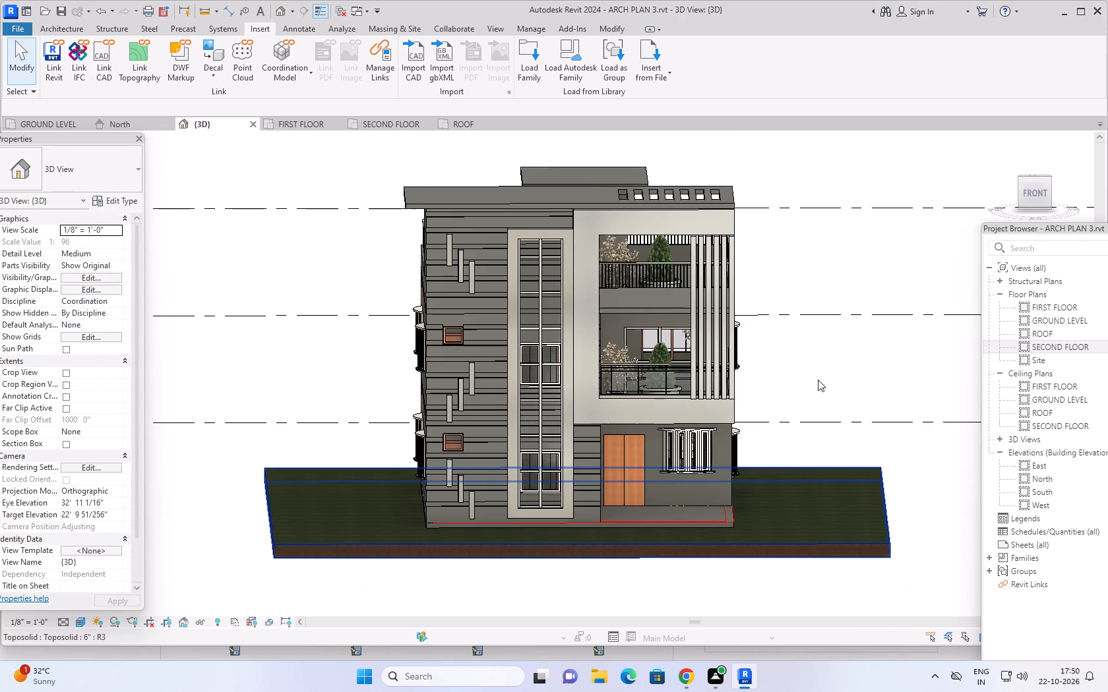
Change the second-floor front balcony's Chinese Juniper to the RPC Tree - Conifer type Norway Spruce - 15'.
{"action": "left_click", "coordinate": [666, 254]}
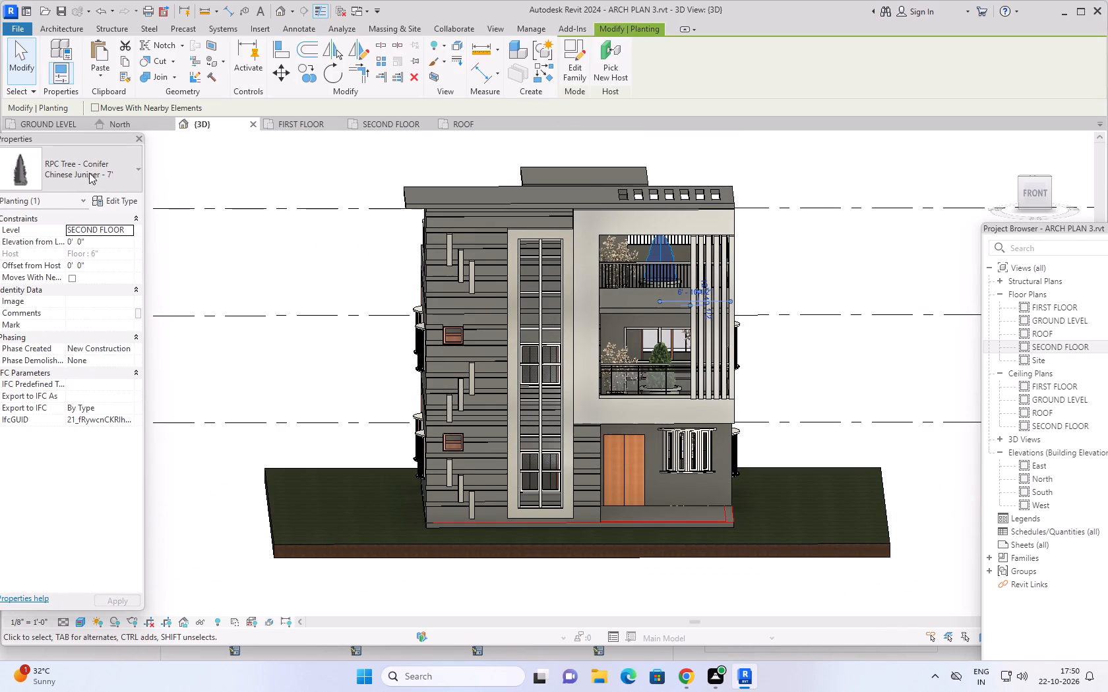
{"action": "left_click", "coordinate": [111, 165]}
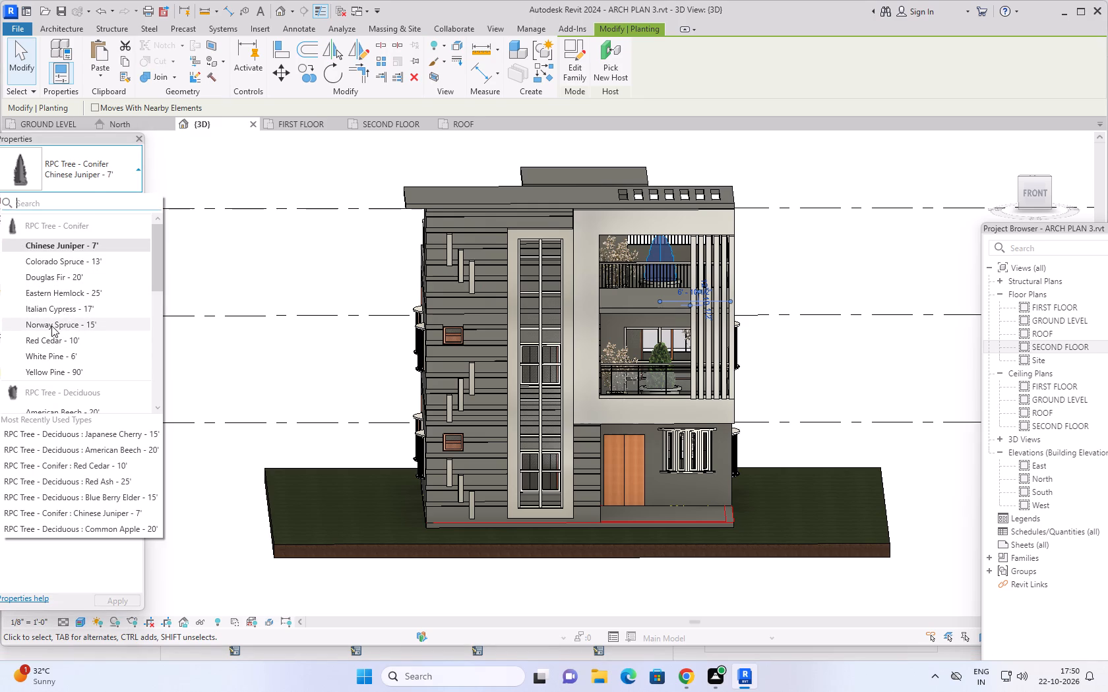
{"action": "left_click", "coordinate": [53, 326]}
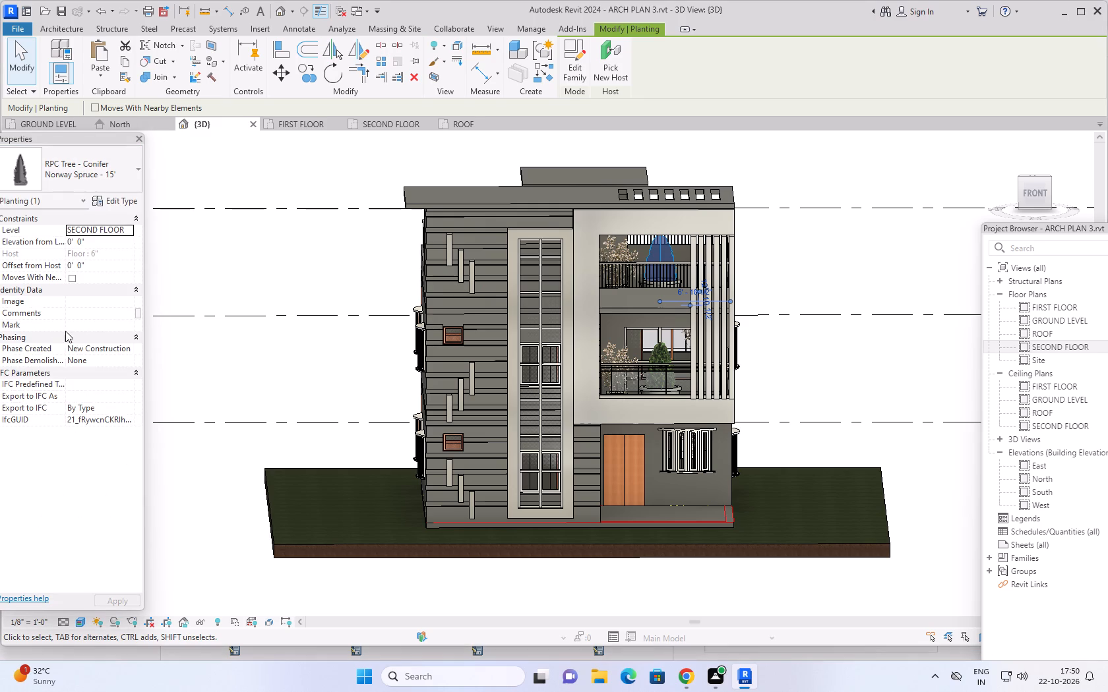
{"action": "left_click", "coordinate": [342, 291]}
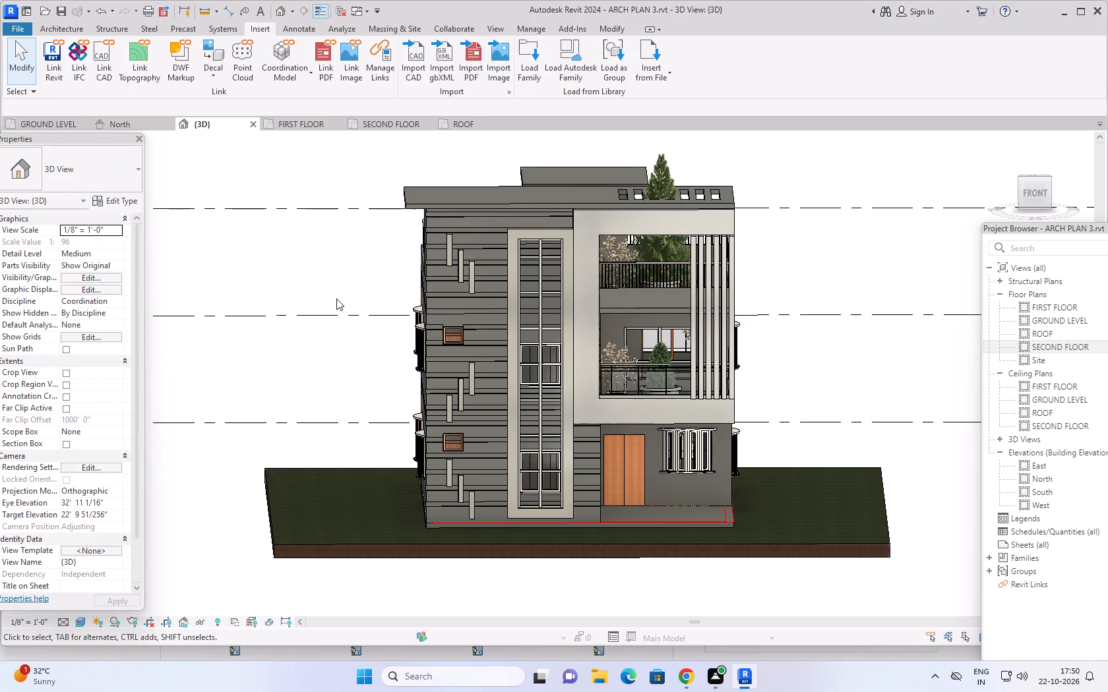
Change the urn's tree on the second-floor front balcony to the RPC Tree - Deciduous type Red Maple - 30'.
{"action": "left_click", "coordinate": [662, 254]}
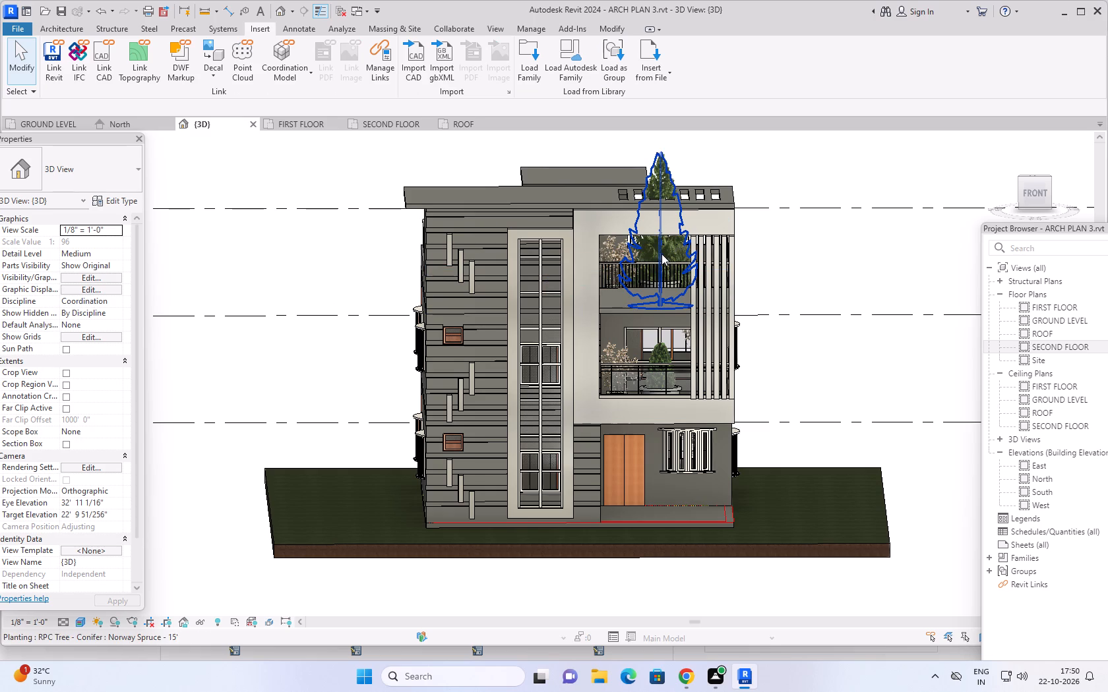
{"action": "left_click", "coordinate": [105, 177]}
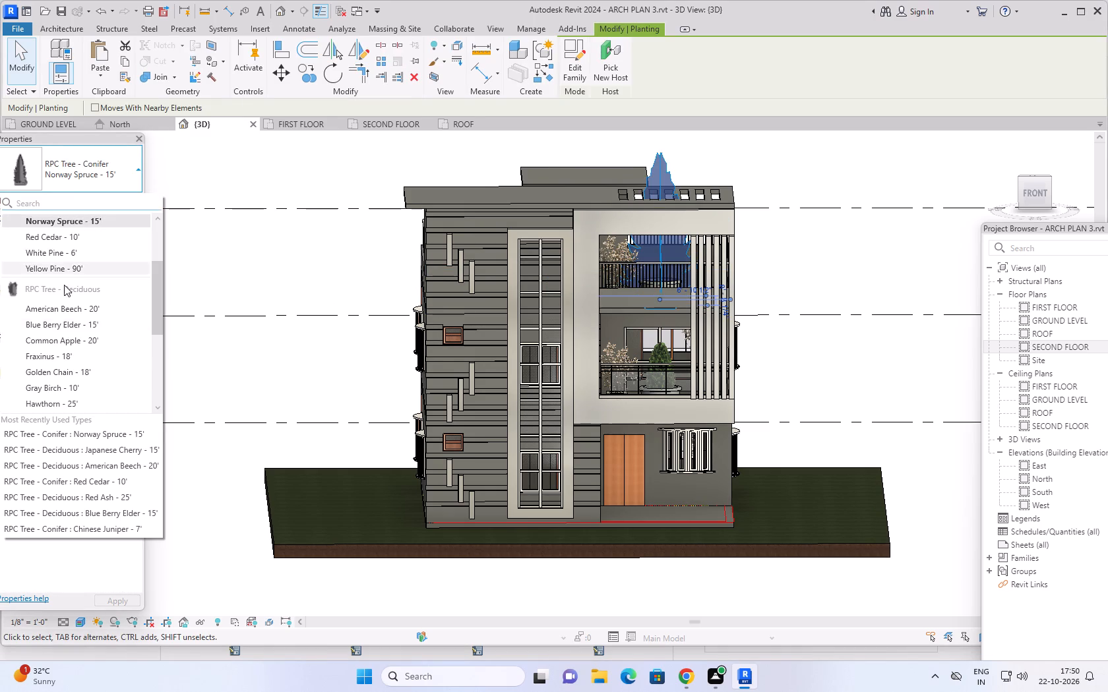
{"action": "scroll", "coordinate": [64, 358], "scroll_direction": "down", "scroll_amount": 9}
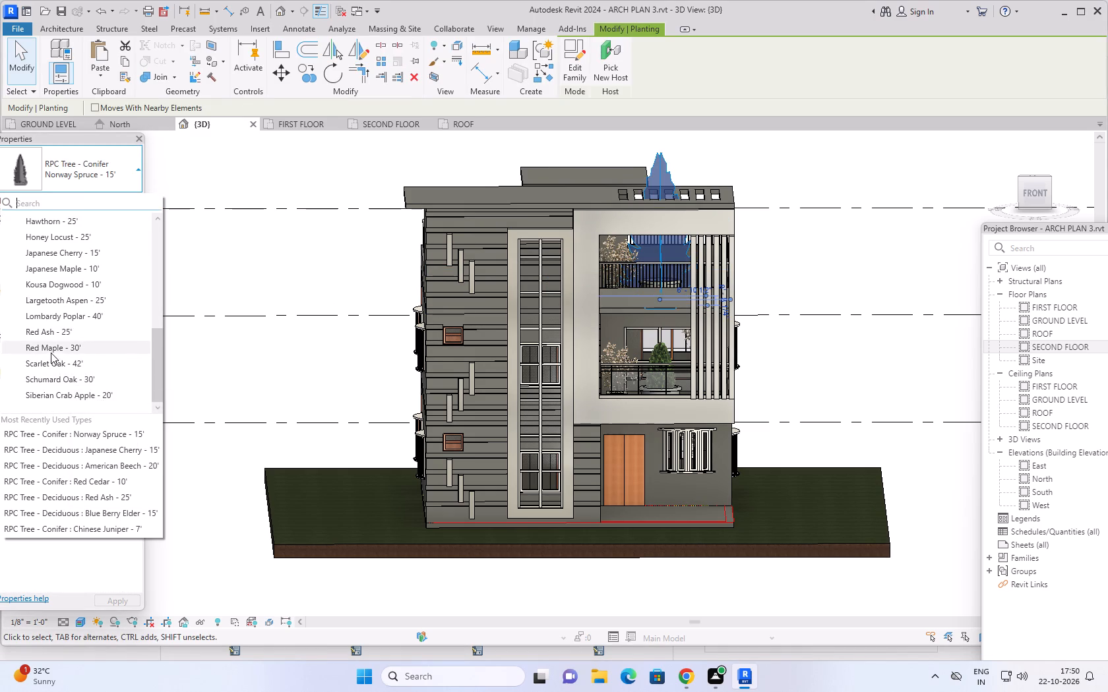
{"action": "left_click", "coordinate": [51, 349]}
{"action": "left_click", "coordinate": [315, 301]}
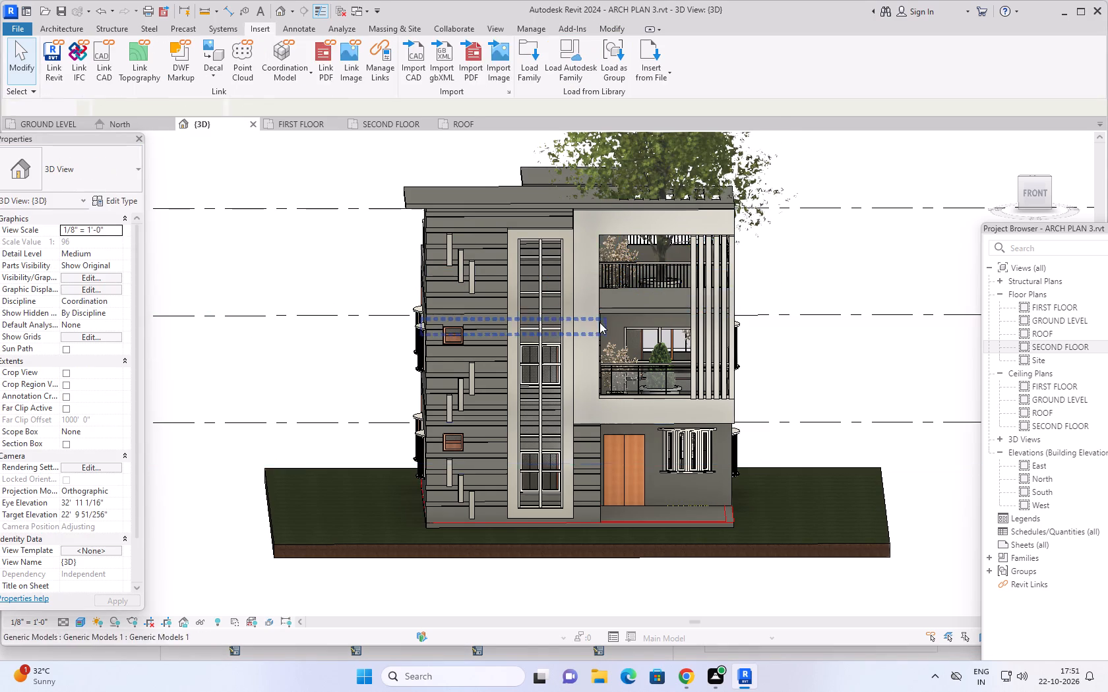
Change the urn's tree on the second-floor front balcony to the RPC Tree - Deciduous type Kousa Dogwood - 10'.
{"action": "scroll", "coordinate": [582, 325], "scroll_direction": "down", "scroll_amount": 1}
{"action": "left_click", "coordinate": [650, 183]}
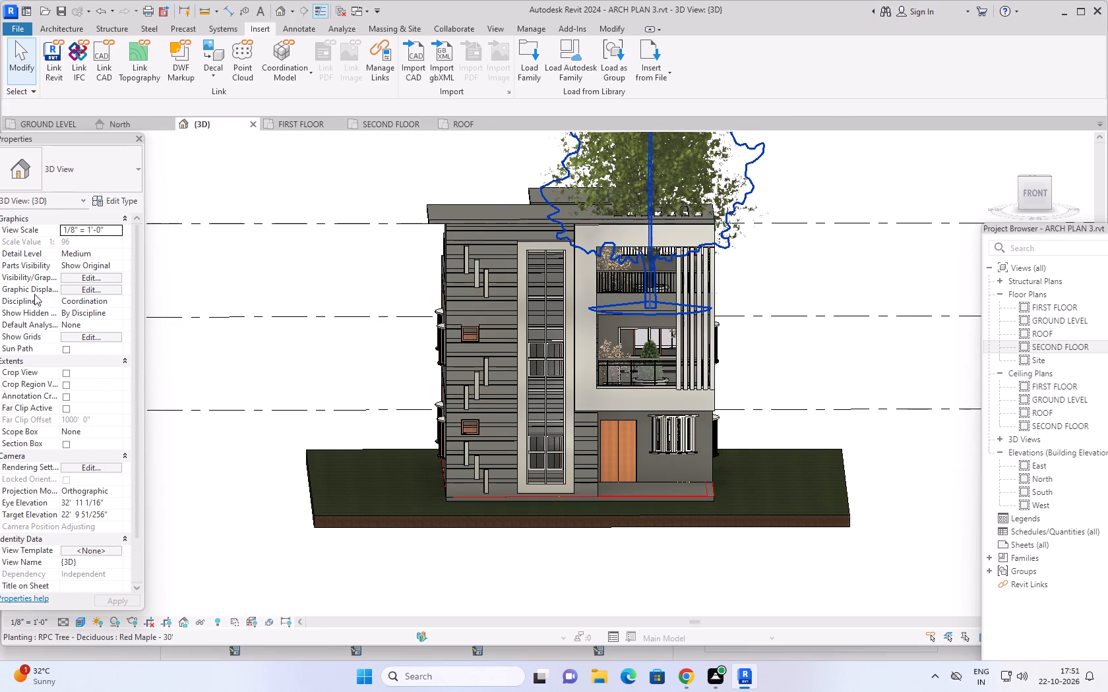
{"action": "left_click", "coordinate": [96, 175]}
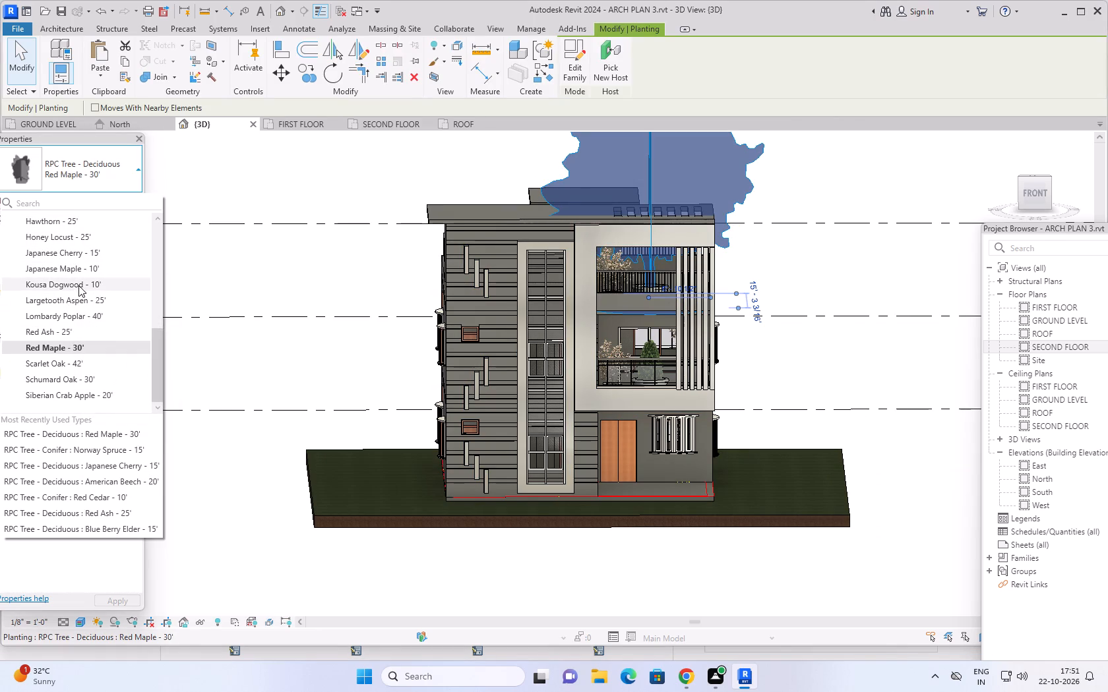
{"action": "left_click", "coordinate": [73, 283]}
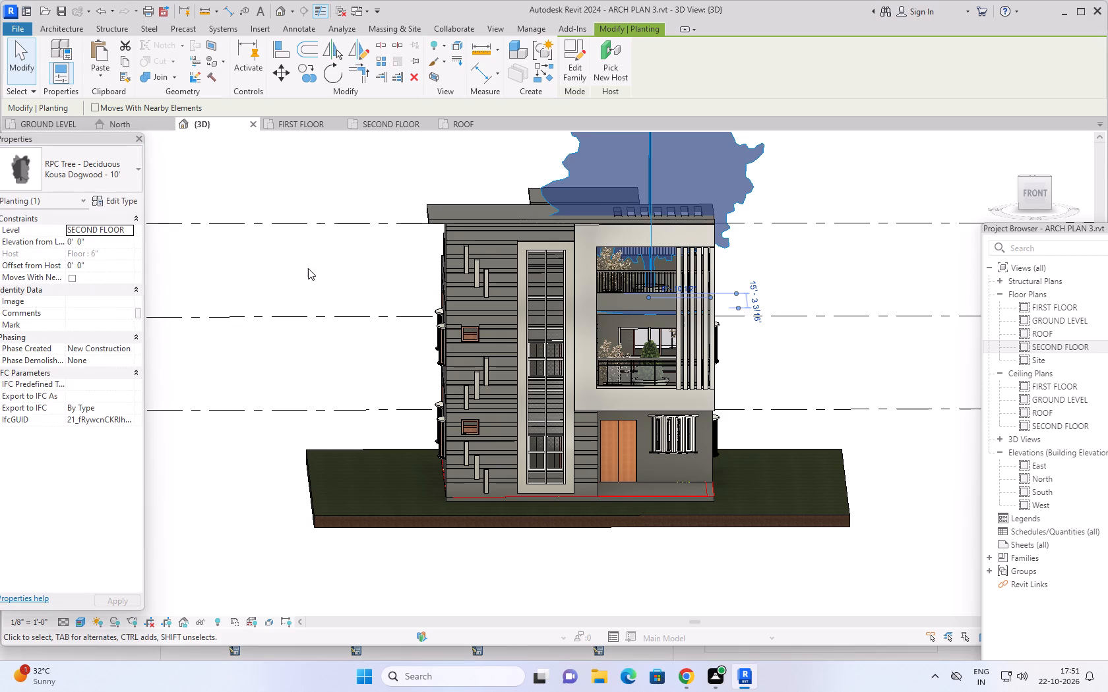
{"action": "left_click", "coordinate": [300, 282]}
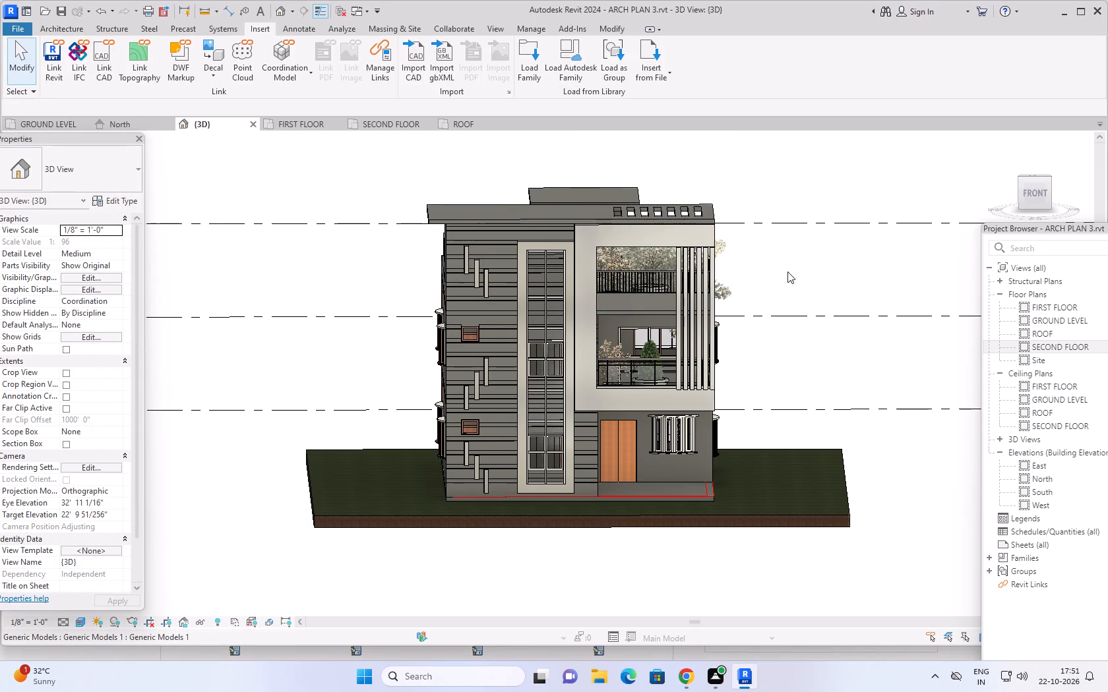
Set the Height type parameter of the second-floor front balcony's Kousa Dogwood tree to 7'.
{"action": "middle_click_drag", "start_coordinate": [772, 270], "coordinate": [656, 318]}
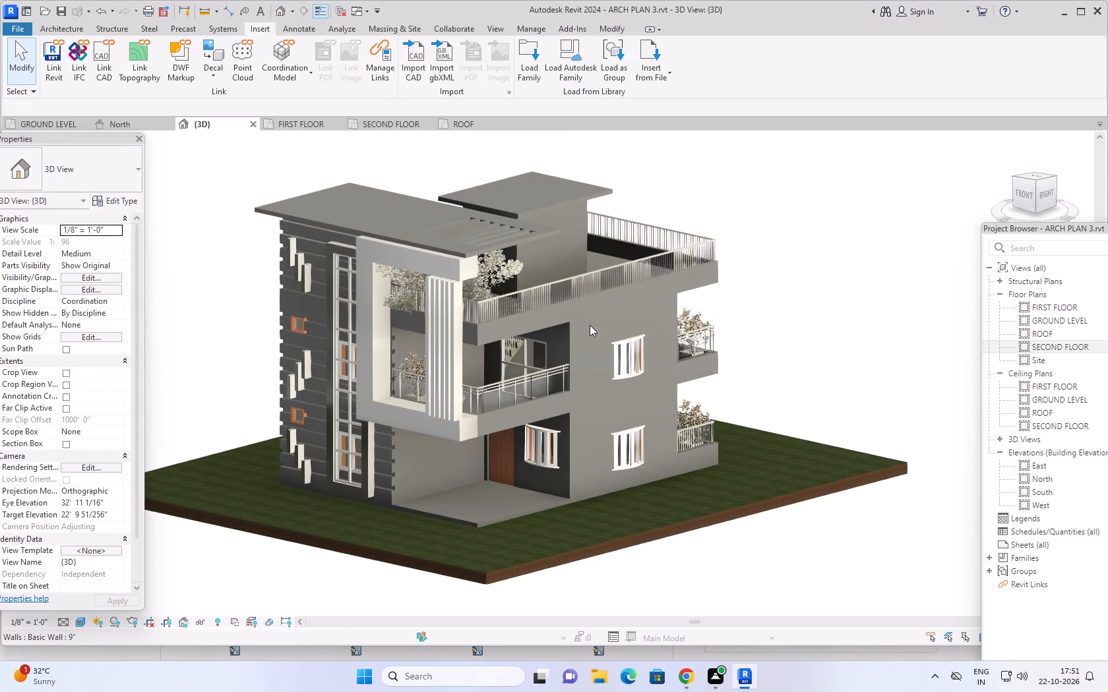
{"action": "scroll", "coordinate": [419, 312], "scroll_direction": "up", "scroll_amount": 3}
{"action": "middle_click_drag", "start_coordinate": [432, 334], "coordinate": [548, 272], "text": "shift"}
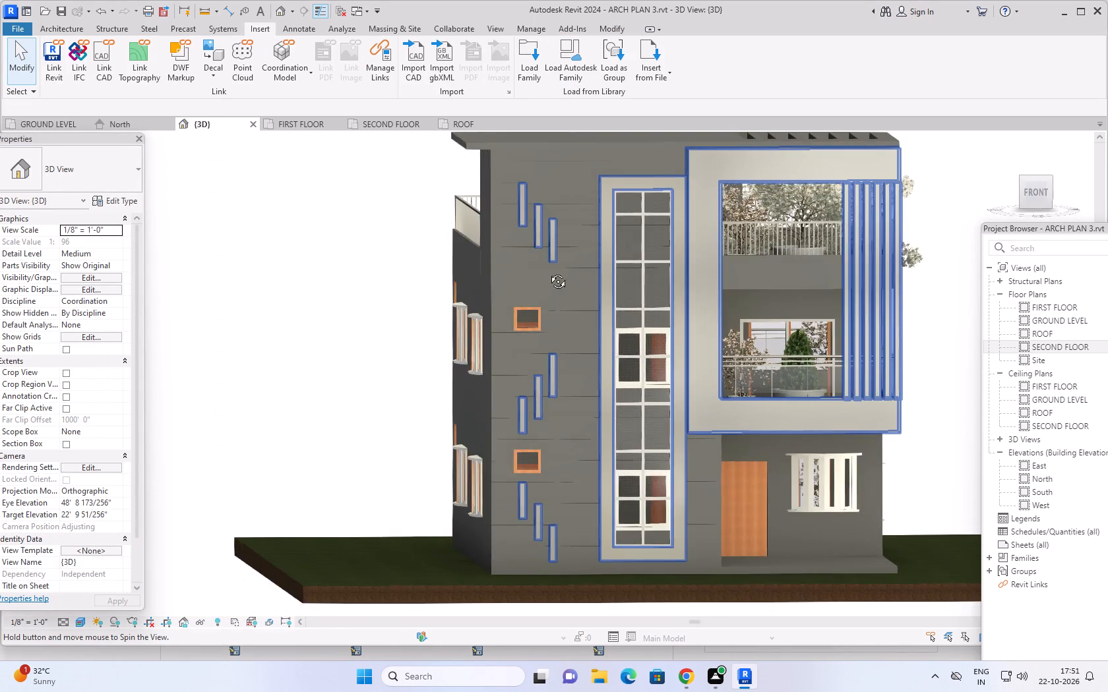
{"action": "middle_click_drag", "start_coordinate": [548, 272], "coordinate": [517, 294], "text": "shift"}
{"action": "scroll", "coordinate": [616, 258], "scroll_direction": "up", "scroll_amount": 4}
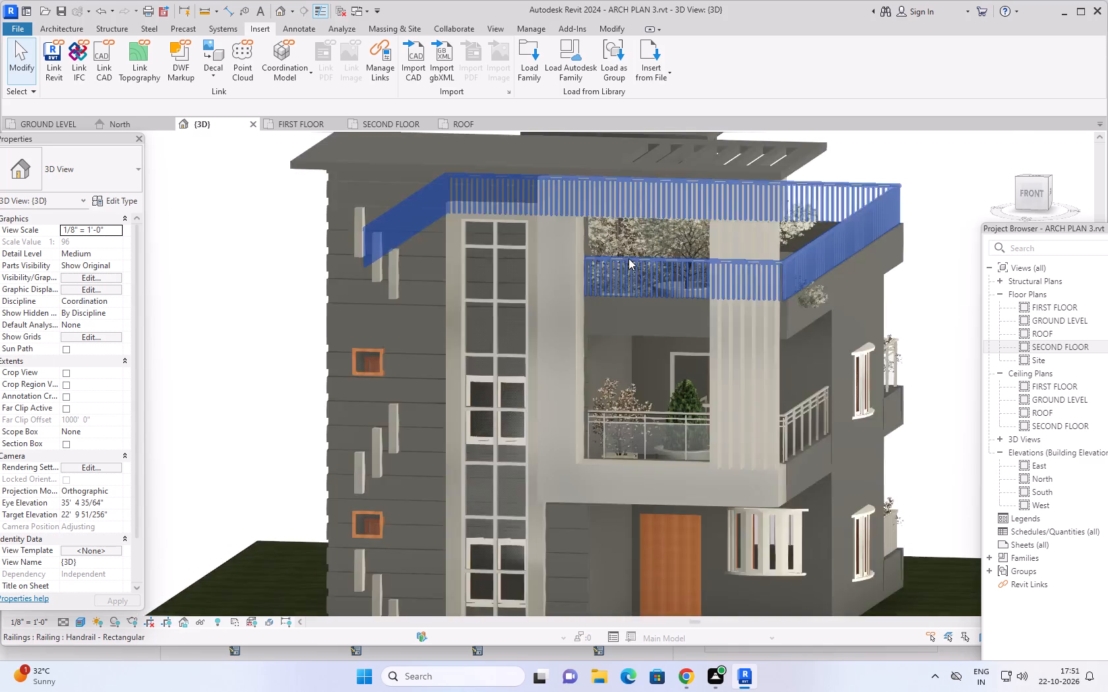
{"action": "left_click", "coordinate": [712, 227]}
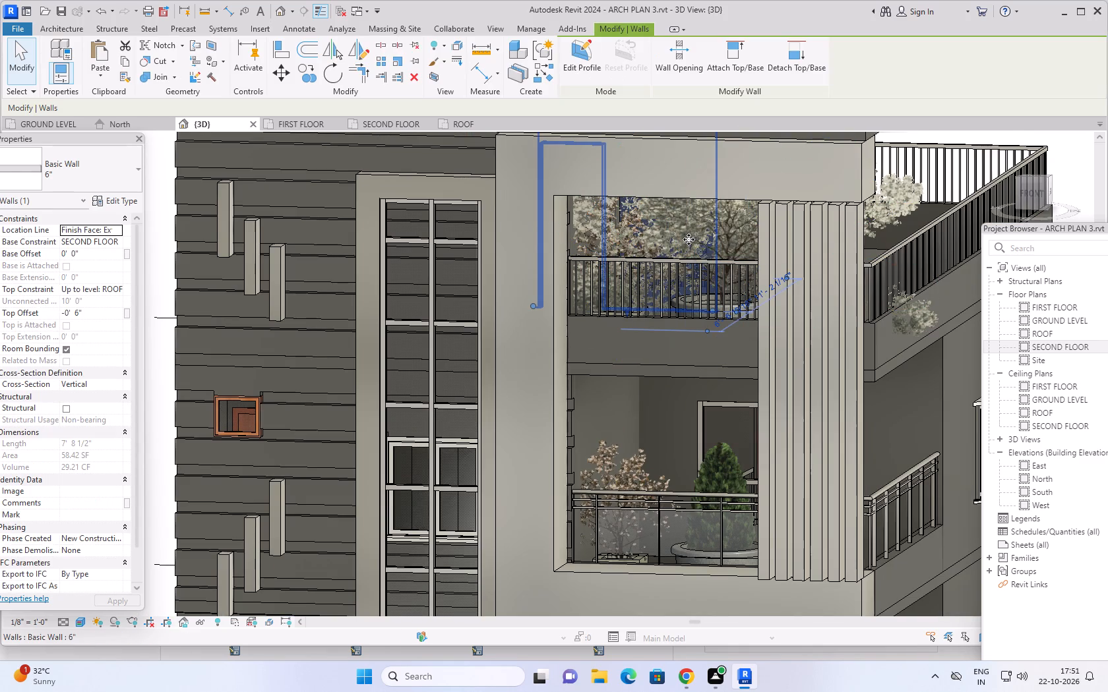
{"action": "key", "text": "Escape"}
{"action": "key", "text": "Escape"}
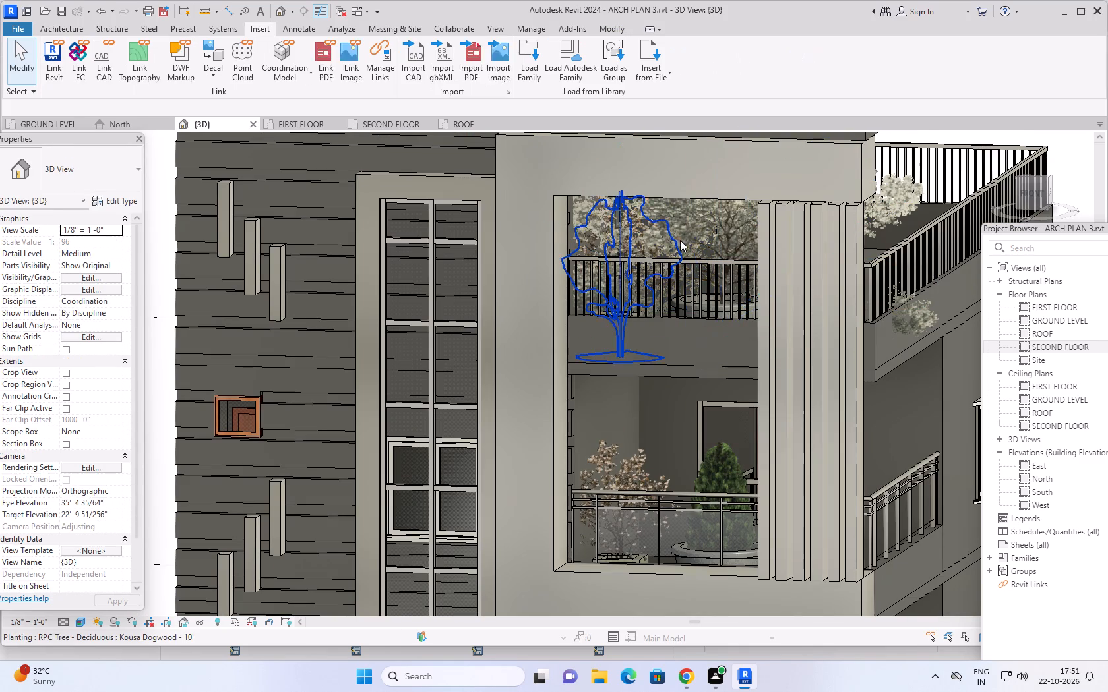
{"action": "left_click", "coordinate": [698, 235]}
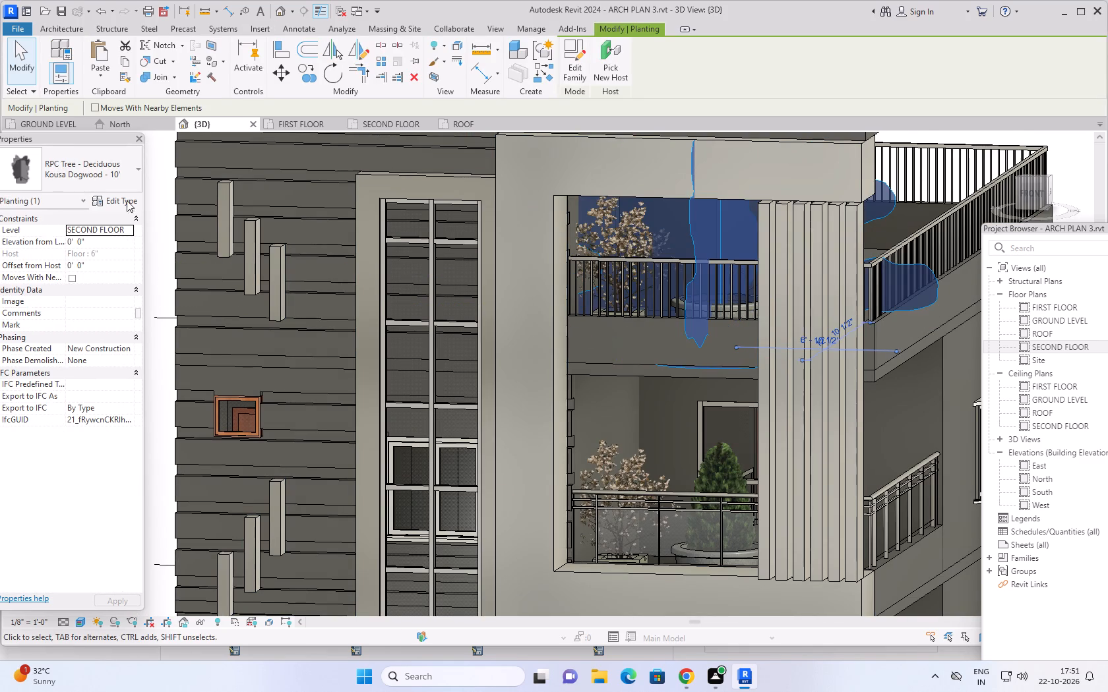
{"action": "left_click", "coordinate": [113, 198]}
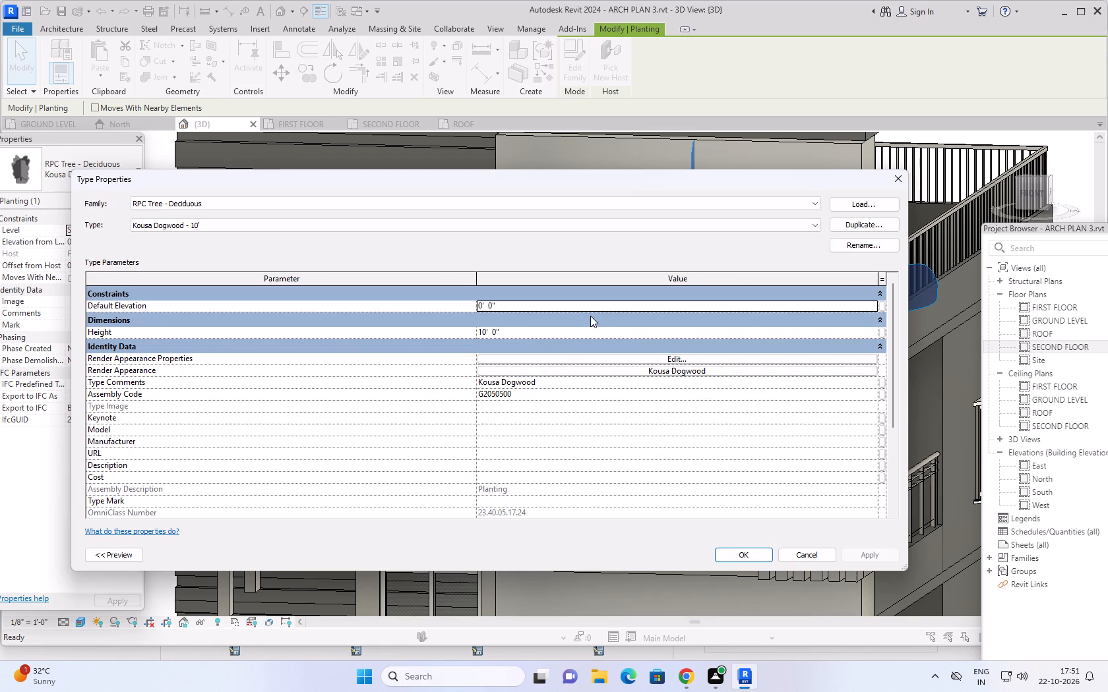
{"action": "left_click", "coordinate": [549, 333]}
{"action": "key", "text": "5"}
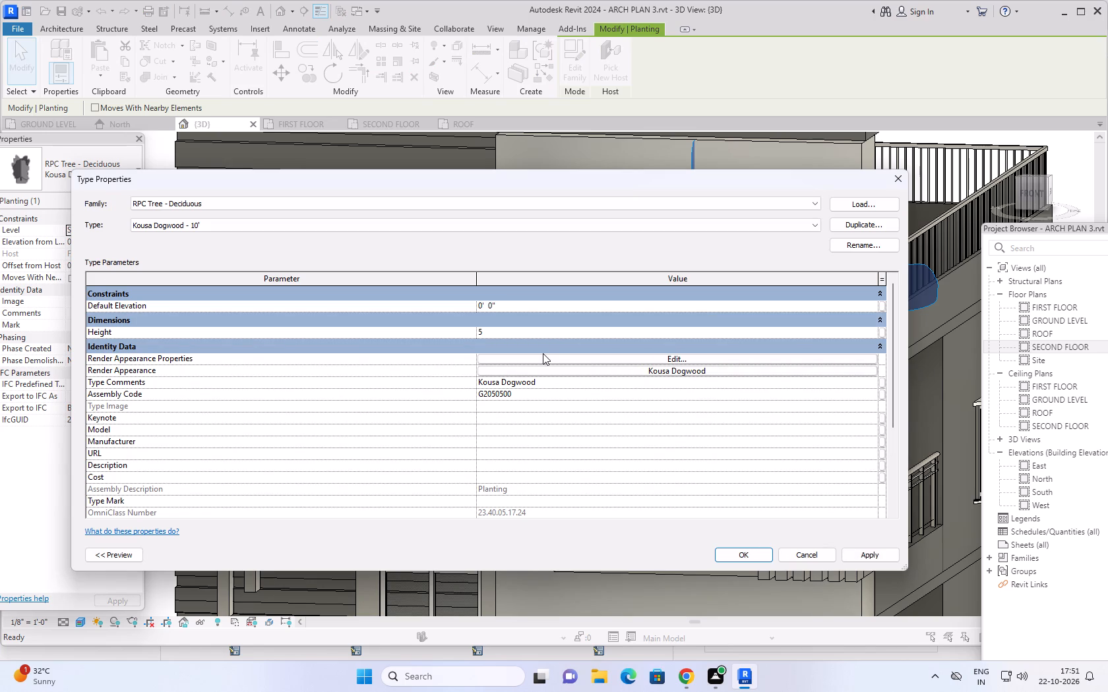
{"action": "key", "text": "BackSpace"}
{"action": "type", "text": "7'"}
{"action": "key", "text": "Return"}
{"action": "left_click", "coordinate": [889, 556]}
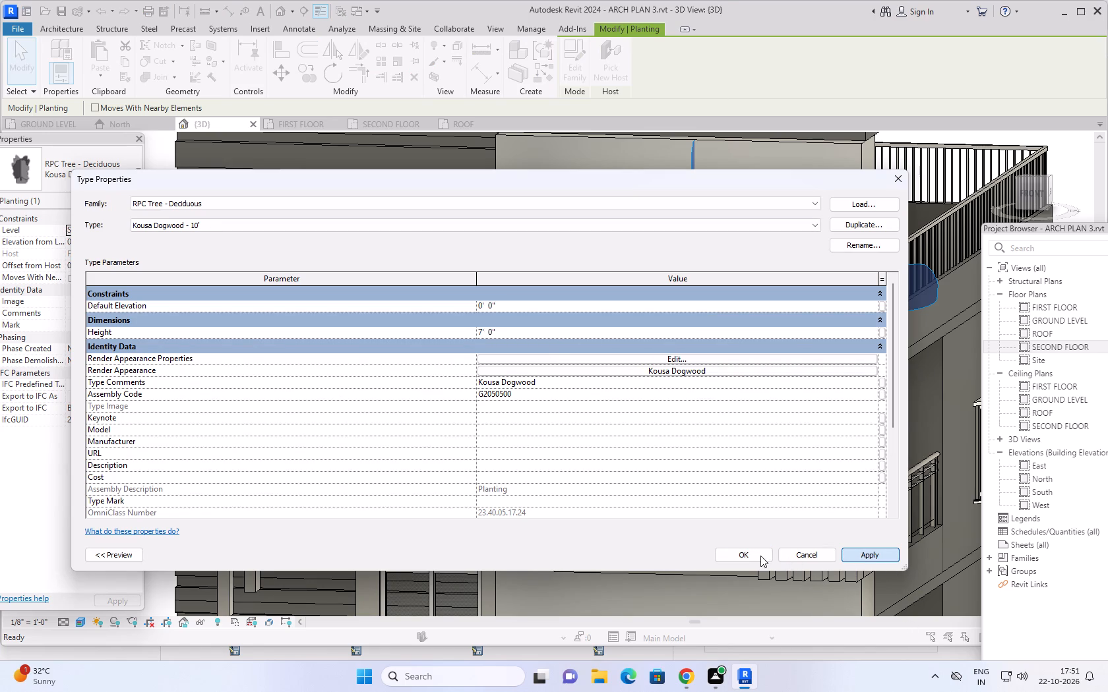
{"action": "left_click", "coordinate": [760, 556]}
Examine the resized Kousa Dogwood and the front balcony planting in 3D from several angles, near and far.
{"action": "scroll", "coordinate": [631, 469], "scroll_direction": "down", "scroll_amount": 3}
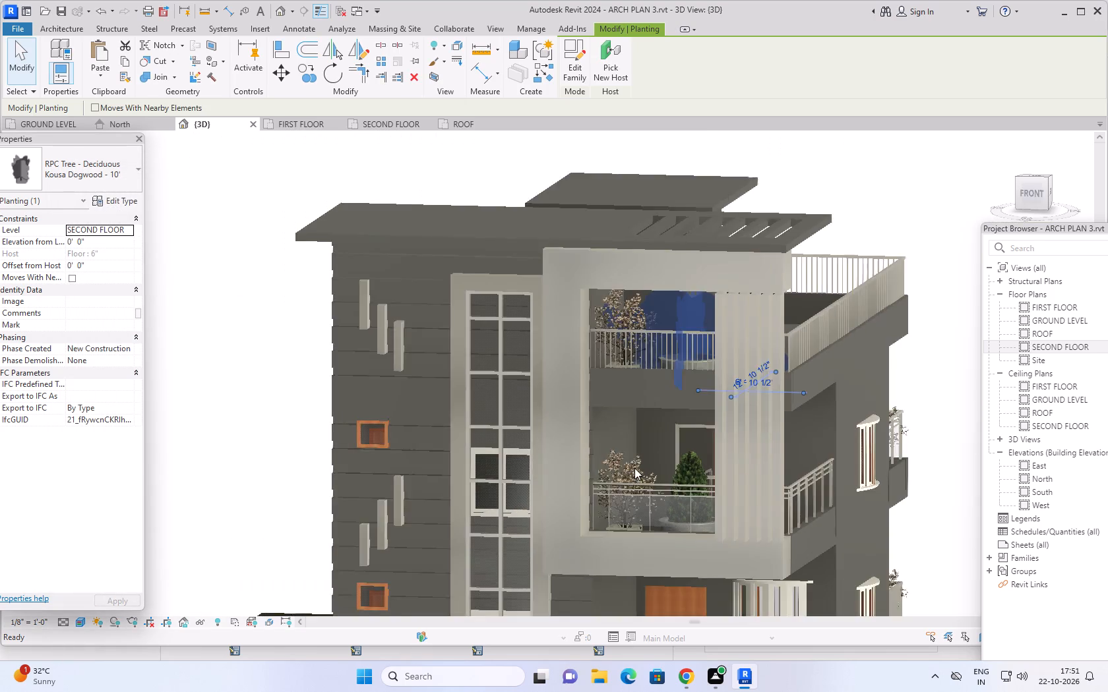
{"action": "scroll", "coordinate": [636, 468], "scroll_direction": "down", "scroll_amount": 2}
{"action": "left_click", "coordinate": [797, 290]}
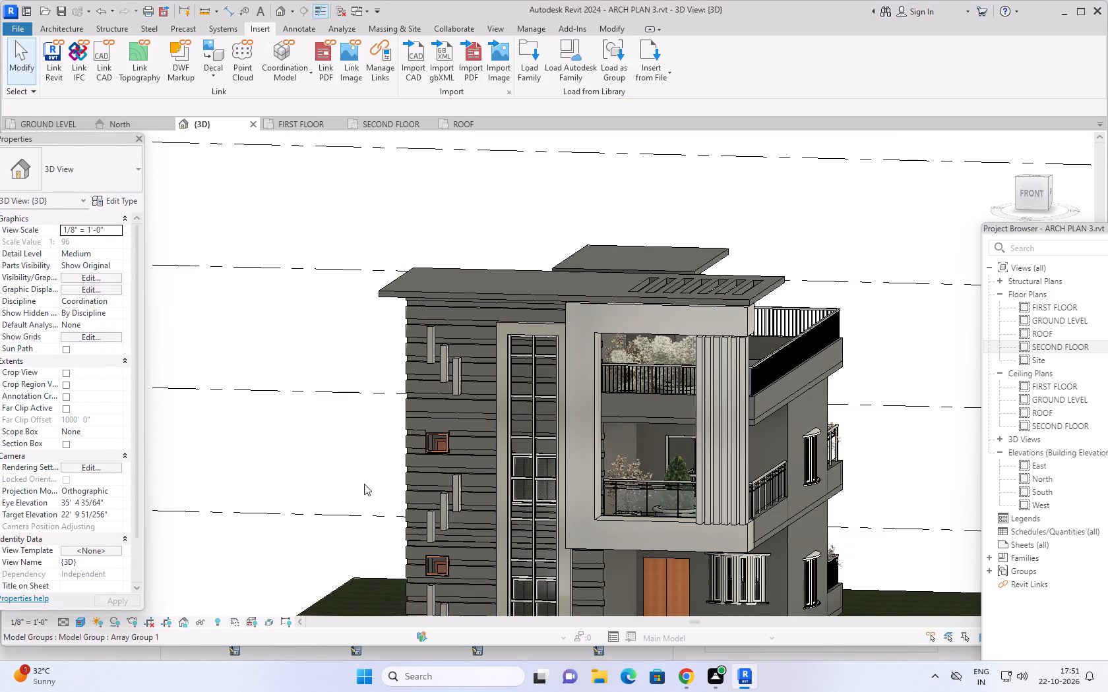
{"action": "middle_click_drag", "start_coordinate": [307, 465], "coordinate": [321, 467]}
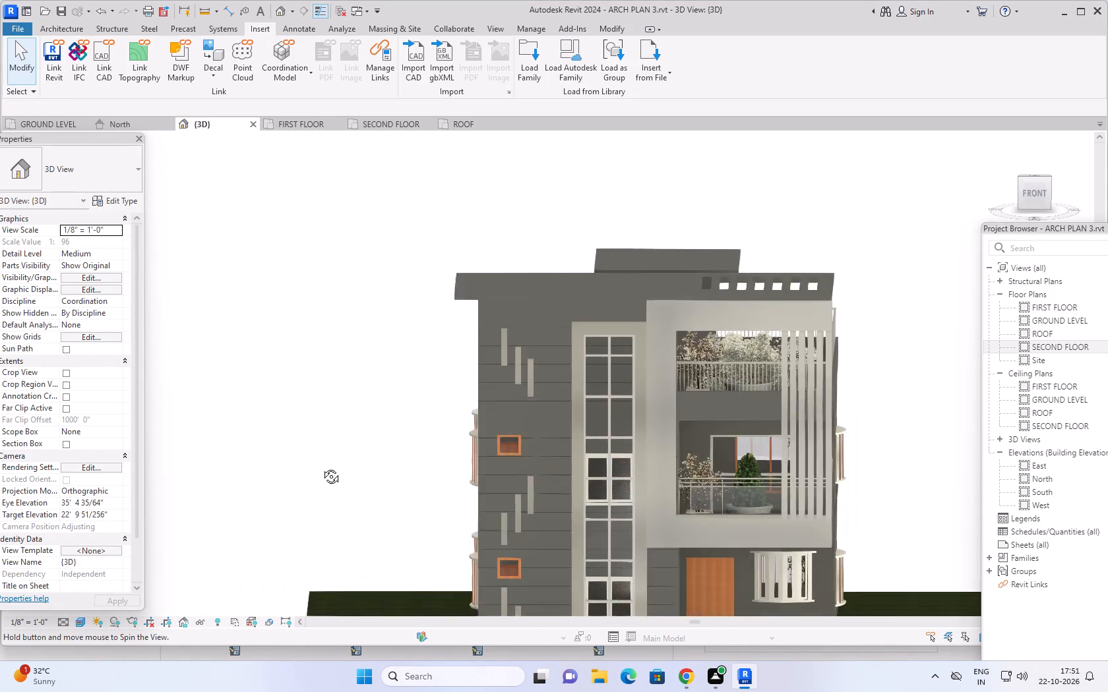
{"action": "middle_click_drag", "start_coordinate": [321, 467], "coordinate": [299, 469]}
{"action": "scroll", "coordinate": [299, 469], "scroll_direction": "up", "scroll_amount": 1}
{"action": "scroll", "coordinate": [607, 387], "scroll_direction": "up", "scroll_amount": 3}
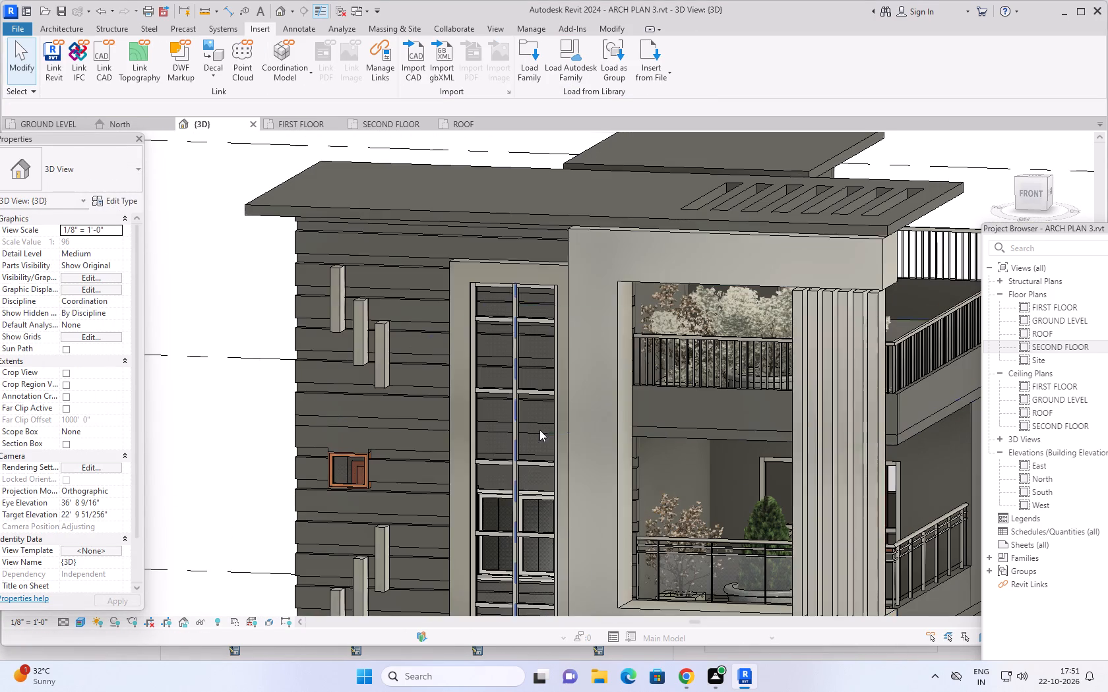
{"action": "middle_click_drag", "start_coordinate": [742, 344], "coordinate": [487, 291]}
{"action": "middle_click_drag", "start_coordinate": [605, 335], "coordinate": [653, 308], "text": "shift"}
{"action": "middle_click_drag", "start_coordinate": [688, 325], "coordinate": [652, 322]}
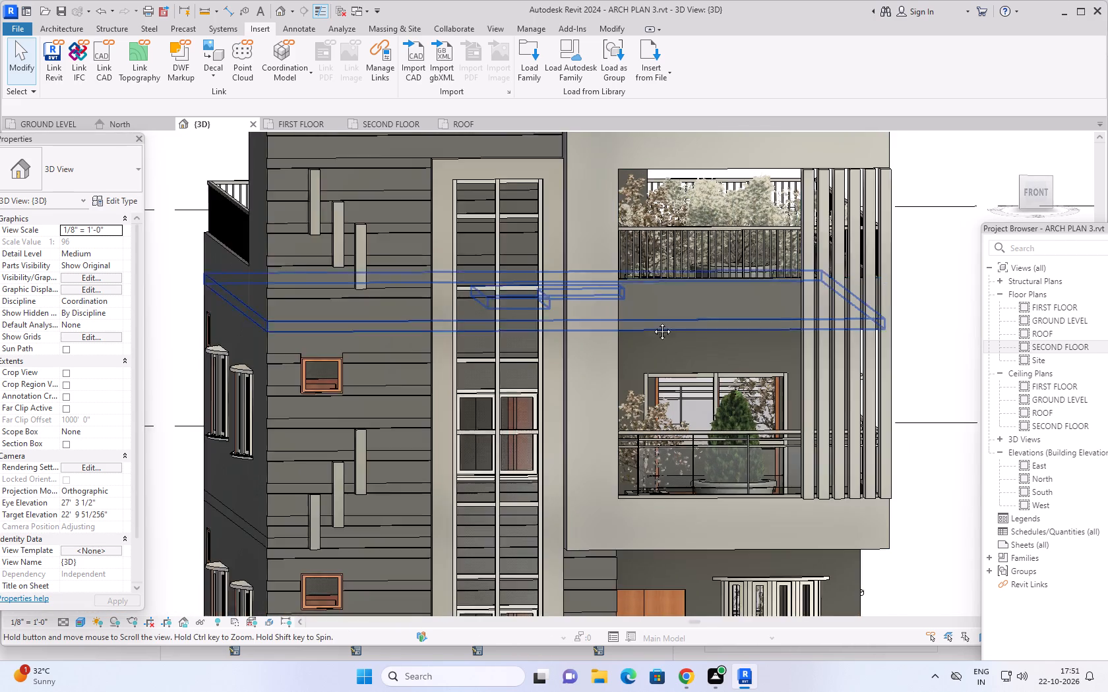
{"action": "middle_click_drag", "start_coordinate": [652, 322], "coordinate": [464, 381]}
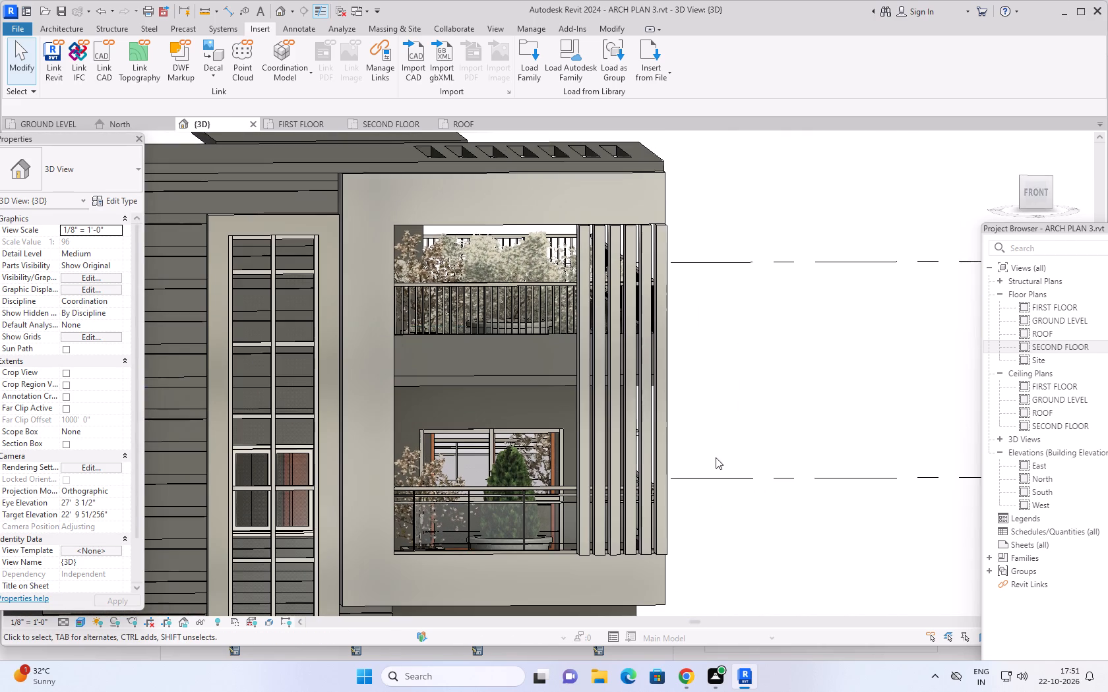
{"action": "scroll", "coordinate": [733, 431], "scroll_direction": "down", "scroll_amount": 5}
{"action": "middle_click_drag", "start_coordinate": [751, 496], "coordinate": [732, 485]}
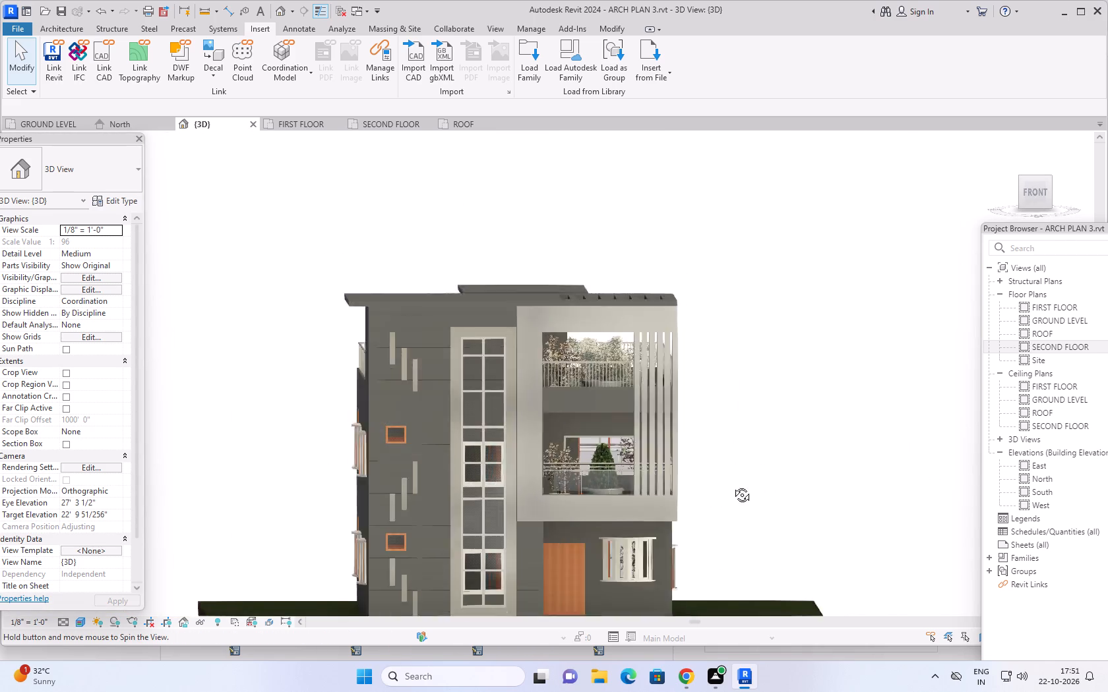
{"action": "middle_click_drag", "start_coordinate": [732, 485], "coordinate": [723, 485]}
{"action": "middle_click_drag", "start_coordinate": [736, 493], "coordinate": [766, 519], "text": "shift"}
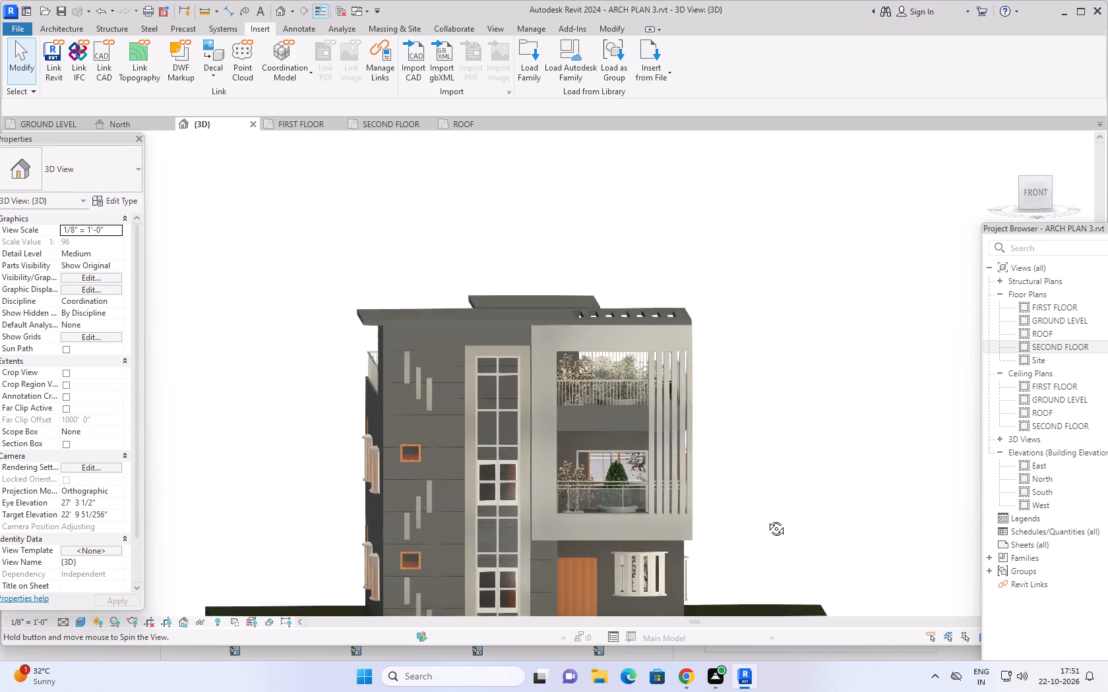
{"action": "middle_click_drag", "start_coordinate": [766, 519], "coordinate": [769, 531], "text": "shift"}
Change the second-floor front balcony's Kousa Dogwood to the RPC Tree - Deciduous type Red Ash - 25'.
{"action": "scroll", "coordinate": [646, 408], "scroll_direction": "up", "scroll_amount": 7}
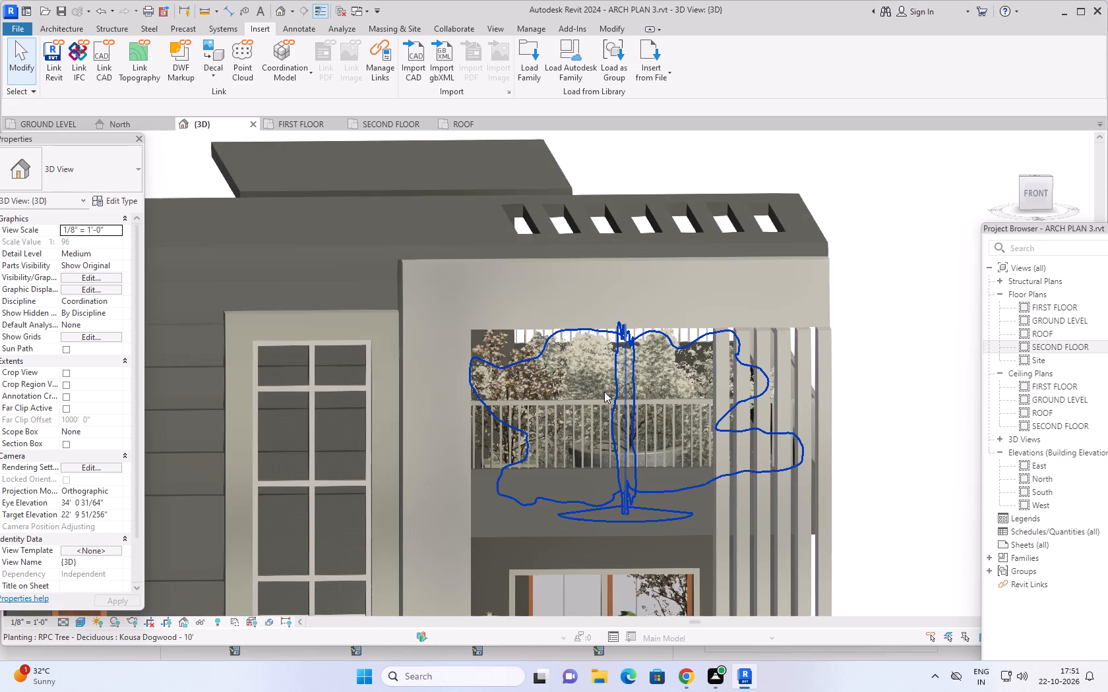
{"action": "left_click", "coordinate": [636, 380]}
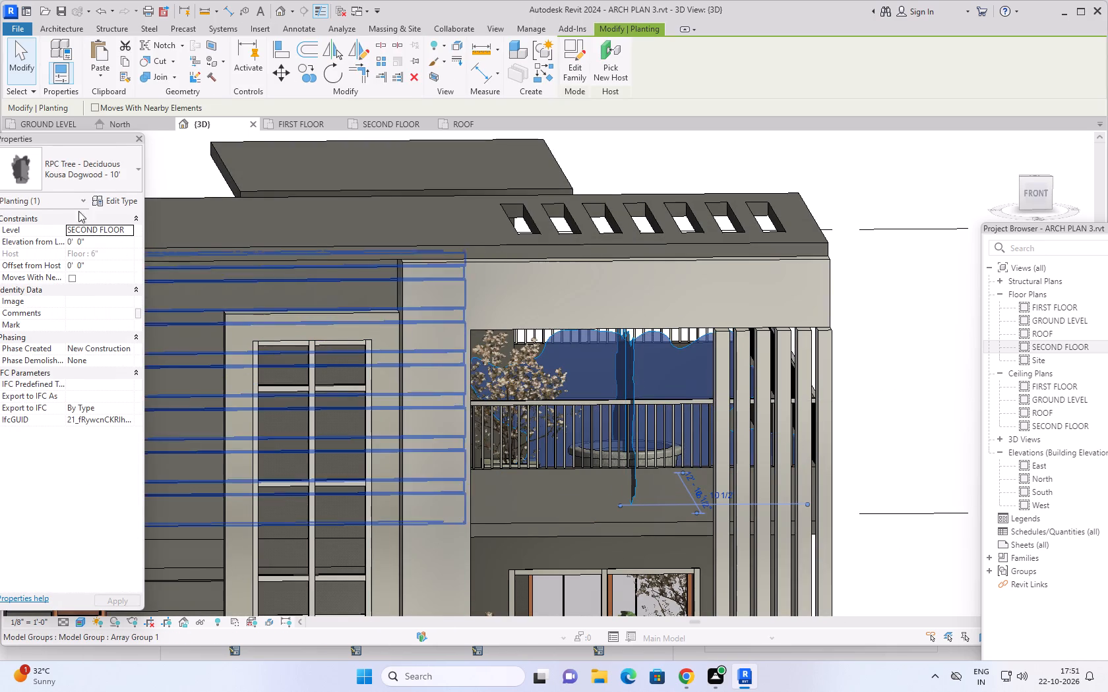
{"action": "left_click", "coordinate": [107, 159]}
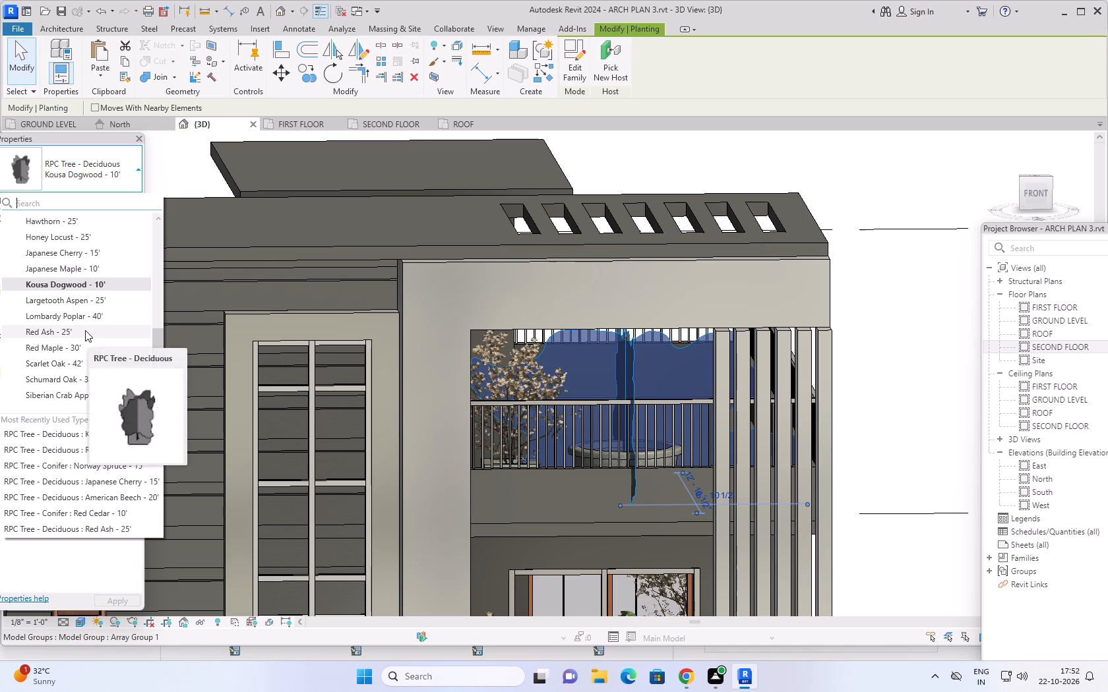
{"action": "left_click", "coordinate": [85, 330]}
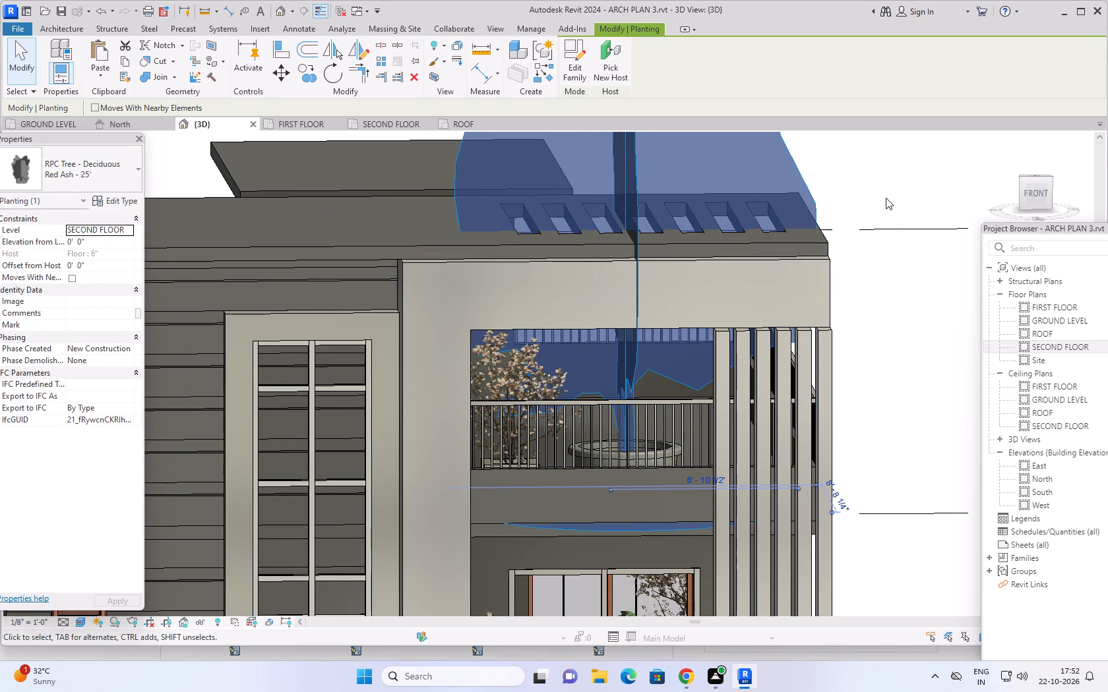
{"action": "left_click", "coordinate": [886, 198]}
{"action": "scroll", "coordinate": [890, 281], "scroll_direction": "down", "scroll_amount": 2}
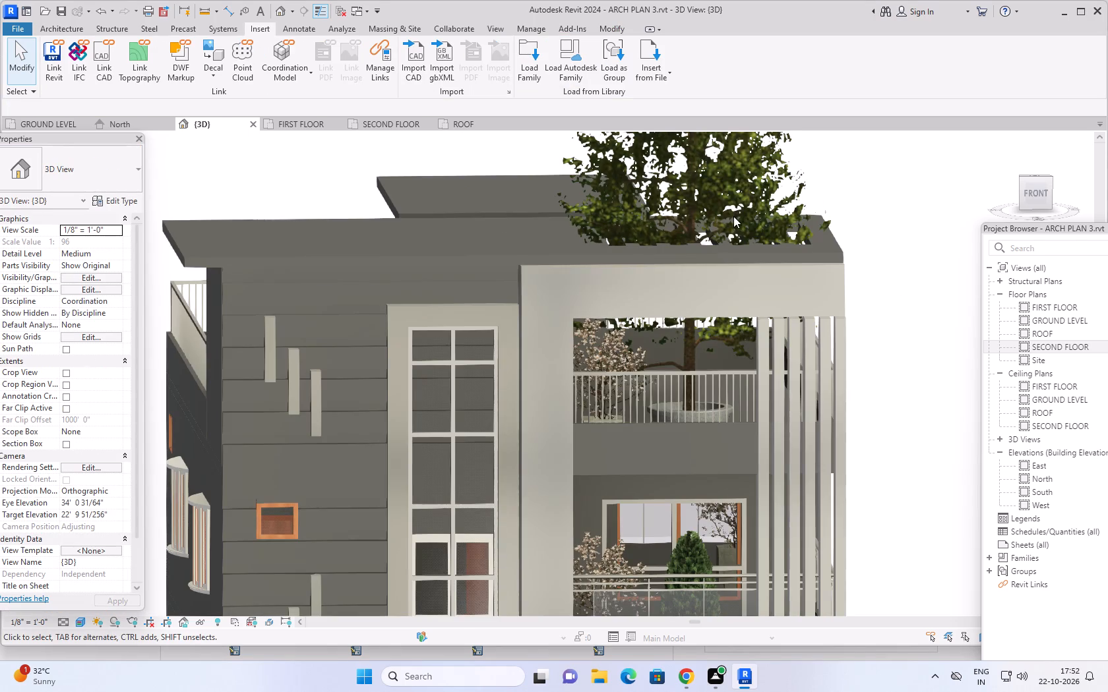
Change the second-floor front balcony's Red Ash to the RPC Tree - Deciduous type Japanese Maple - 10'.
{"action": "left_click", "coordinate": [705, 207]}
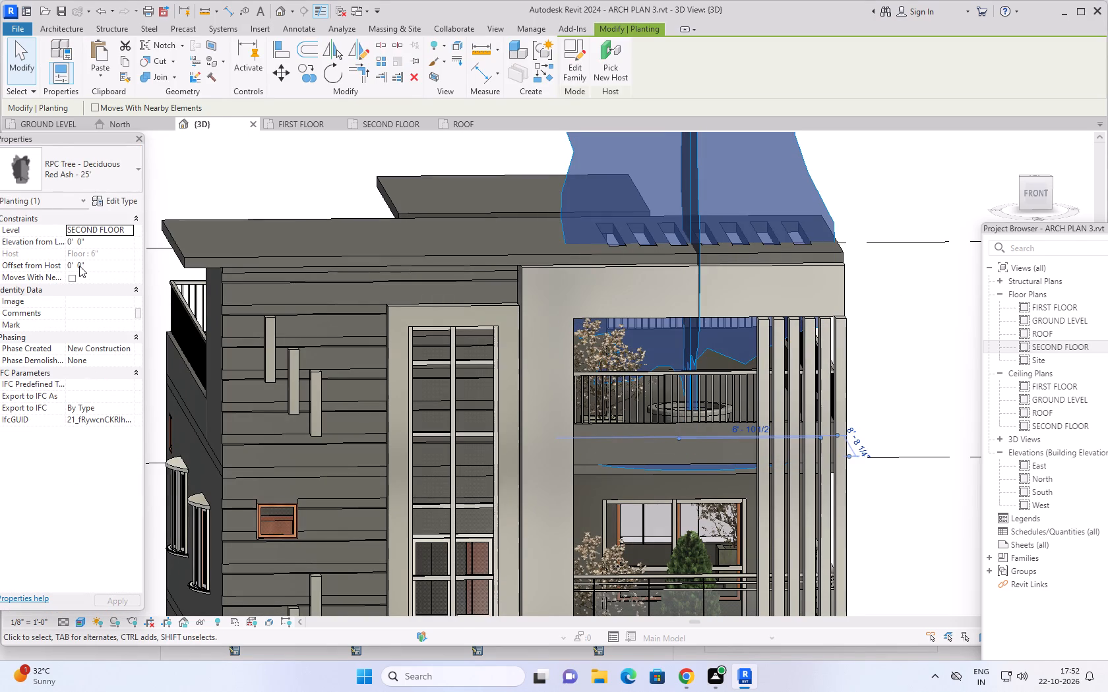
{"action": "left_click", "coordinate": [96, 184]}
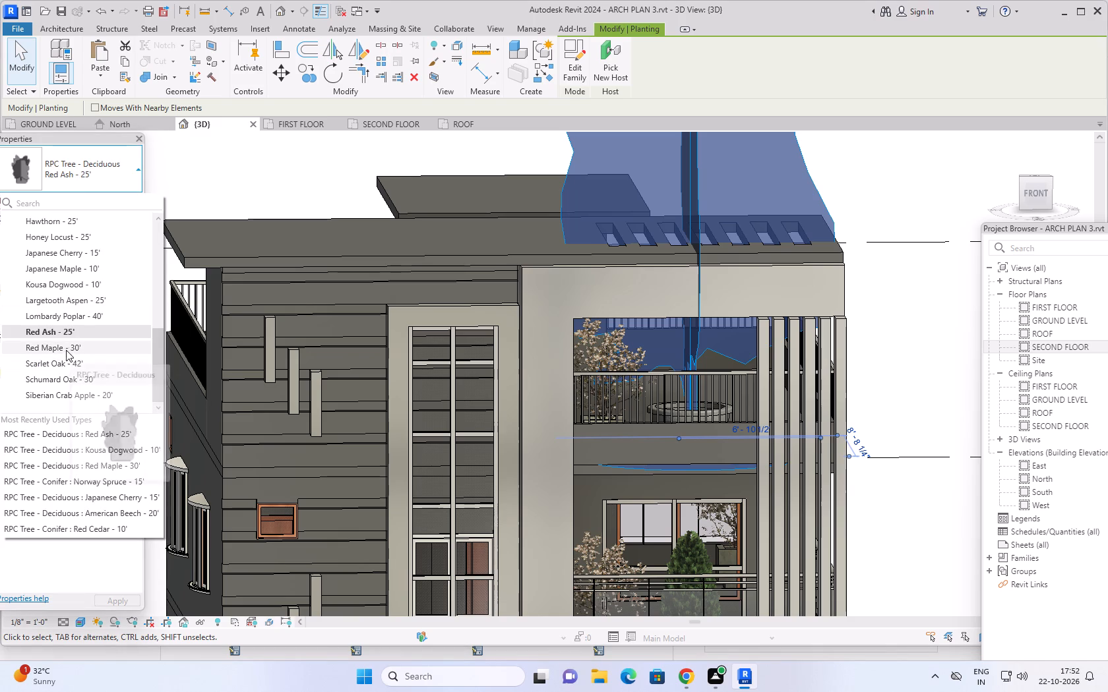
{"action": "scroll", "coordinate": [62, 300], "scroll_direction": "down", "scroll_amount": 3}
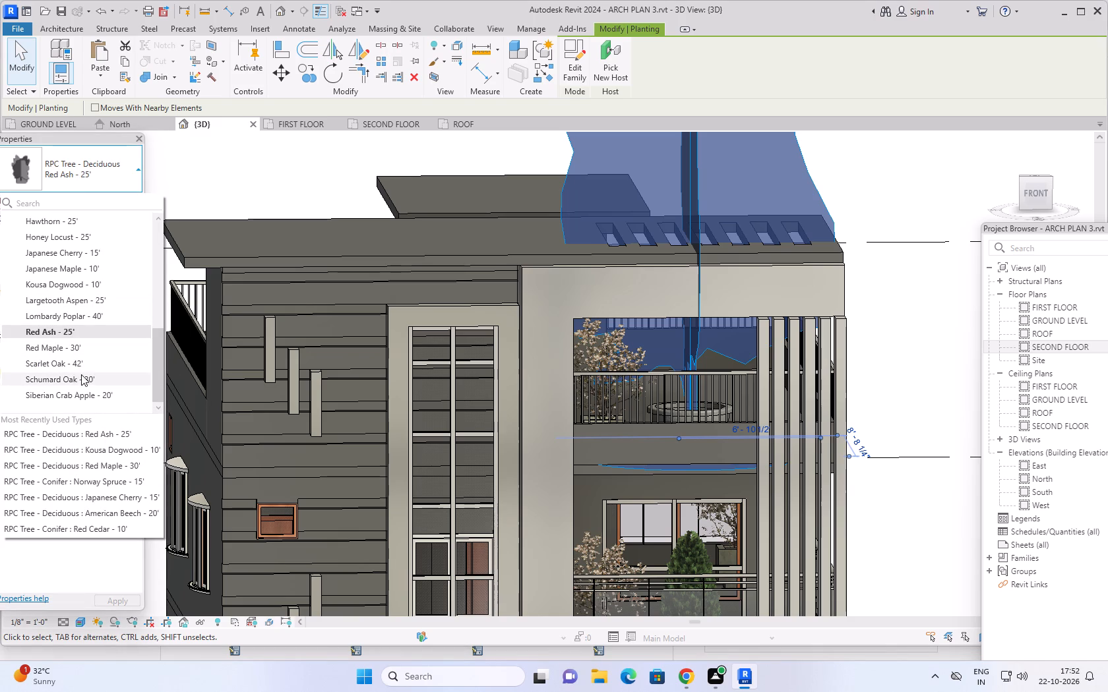
{"action": "scroll", "coordinate": [69, 404], "scroll_direction": "down", "scroll_amount": 1}
{"action": "left_click", "coordinate": [78, 270]}
{"action": "left_click", "coordinate": [210, 182]}
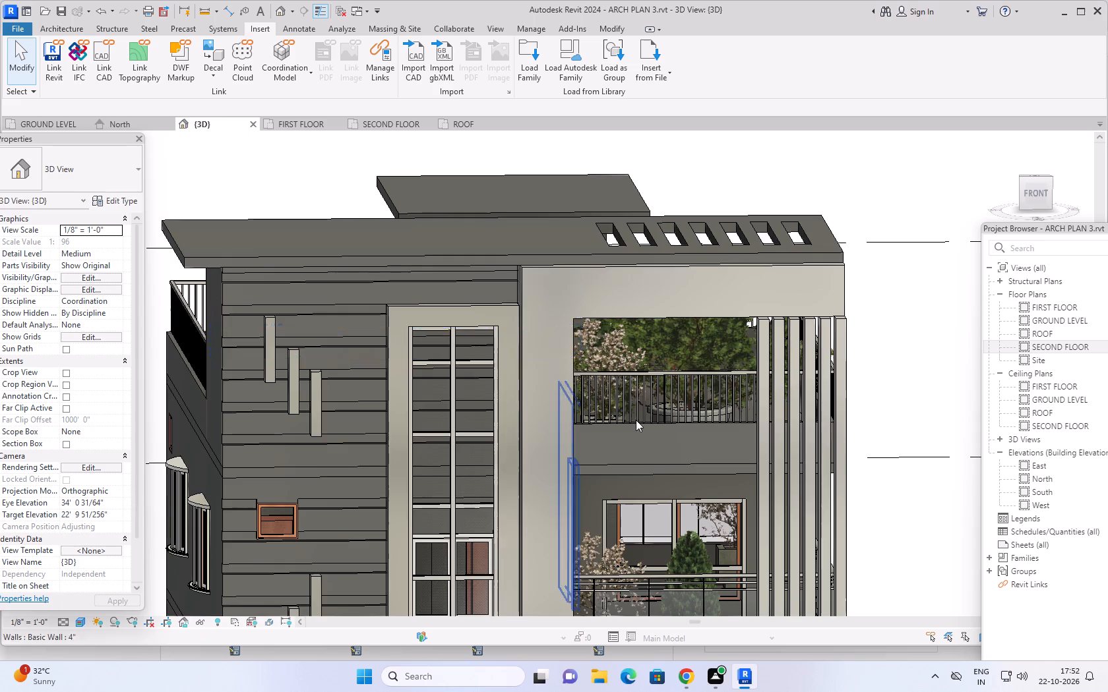
Set the Height type parameter of the second-floor front balcony's Japanese Maple tree to 7'.
{"action": "scroll", "coordinate": [816, 438], "scroll_direction": "down", "scroll_amount": 2}
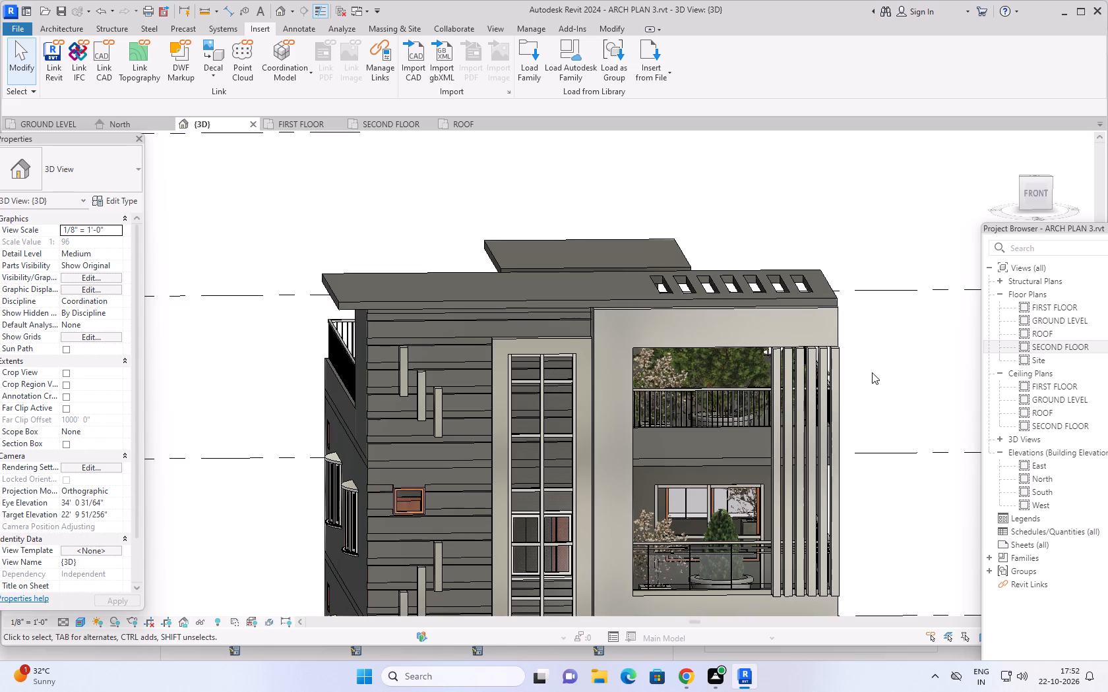
{"action": "middle_click_drag", "start_coordinate": [861, 373], "coordinate": [797, 399]}
{"action": "left_click", "coordinate": [679, 395]}
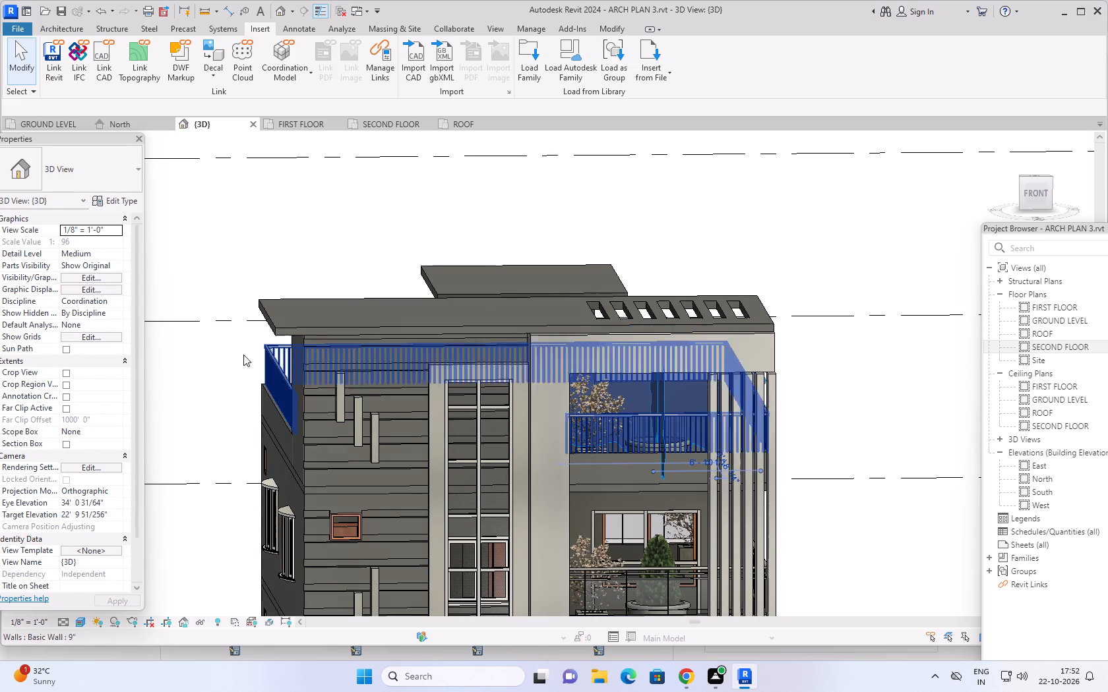
{"action": "left_click", "coordinate": [107, 184]}
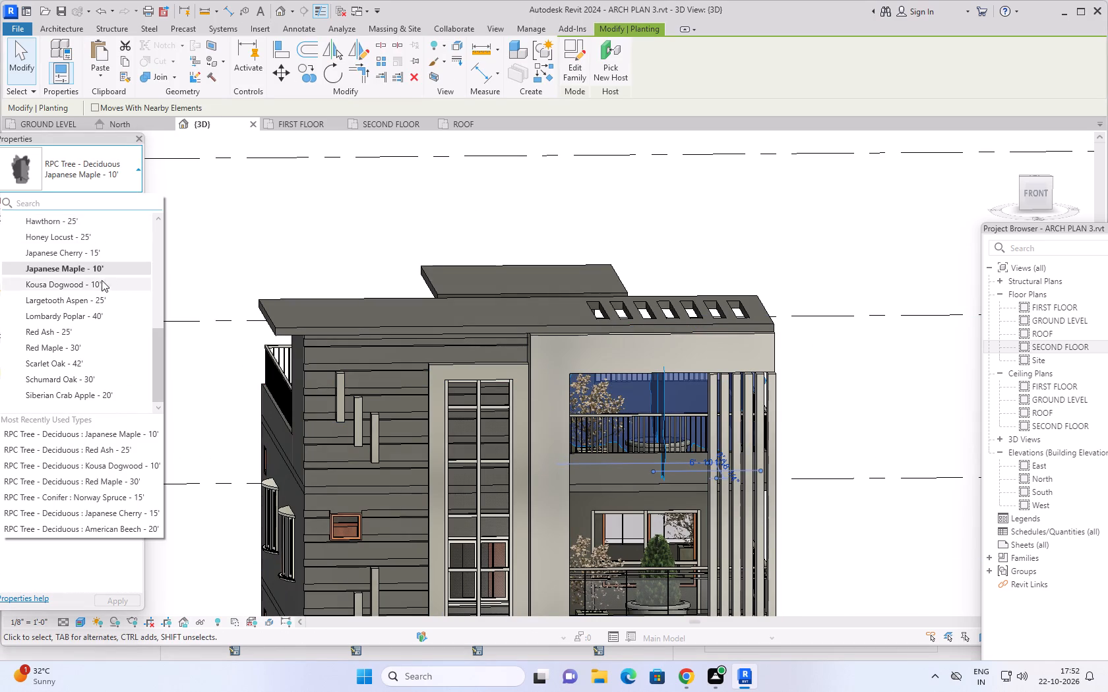
{"action": "left_click", "coordinate": [98, 170]}
{"action": "left_click", "coordinate": [113, 198]}
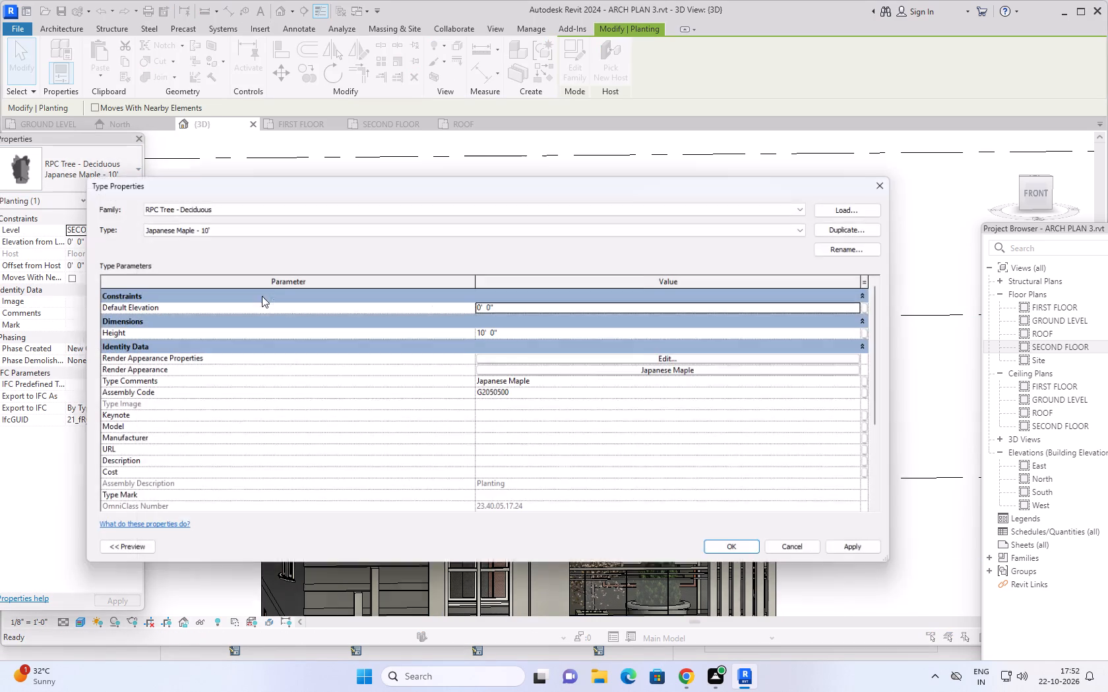
{"action": "left_click", "coordinate": [502, 329]}
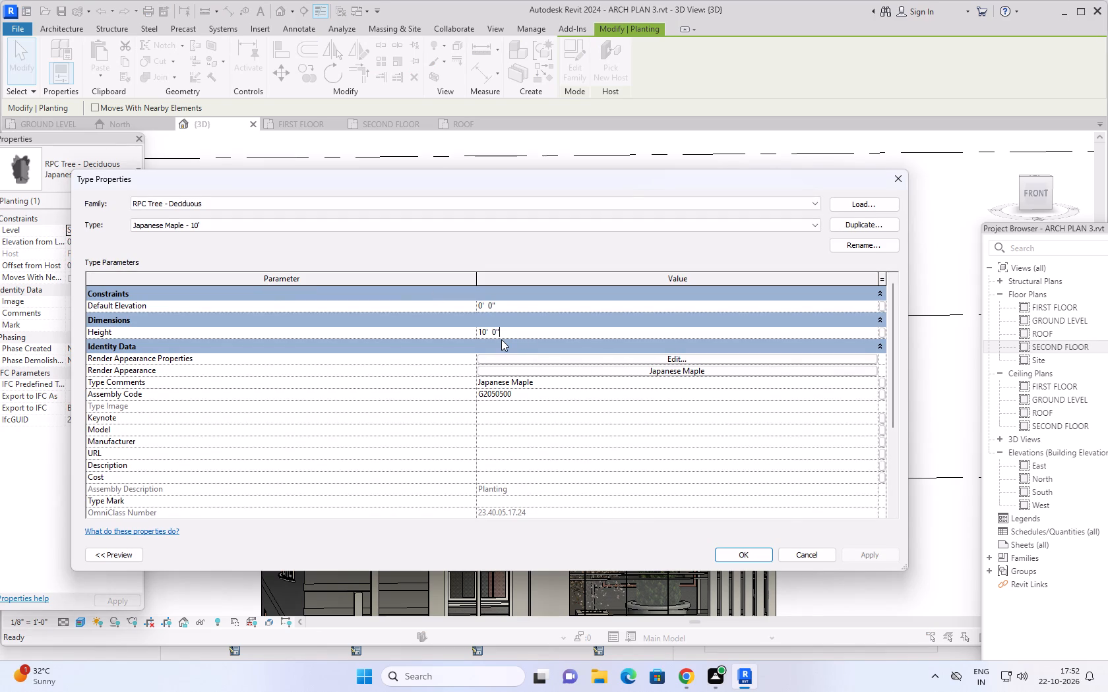
{"action": "key", "text": "BackSpace"}
{"action": "key", "text": "BackSpace"}
{"action": "key", "text": "BackSpace"}
{"action": "key", "text": "BackSpace"}
{"action": "key", "text": "BackSpace"}
{"action": "key", "text": "BackSpace"}
{"action": "key", "text": "BackSpace"}
{"action": "key", "text": "BackSpace"}
{"action": "key", "text": "BackSpace"}
{"action": "key", "text": "BackSpace"}
{"action": "key", "text": "BackSpace"}
{"action": "key", "text": "BackSpace"}
{"action": "key", "text": "BackSpace"}
{"action": "type", "text": "7'"}
{"action": "key", "text": "Return"}
{"action": "left_click", "coordinate": [888, 558]}
{"action": "left_click", "coordinate": [756, 553]}
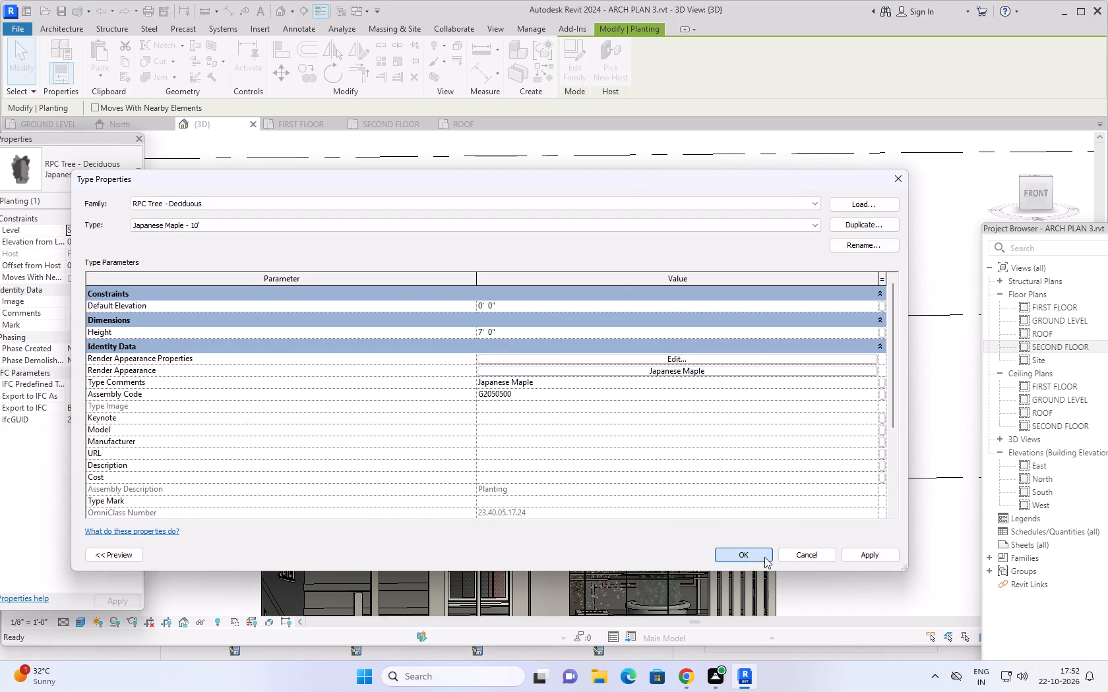
{"action": "scroll", "coordinate": [790, 550], "scroll_direction": "down", "scroll_amount": 2}
{"action": "left_click", "coordinate": [826, 430]}
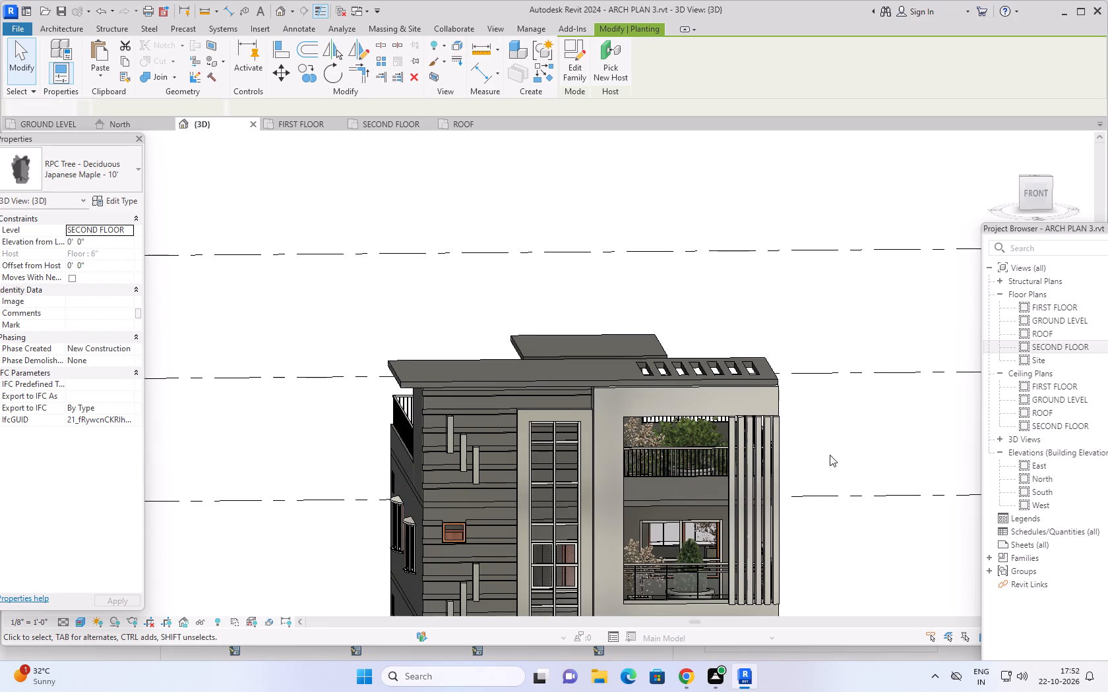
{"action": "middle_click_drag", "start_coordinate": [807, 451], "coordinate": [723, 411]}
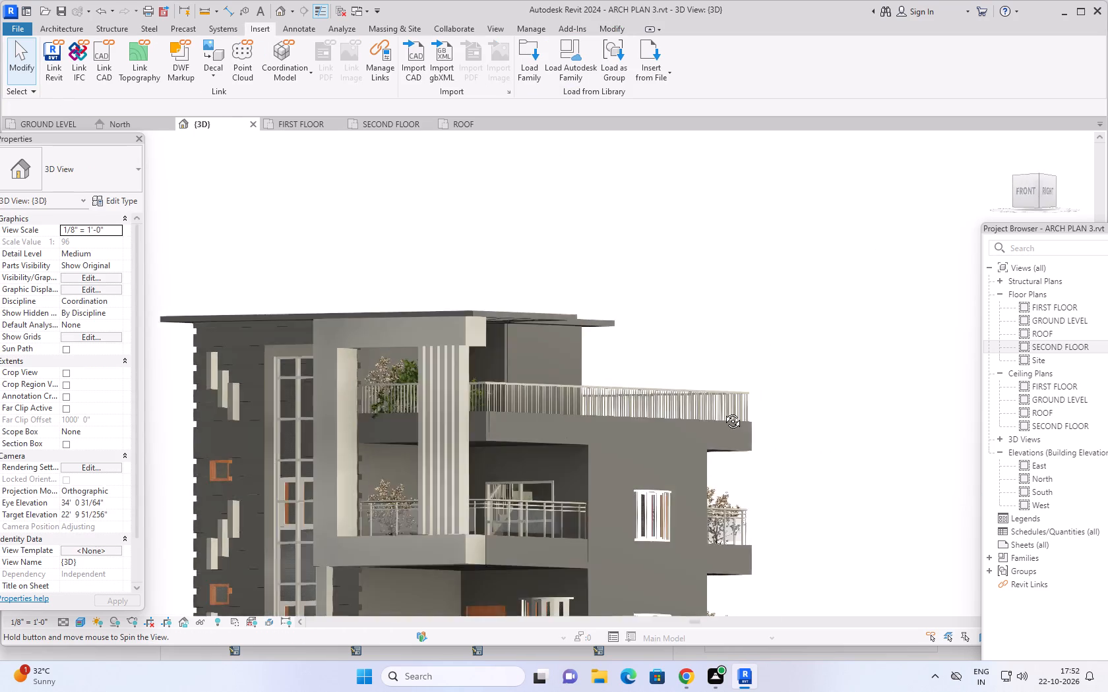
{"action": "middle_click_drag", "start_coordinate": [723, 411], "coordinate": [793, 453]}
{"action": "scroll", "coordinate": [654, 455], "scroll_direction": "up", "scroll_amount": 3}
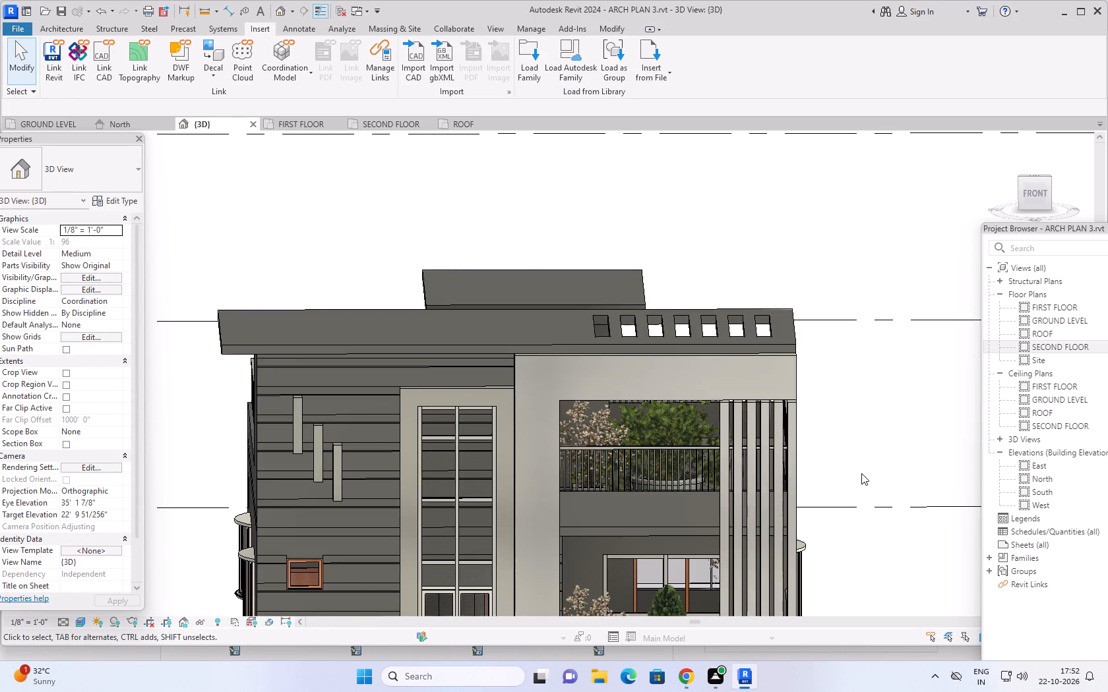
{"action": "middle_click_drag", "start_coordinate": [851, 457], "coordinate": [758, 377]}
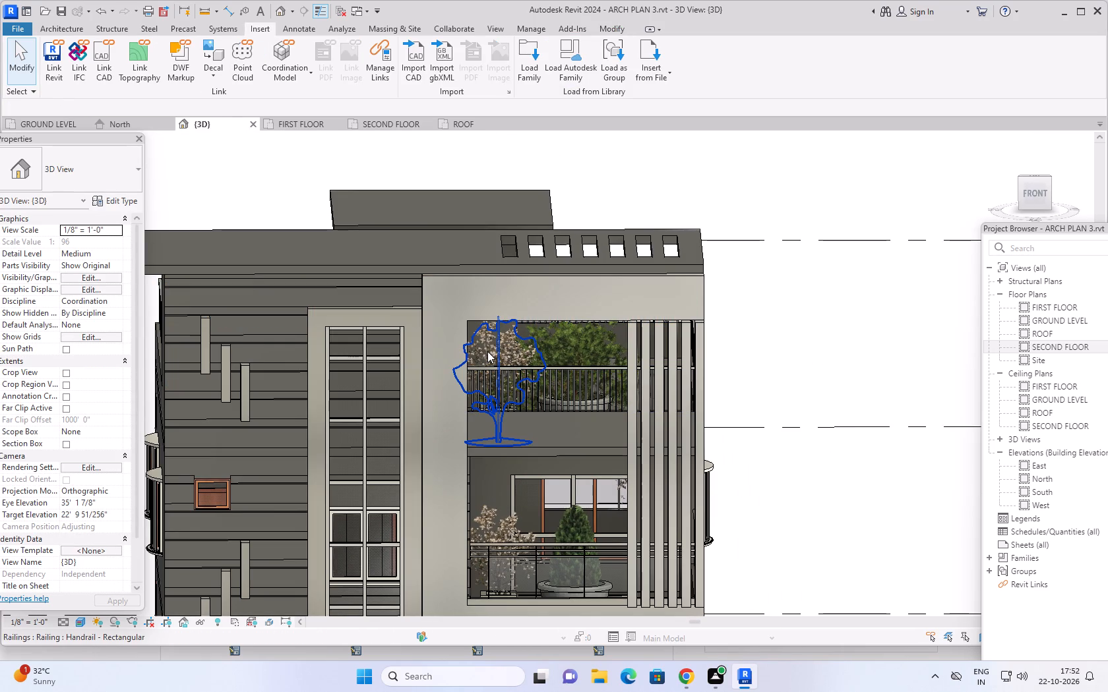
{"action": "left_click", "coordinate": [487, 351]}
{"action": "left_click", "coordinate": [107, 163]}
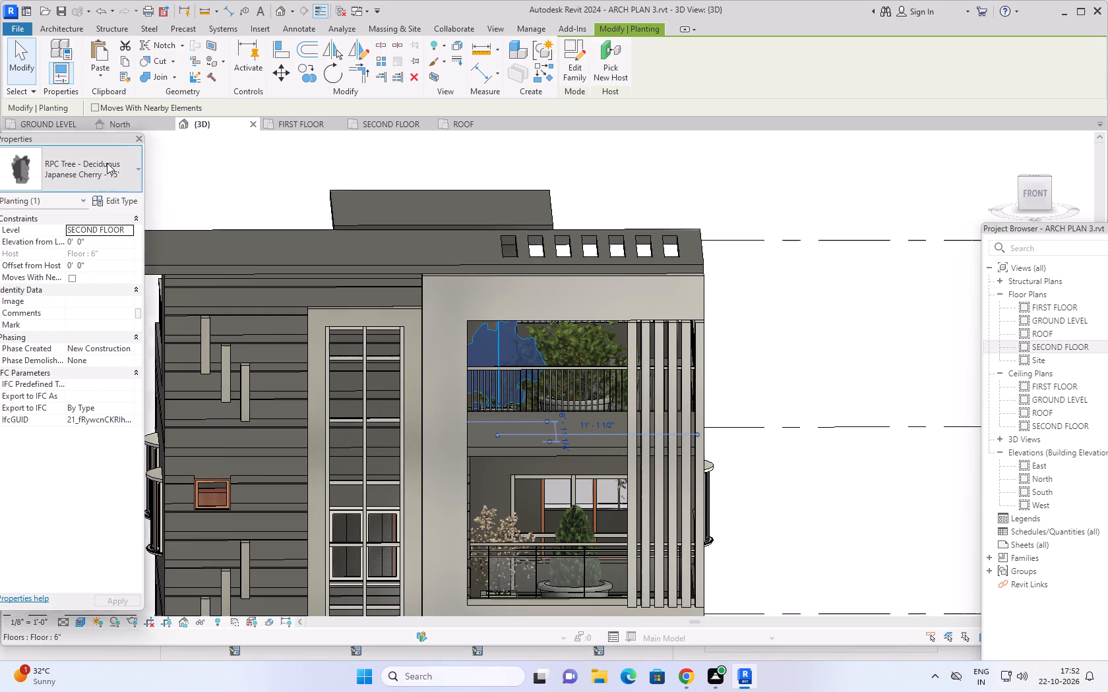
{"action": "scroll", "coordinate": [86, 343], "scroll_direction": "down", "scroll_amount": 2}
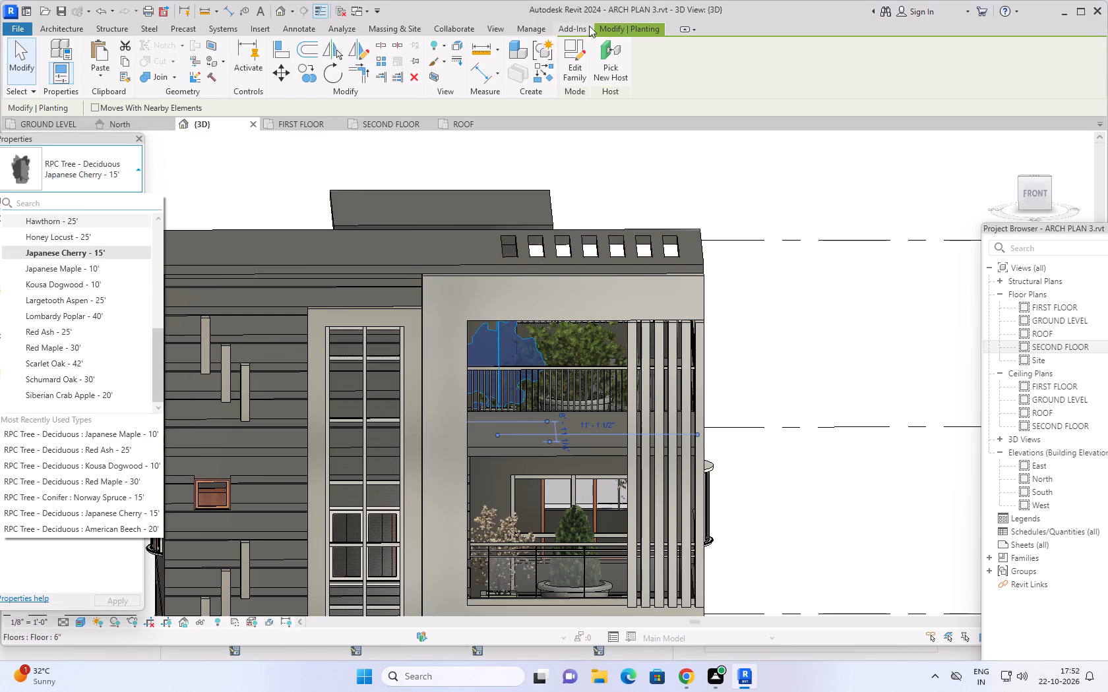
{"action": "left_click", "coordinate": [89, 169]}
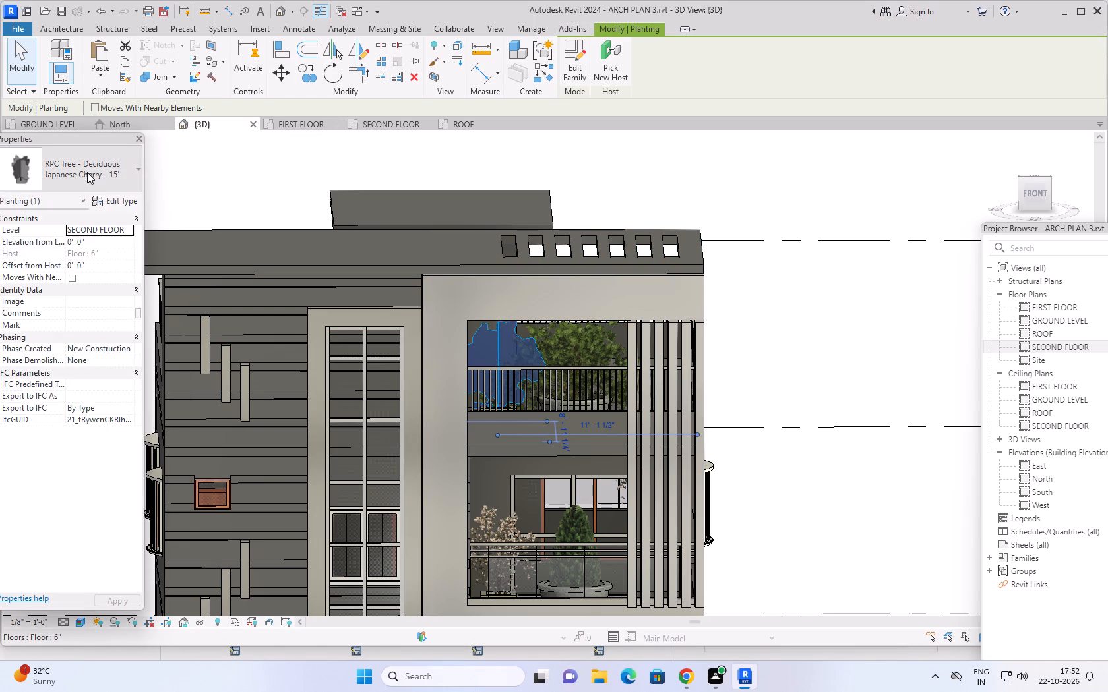
Browse the US family library, including its Lighting, System Families and Vertical Circulation folders, for another site component family to load.
{"action": "left_click", "coordinate": [399, 31]}
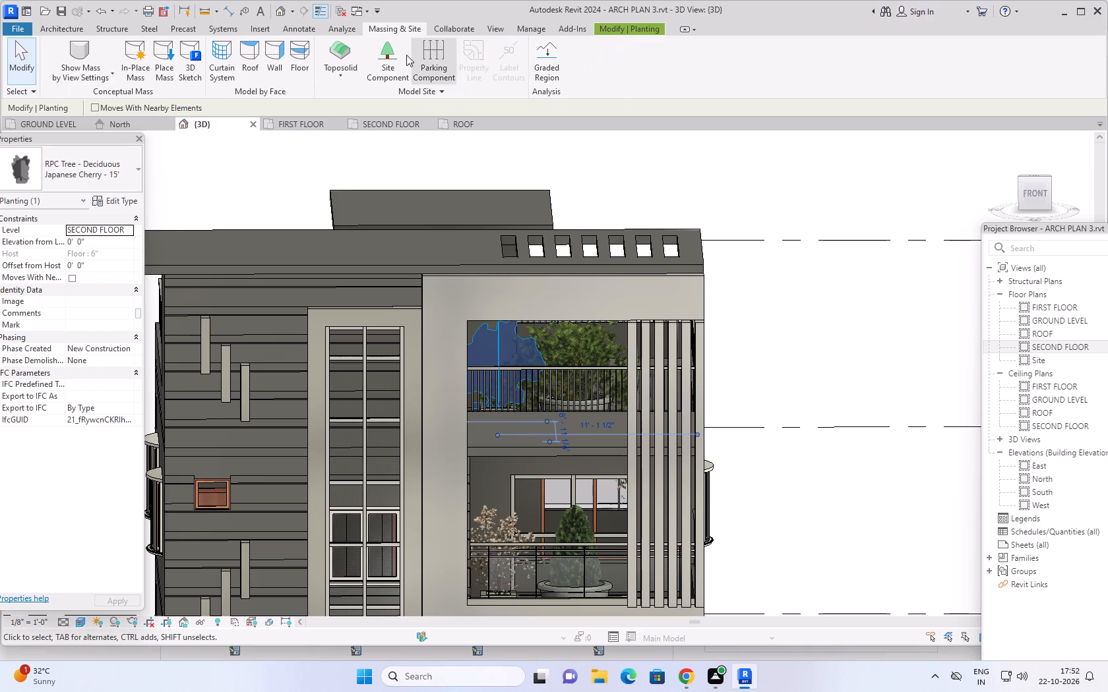
{"action": "left_click", "coordinate": [385, 53]}
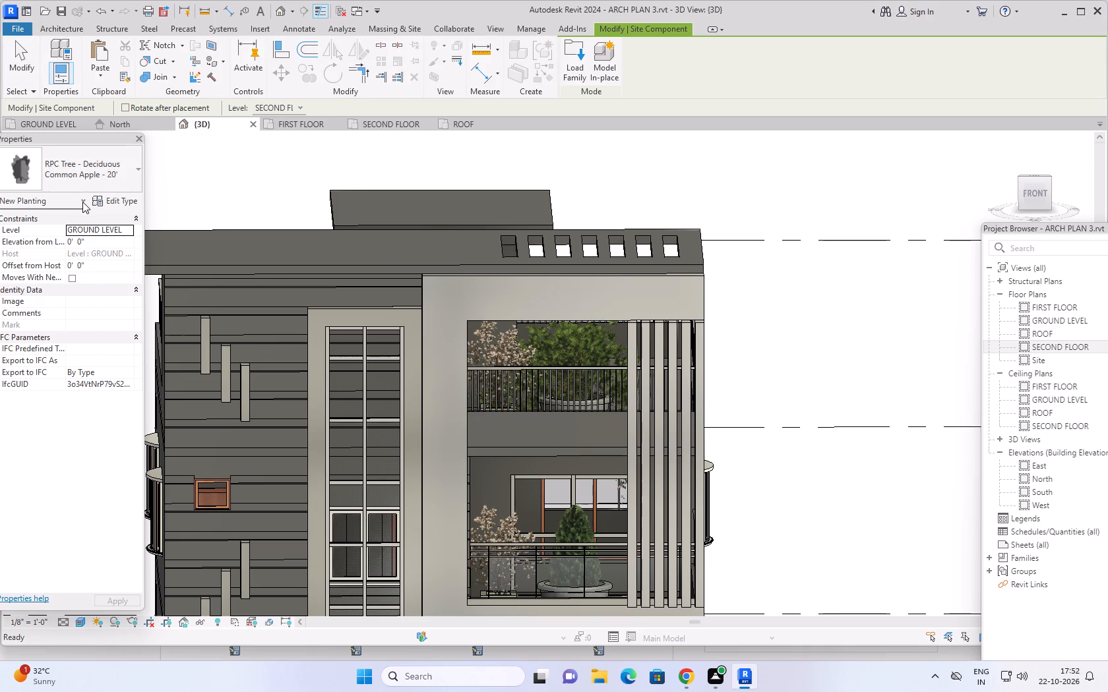
{"action": "left_click", "coordinate": [573, 44]}
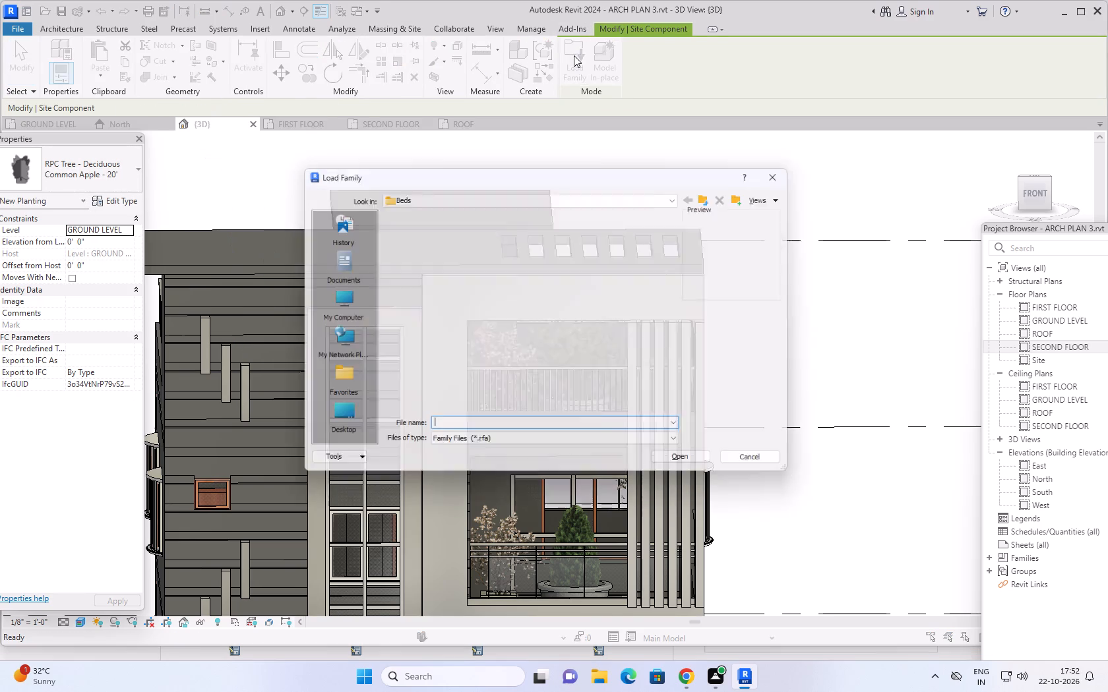
{"action": "left_click", "coordinate": [716, 196]}
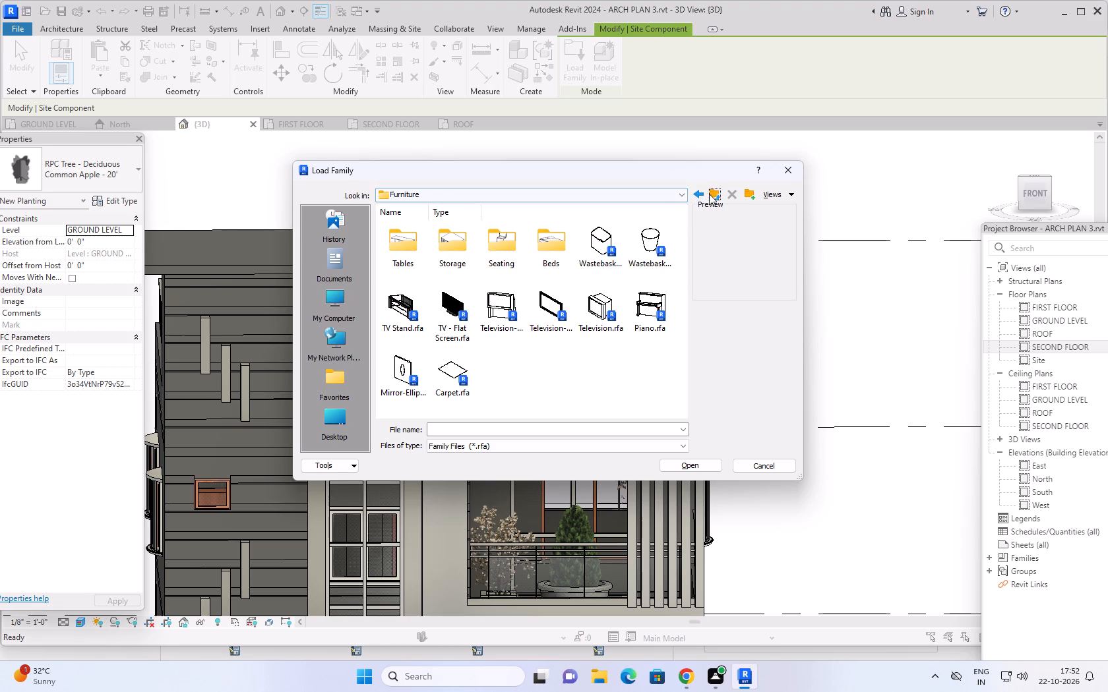
{"action": "left_click", "coordinate": [712, 193]}
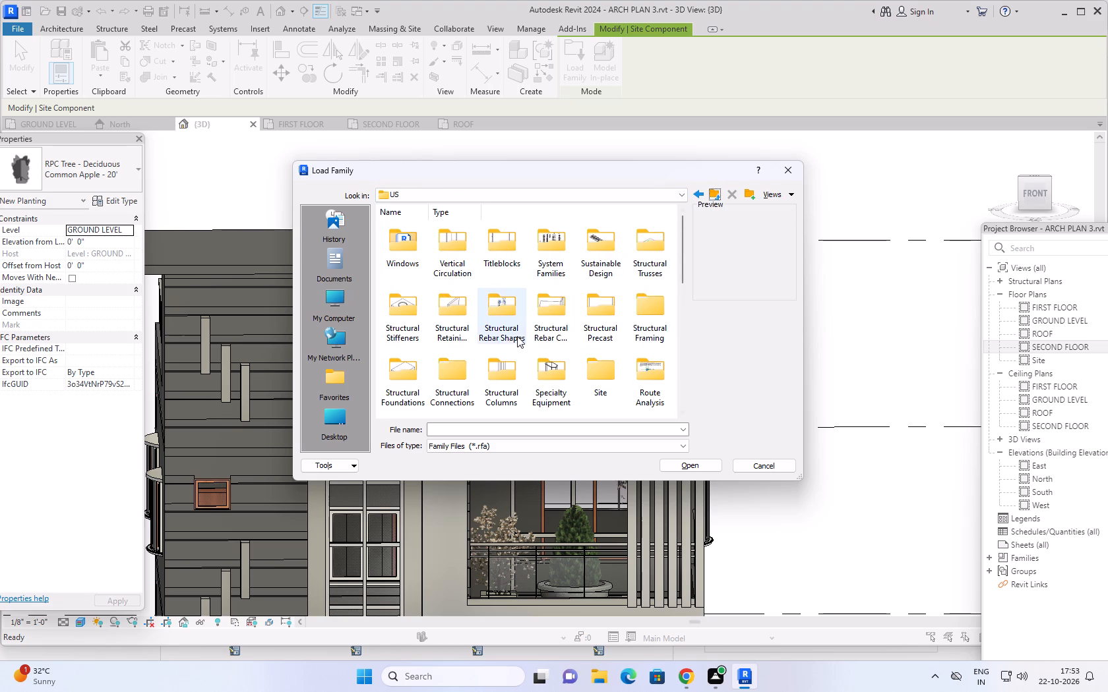
{"action": "scroll", "coordinate": [527, 324], "scroll_direction": "down", "scroll_amount": 5}
{"action": "scroll", "coordinate": [532, 346], "scroll_direction": "up", "scroll_amount": 2}
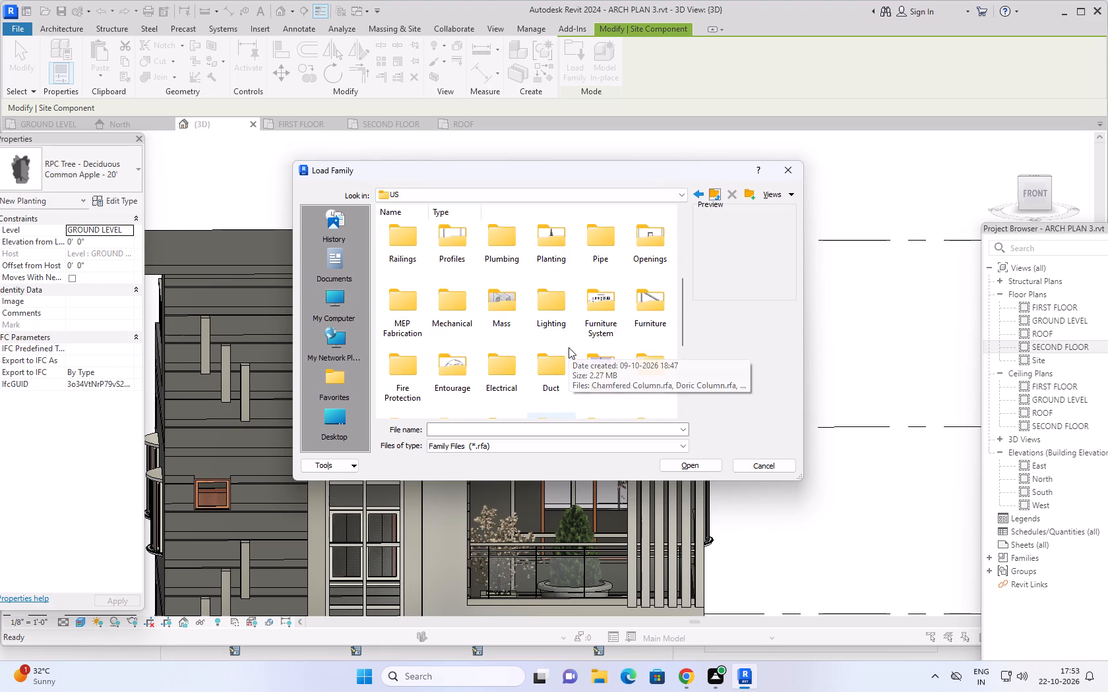
{"action": "double_click", "coordinate": [547, 306]}
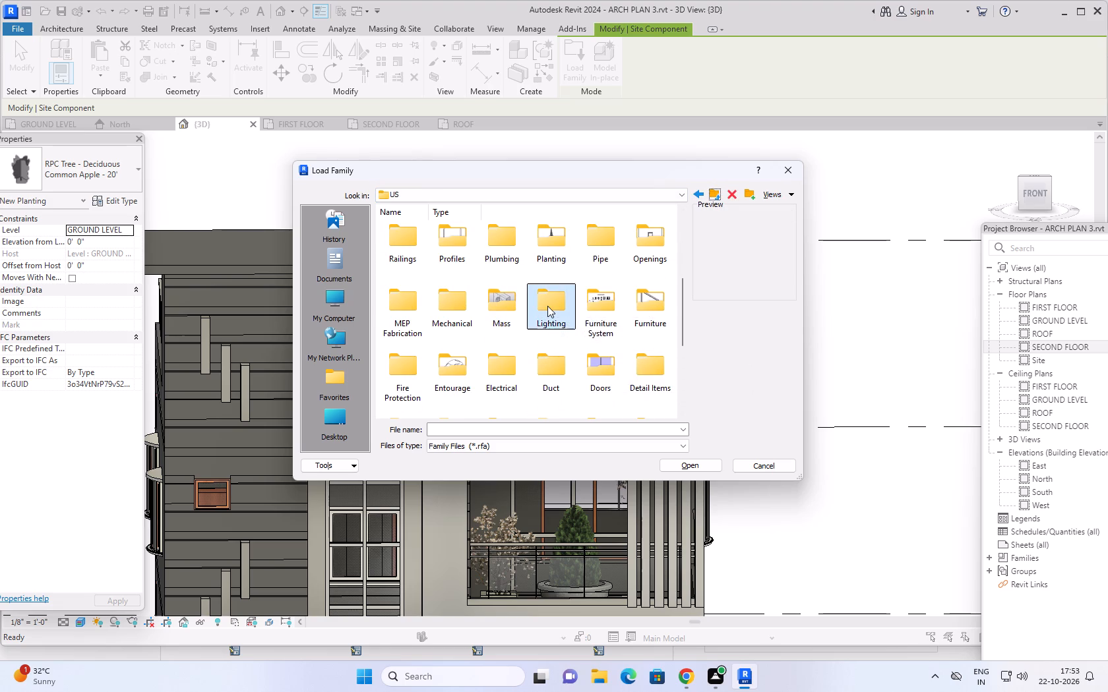
{"action": "left_click", "coordinate": [720, 193]}
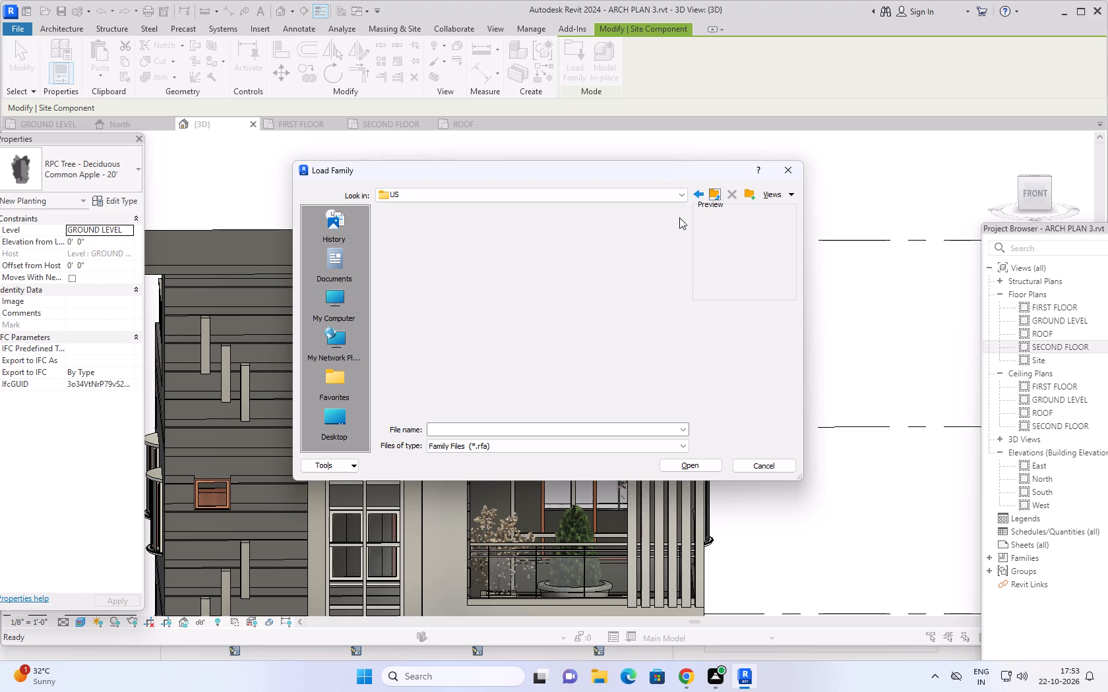
{"action": "scroll", "coordinate": [549, 315], "scroll_direction": "down", "scroll_amount": 1}
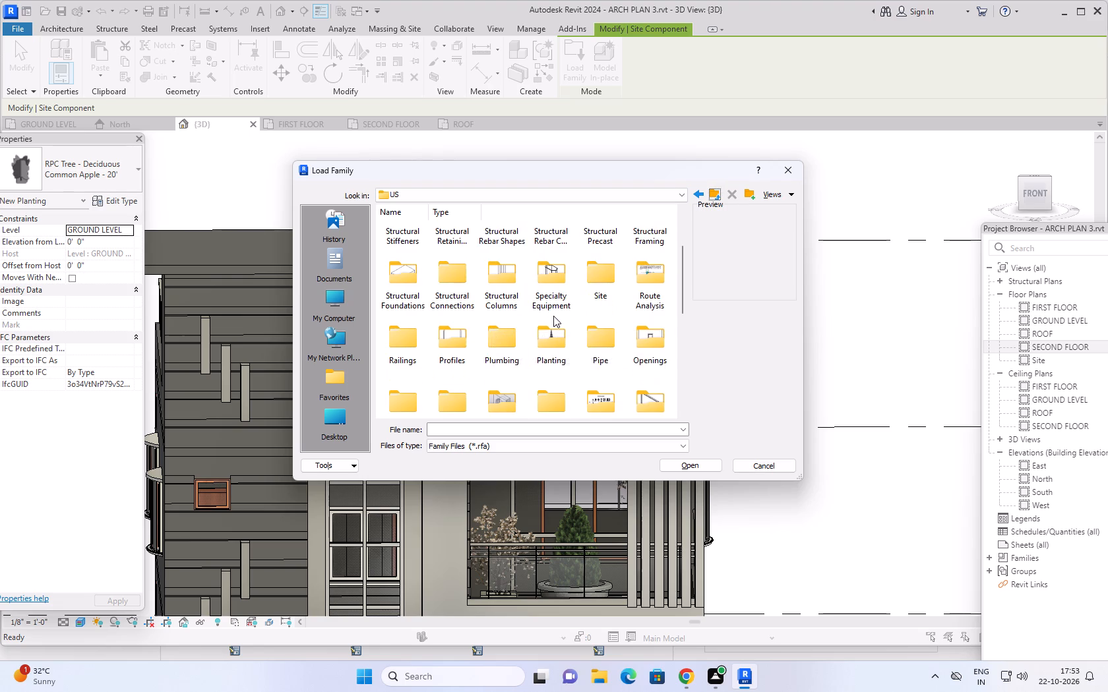
{"action": "scroll", "coordinate": [555, 315], "scroll_direction": "up", "scroll_amount": 2}
{"action": "double_click", "coordinate": [545, 252]}
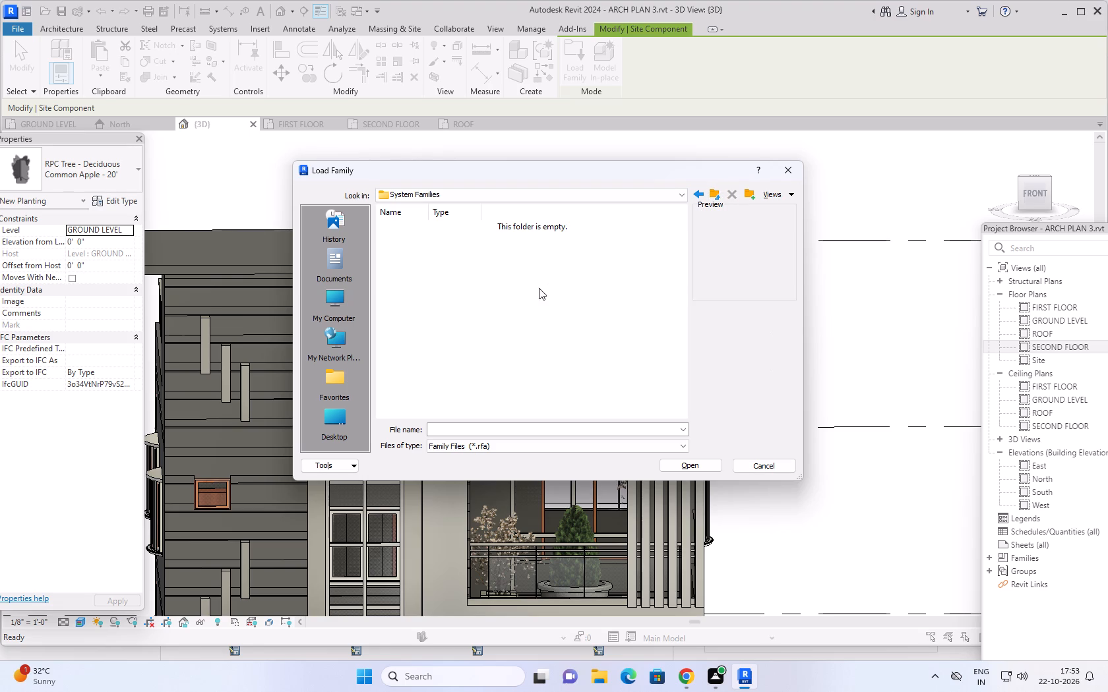
{"action": "left_click", "coordinate": [715, 193]}
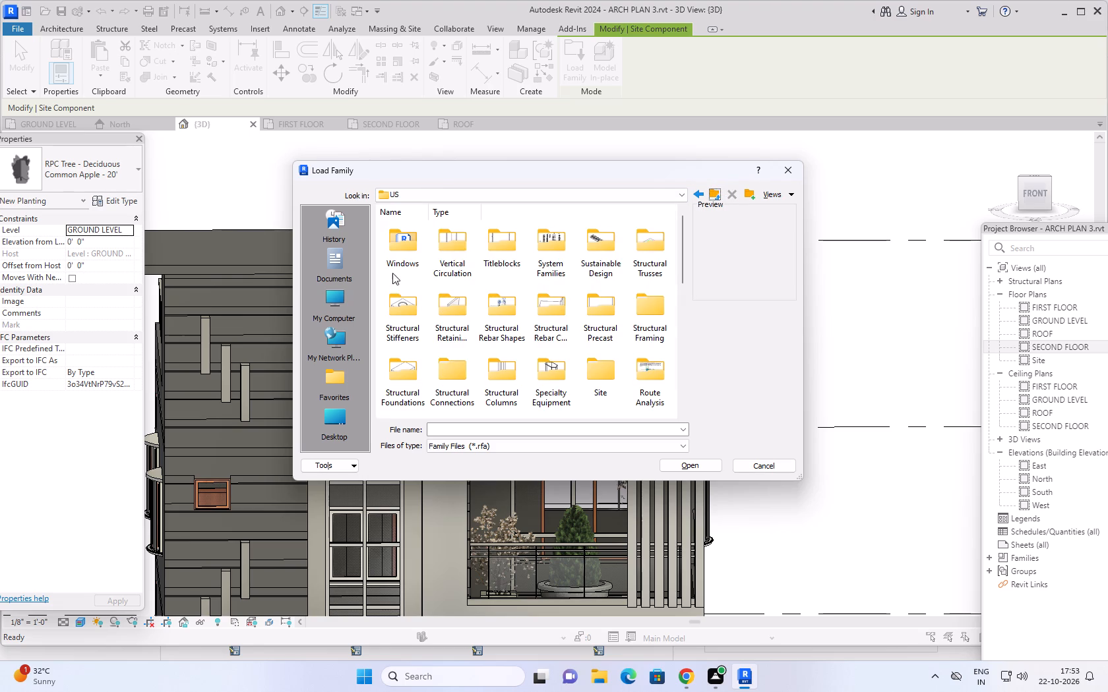
{"action": "double_click", "coordinate": [456, 245]}
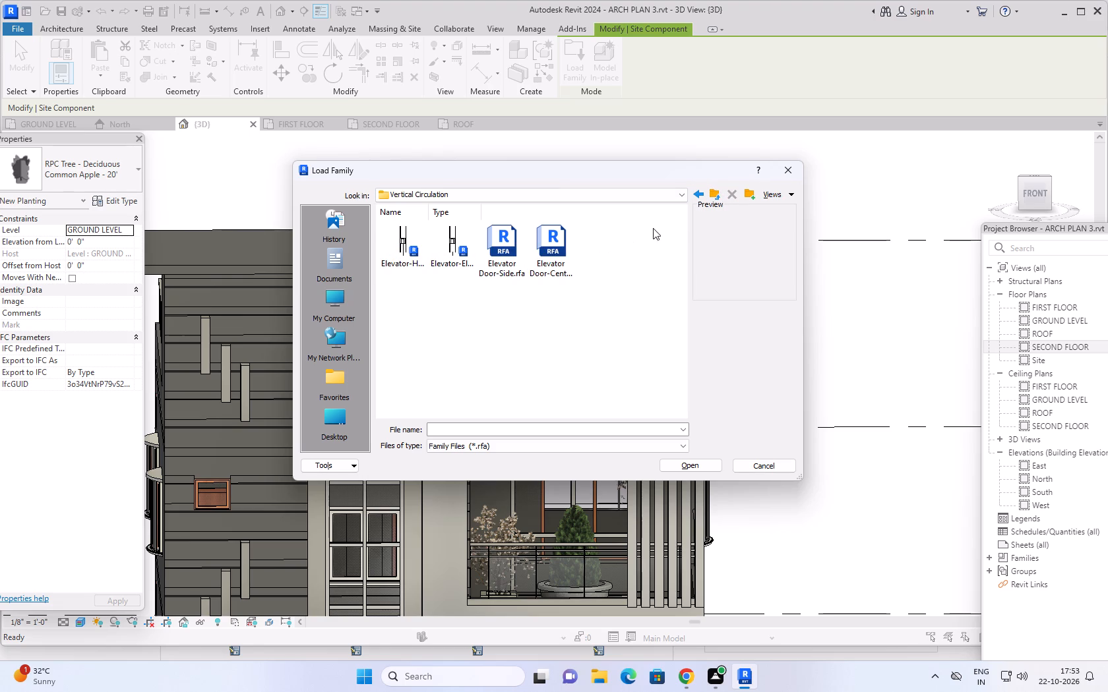
{"action": "left_click", "coordinate": [710, 196]}
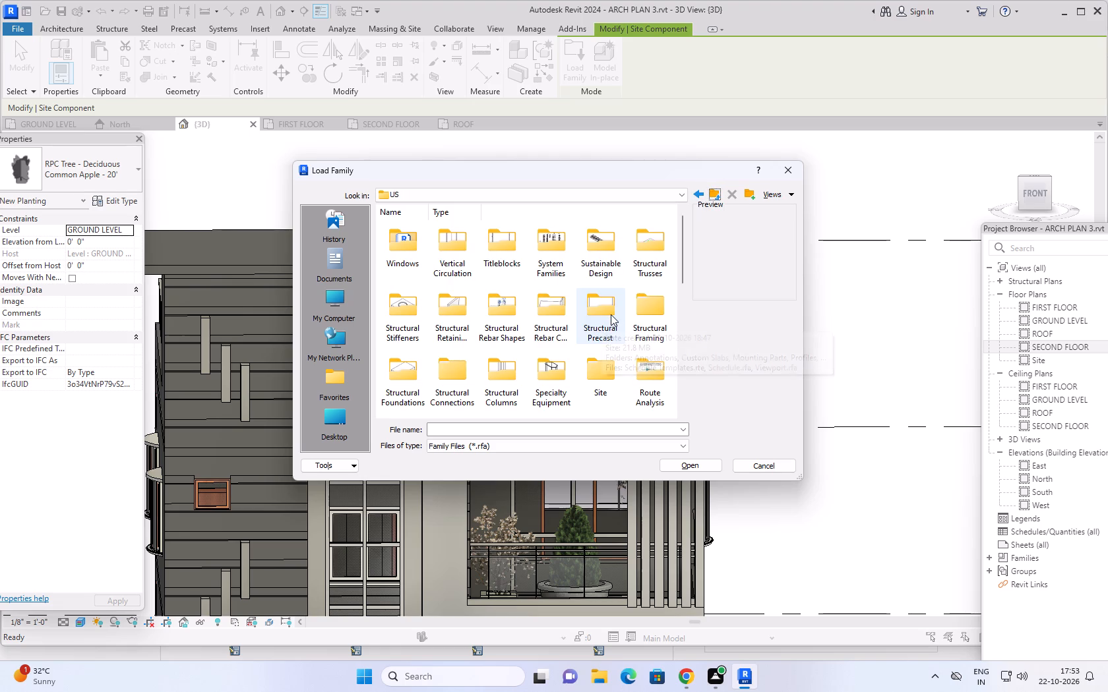
{"action": "scroll", "coordinate": [613, 309], "scroll_direction": "up", "scroll_amount": 2}
{"action": "scroll", "coordinate": [557, 326], "scroll_direction": "down", "scroll_amount": 1}
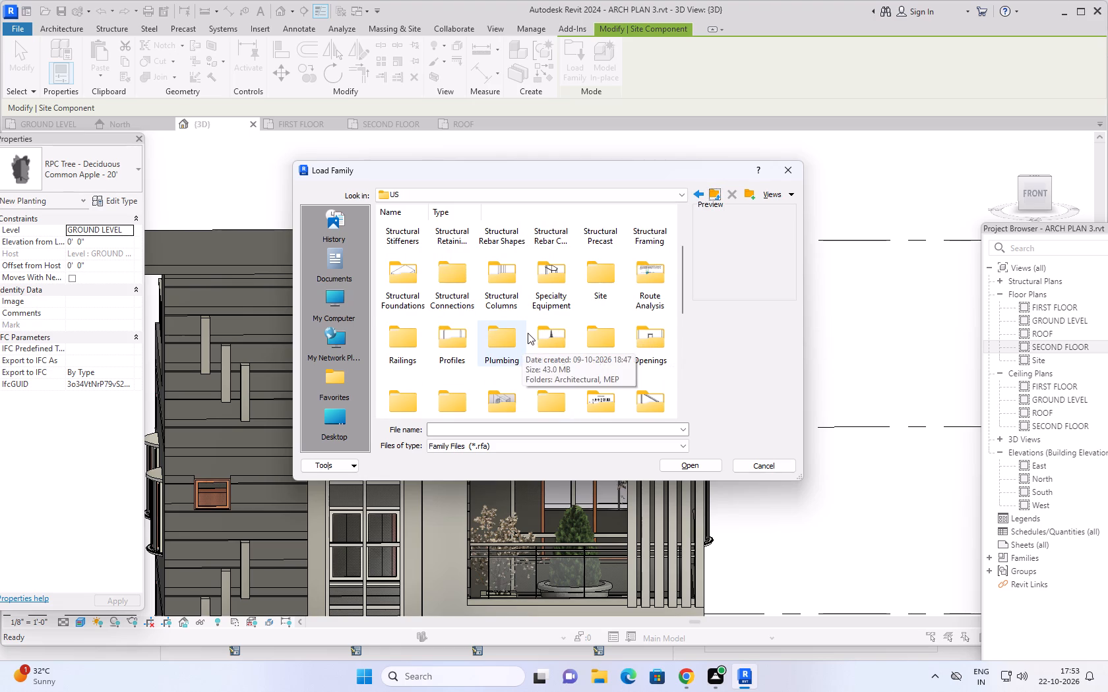
{"action": "scroll", "coordinate": [525, 330], "scroll_direction": "down", "scroll_amount": 1}
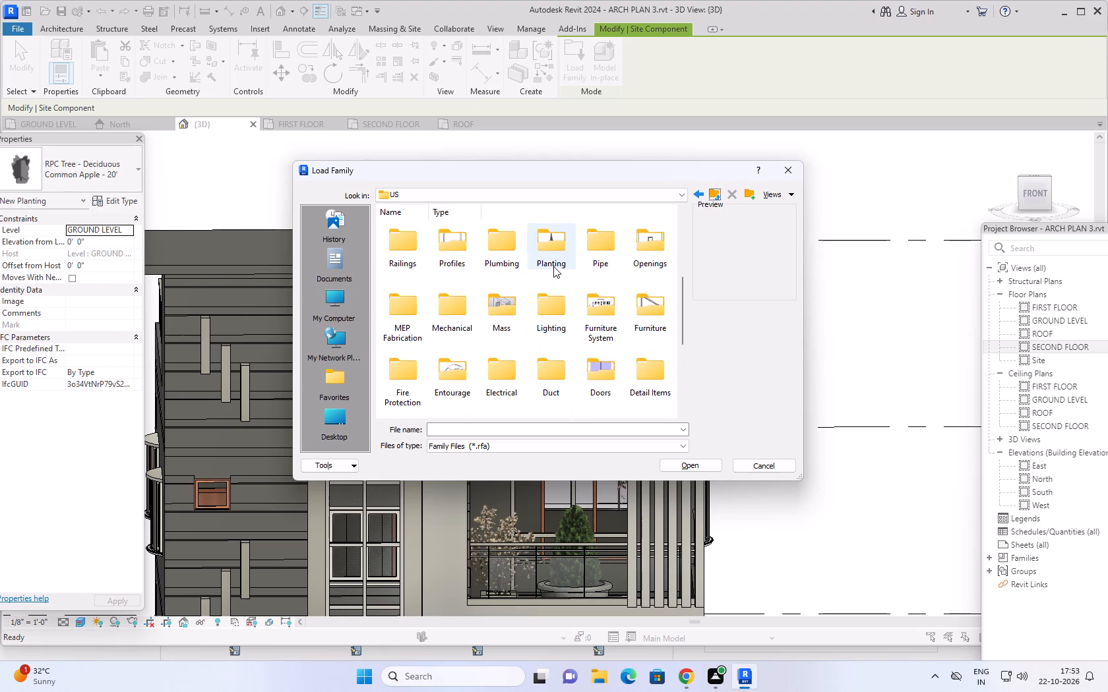
Preview the families in the library's Planting folder and load RPC Tree - Conifer.rfa.
{"action": "double_click", "coordinate": [547, 249]}
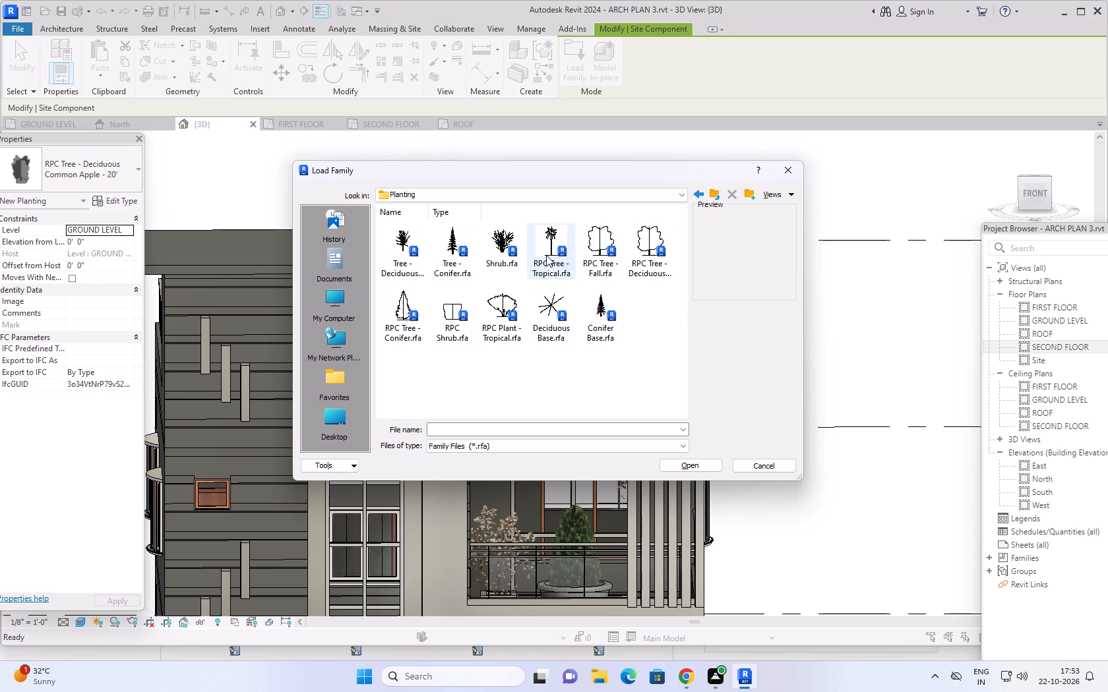
{"action": "scroll", "coordinate": [403, 360], "scroll_direction": "up", "scroll_amount": 1}
{"action": "left_click", "coordinate": [402, 308]}
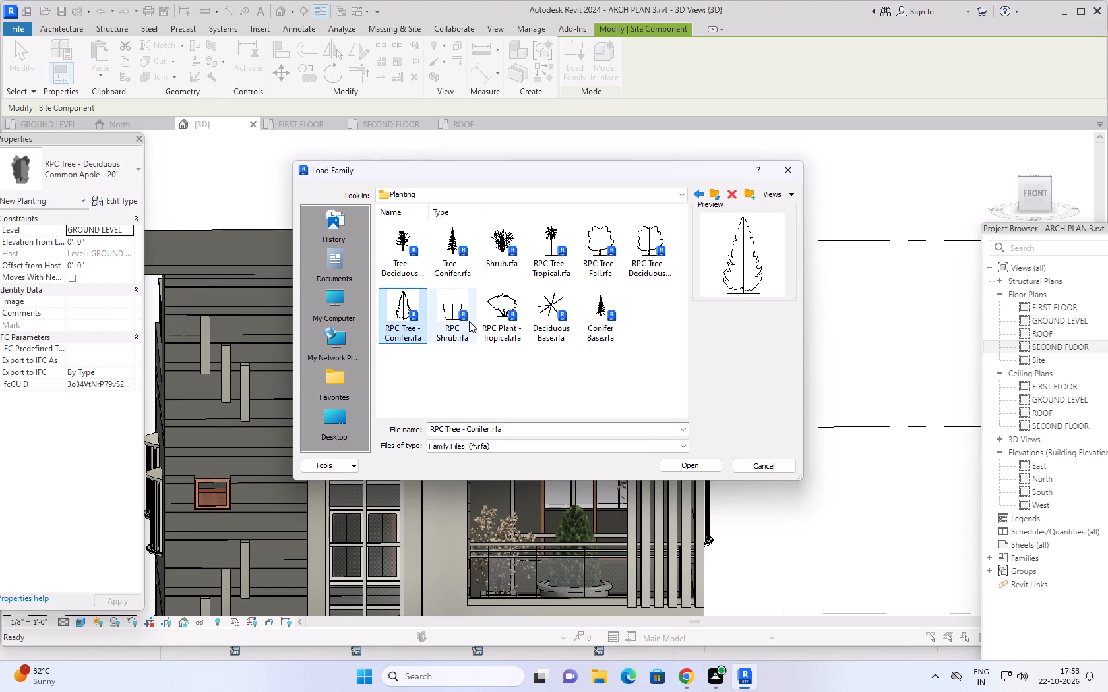
{"action": "left_click", "coordinate": [446, 315]}
{"action": "left_click", "coordinate": [495, 304]}
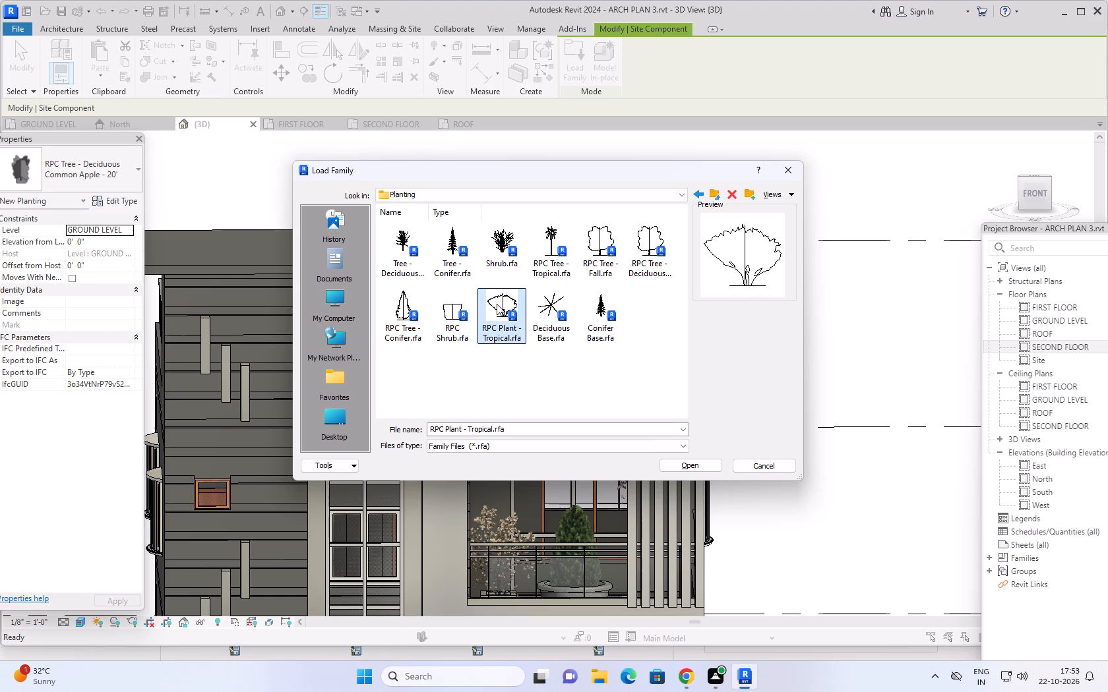
{"action": "left_click", "coordinate": [532, 303]}
{"action": "left_click", "coordinate": [588, 303]}
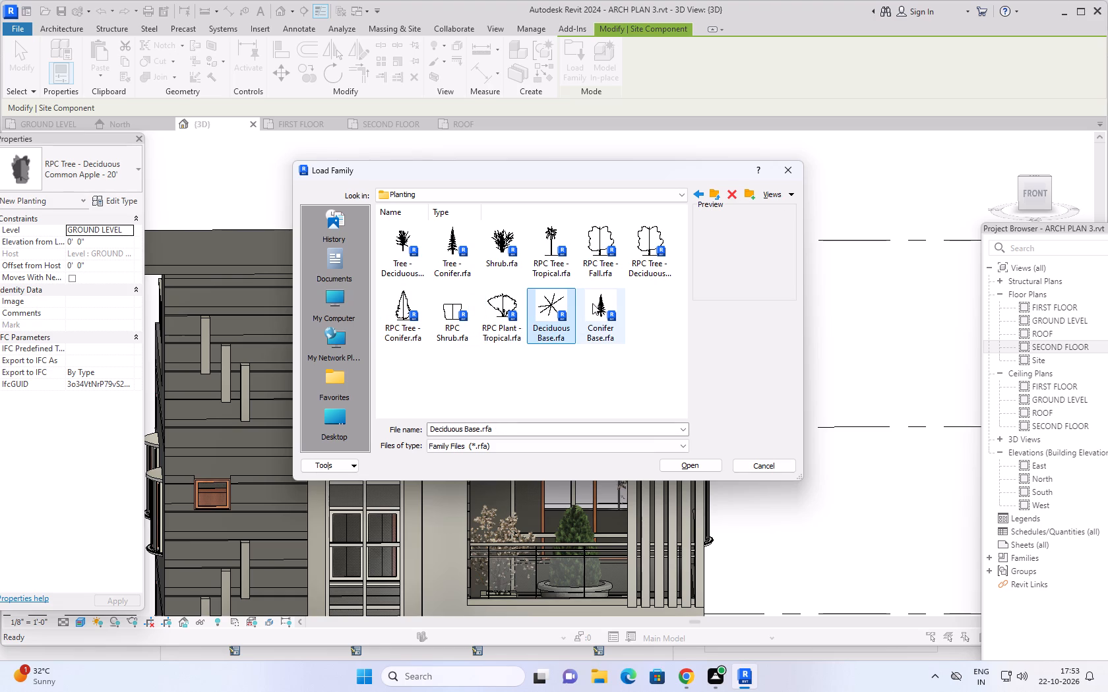
{"action": "left_click", "coordinate": [642, 245]}
{"action": "left_click", "coordinate": [601, 250]}
{"action": "left_click", "coordinate": [538, 257]}
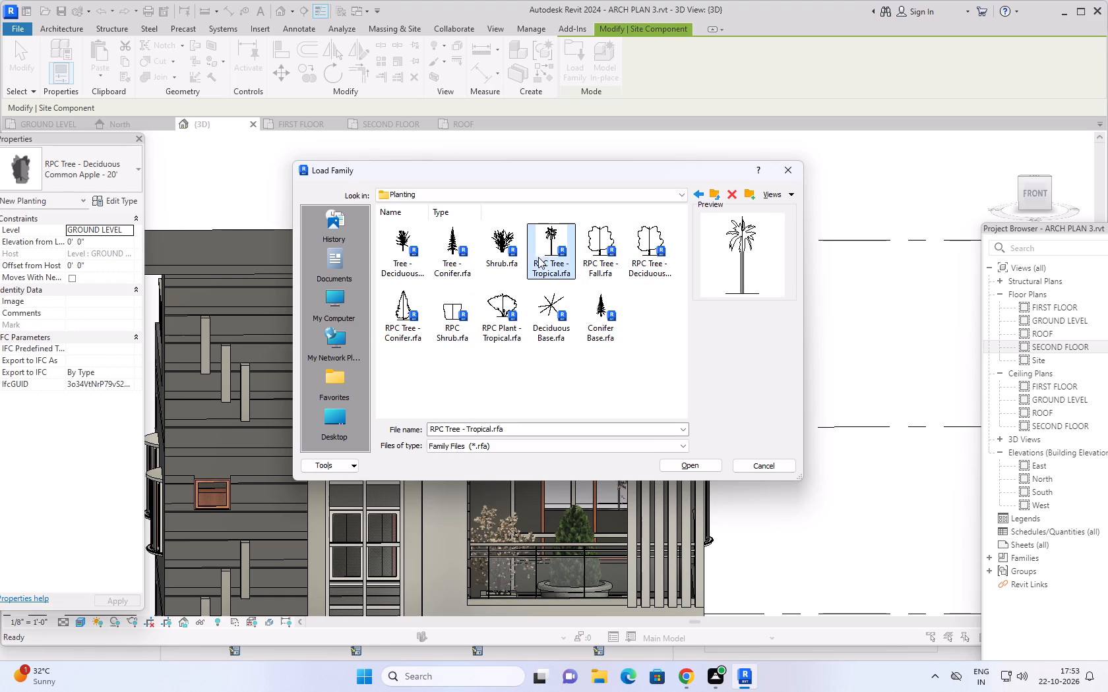
{"action": "left_click", "coordinate": [494, 245]}
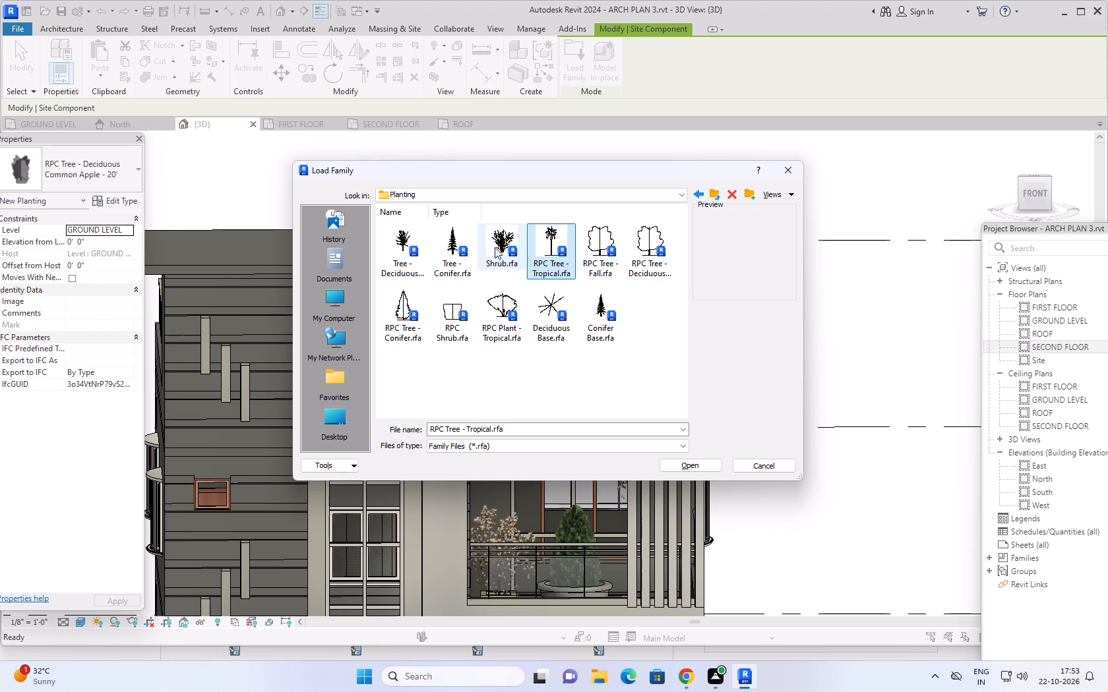
{"action": "left_click", "coordinate": [474, 241]}
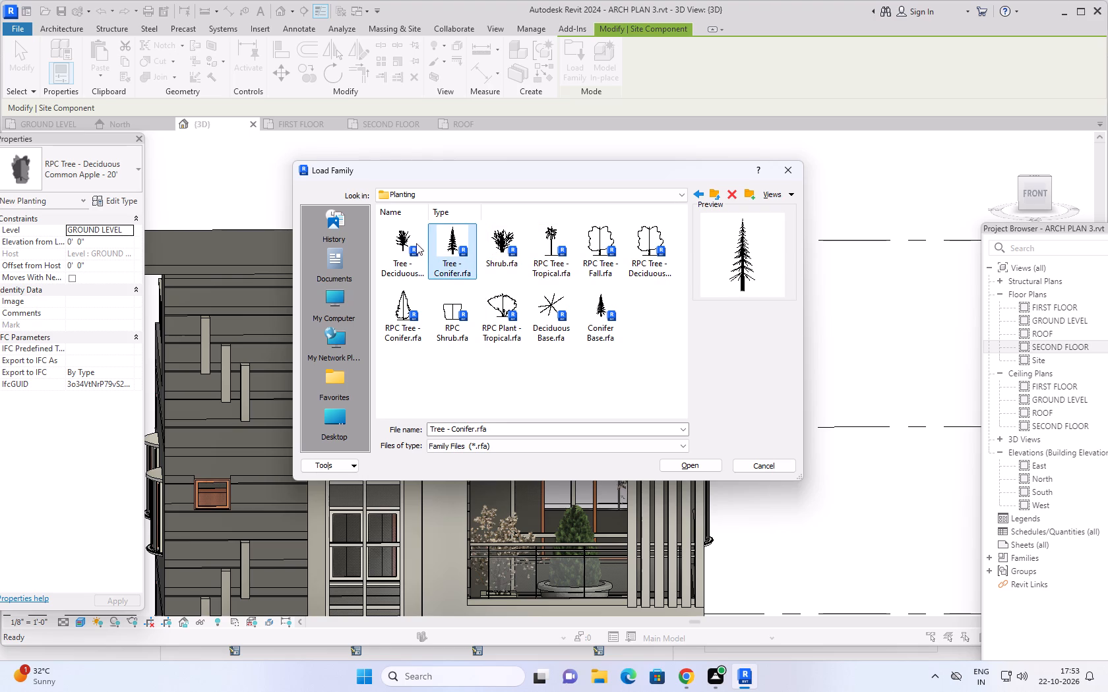
{"action": "left_click", "coordinate": [400, 245]}
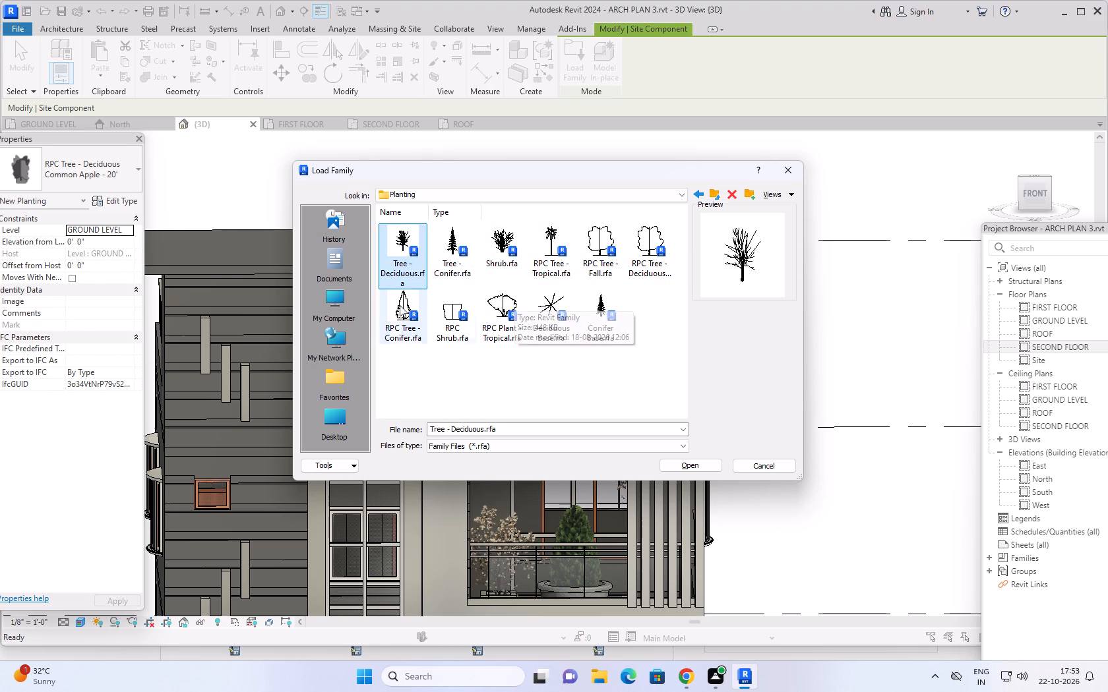
{"action": "left_click", "coordinate": [400, 308]}
{"action": "left_click", "coordinate": [701, 465]}
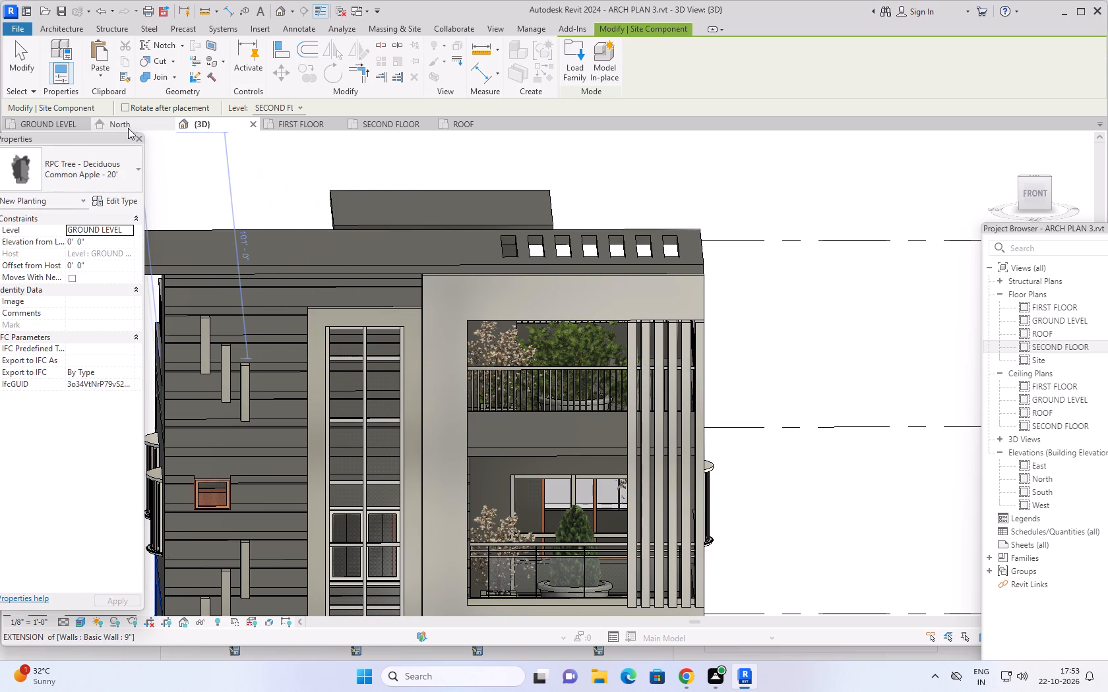
In the first-floor plan, place an RPC Tree - Deciduous Common Apple - 20' about 3' and 6' outside the rear corner balcony's two railings.
{"action": "left_click", "coordinate": [297, 123]}
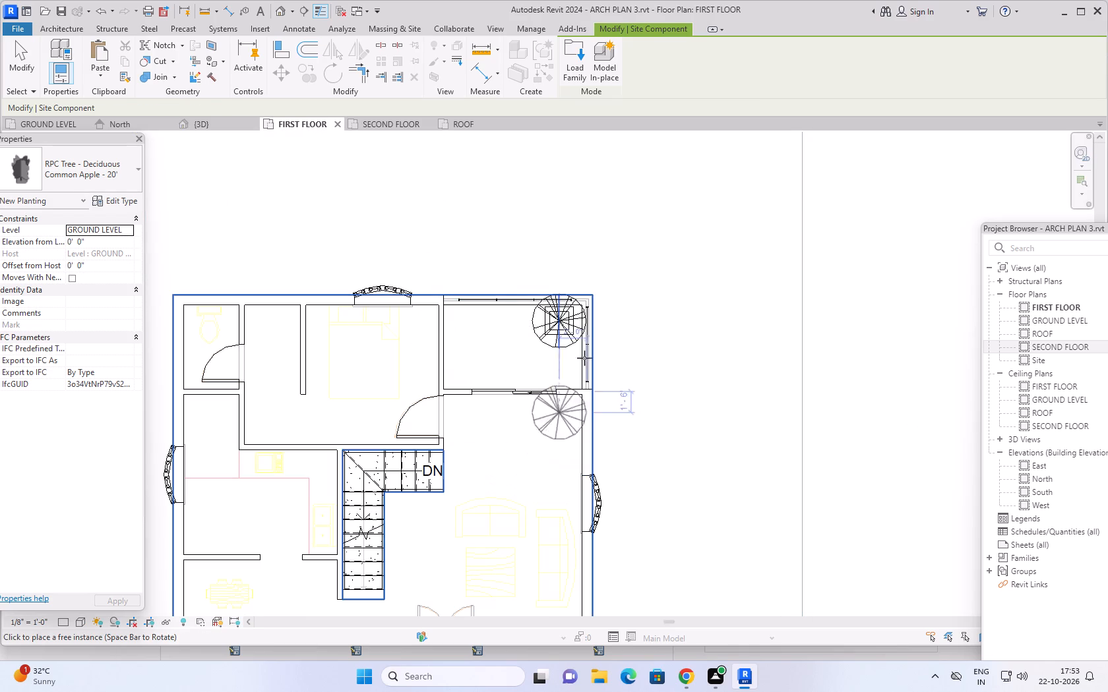
{"action": "left_click", "coordinate": [631, 215]}
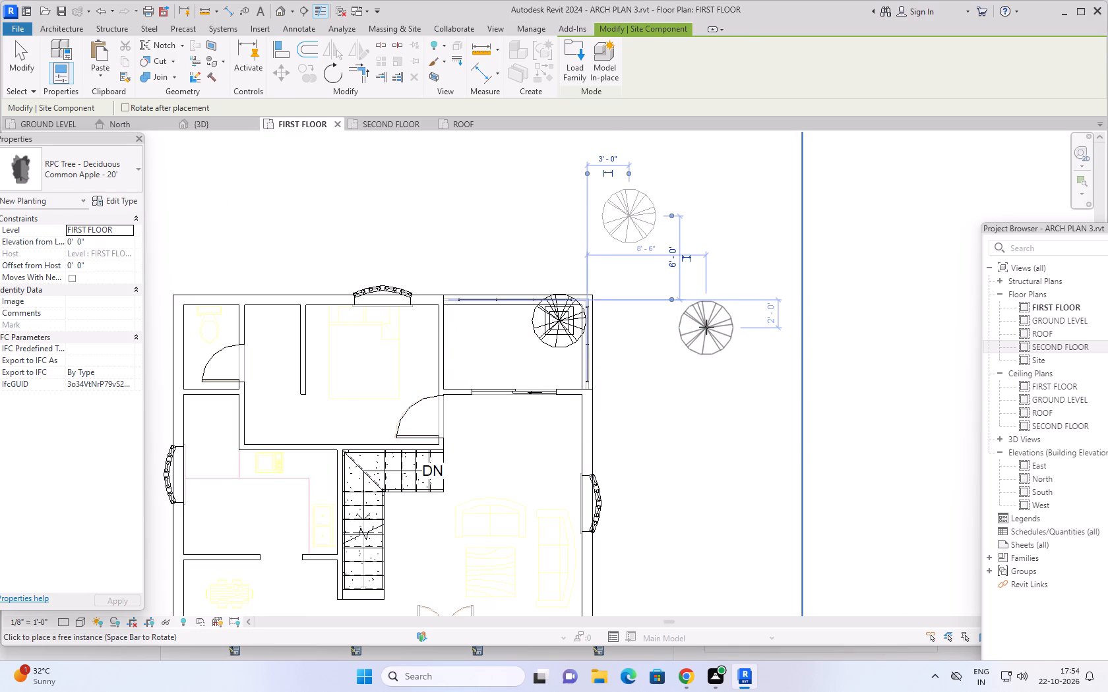
{"action": "key", "text": "Escape"}
{"action": "key", "text": "Escape"}
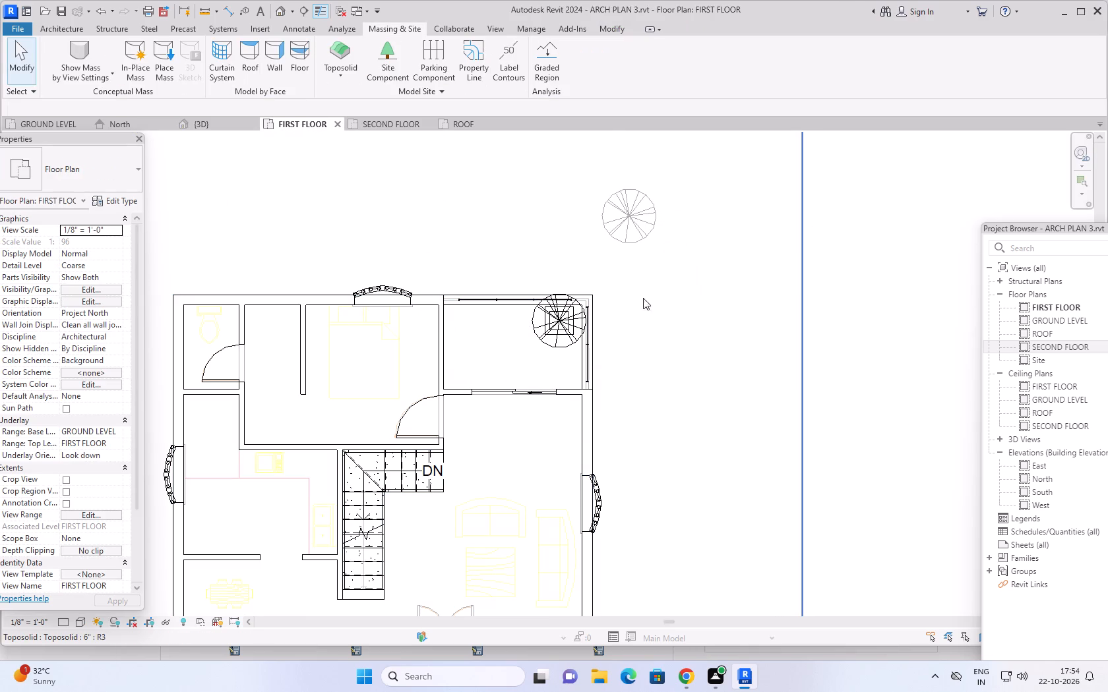
Examine the newly placed Common Apple tree on the grass beside the house's rear corner in 3D.
{"action": "left_click", "coordinate": [626, 241]}
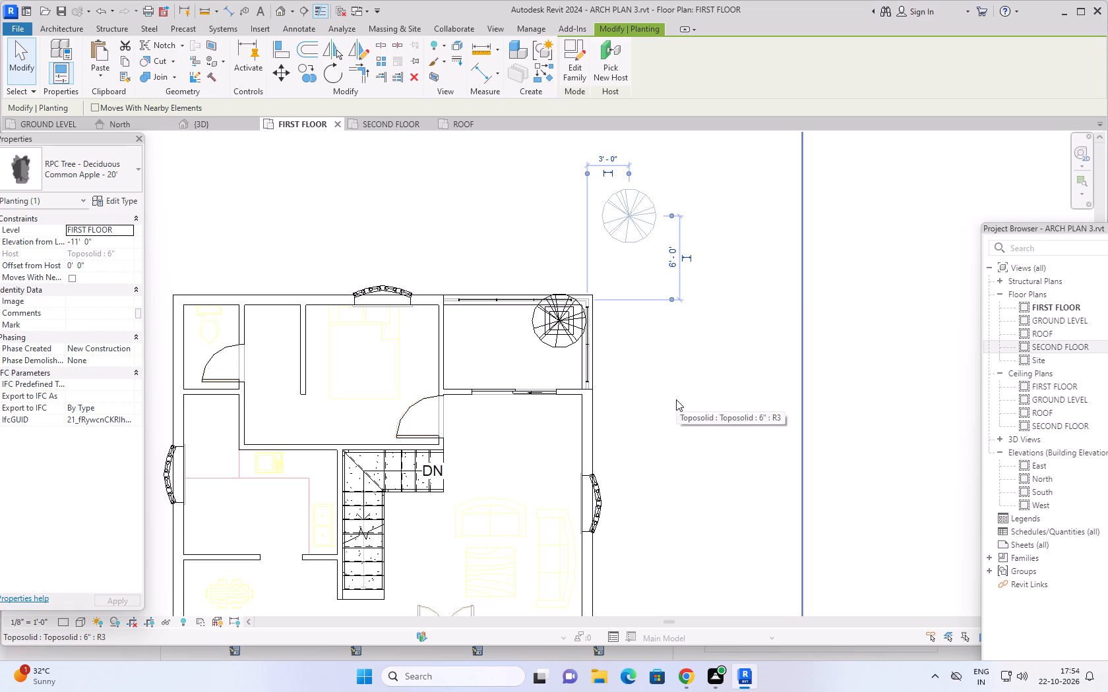
{"action": "middle_click_drag", "start_coordinate": [658, 395], "coordinate": [639, 374], "text": "shift"}
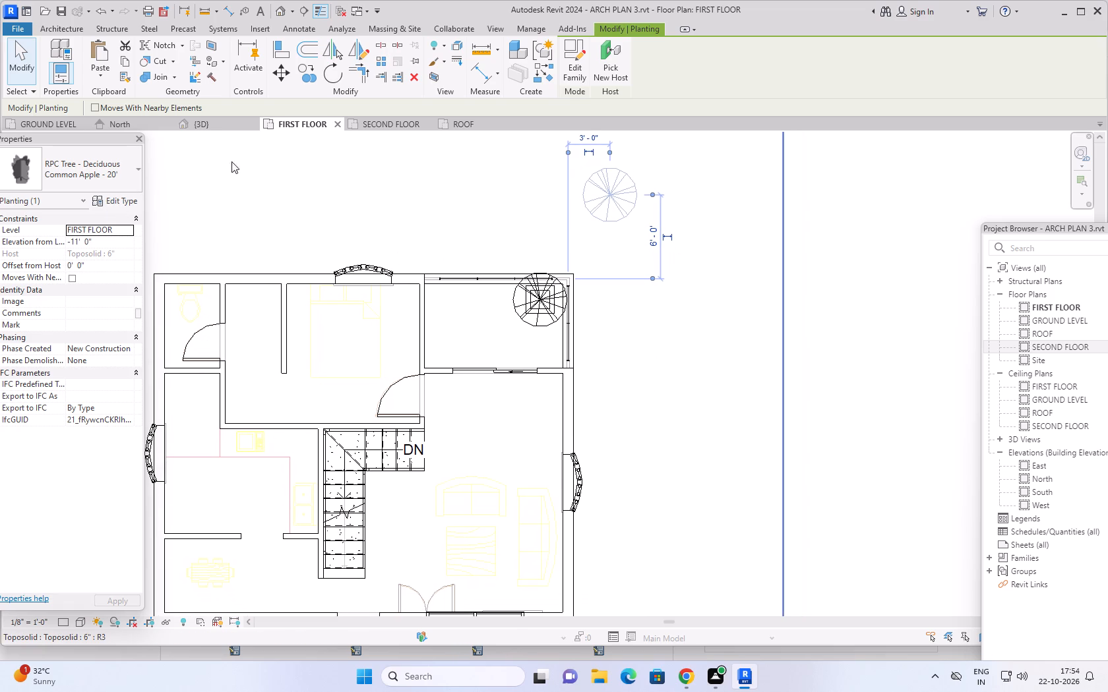
{"action": "left_click", "coordinate": [206, 128]}
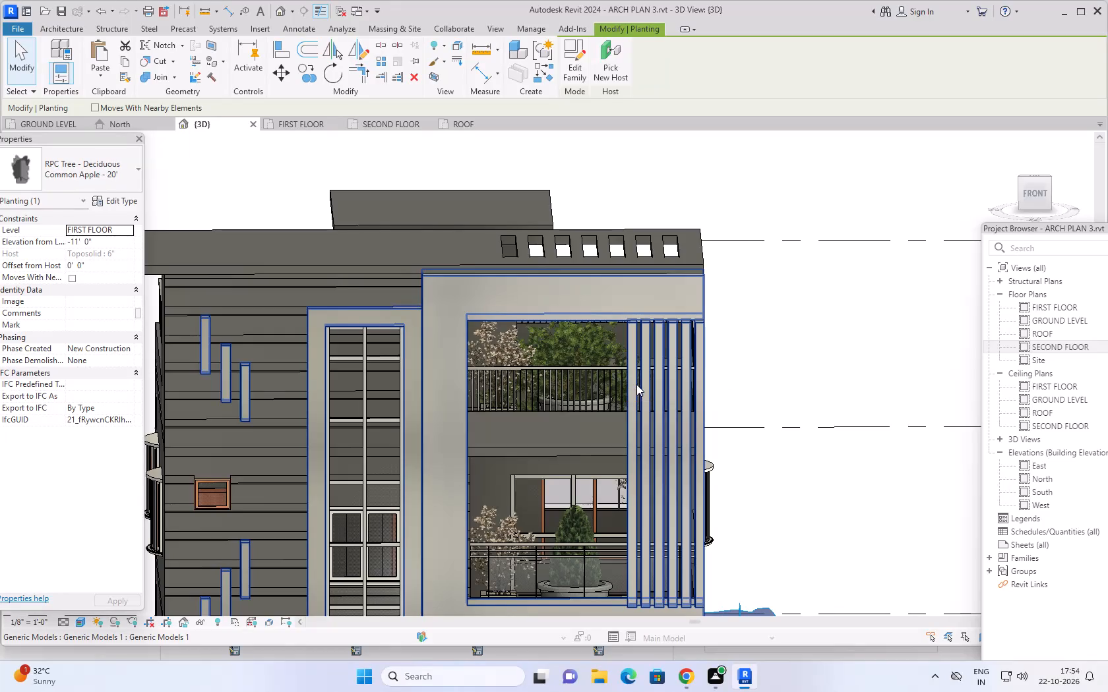
{"action": "middle_click_drag", "start_coordinate": [763, 359], "coordinate": [592, 523]}
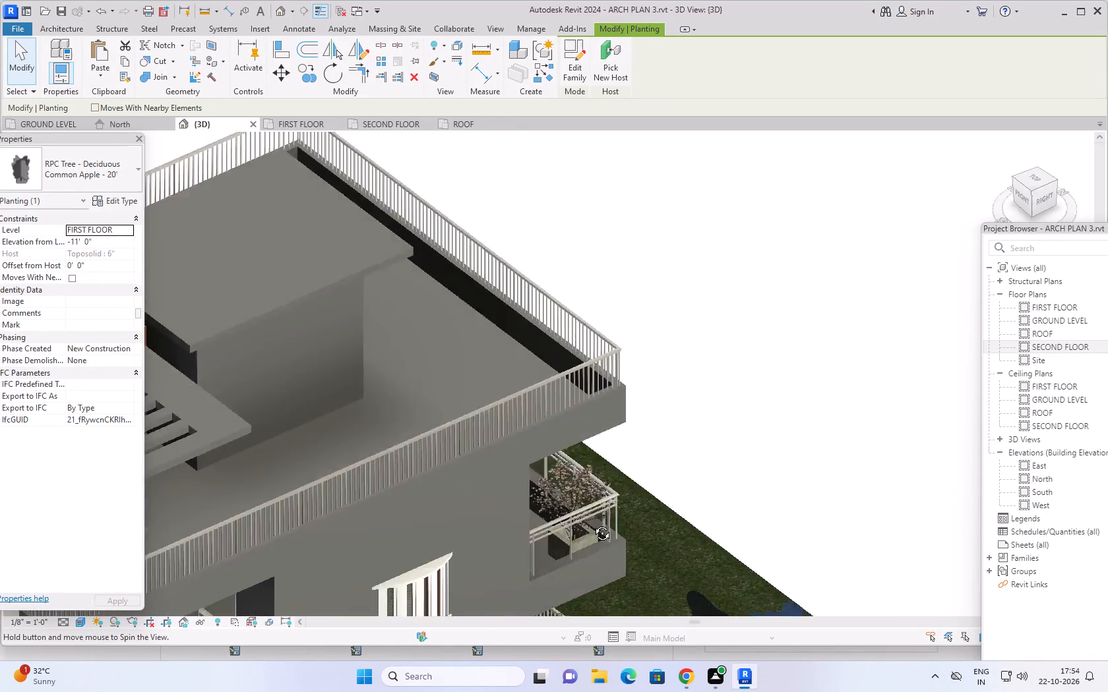
{"action": "middle_click_drag", "start_coordinate": [592, 523], "coordinate": [537, 495]}
{"action": "scroll", "coordinate": [766, 500], "scroll_direction": "down", "scroll_amount": 2}
{"action": "middle_click_drag", "start_coordinate": [758, 503], "coordinate": [729, 249]}
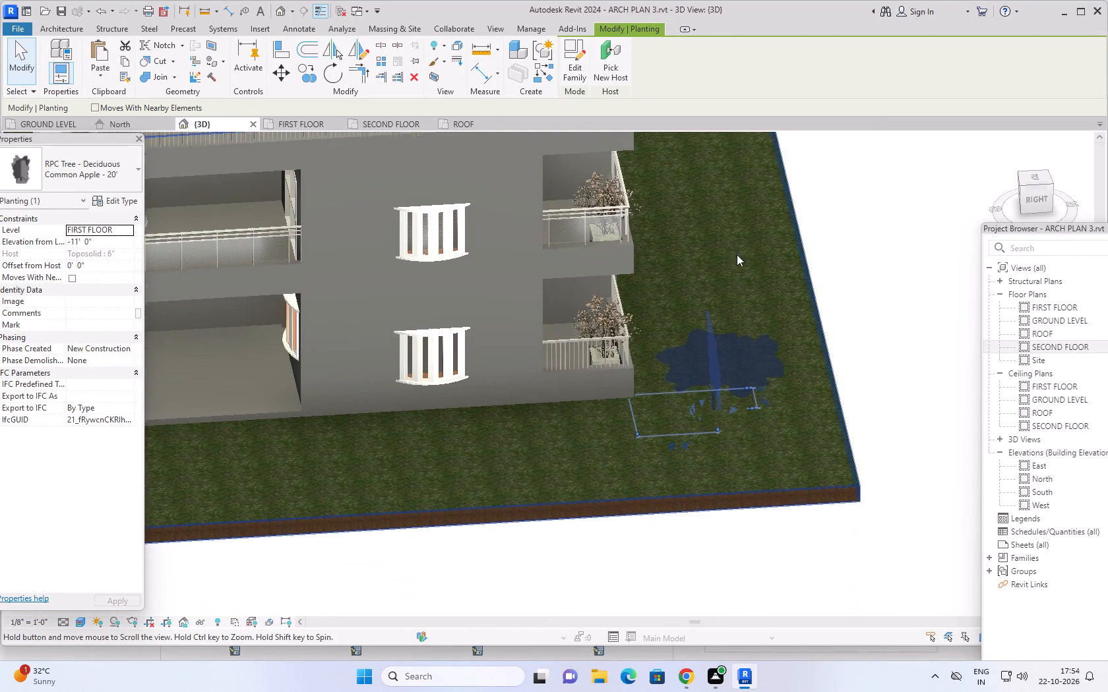
{"action": "middle_click_drag", "start_coordinate": [764, 389], "coordinate": [789, 288], "text": "shift"}
{"action": "key", "text": "Escape"}
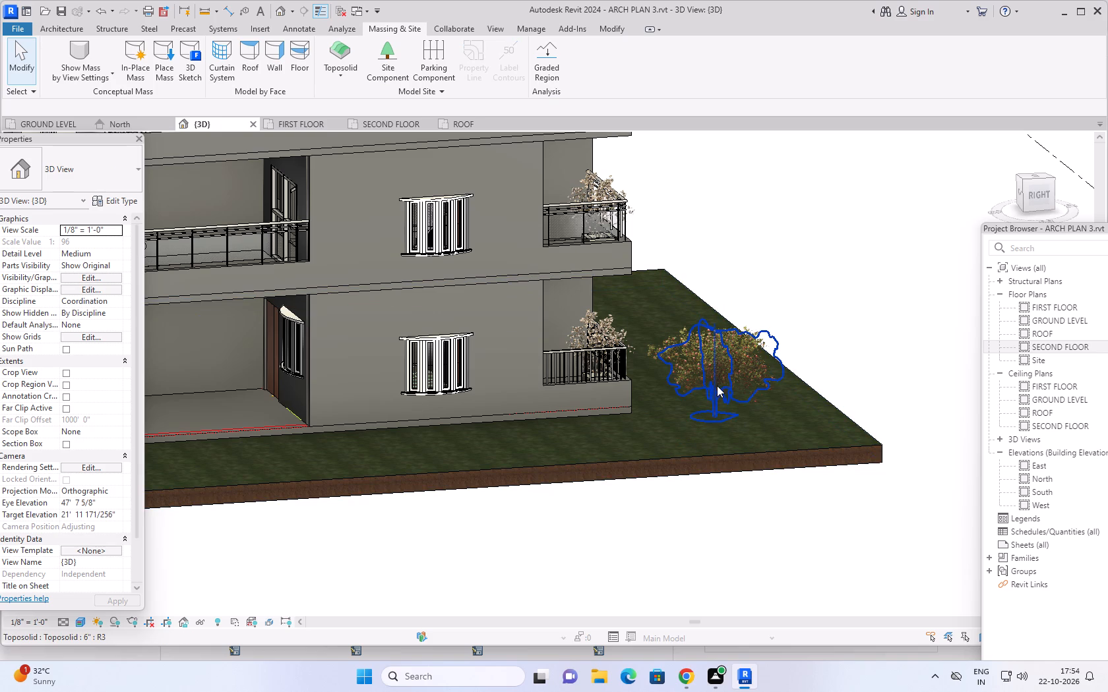
{"action": "scroll", "coordinate": [717, 385], "scroll_direction": "down", "scroll_amount": 3}
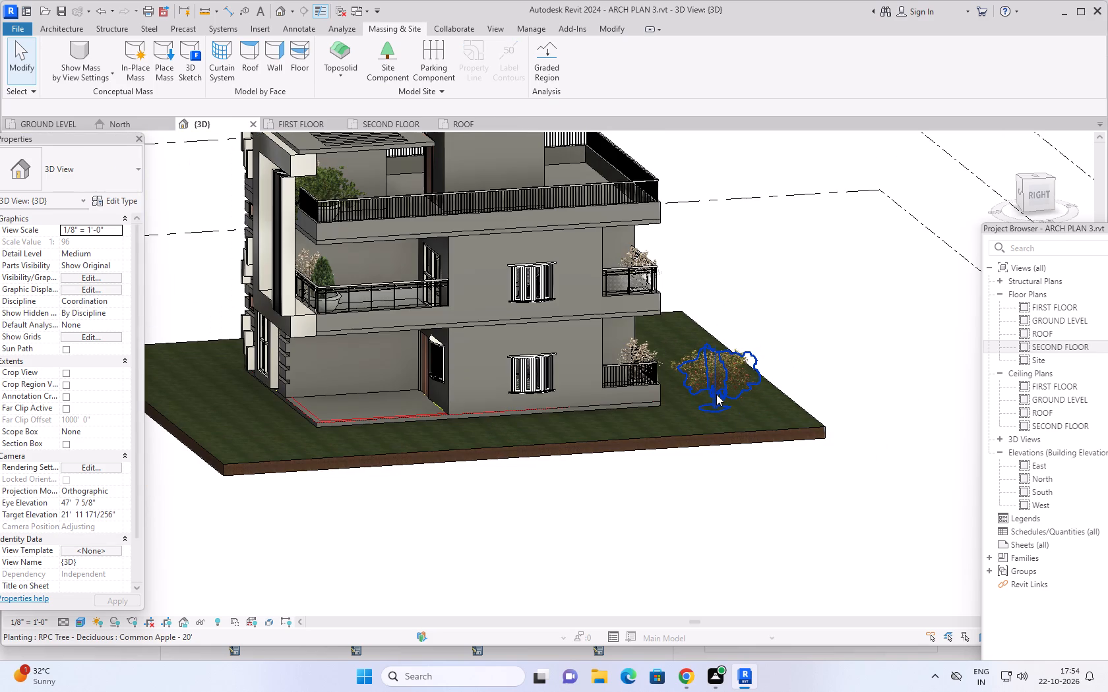
Delete the Common Apple - 20' tree standing on the grass beside the house's rear corner.
{"action": "left_click", "coordinate": [716, 389]}
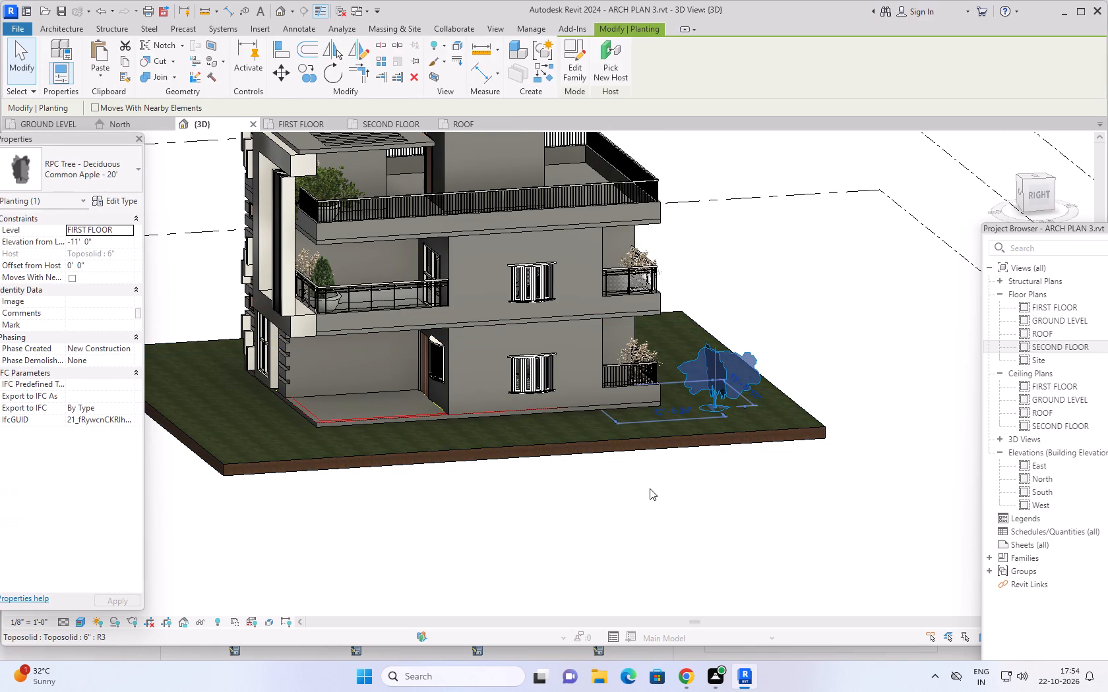
{"action": "key", "text": "Delete"}
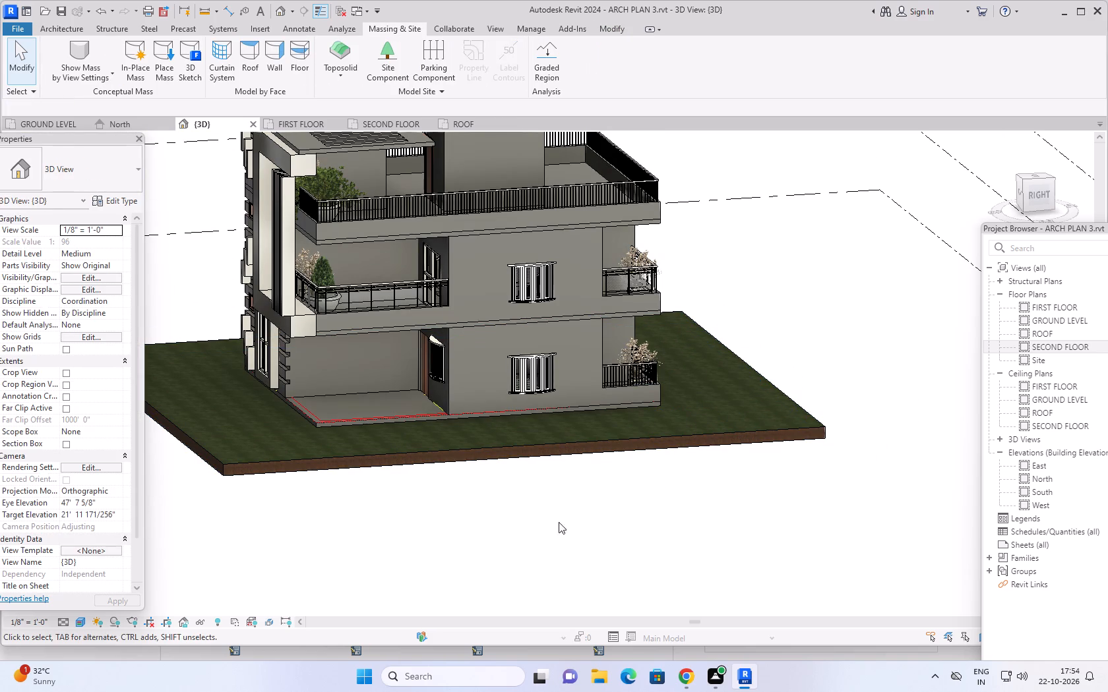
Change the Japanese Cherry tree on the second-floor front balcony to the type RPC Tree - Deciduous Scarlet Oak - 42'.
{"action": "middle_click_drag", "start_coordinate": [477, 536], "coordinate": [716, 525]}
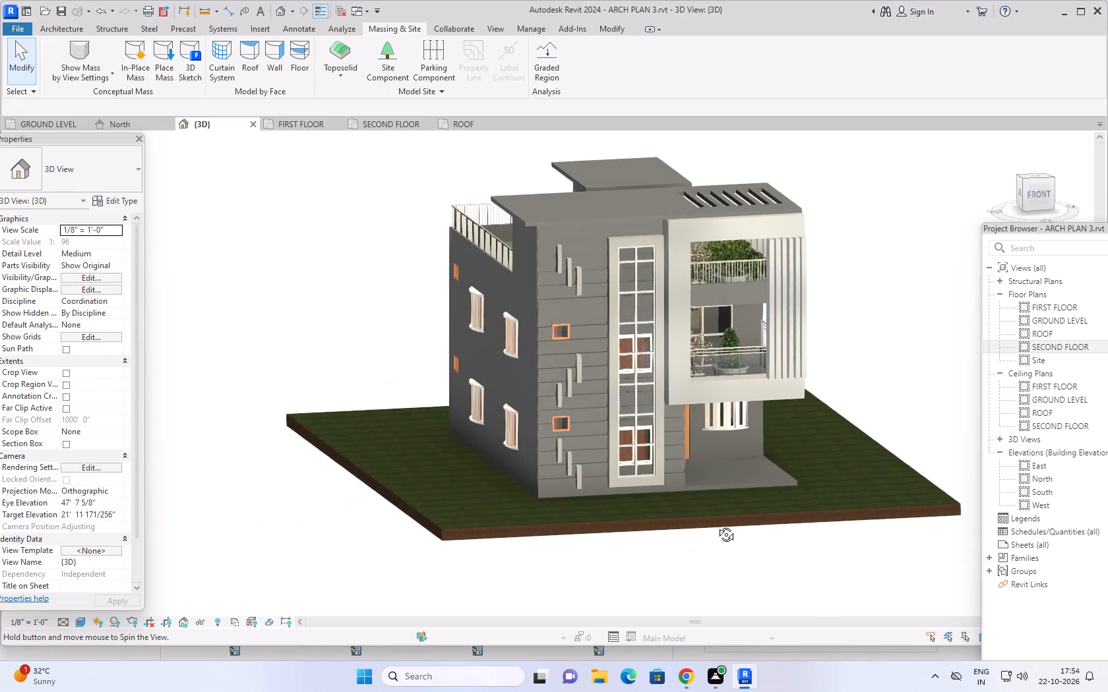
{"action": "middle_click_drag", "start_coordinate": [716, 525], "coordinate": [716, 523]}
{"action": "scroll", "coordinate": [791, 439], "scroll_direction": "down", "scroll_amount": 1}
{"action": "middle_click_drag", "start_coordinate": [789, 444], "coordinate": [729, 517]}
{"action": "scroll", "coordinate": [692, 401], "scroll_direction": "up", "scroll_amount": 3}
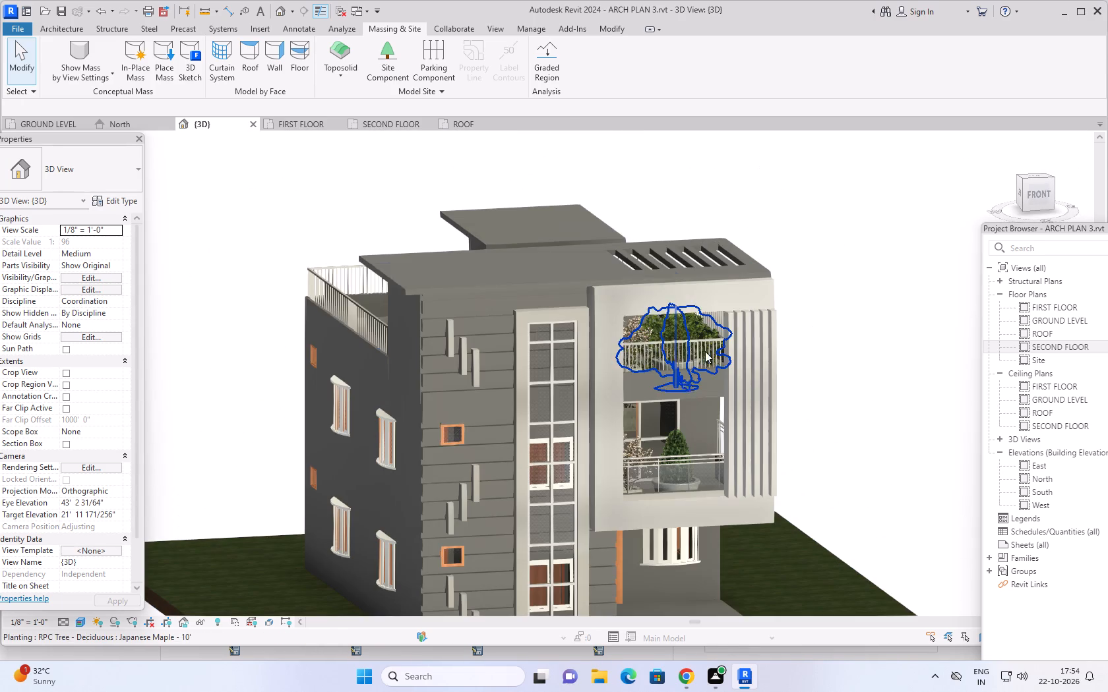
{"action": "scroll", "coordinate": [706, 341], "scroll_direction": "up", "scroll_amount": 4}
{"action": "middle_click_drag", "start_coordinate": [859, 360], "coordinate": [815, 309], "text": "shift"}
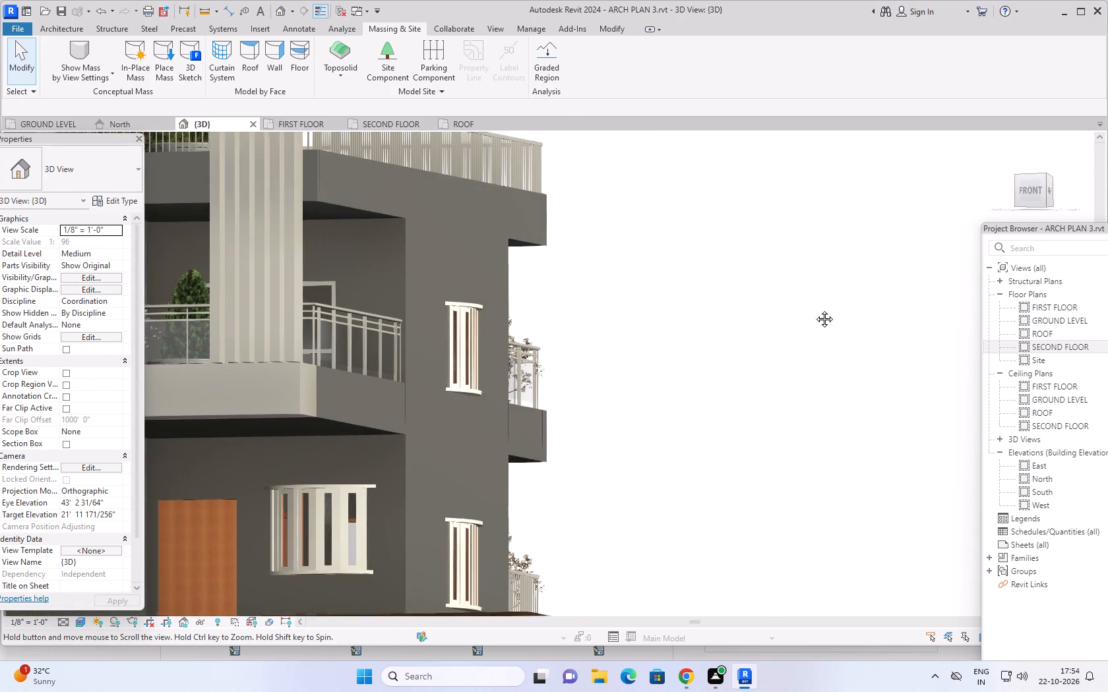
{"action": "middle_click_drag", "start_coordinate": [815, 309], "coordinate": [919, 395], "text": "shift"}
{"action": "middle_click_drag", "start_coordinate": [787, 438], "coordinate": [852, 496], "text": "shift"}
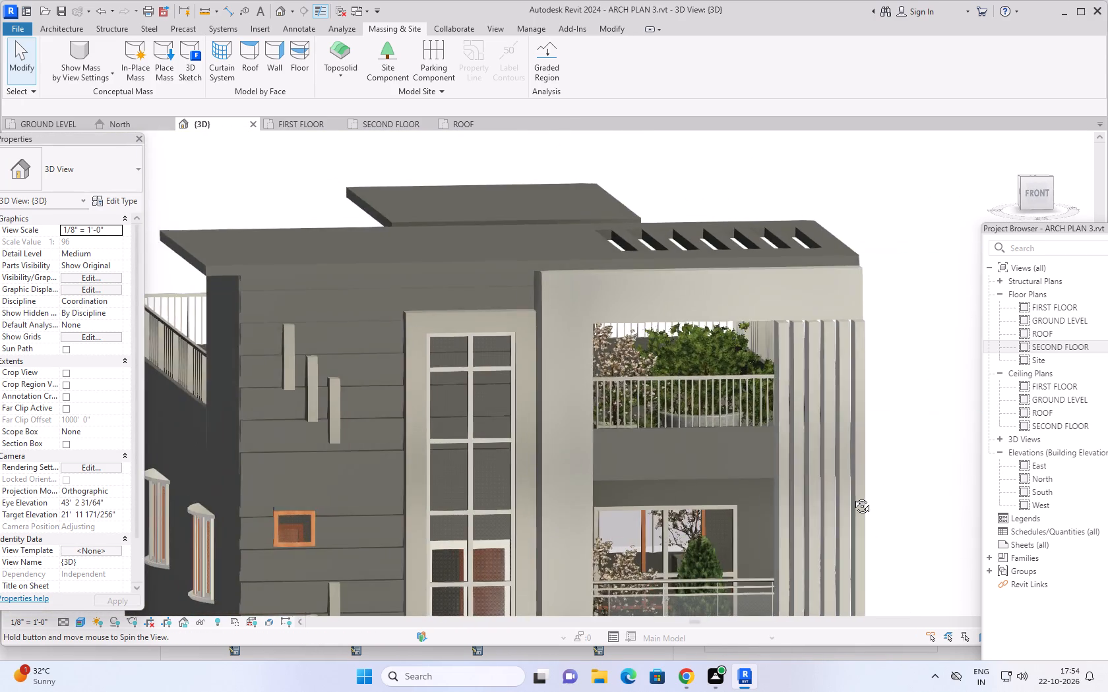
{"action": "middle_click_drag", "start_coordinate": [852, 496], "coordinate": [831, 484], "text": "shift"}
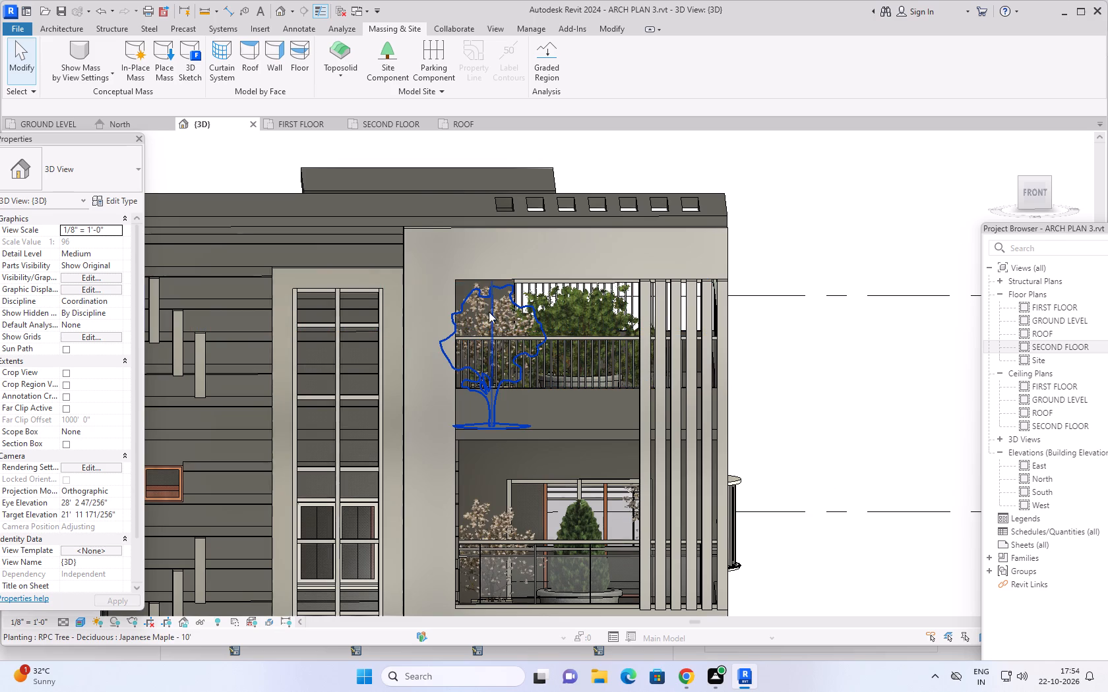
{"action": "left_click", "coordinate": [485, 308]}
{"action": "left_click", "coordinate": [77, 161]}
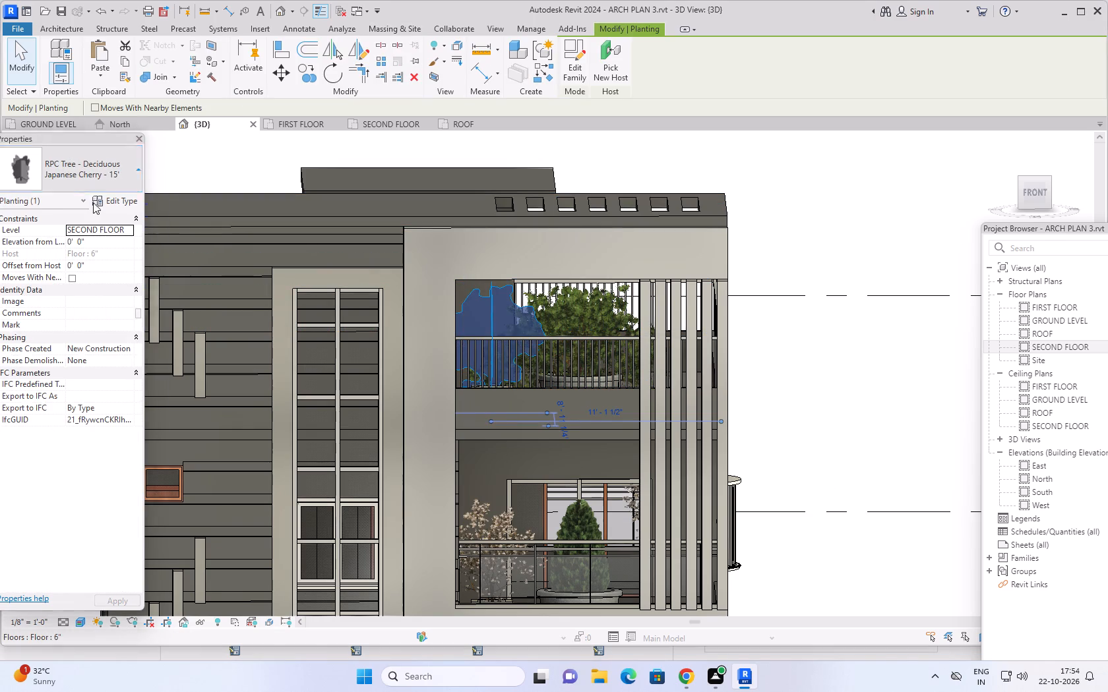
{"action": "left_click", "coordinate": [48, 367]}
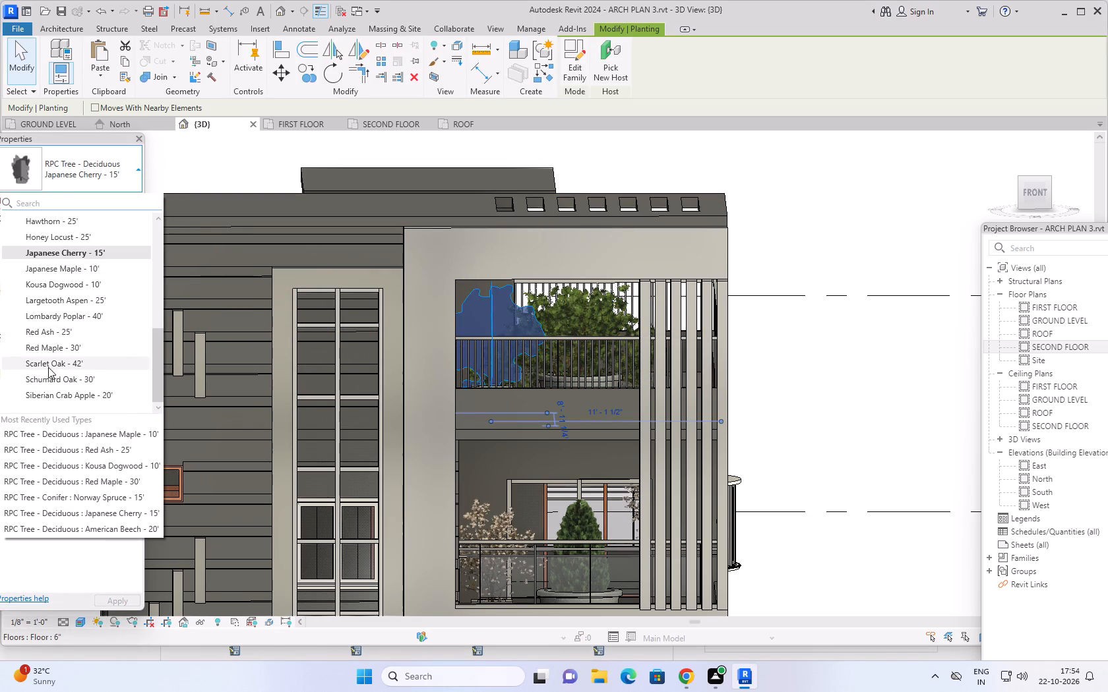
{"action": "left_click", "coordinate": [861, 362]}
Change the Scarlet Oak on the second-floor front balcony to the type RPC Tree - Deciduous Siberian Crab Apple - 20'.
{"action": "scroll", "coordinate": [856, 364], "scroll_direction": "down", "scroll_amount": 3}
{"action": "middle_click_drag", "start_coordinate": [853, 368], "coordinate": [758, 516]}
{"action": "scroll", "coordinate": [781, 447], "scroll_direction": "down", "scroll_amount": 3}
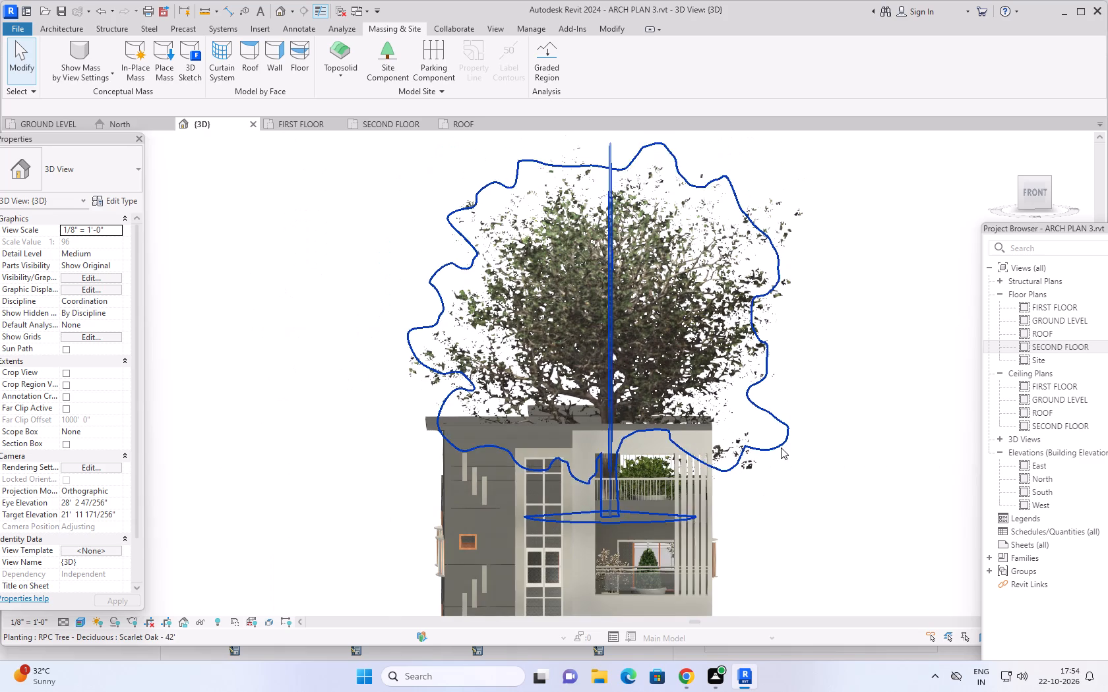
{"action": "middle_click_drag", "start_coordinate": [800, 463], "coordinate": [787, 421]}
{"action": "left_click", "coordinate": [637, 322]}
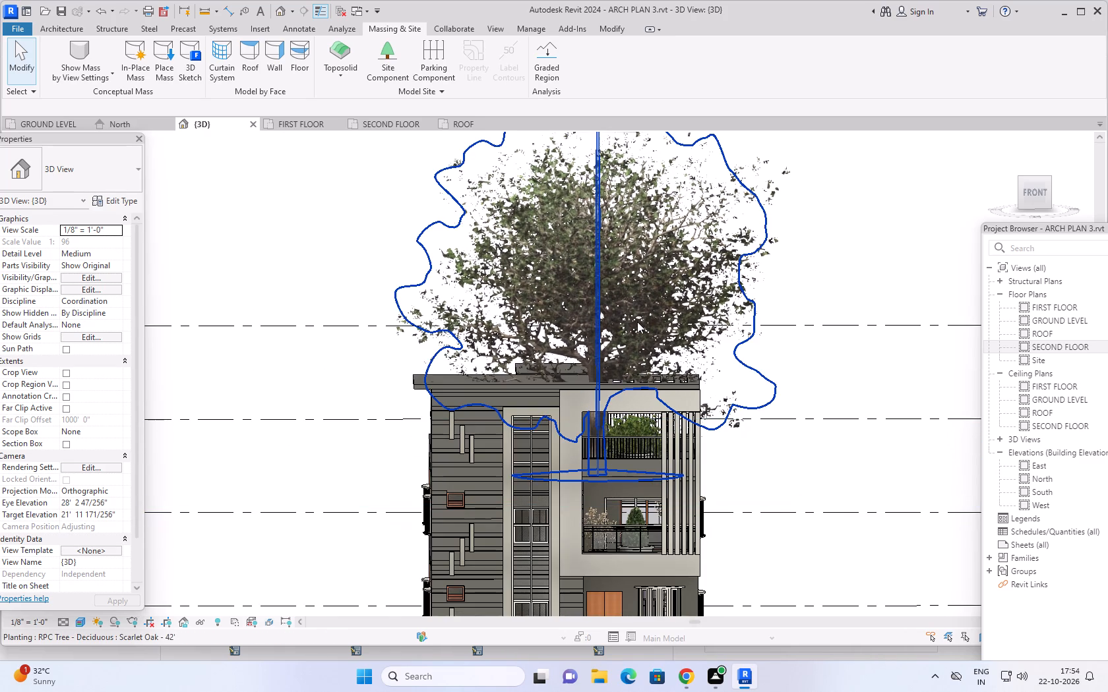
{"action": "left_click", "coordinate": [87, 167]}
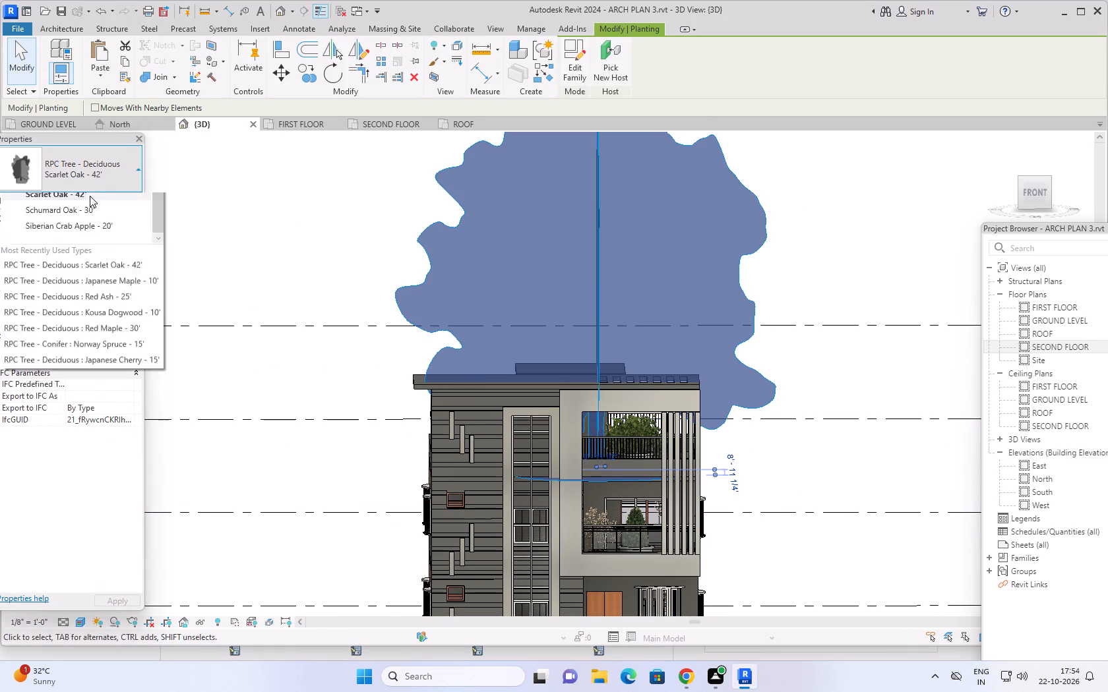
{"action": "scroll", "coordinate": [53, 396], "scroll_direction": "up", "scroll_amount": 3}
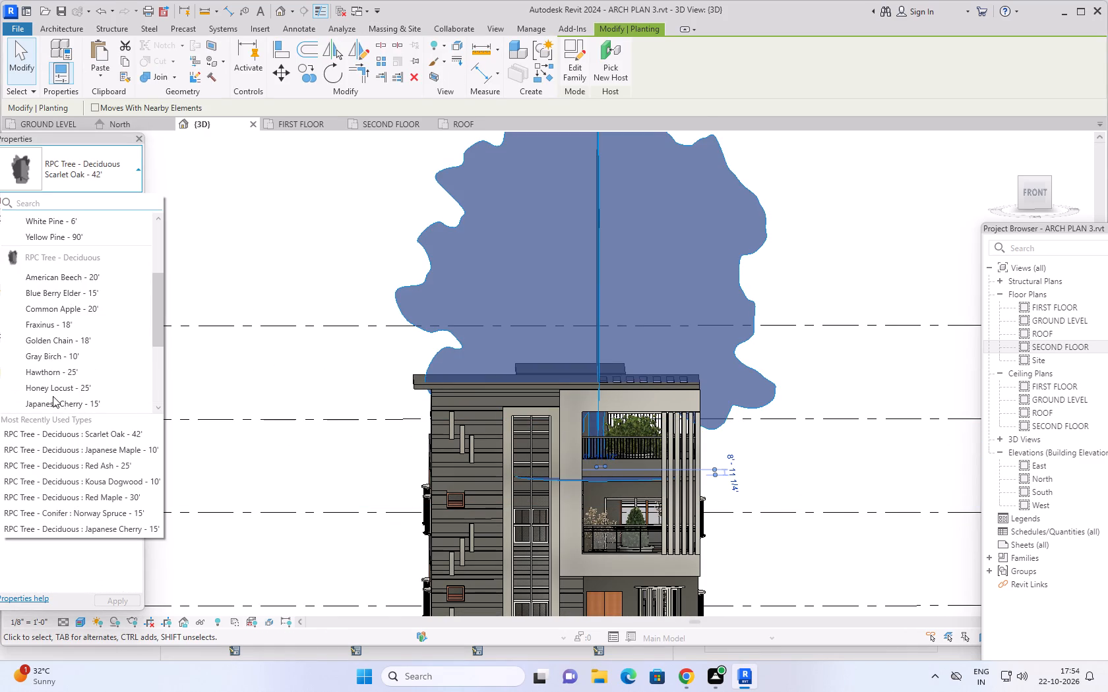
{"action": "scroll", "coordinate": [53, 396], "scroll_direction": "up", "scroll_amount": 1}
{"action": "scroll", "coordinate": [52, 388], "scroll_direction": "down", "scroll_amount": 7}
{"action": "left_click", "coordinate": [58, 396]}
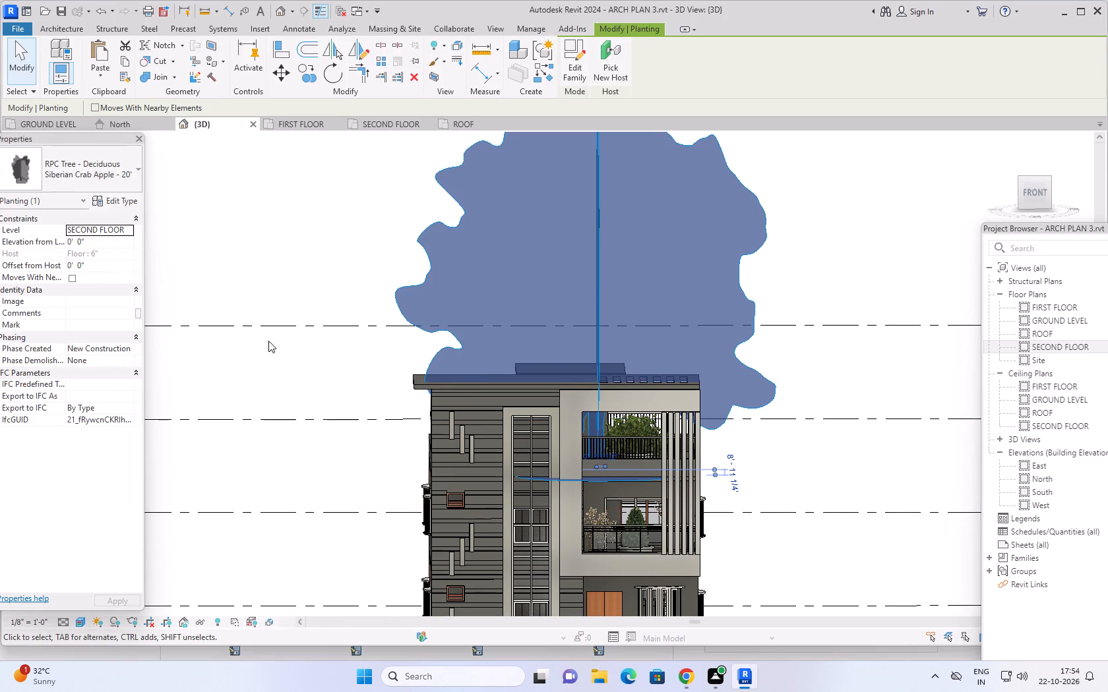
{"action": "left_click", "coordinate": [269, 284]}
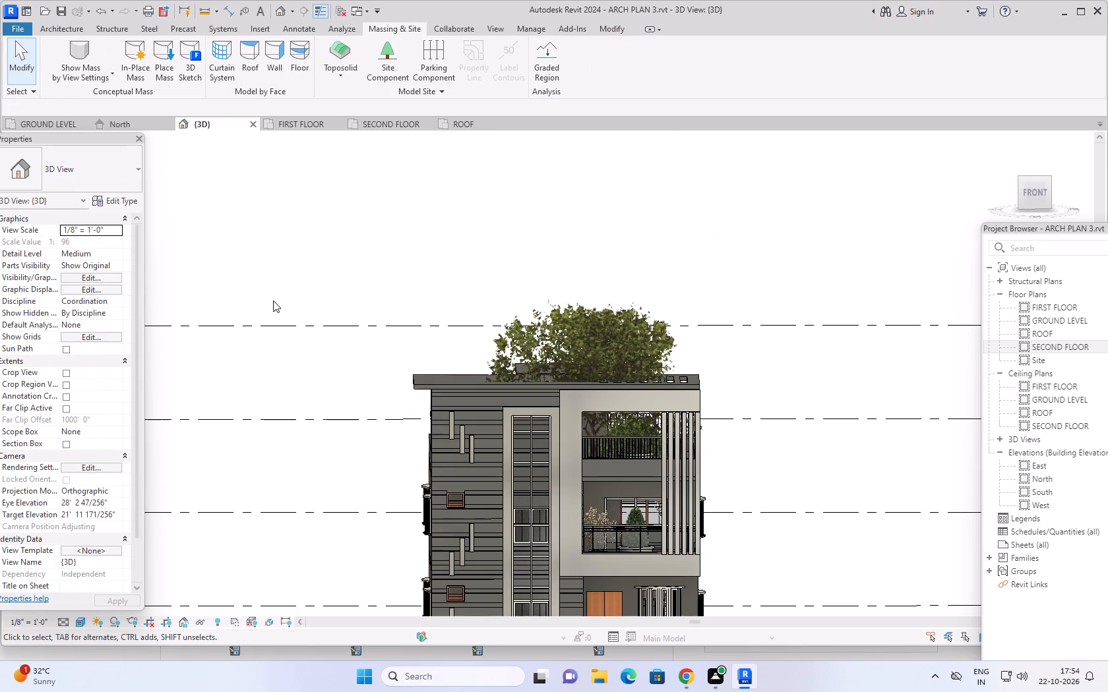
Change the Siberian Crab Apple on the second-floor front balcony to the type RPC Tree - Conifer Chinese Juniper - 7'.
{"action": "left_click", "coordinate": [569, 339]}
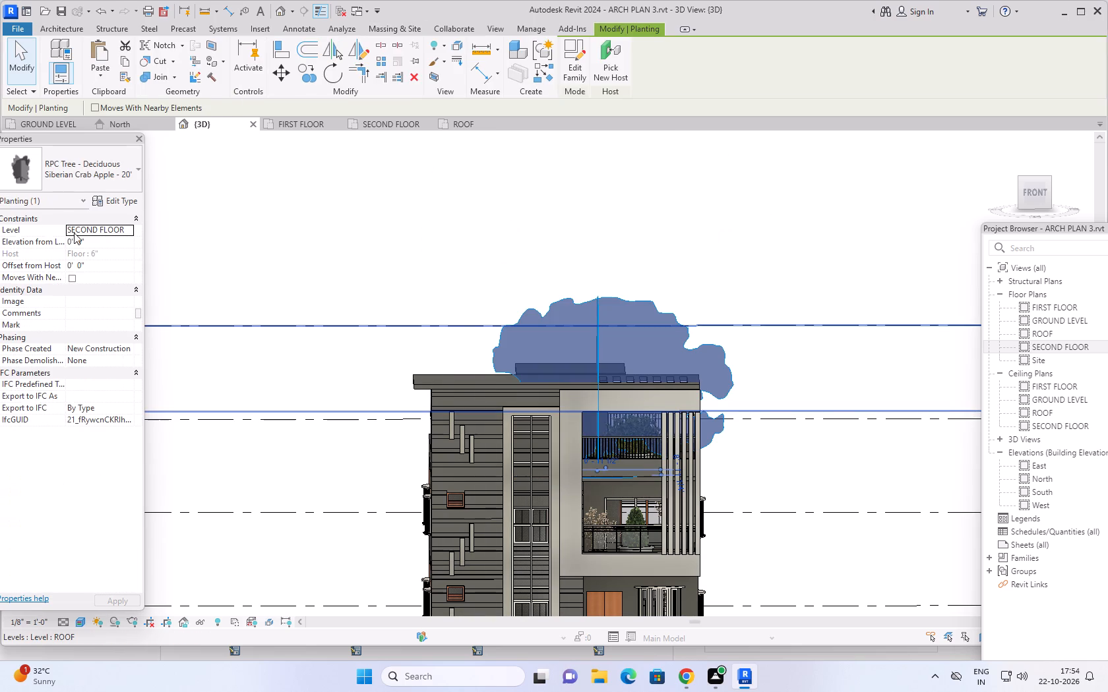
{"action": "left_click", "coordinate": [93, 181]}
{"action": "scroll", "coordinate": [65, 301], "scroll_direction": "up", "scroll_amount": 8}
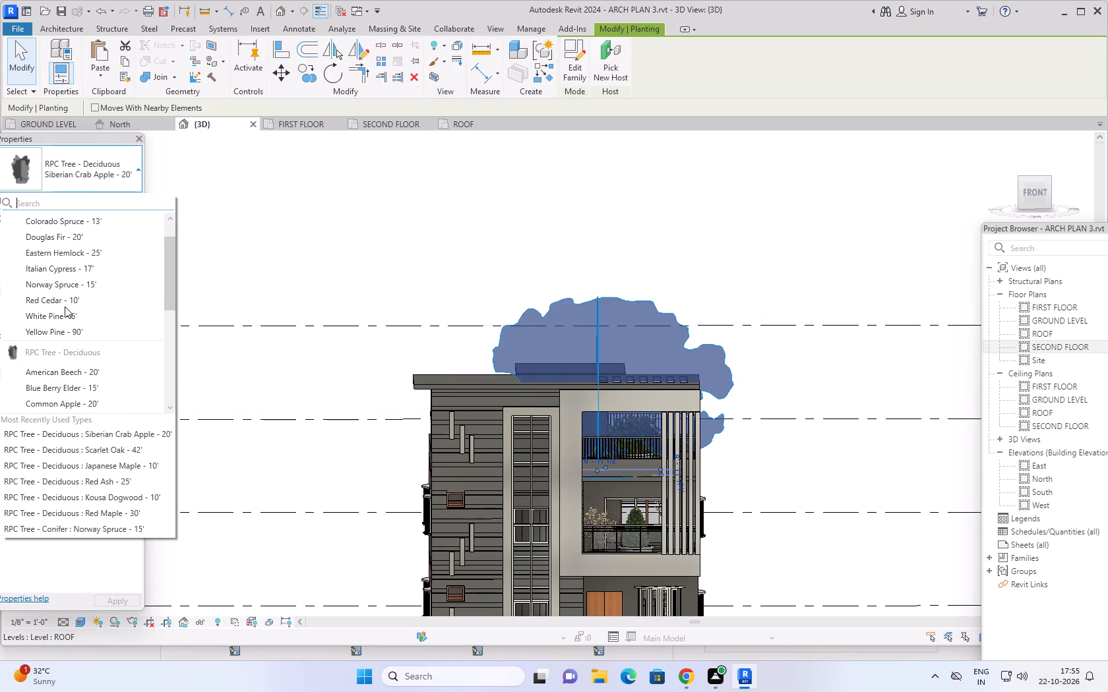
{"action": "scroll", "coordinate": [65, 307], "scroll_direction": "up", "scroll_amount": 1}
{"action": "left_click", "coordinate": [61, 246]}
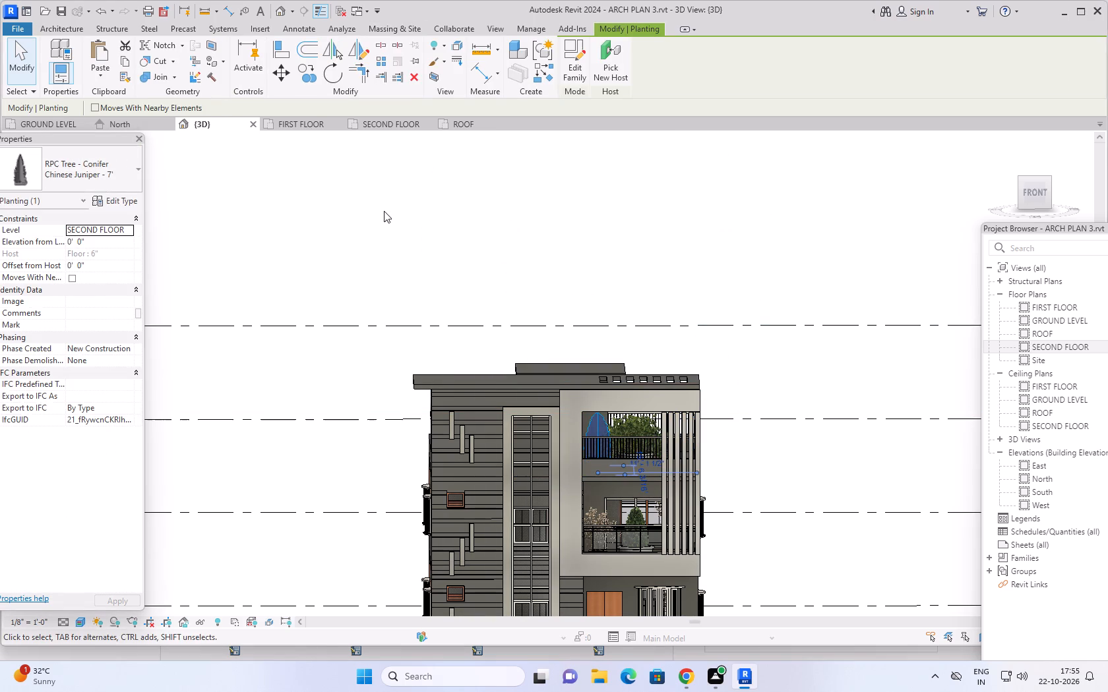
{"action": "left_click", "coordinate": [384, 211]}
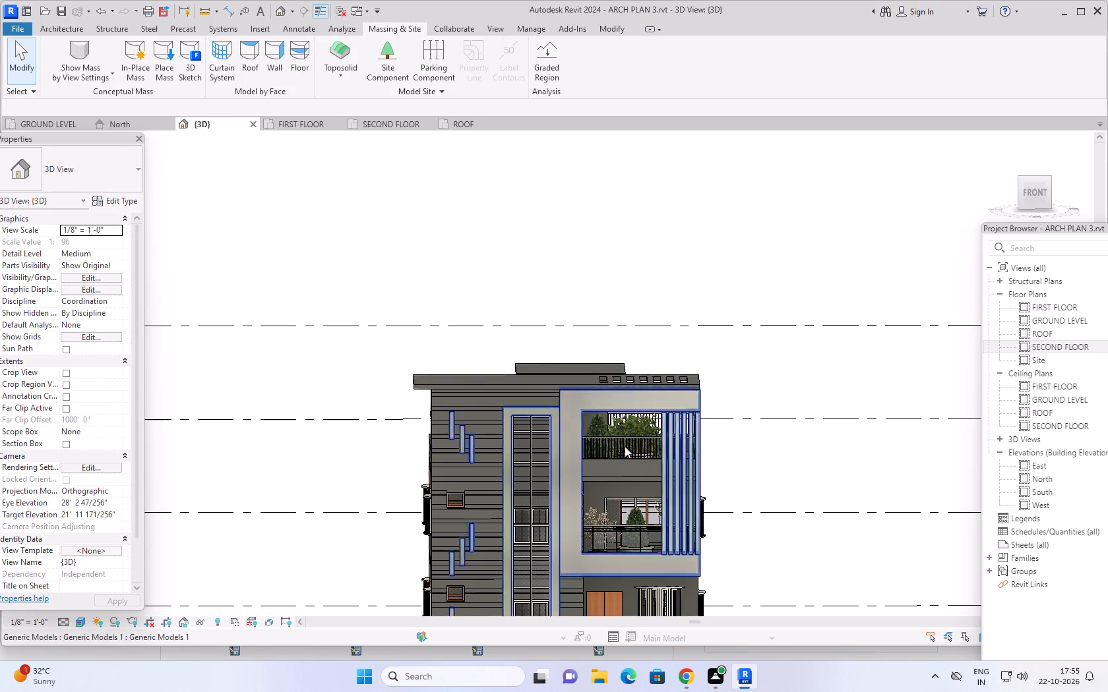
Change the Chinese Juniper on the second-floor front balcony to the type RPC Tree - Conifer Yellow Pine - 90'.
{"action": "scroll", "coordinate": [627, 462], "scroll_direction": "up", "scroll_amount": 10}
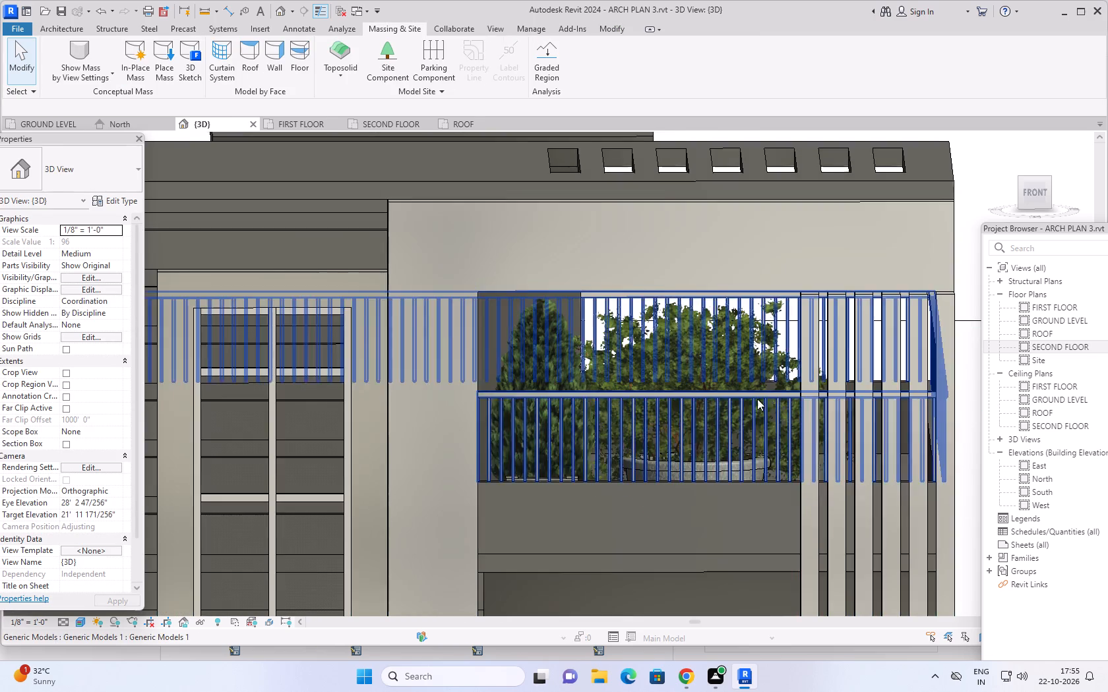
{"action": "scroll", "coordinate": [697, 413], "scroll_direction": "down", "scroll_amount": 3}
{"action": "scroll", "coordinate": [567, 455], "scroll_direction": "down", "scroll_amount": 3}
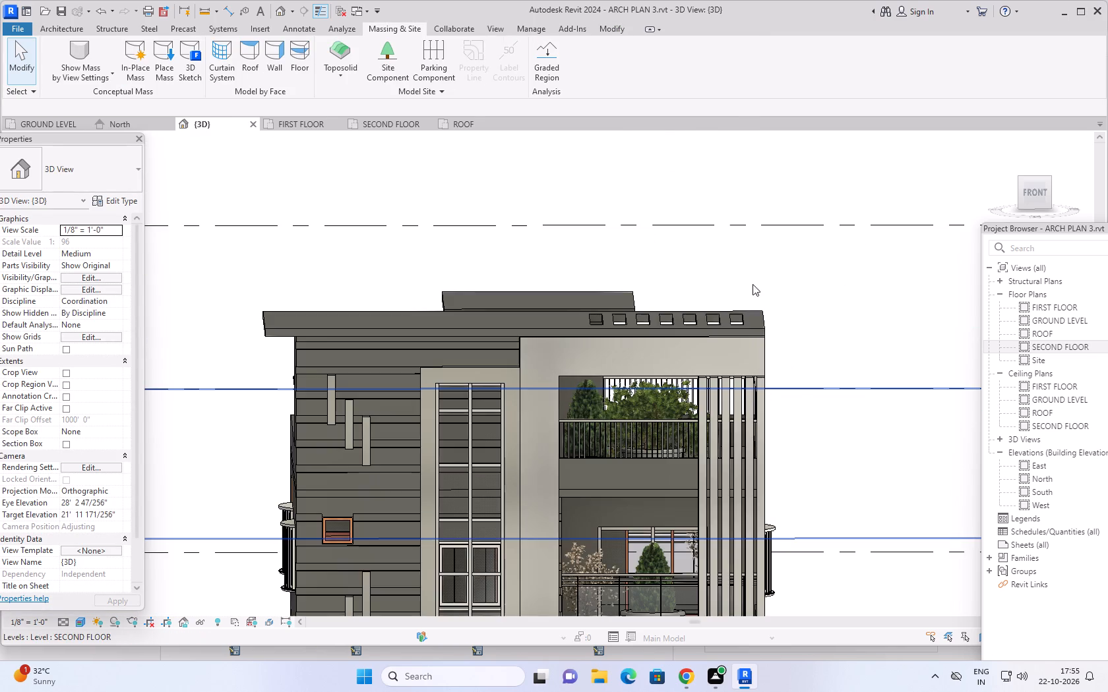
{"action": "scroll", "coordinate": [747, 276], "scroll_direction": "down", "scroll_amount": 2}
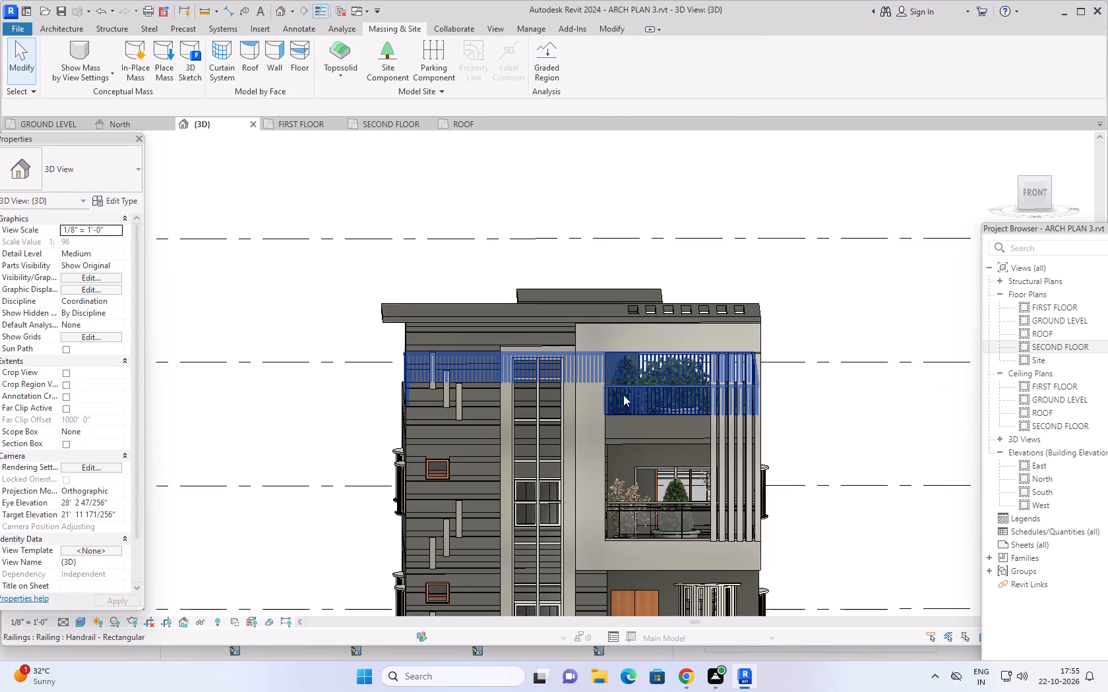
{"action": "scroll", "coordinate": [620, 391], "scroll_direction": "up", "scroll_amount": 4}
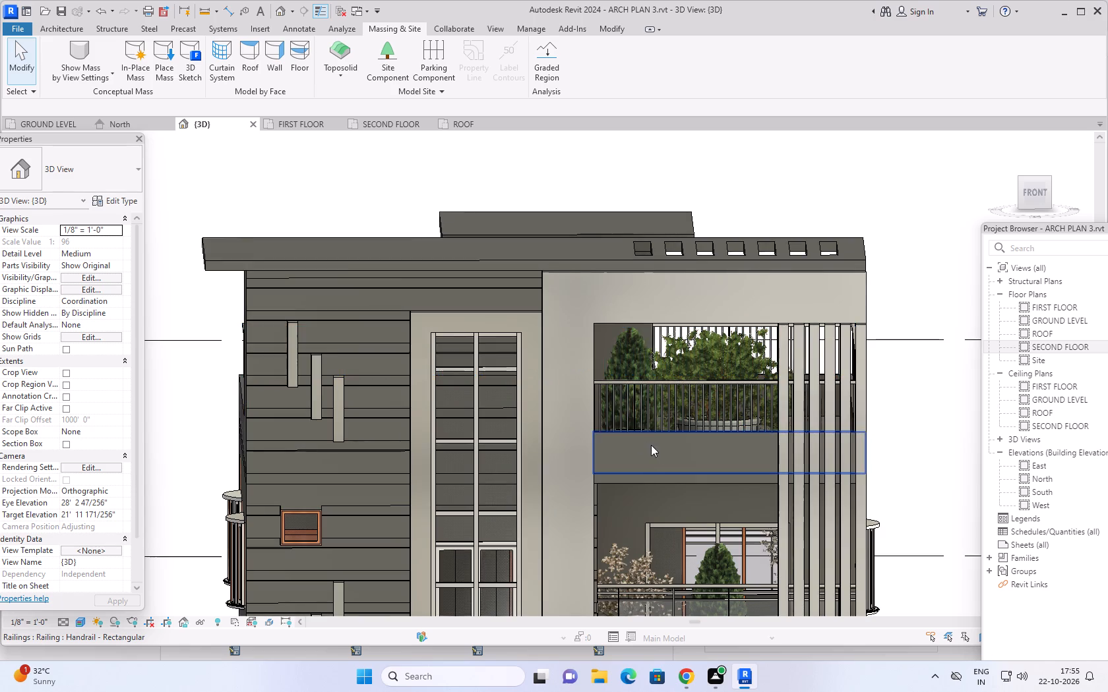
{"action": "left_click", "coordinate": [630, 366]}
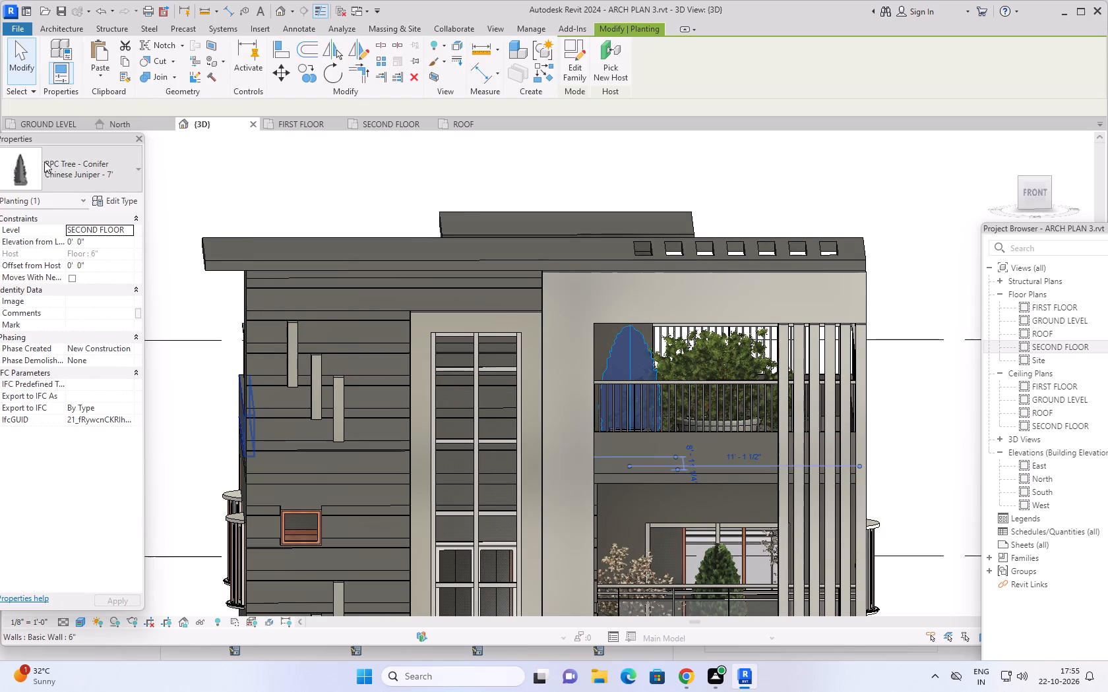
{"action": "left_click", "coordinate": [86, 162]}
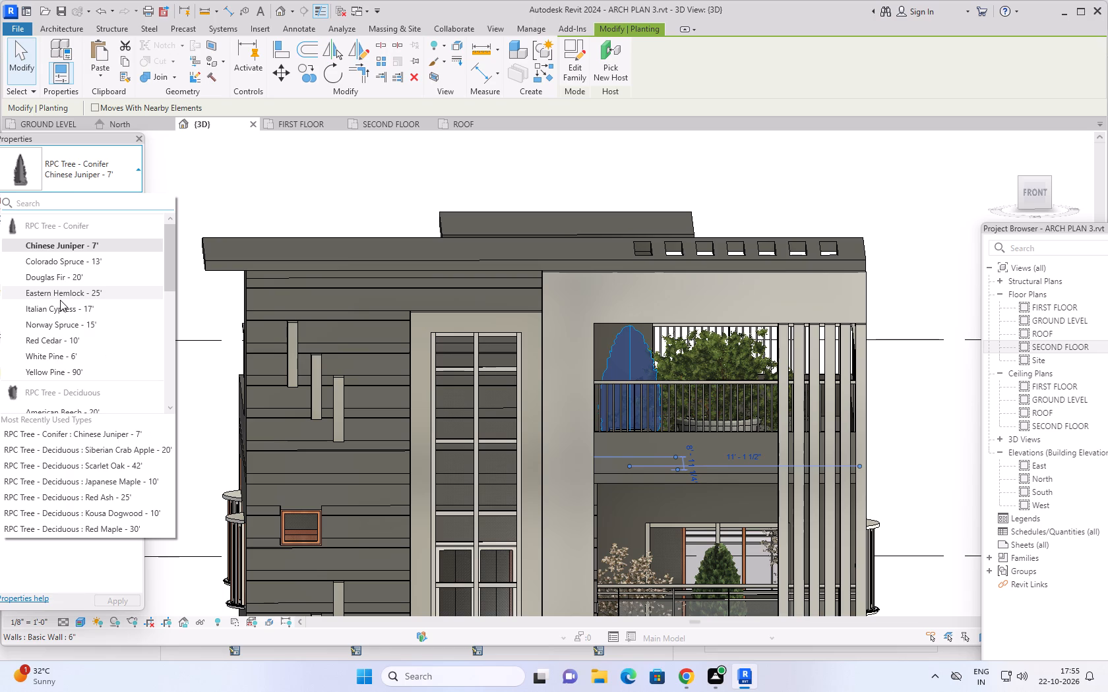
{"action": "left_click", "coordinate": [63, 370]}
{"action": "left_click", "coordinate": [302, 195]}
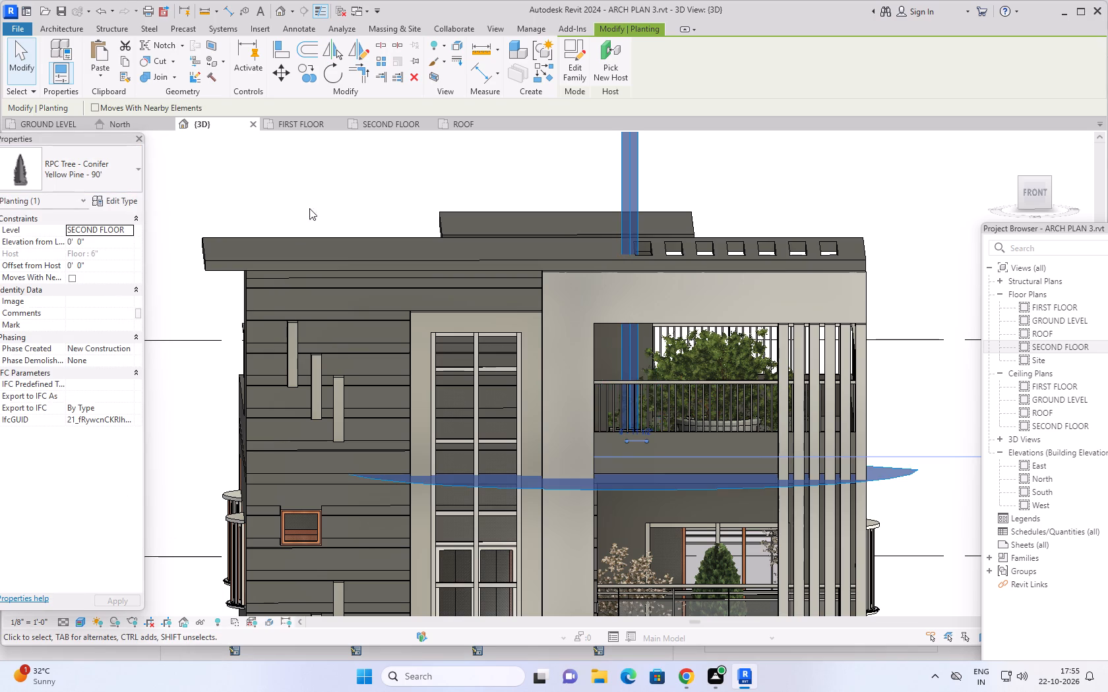
Change the Yellow Pine on the second-floor front balcony to the type RPC Tree - Deciduous Largetooth Aspen - 25'.
{"action": "scroll", "coordinate": [544, 277], "scroll_direction": "down", "scroll_amount": 3}
{"action": "scroll", "coordinate": [679, 284], "scroll_direction": "down", "scroll_amount": 10}
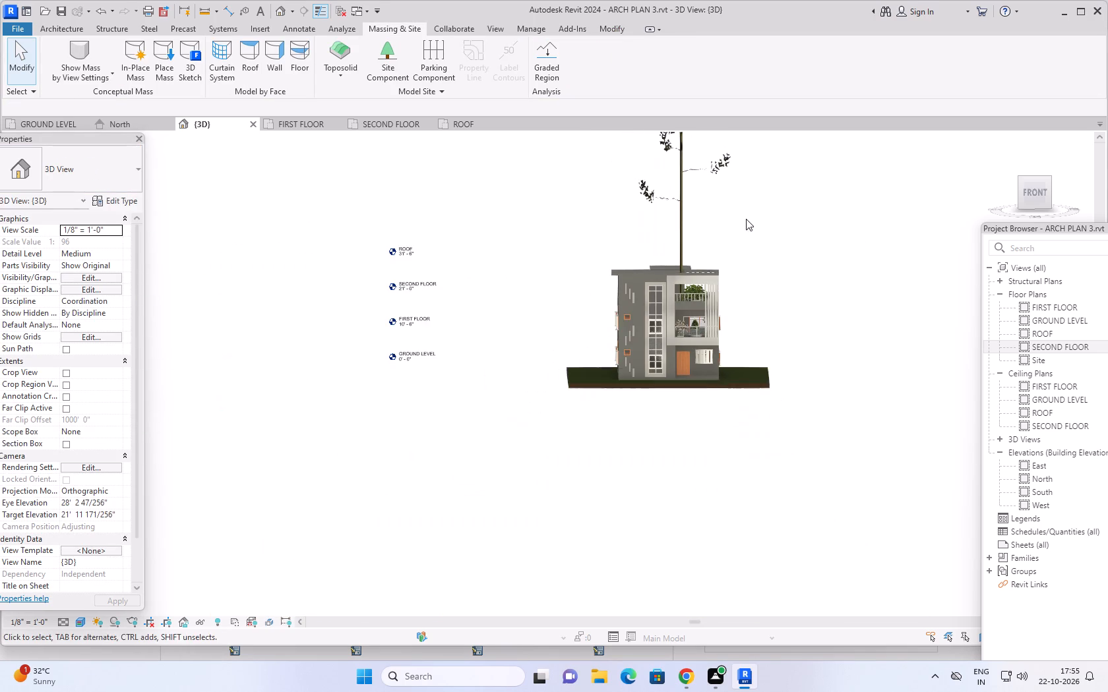
{"action": "middle_click_drag", "start_coordinate": [745, 218], "coordinate": [689, 389]}
{"action": "left_click", "coordinate": [625, 234]}
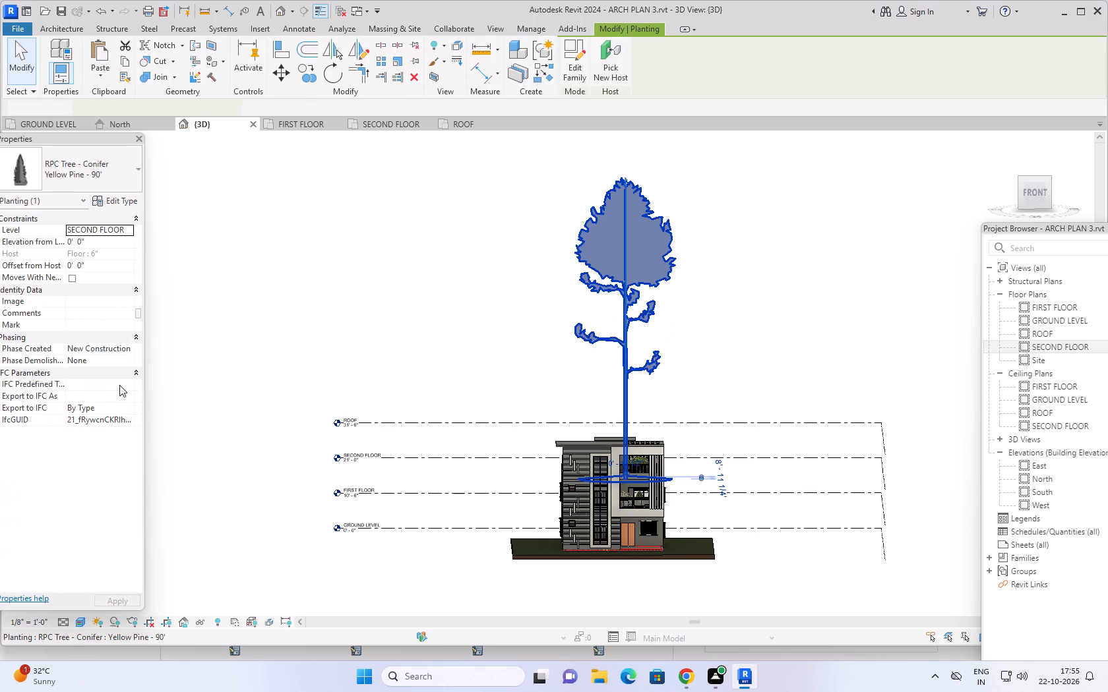
{"action": "scroll", "coordinate": [119, 385], "scroll_direction": "up", "scroll_amount": 5}
{"action": "scroll", "coordinate": [364, 392], "scroll_direction": "up", "scroll_amount": 5}
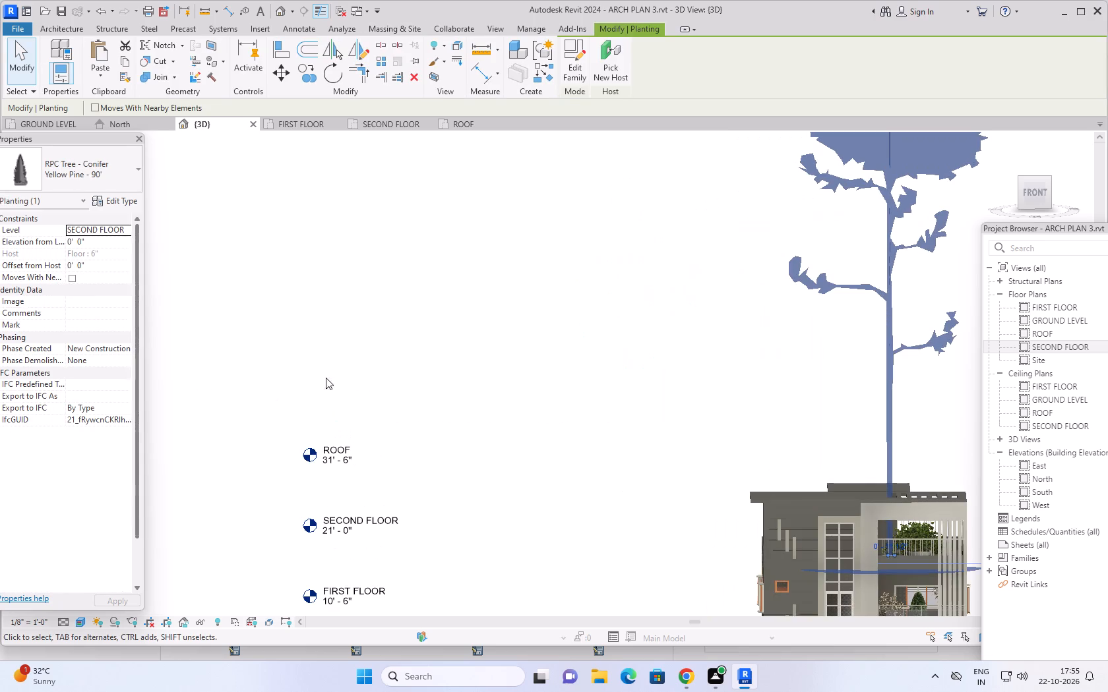
{"action": "left_click", "coordinate": [95, 166]}
{"action": "scroll", "coordinate": [29, 347], "scroll_direction": "up", "scroll_amount": 1}
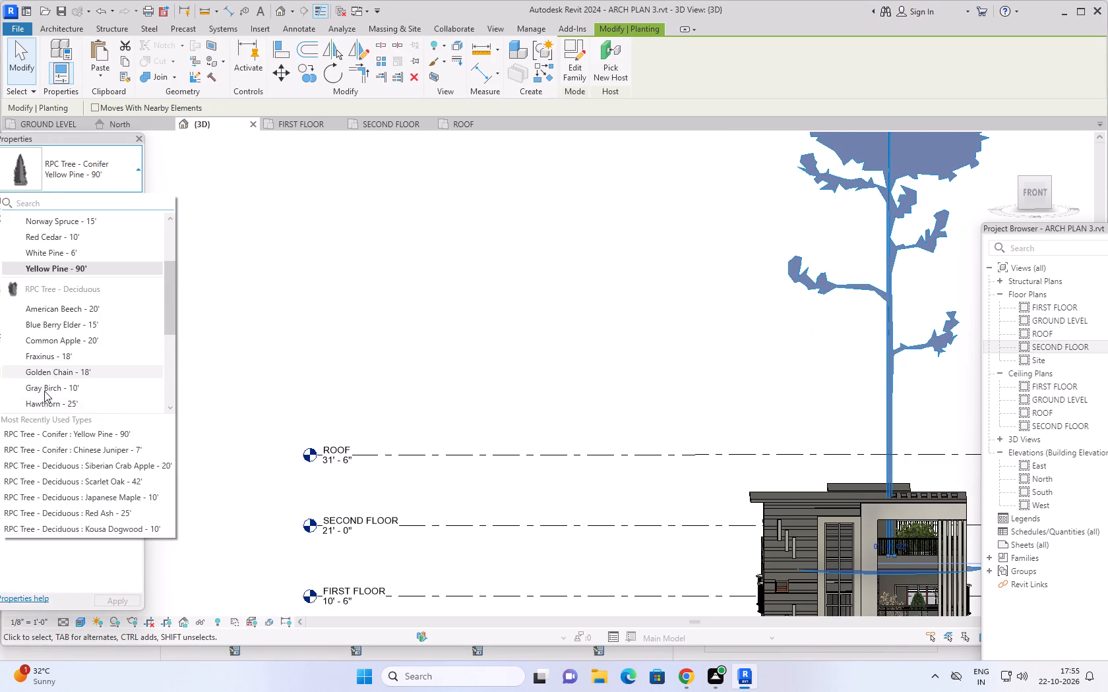
{"action": "scroll", "coordinate": [51, 403], "scroll_direction": "down", "scroll_amount": 3}
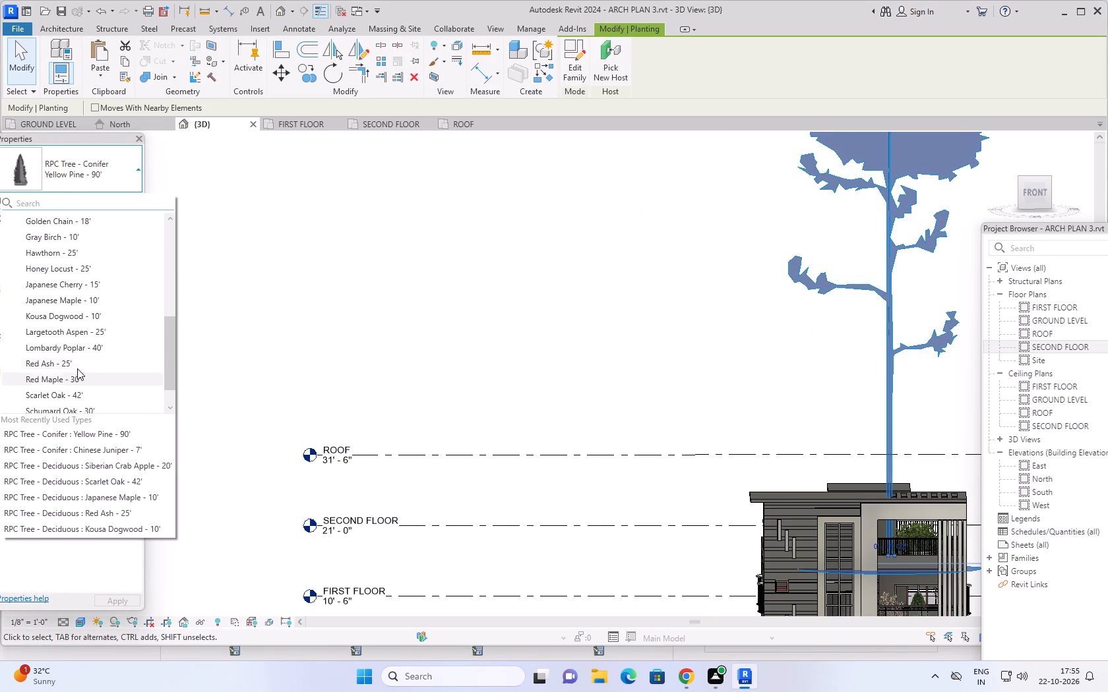
{"action": "left_click", "coordinate": [67, 332]}
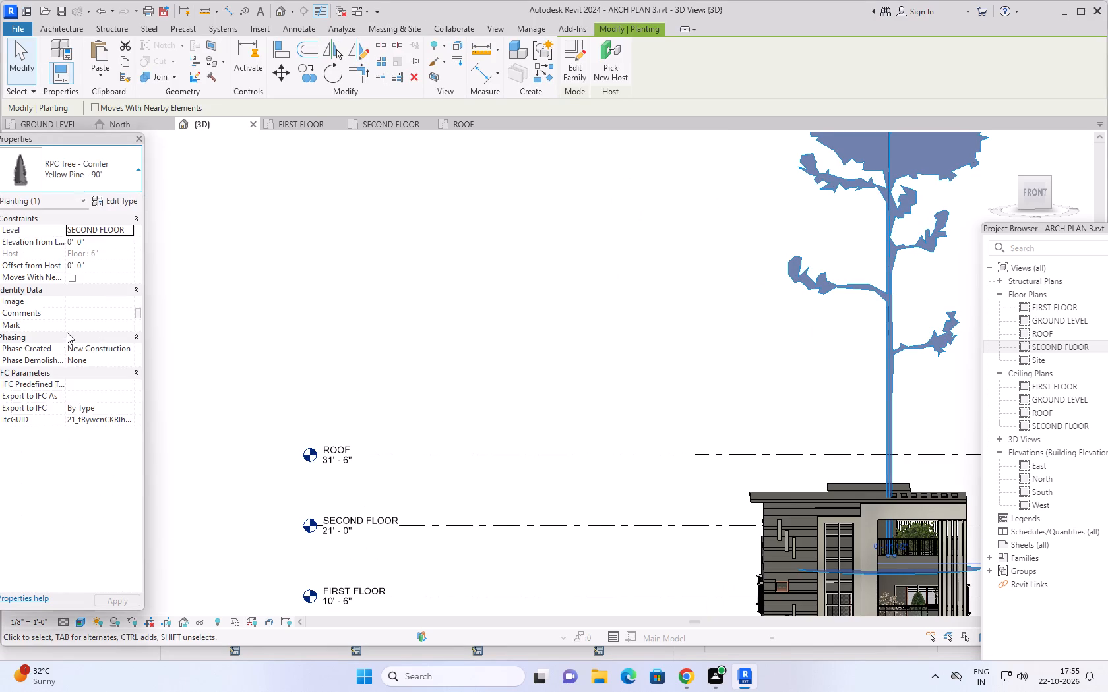
{"action": "left_click", "coordinate": [393, 318]}
Set the type height of the Largetooth Aspen on the second-floor front balcony to 7'.
{"action": "middle_click_drag", "start_coordinate": [473, 314], "coordinate": [237, 202]}
{"action": "scroll", "coordinate": [727, 266], "scroll_direction": "up", "scroll_amount": 4}
{"action": "scroll", "coordinate": [700, 368], "scroll_direction": "up", "scroll_amount": 1}
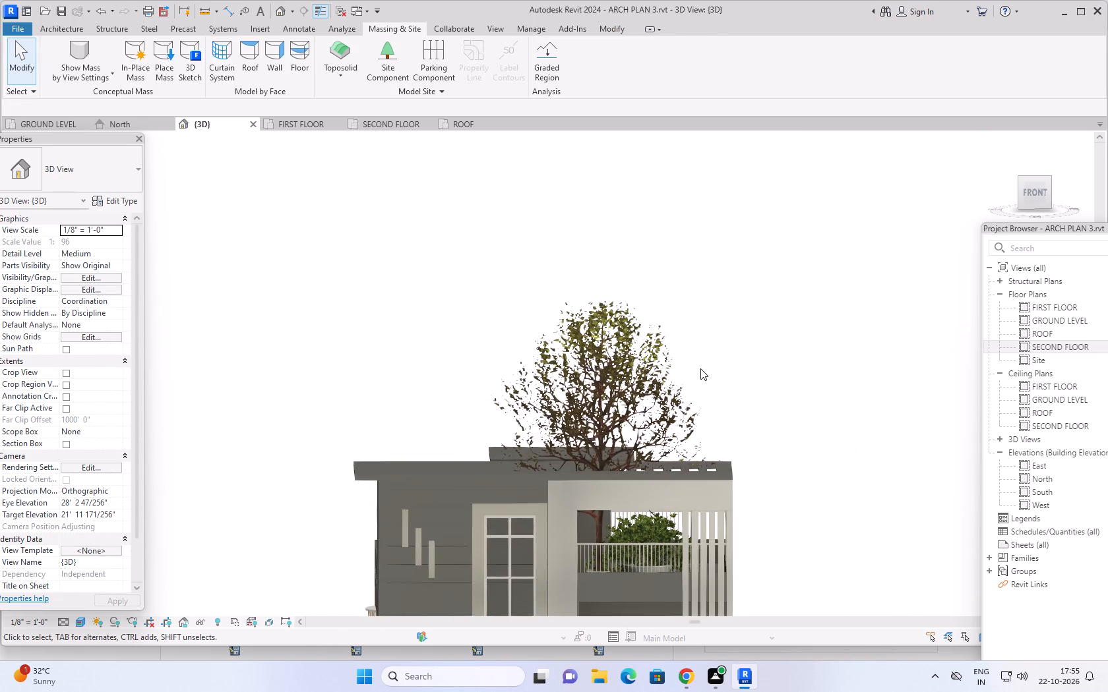
{"action": "scroll", "coordinate": [700, 368], "scroll_direction": "up", "scroll_amount": 1}
{"action": "middle_click_drag", "start_coordinate": [697, 369], "coordinate": [667, 192]}
{"action": "scroll", "coordinate": [636, 300], "scroll_direction": "up", "scroll_amount": 1}
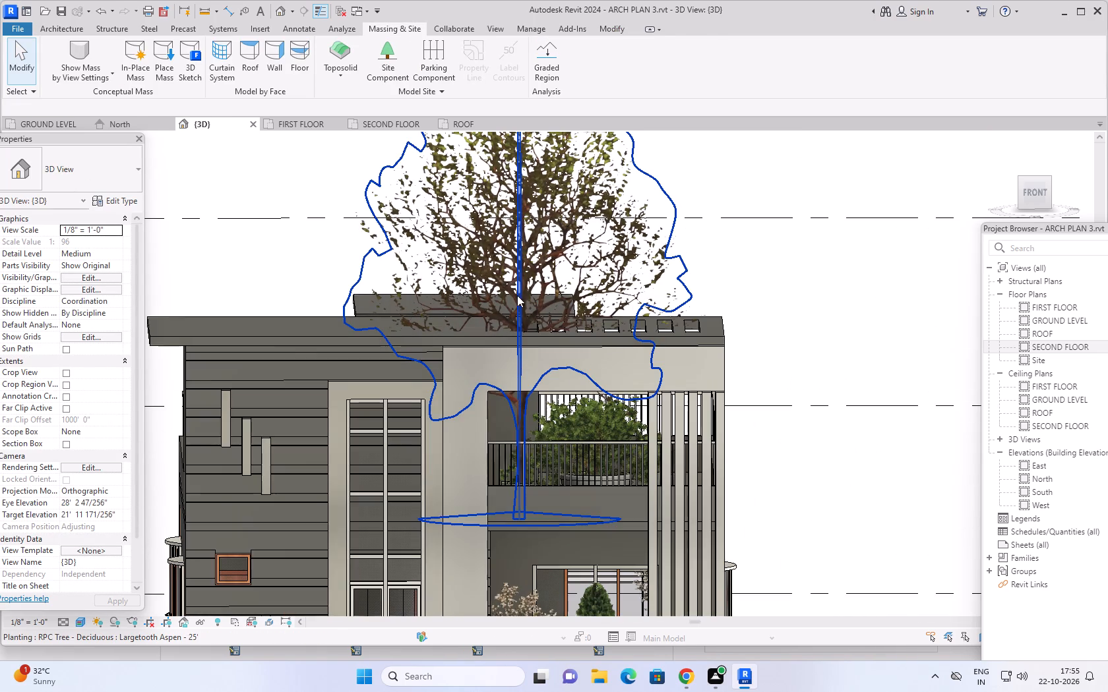
{"action": "left_click", "coordinate": [520, 271]}
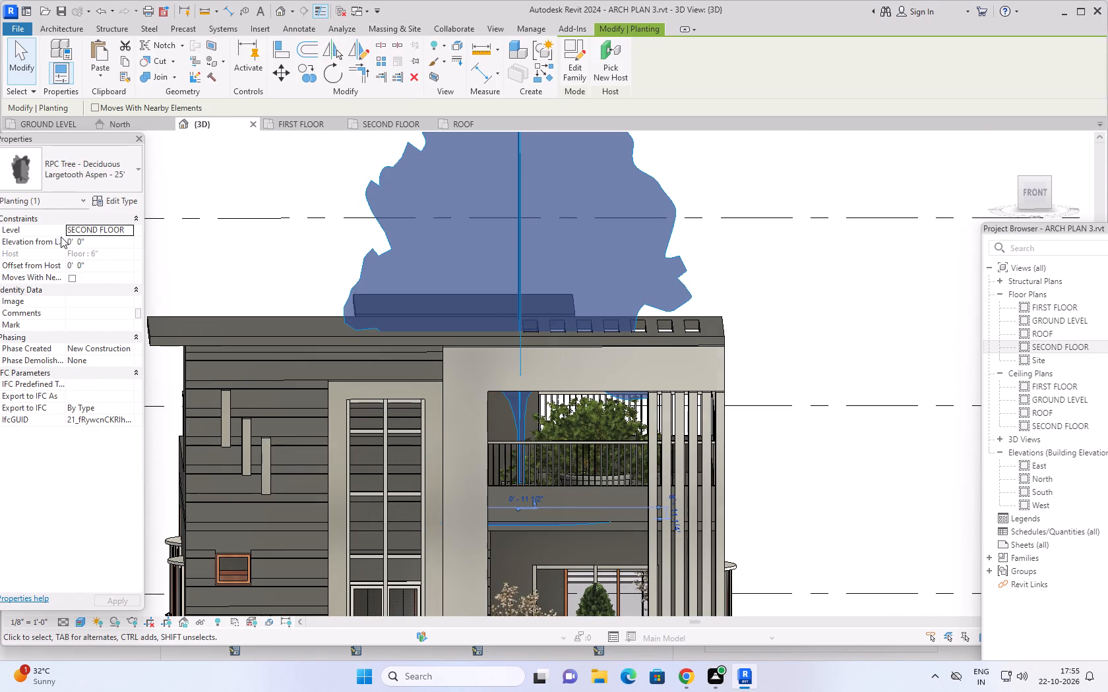
{"action": "left_click", "coordinate": [103, 164]}
{"action": "left_click", "coordinate": [96, 166]}
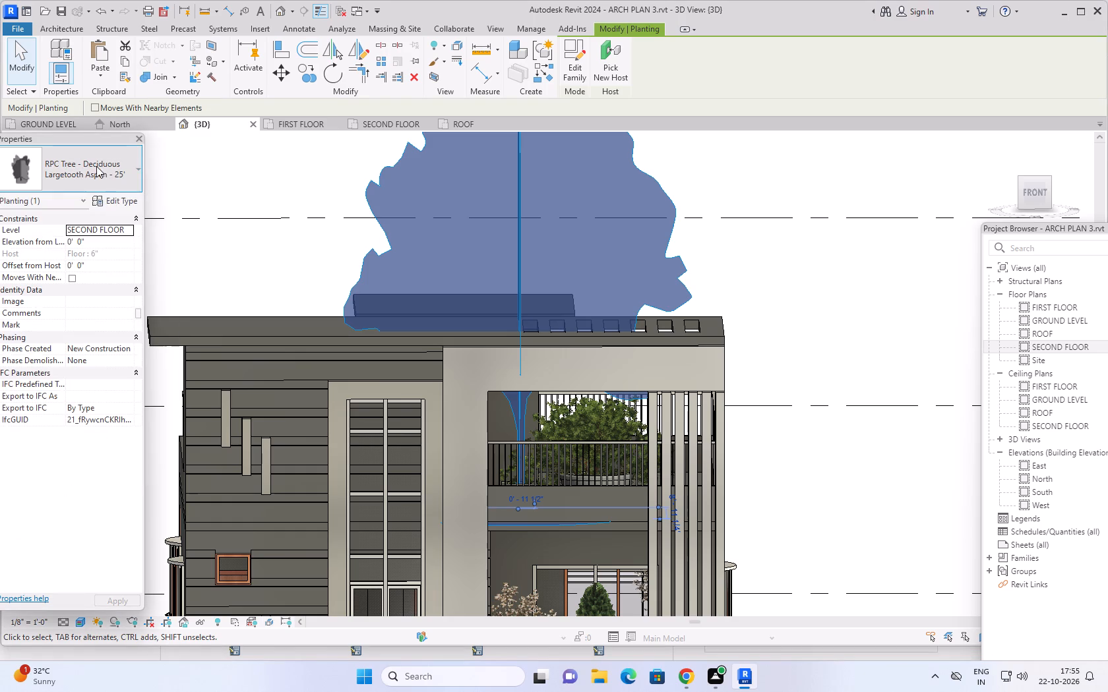
{"action": "left_click", "coordinate": [115, 202]}
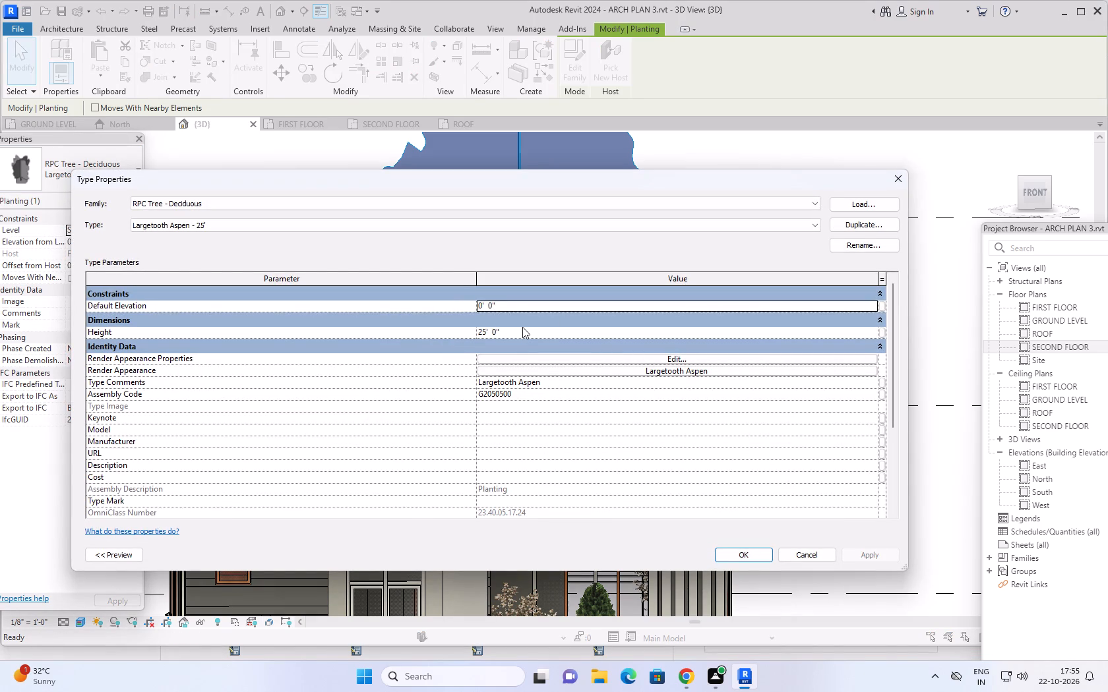
{"action": "left_click", "coordinate": [518, 330]}
{"action": "type", "text": "7'"}
{"action": "key", "text": "Return"}
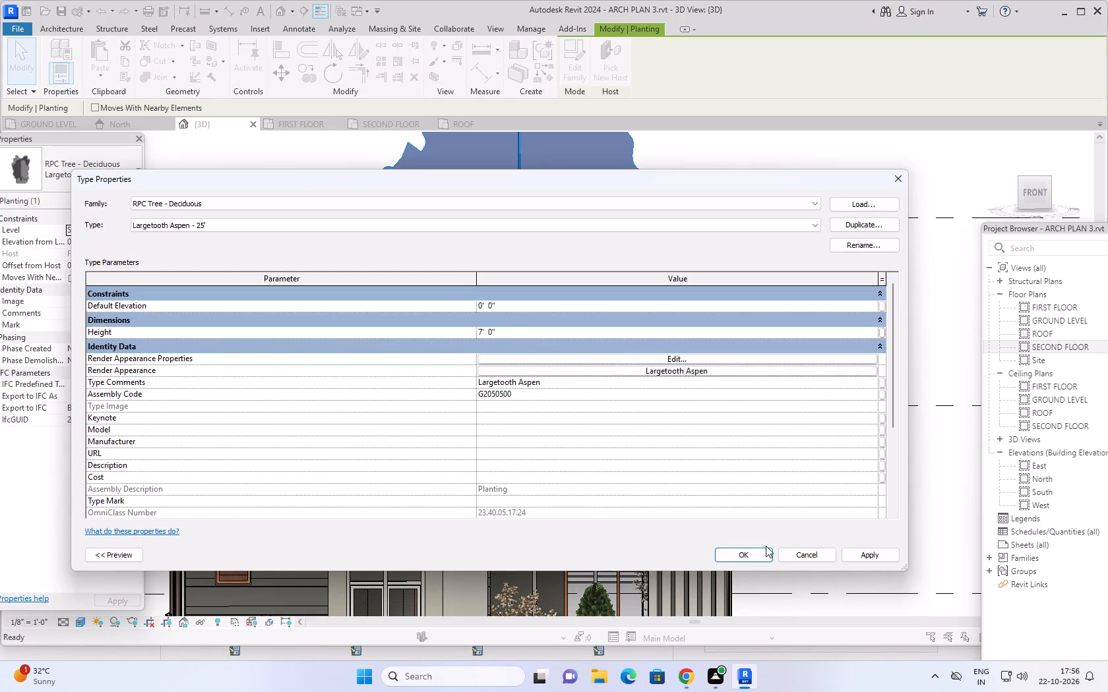
{"action": "left_click", "coordinate": [877, 552]}
{"action": "left_click", "coordinate": [761, 554]}
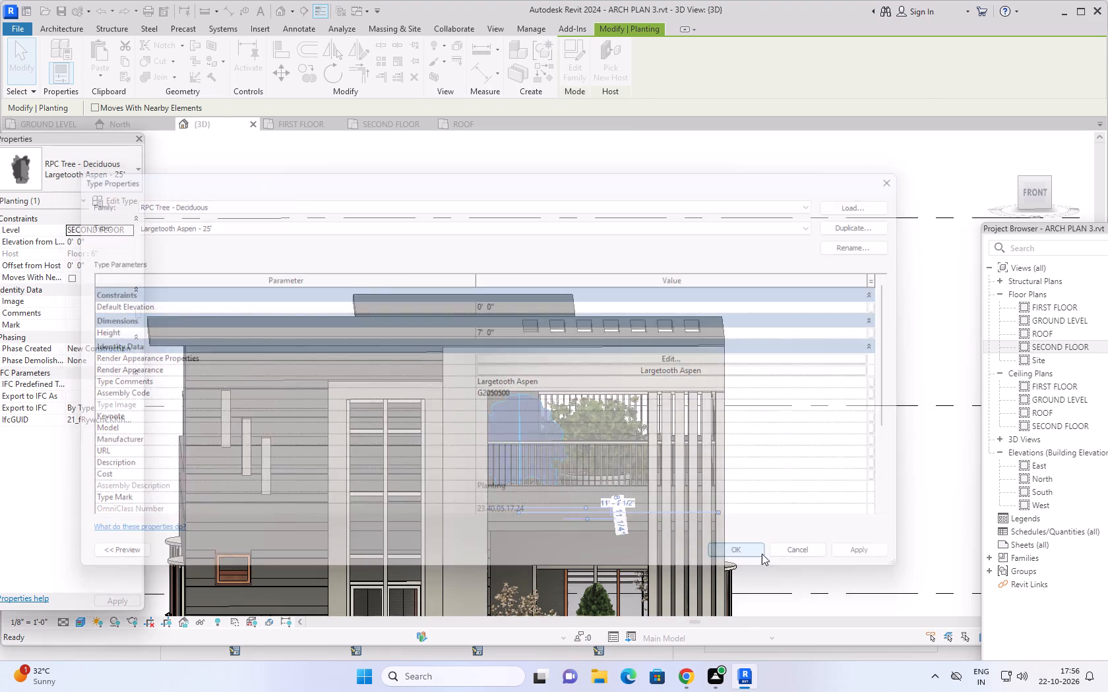
{"action": "left_click", "coordinate": [797, 359]}
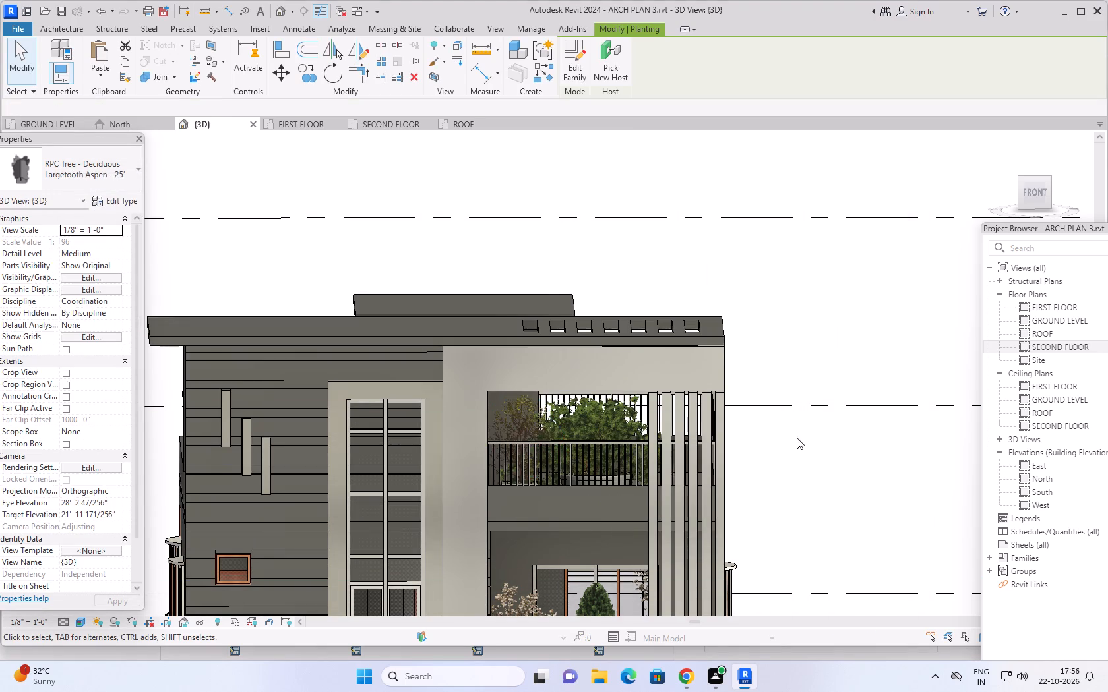
Examine the house's front balconies, roof and surrounding grass site from the front and from above.
{"action": "scroll", "coordinate": [798, 451], "scroll_direction": "down", "scroll_amount": 3}
{"action": "middle_click_drag", "start_coordinate": [801, 465], "coordinate": [599, 409]}
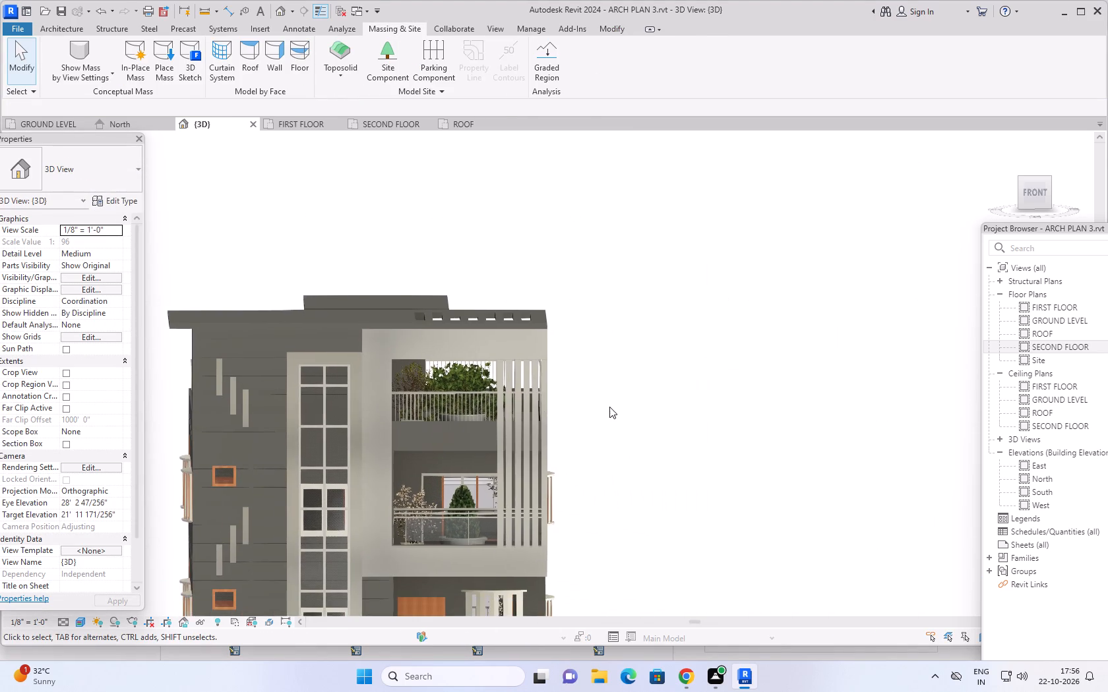
{"action": "middle_click_drag", "start_coordinate": [673, 425], "coordinate": [727, 411]}
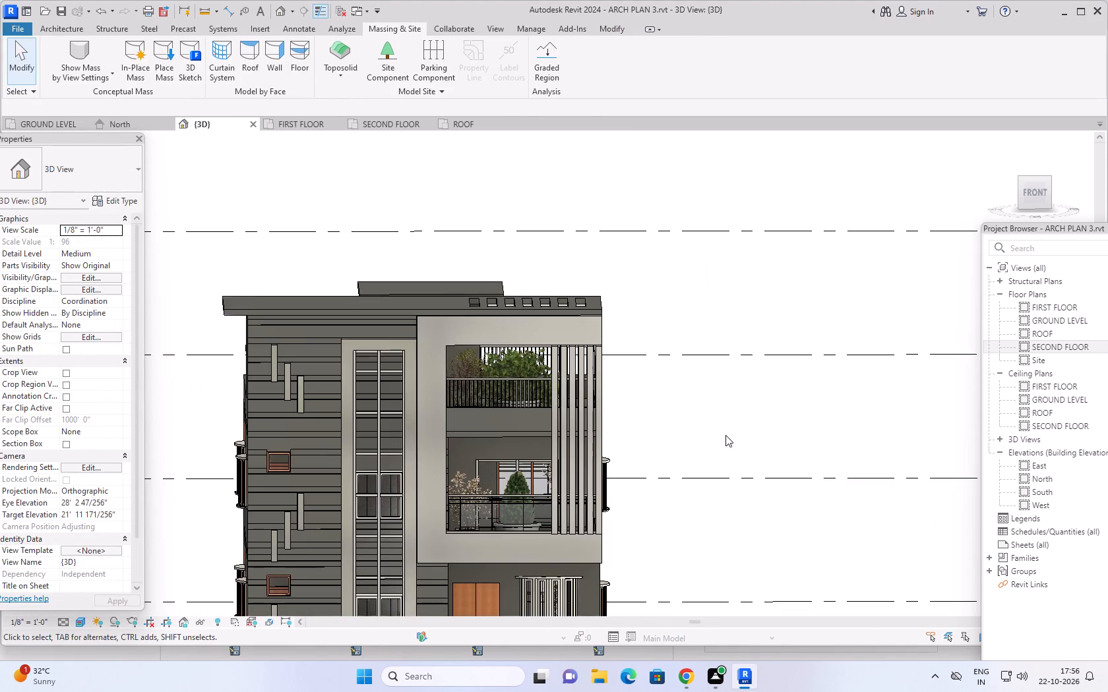
{"action": "middle_click_drag", "start_coordinate": [725, 435], "coordinate": [785, 523]}
{"action": "middle_click_drag", "start_coordinate": [768, 397], "coordinate": [667, 208]}
{"action": "scroll", "coordinate": [667, 208], "scroll_direction": "up", "scroll_amount": 1}
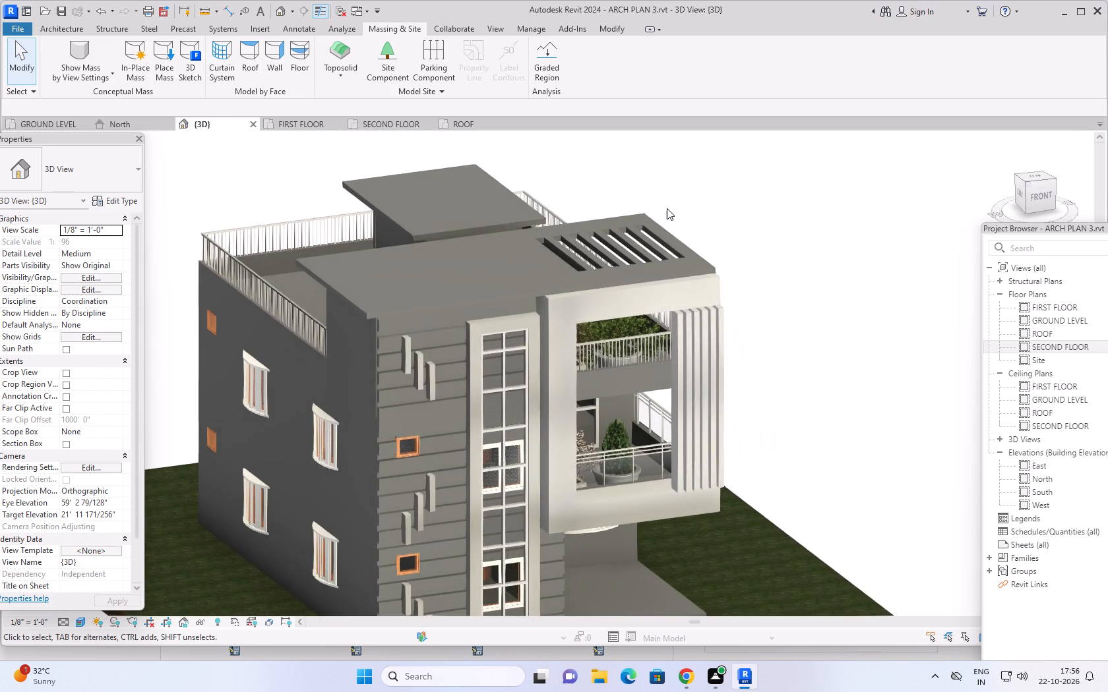
{"action": "scroll", "coordinate": [782, 343], "scroll_direction": "down", "scroll_amount": 2}
{"action": "middle_click_drag", "start_coordinate": [791, 399], "coordinate": [804, 241]}
{"action": "middle_click_drag", "start_coordinate": [827, 306], "coordinate": [826, 329], "text": "shift"}
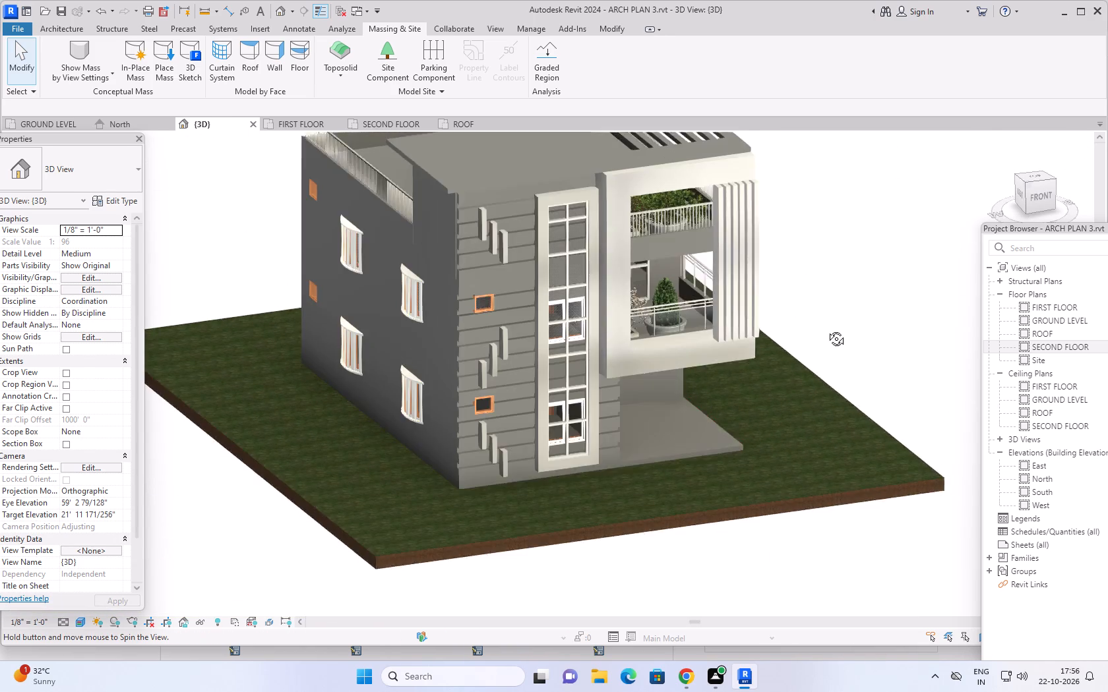
{"action": "middle_click_drag", "start_coordinate": [826, 329], "coordinate": [813, 374], "text": "shift"}
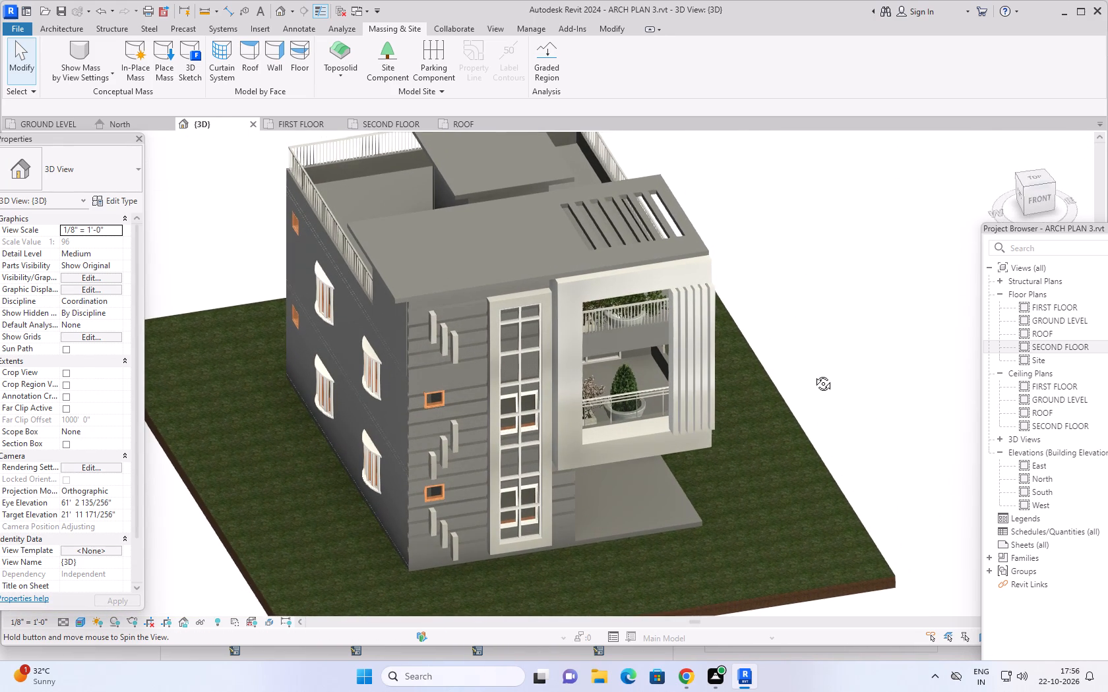
{"action": "middle_click_drag", "start_coordinate": [813, 374], "coordinate": [813, 375], "text": "shift"}
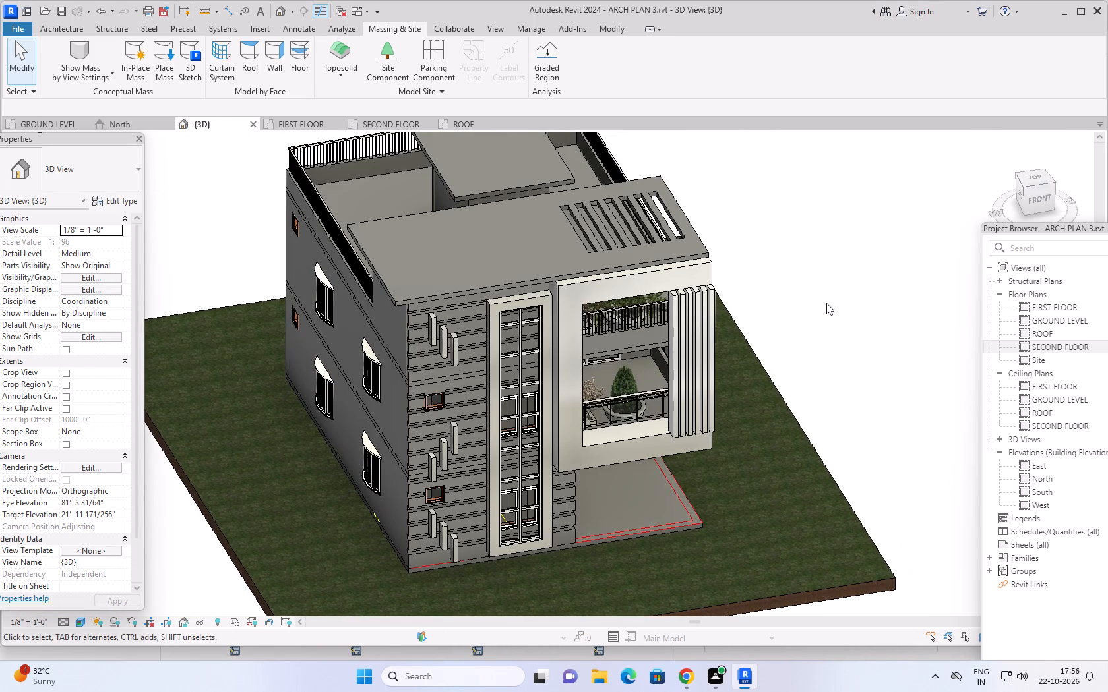
On the GROUND LEVEL plan, set up a new Basic Wall 6" with an unconnected height of 6'.
{"action": "left_click", "coordinate": [48, 123]}
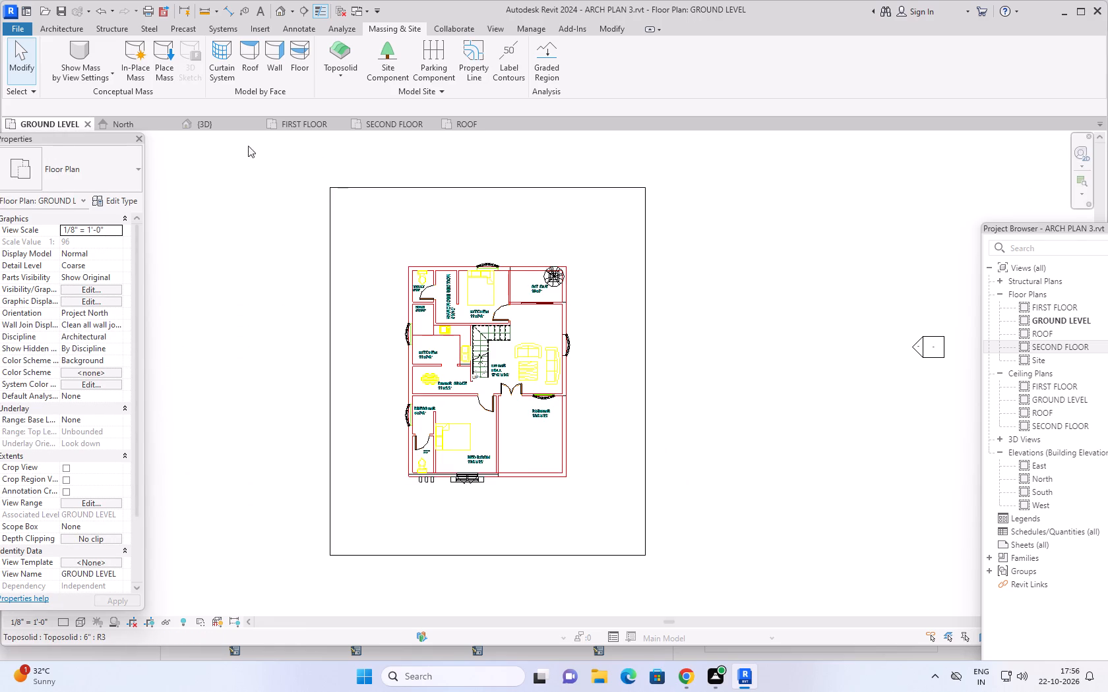
{"action": "left_click", "coordinate": [51, 28]}
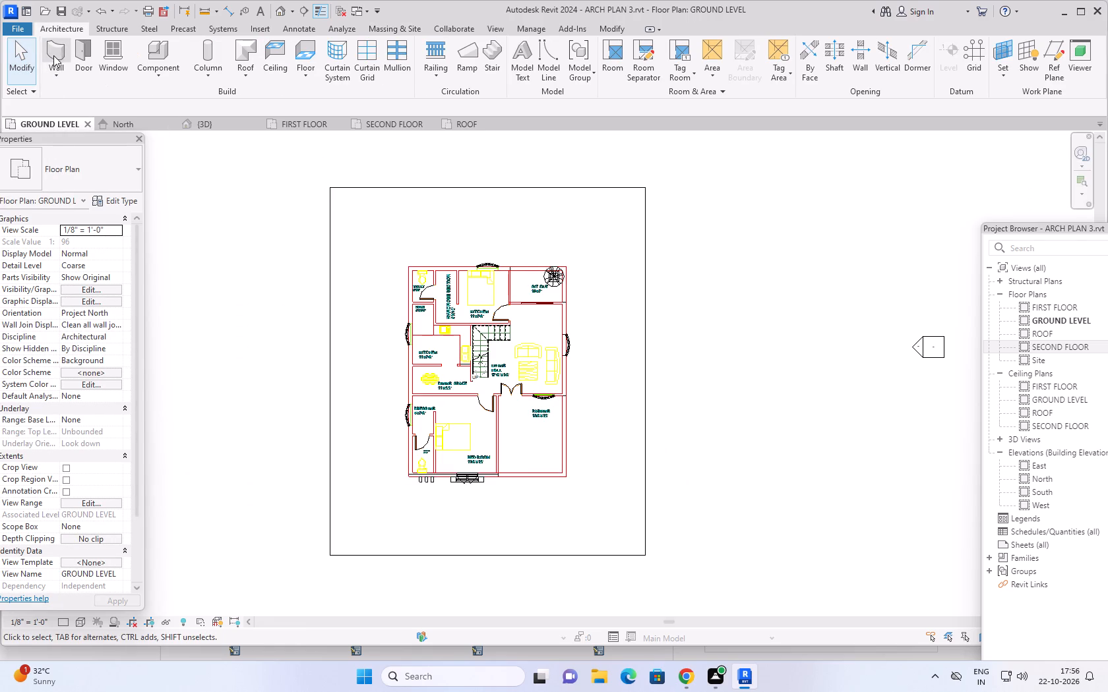
{"action": "left_click", "coordinate": [54, 55]}
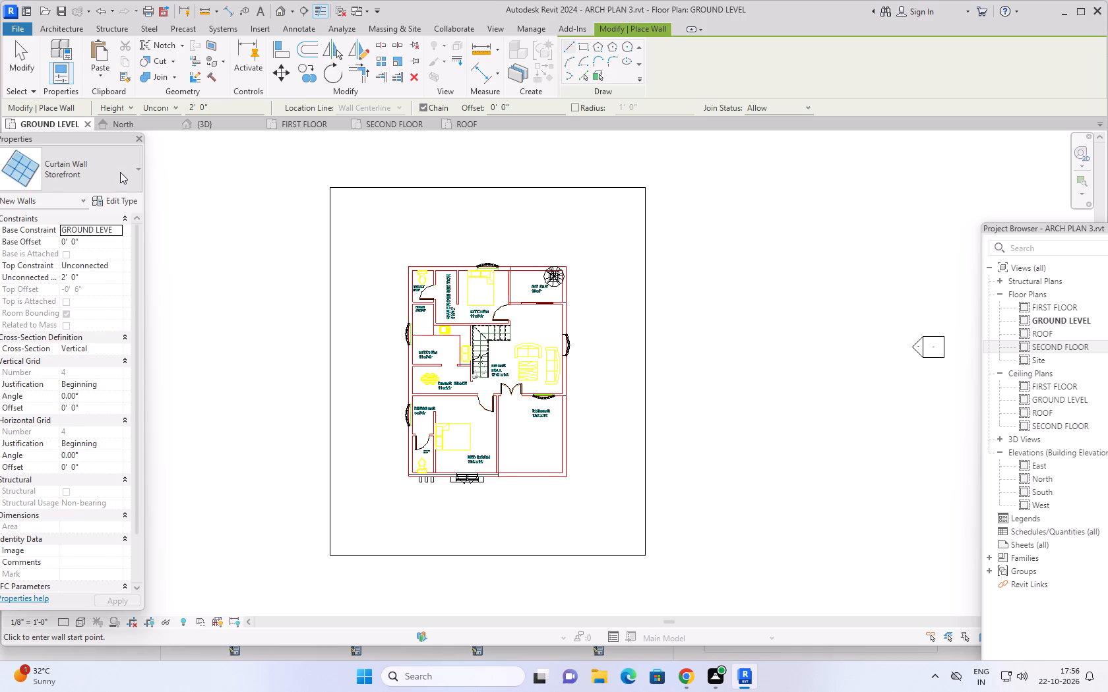
{"action": "left_click", "coordinate": [121, 171]}
{"action": "scroll", "coordinate": [84, 241], "scroll_direction": "up", "scroll_amount": 14}
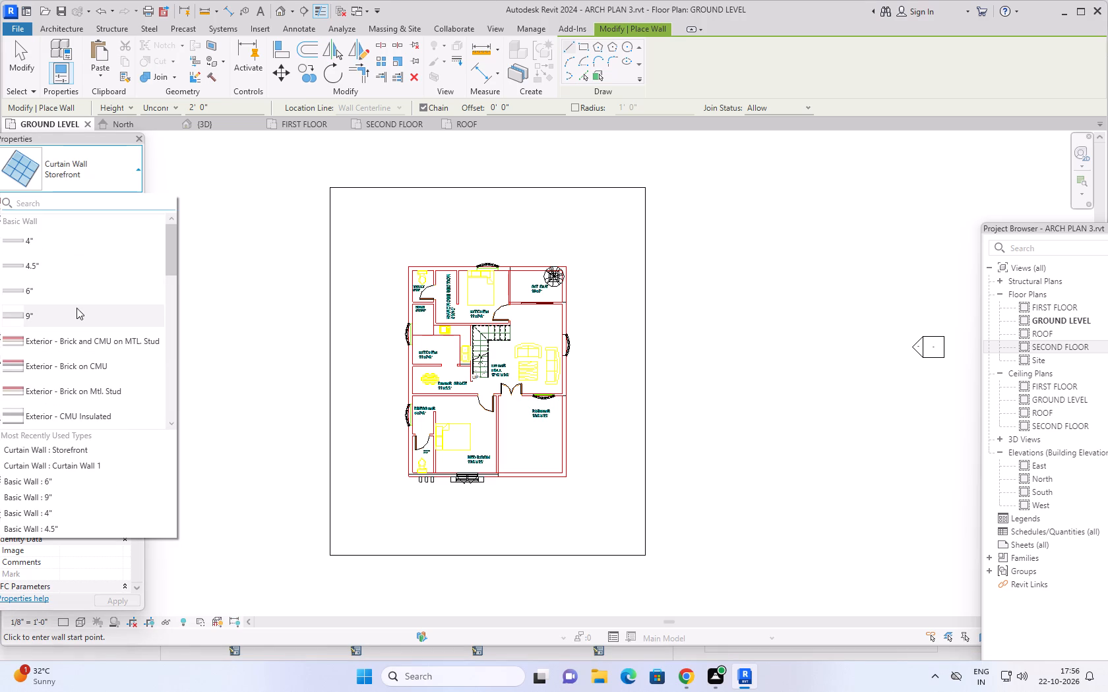
{"action": "left_click", "coordinate": [77, 291]}
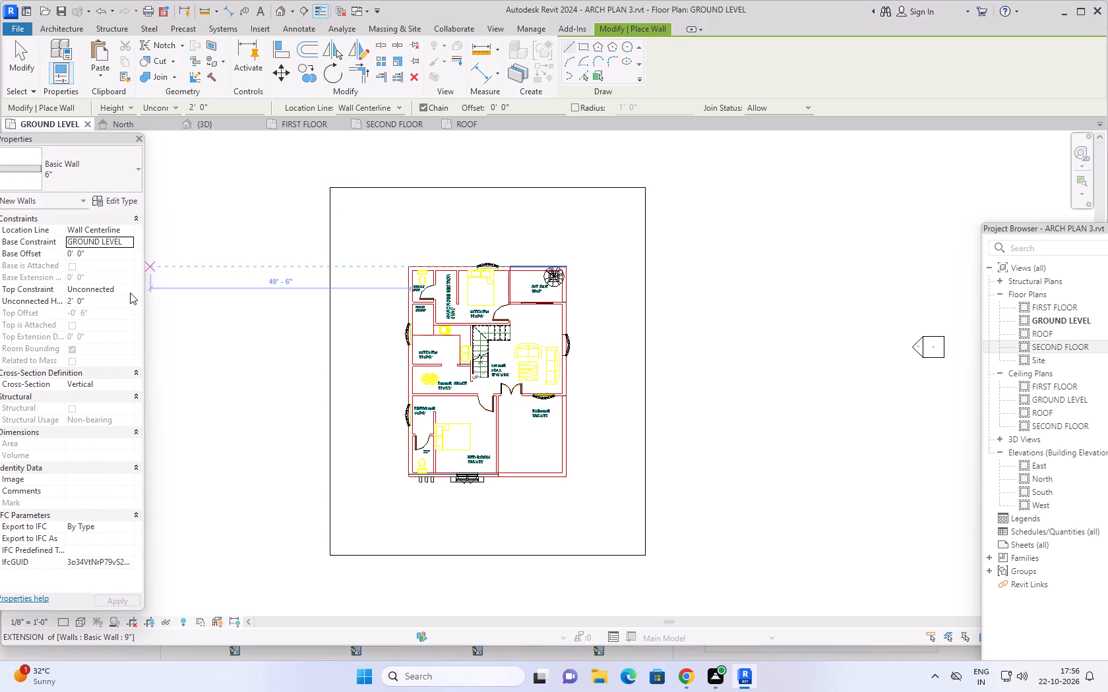
{"action": "scroll", "coordinate": [130, 302], "scroll_direction": "up", "scroll_amount": 1}
{"action": "left_click", "coordinate": [109, 303]}
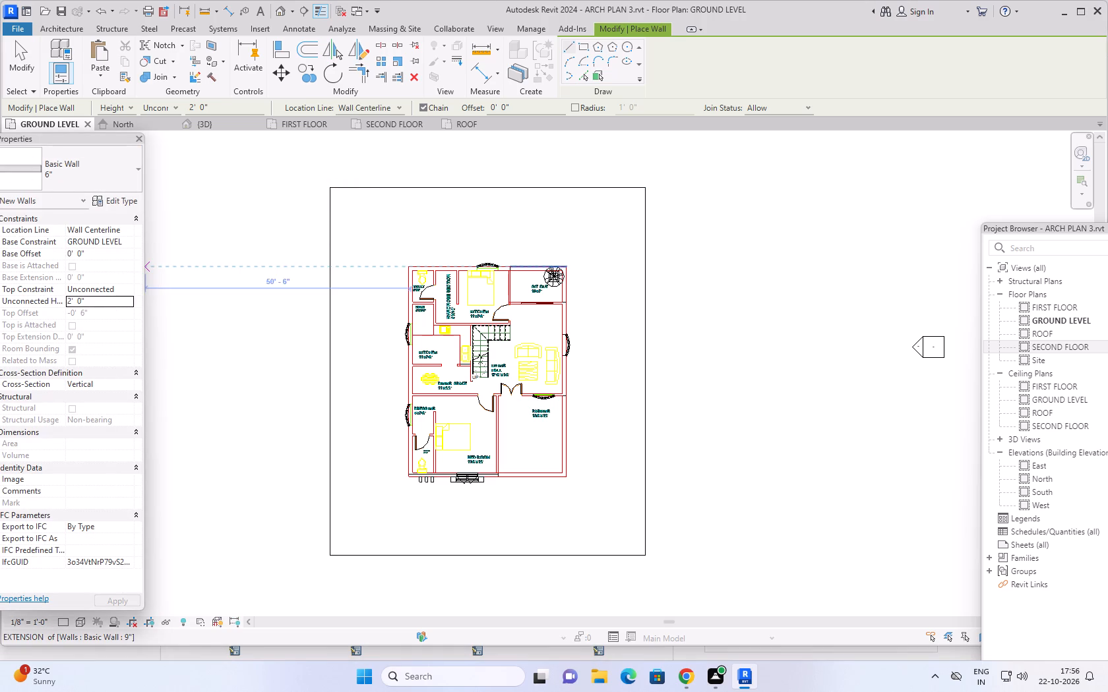
{"action": "type", "text": "6'"}
{"action": "key", "text": "Return"}
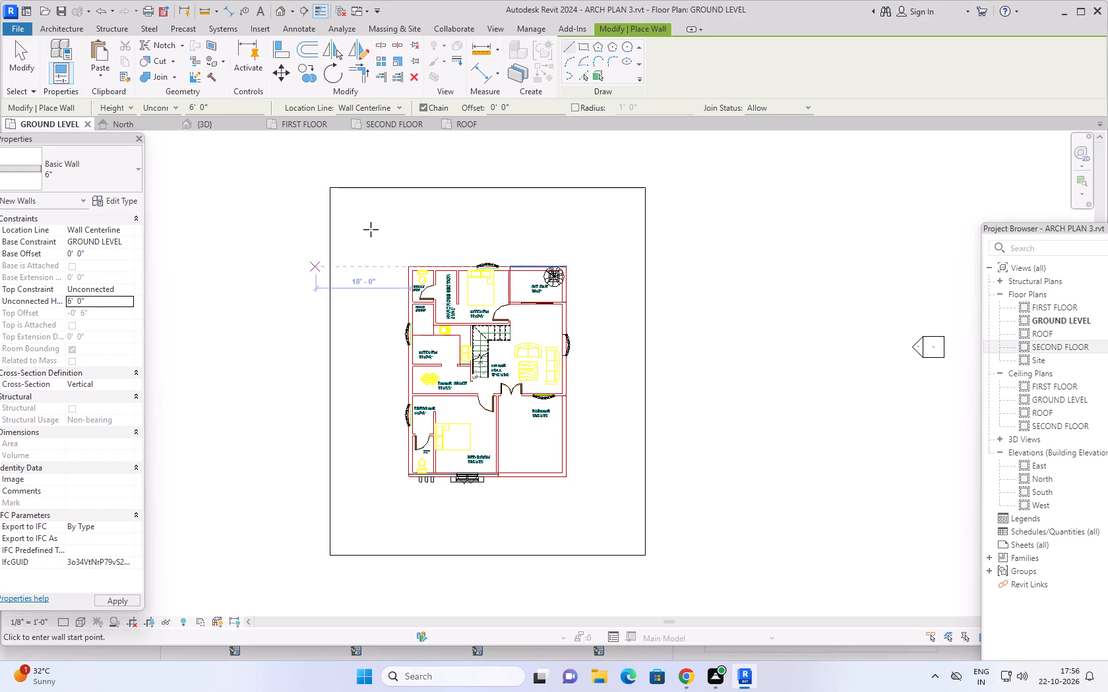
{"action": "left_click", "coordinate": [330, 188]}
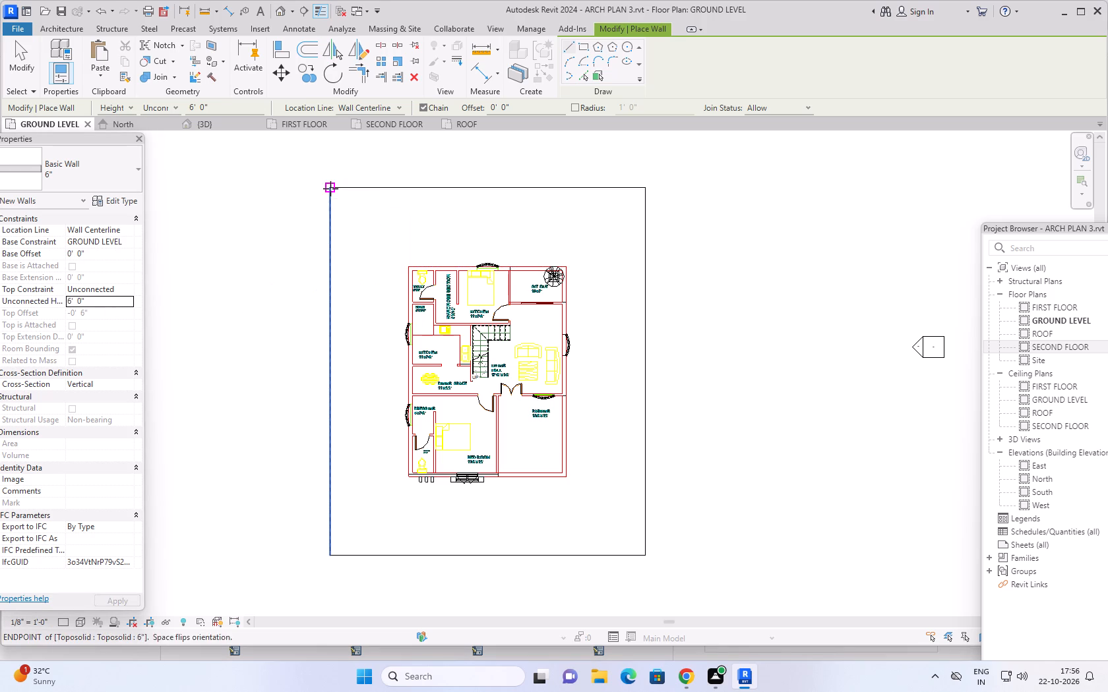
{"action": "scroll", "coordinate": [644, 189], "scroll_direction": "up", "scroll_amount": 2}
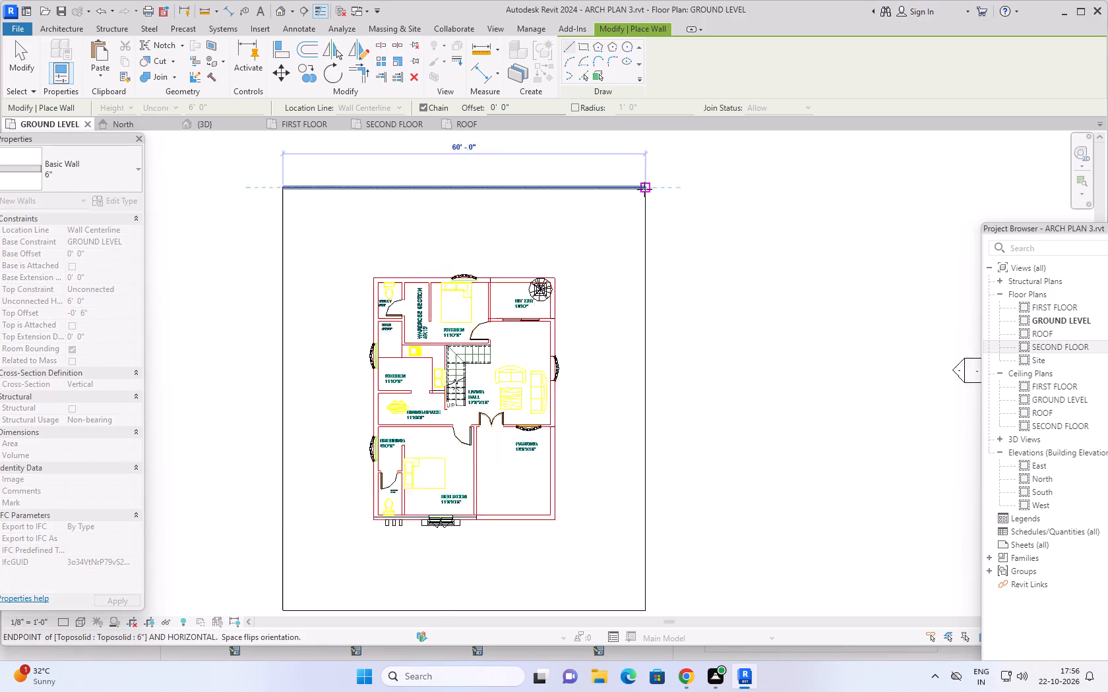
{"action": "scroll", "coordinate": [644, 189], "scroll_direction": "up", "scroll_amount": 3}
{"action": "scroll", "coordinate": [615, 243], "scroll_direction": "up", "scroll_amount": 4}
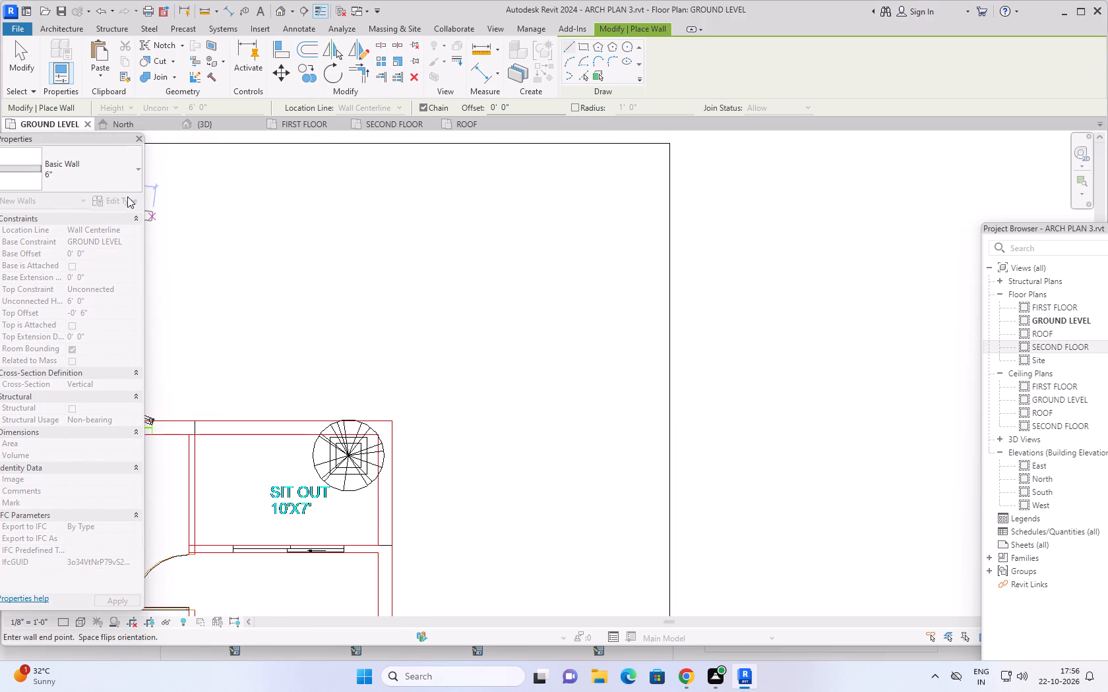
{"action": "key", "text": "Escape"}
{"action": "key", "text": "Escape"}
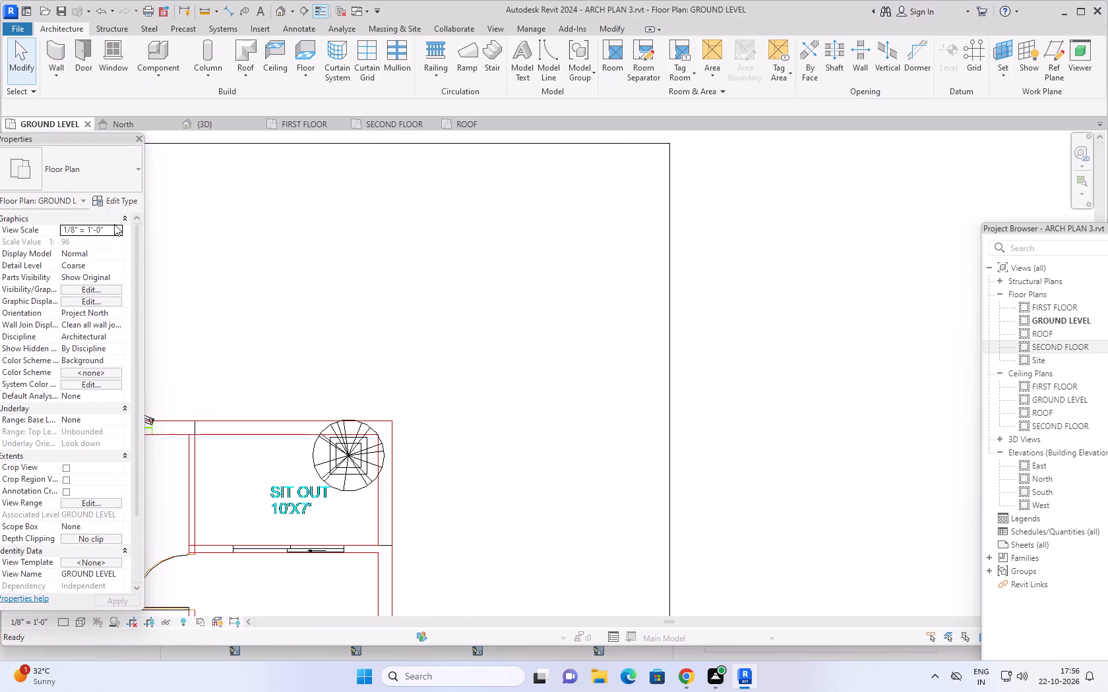
Draw a 60' boundary wall inside the toposolid's north edge, corner to corner, with its location line at Finish Face: Exterior.
{"action": "left_click", "coordinate": [48, 49]}
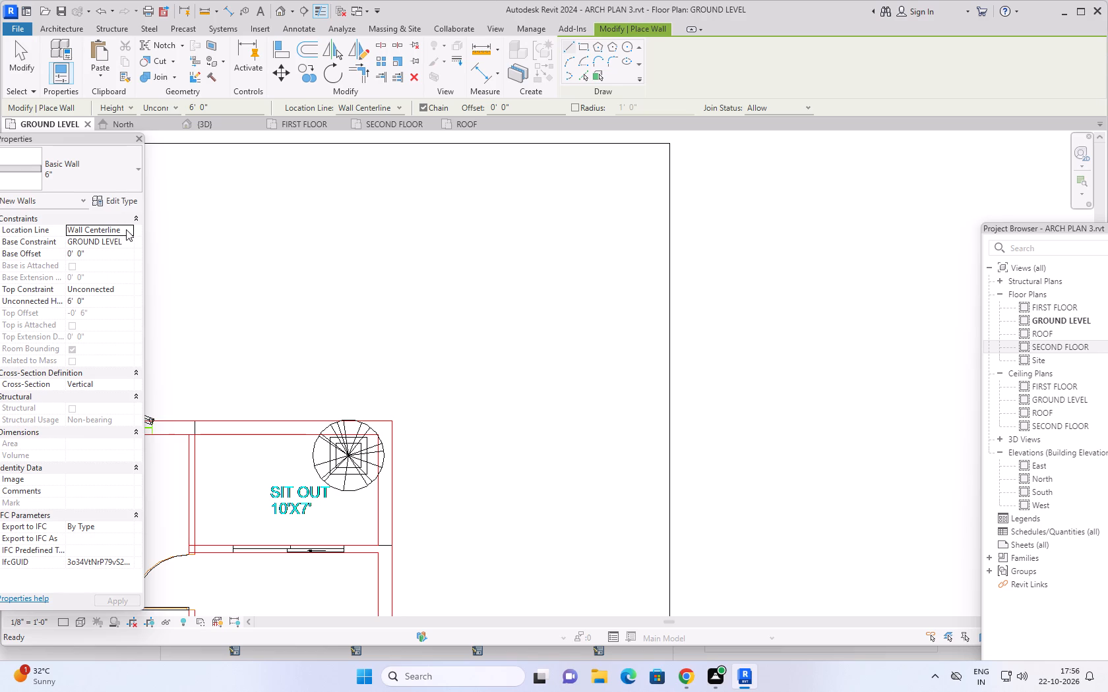
{"action": "left_click", "coordinate": [126, 229]}
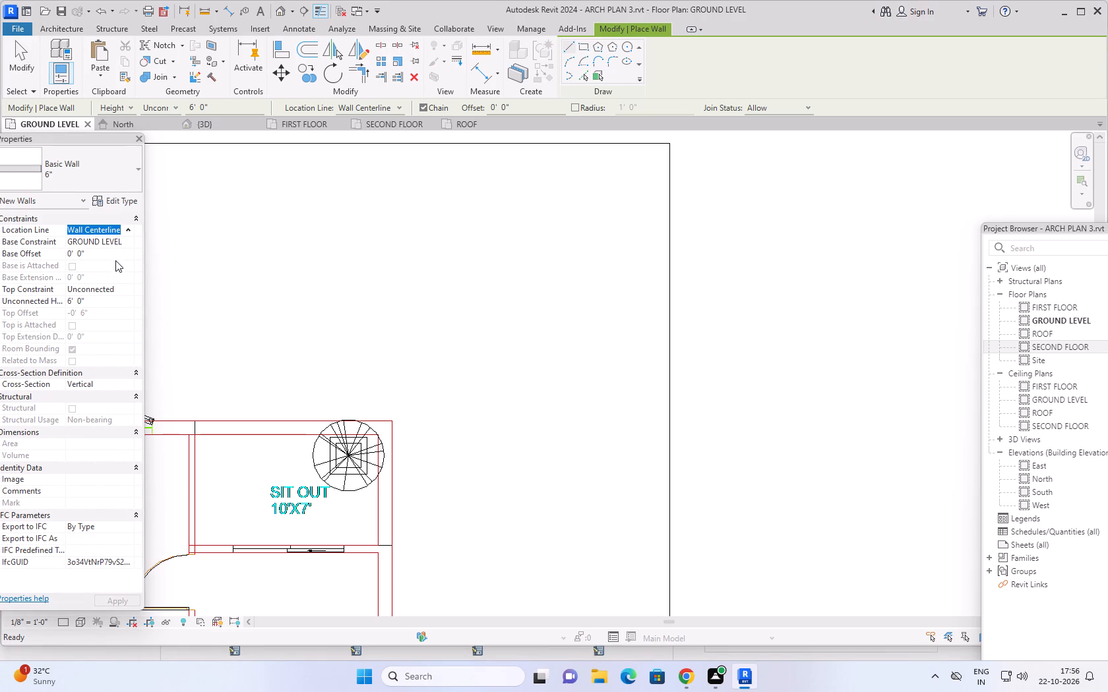
{"action": "left_click", "coordinate": [115, 261]}
{"action": "scroll", "coordinate": [409, 248], "scroll_direction": "down", "scroll_amount": 3}
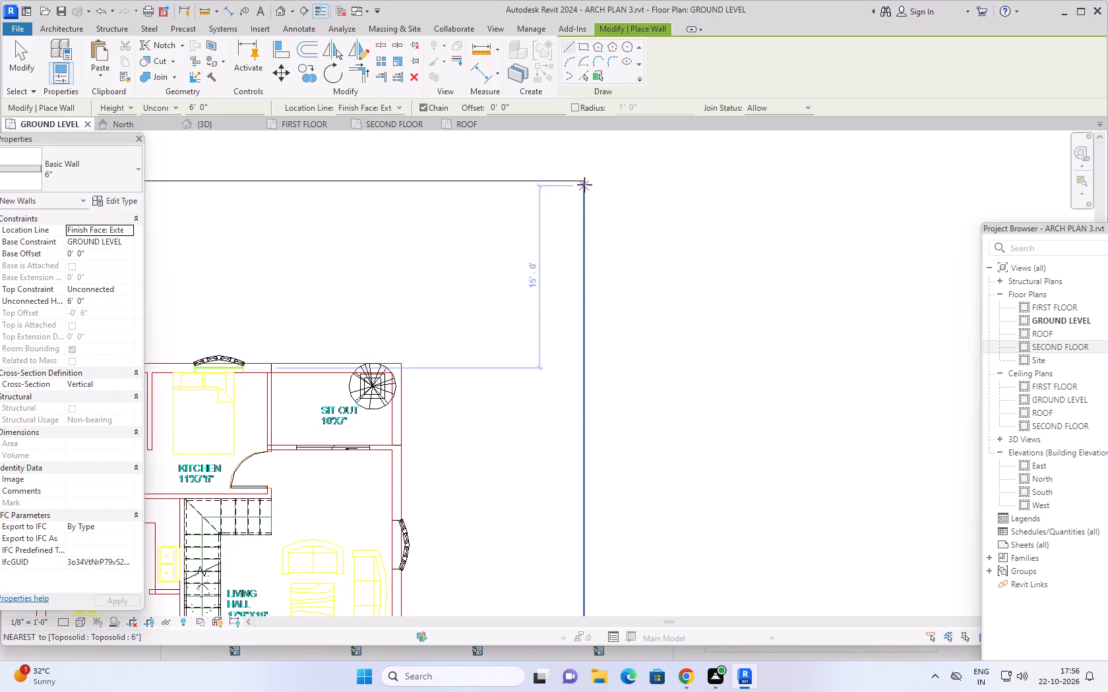
{"action": "left_click", "coordinate": [583, 183]}
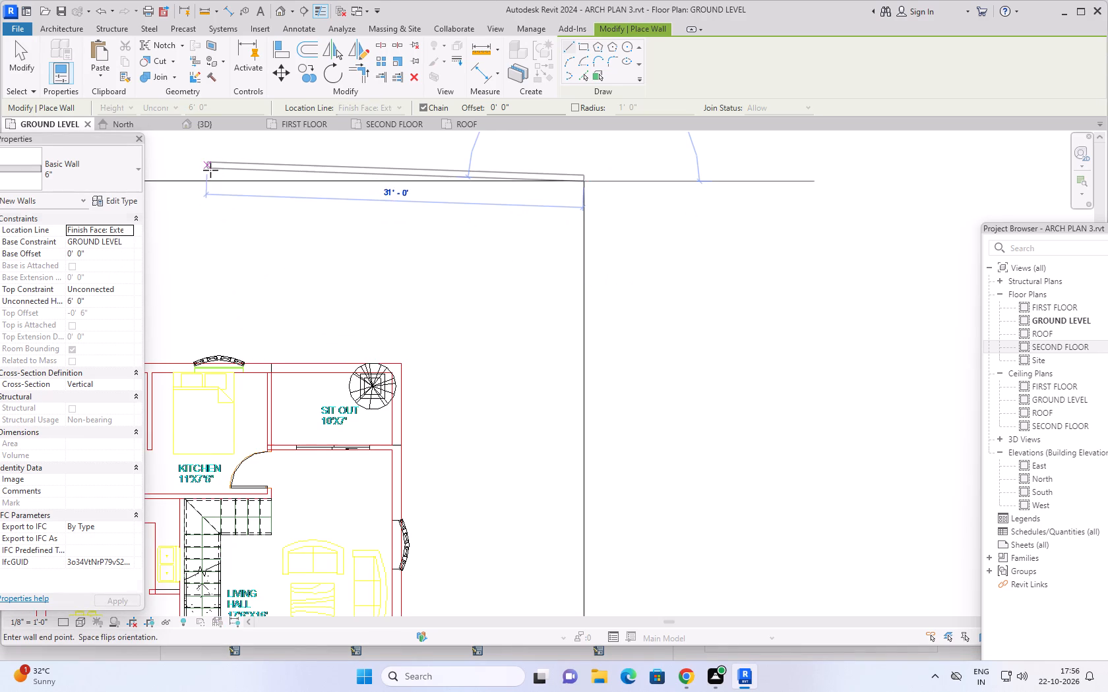
{"action": "key", "text": "space"}
{"action": "scroll", "coordinate": [218, 198], "scroll_direction": "down", "scroll_amount": 6}
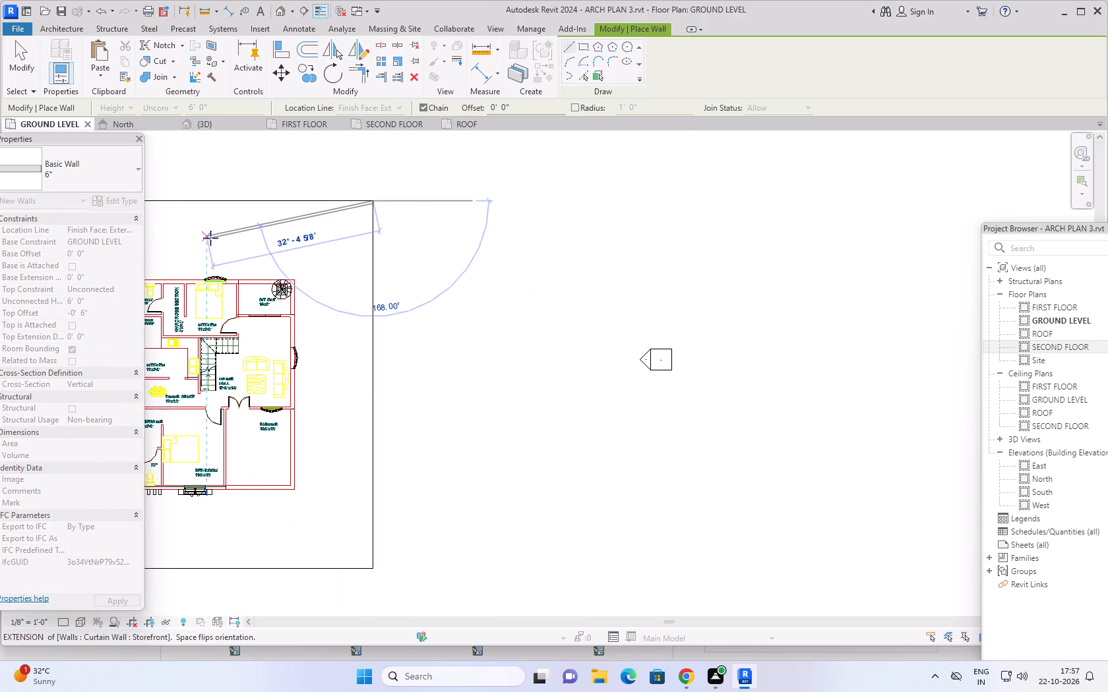
{"action": "middle_click_drag", "start_coordinate": [215, 238], "coordinate": [709, 213]}
{"action": "scroll", "coordinate": [230, 238], "scroll_direction": "down", "scroll_amount": 1}
{"action": "middle_click_drag", "start_coordinate": [590, 190], "coordinate": [578, 197]}
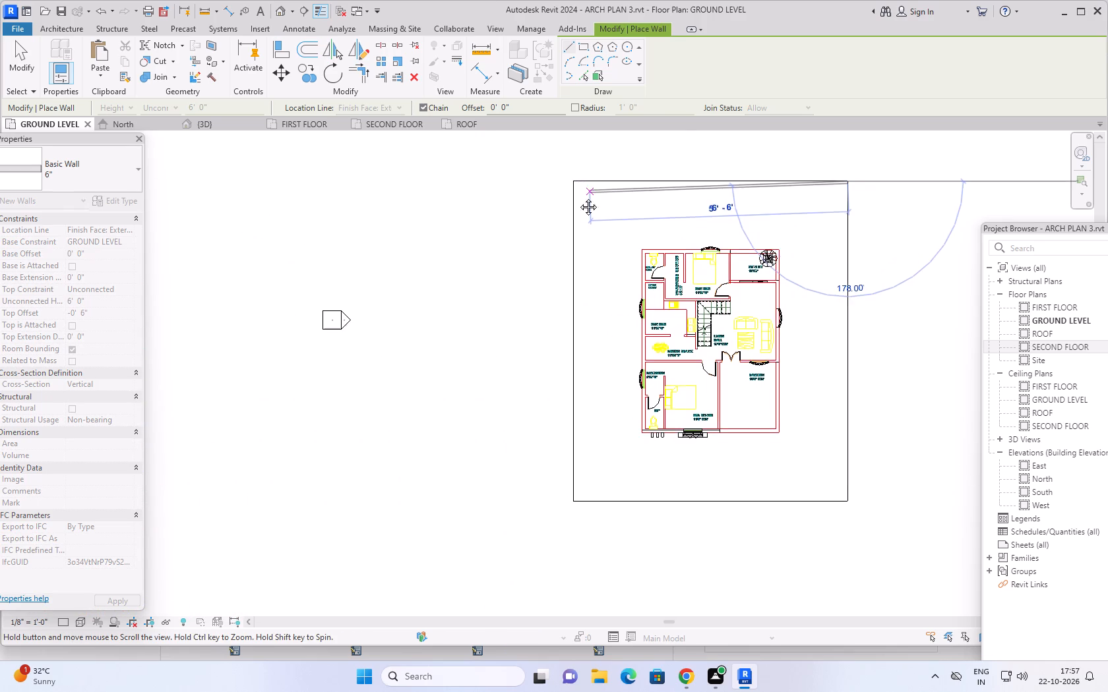
{"action": "middle_click_drag", "start_coordinate": [578, 197], "coordinate": [315, 274]}
{"action": "scroll", "coordinate": [313, 270], "scroll_direction": "up", "scroll_amount": 8}
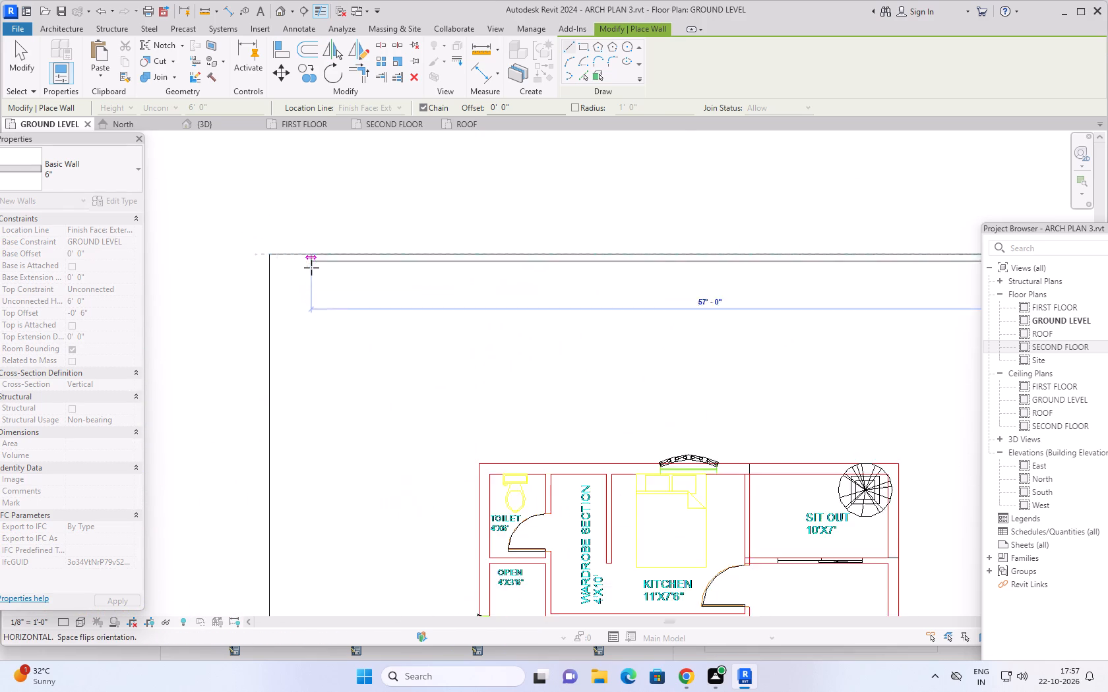
{"action": "scroll", "coordinate": [311, 268], "scroll_direction": "up", "scroll_amount": 1}
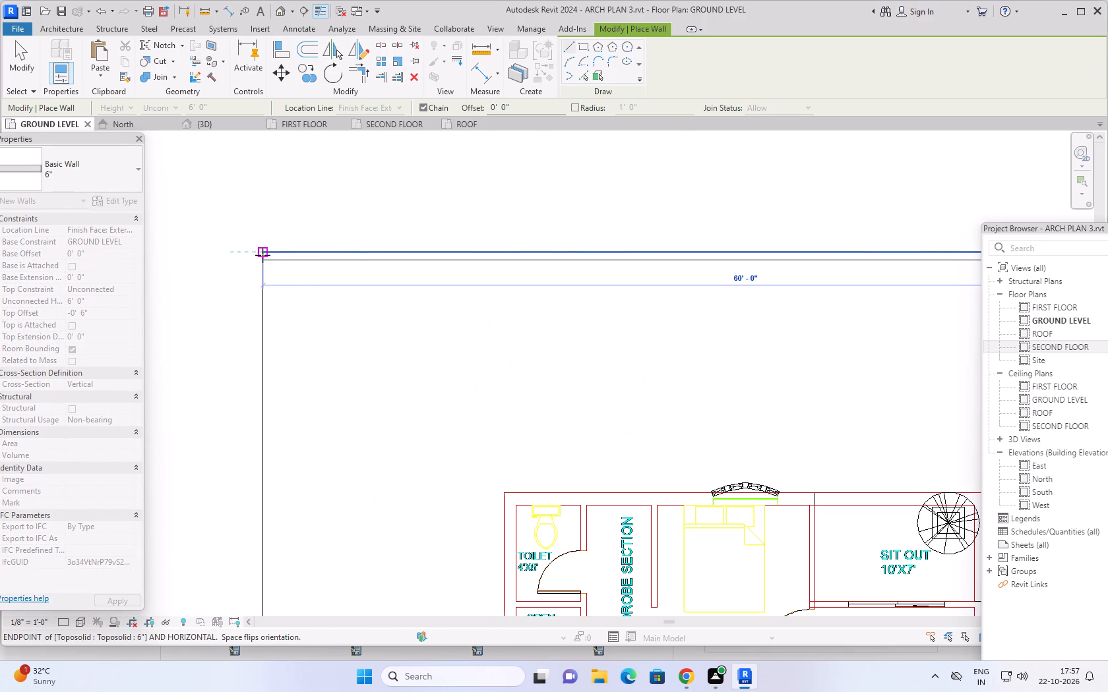
{"action": "left_click", "coordinate": [262, 256]}
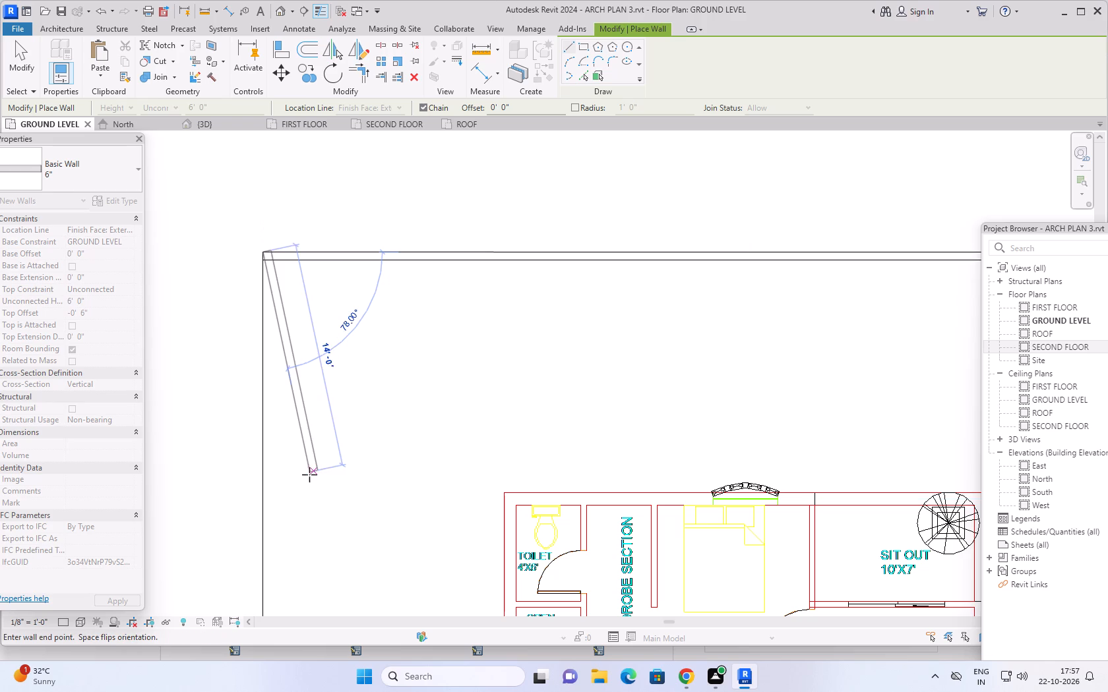
Draw the 70' boundary wall along the toposolid's west edge, from the northwest corner down to the southwest corner.
{"action": "scroll", "coordinate": [309, 500], "scroll_direction": "down", "scroll_amount": 7}
{"action": "middle_click_drag", "start_coordinate": [288, 560], "coordinate": [268, 218]}
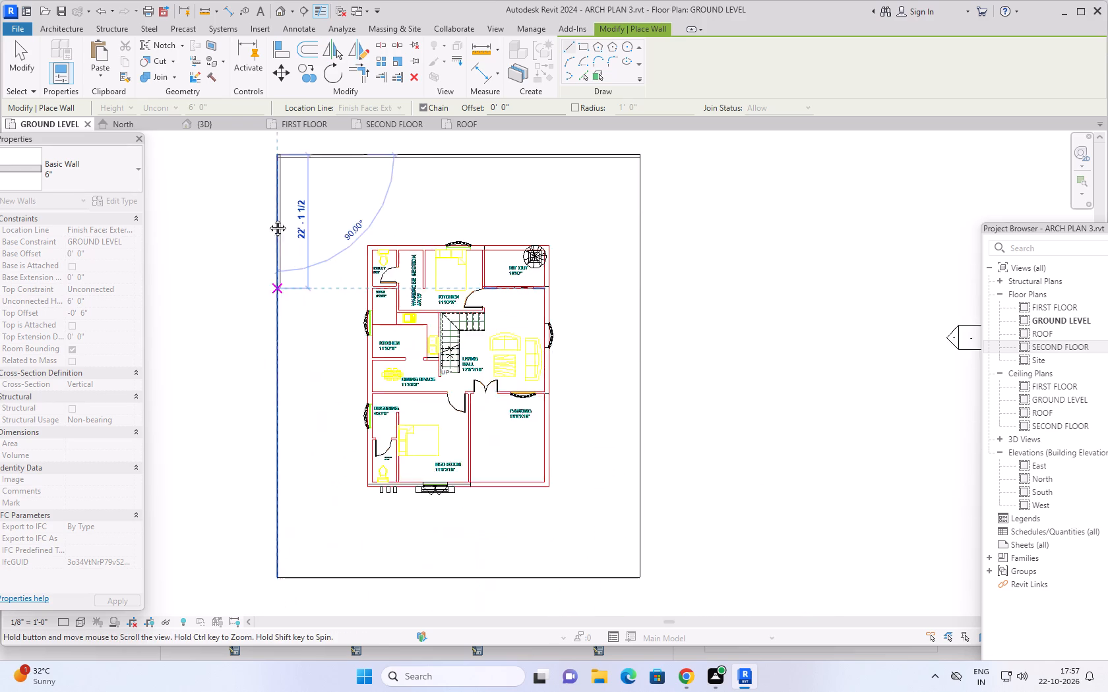
{"action": "middle_click_drag", "start_coordinate": [268, 218], "coordinate": [265, 165]}
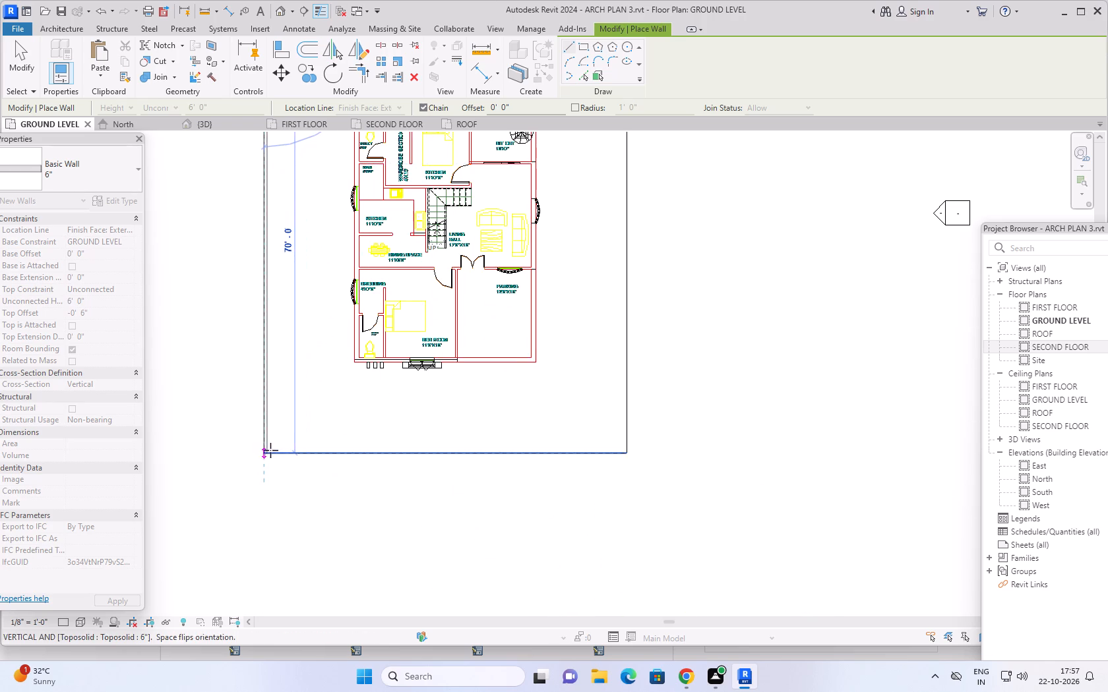
{"action": "left_click", "coordinate": [268, 450]}
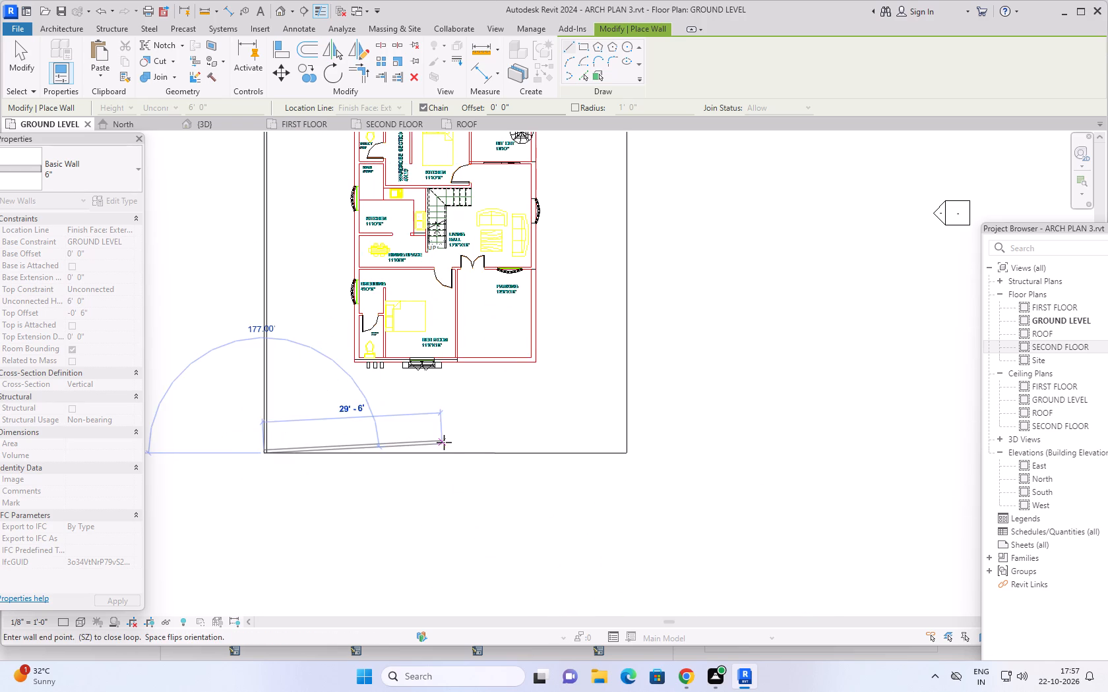
Continue the boundary wall east from the southwest corner for about 31'-4" along the south edge and end the chain there.
{"action": "left_click", "coordinate": [454, 459]}
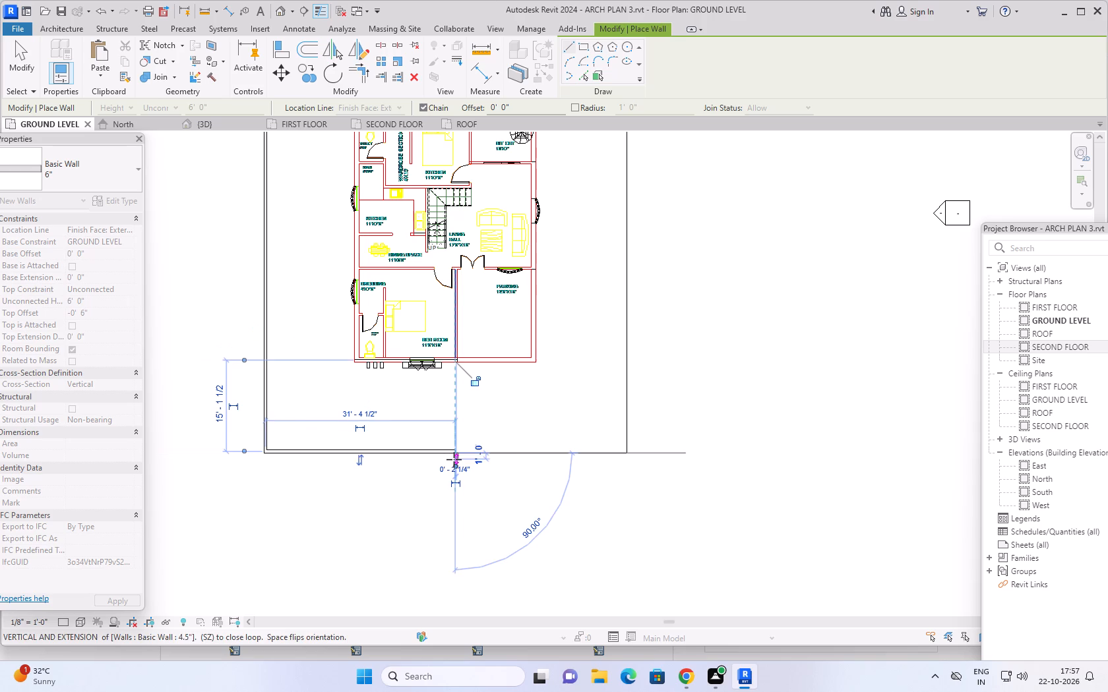
{"action": "key", "text": "Escape"}
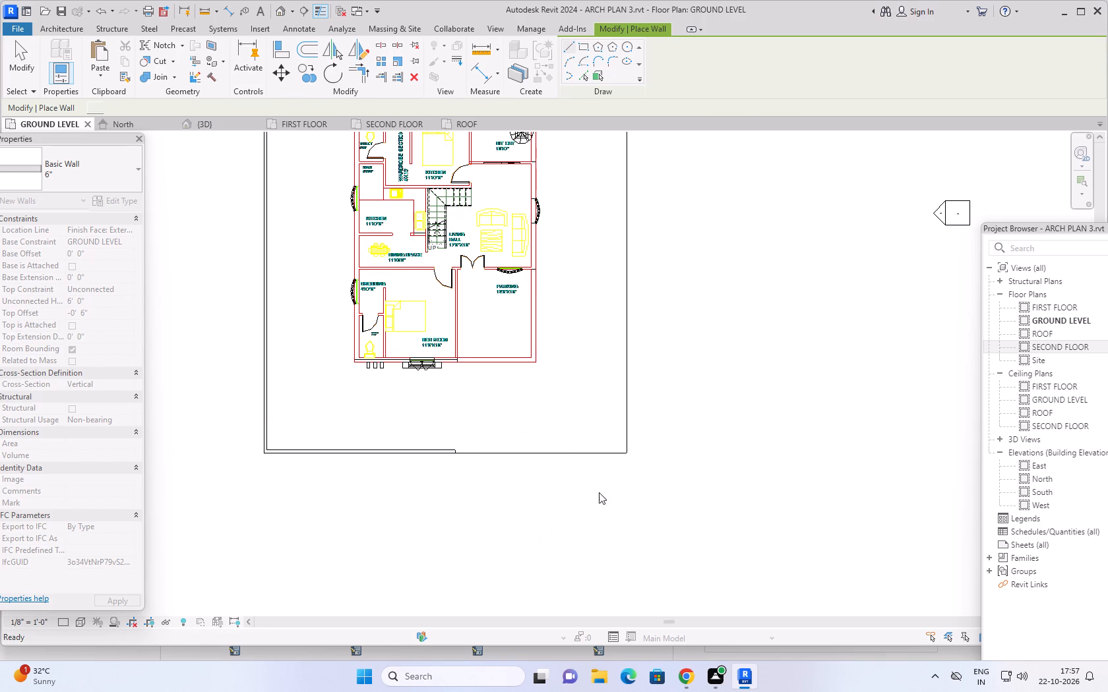
Draw the east boundary wall from the toposolid's southeast corner up to the north wall, flipping it to the inside of the site.
{"action": "left_click", "coordinate": [623, 451]}
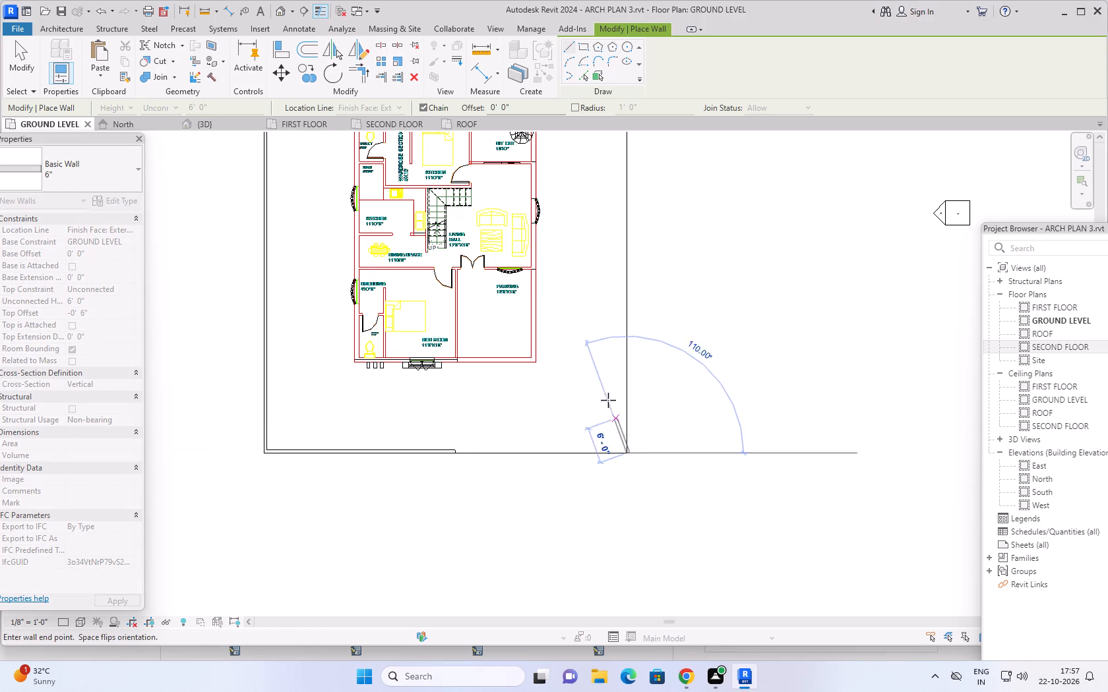
{"action": "scroll", "coordinate": [631, 199], "scroll_direction": "down", "scroll_amount": 6}
{"action": "middle_click_drag", "start_coordinate": [632, 208], "coordinate": [632, 341]}
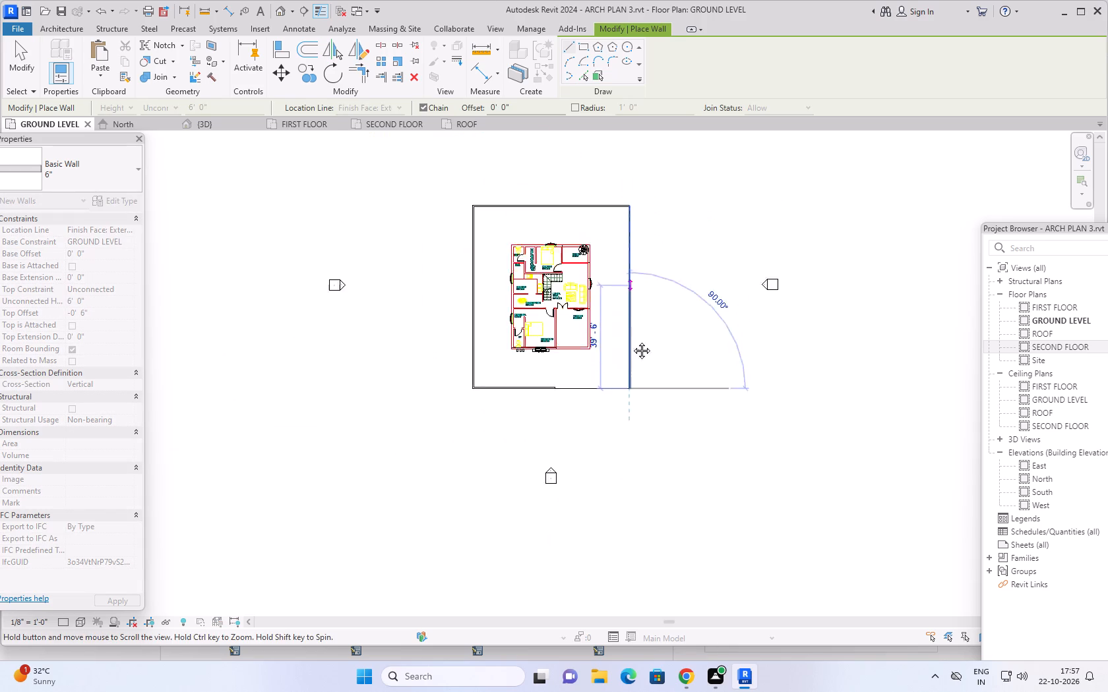
{"action": "middle_click_drag", "start_coordinate": [632, 341], "coordinate": [632, 436]}
{"action": "scroll", "coordinate": [623, 363], "scroll_direction": "up", "scroll_amount": 12}
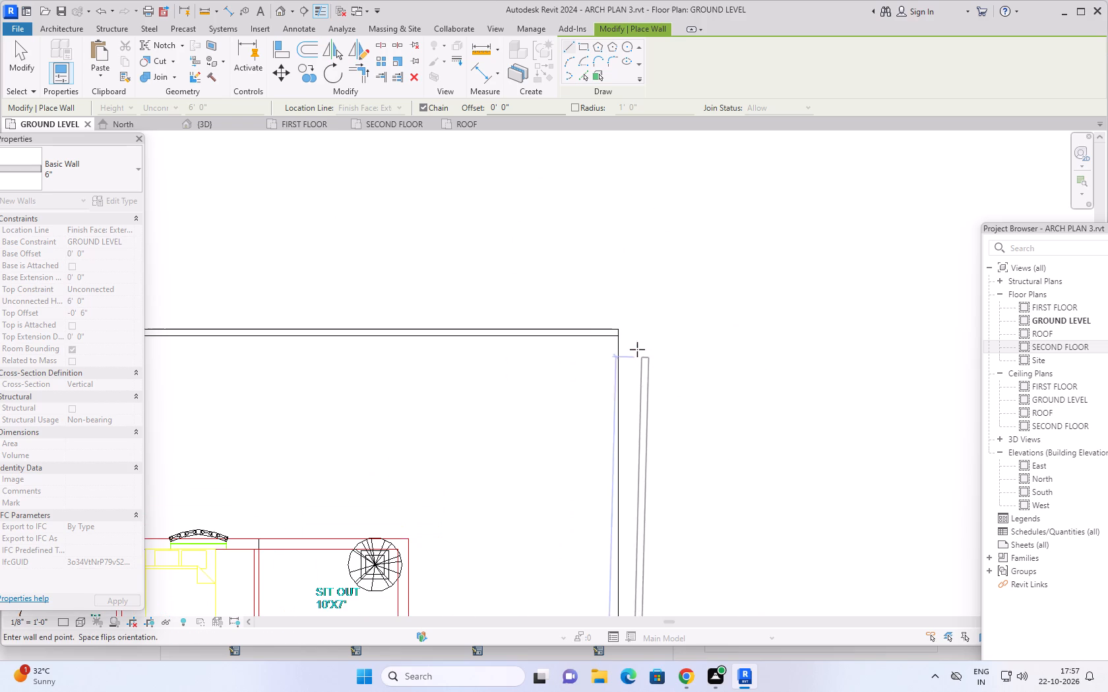
{"action": "scroll", "coordinate": [623, 339], "scroll_direction": "up", "scroll_amount": 5}
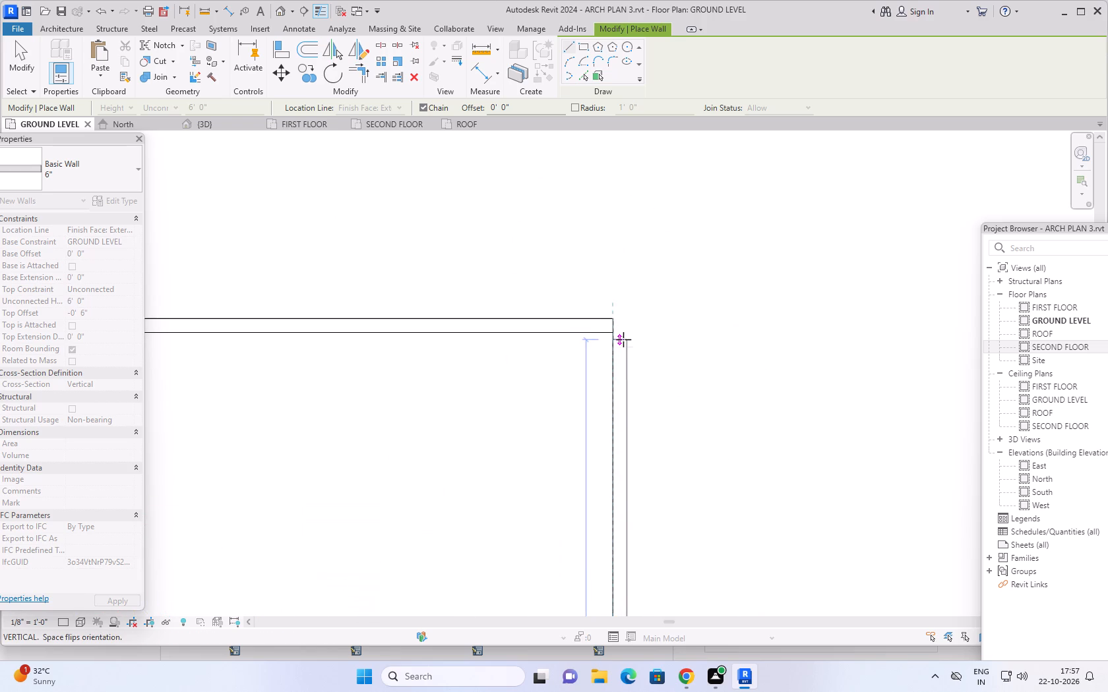
{"action": "scroll", "coordinate": [623, 339], "scroll_direction": "up", "scroll_amount": 1}
{"action": "key", "text": "space"}
{"action": "left_click", "coordinate": [614, 330]}
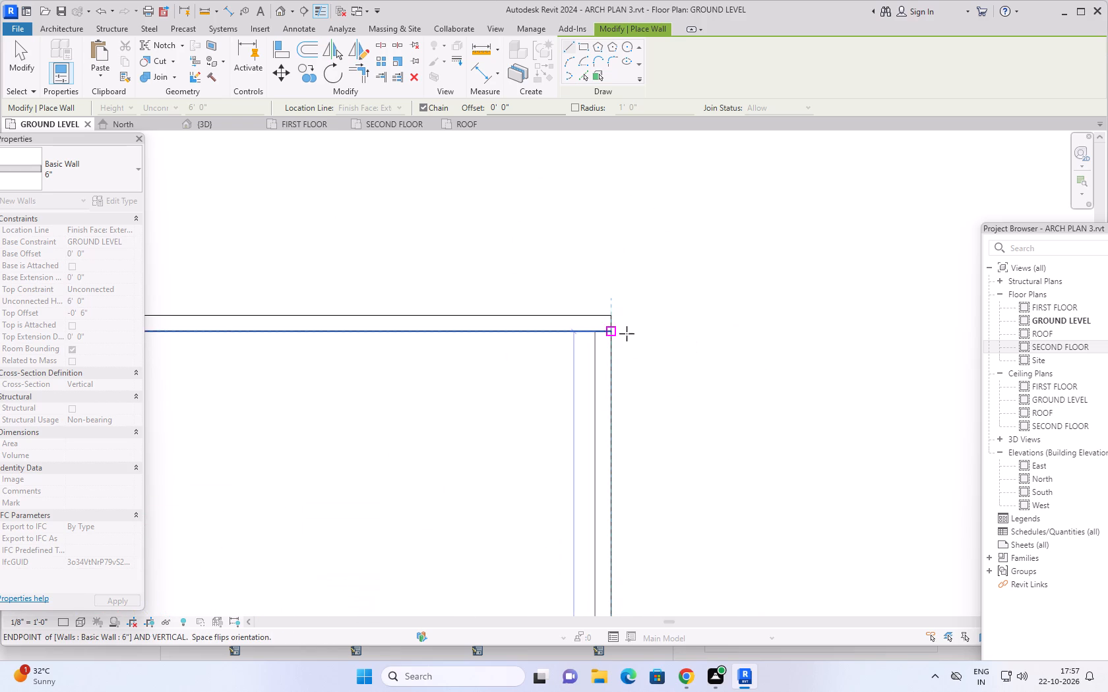
{"action": "scroll", "coordinate": [673, 361], "scroll_direction": "down", "scroll_amount": 7}
{"action": "scroll", "coordinate": [695, 411], "scroll_direction": "down", "scroll_amount": 3}
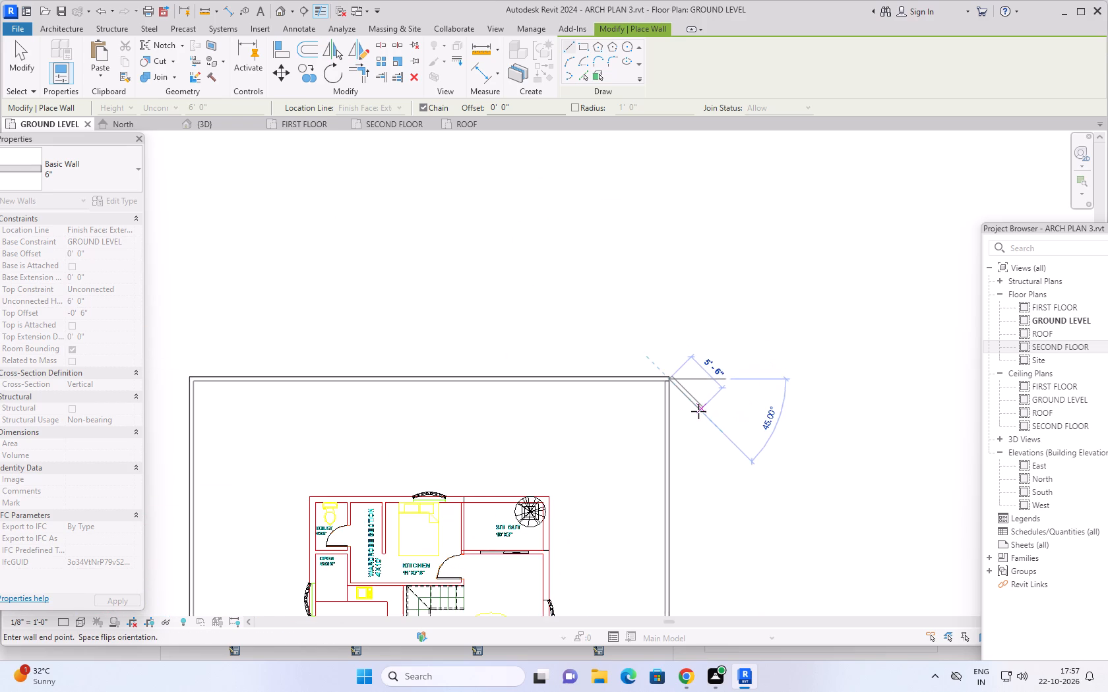
{"action": "scroll", "coordinate": [701, 415], "scroll_direction": "down", "scroll_amount": 9}
{"action": "key", "text": "Escape"}
Draw a wall segment about 7'-3" long westward from the east wall along the south edge, leaving a front entrance gap.
{"action": "middle_click_drag", "start_coordinate": [756, 481], "coordinate": [745, 291]}
{"action": "scroll", "coordinate": [745, 366], "scroll_direction": "down", "scroll_amount": 4}
{"action": "scroll", "coordinate": [745, 442], "scroll_direction": "down", "scroll_amount": 5}
{"action": "middle_click_drag", "start_coordinate": [730, 468], "coordinate": [730, 252]}
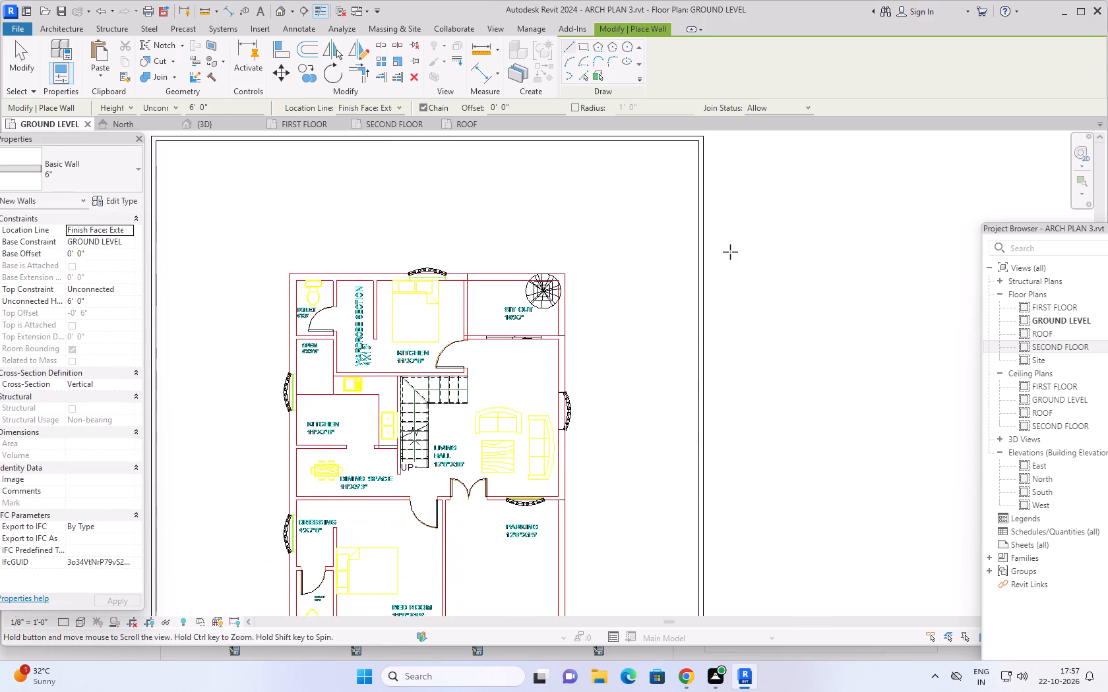
{"action": "scroll", "coordinate": [745, 345], "scroll_direction": "down", "scroll_amount": 3}
{"action": "middle_click_drag", "start_coordinate": [747, 436], "coordinate": [724, 233]}
{"action": "scroll", "coordinate": [679, 465], "scroll_direction": "up", "scroll_amount": 1}
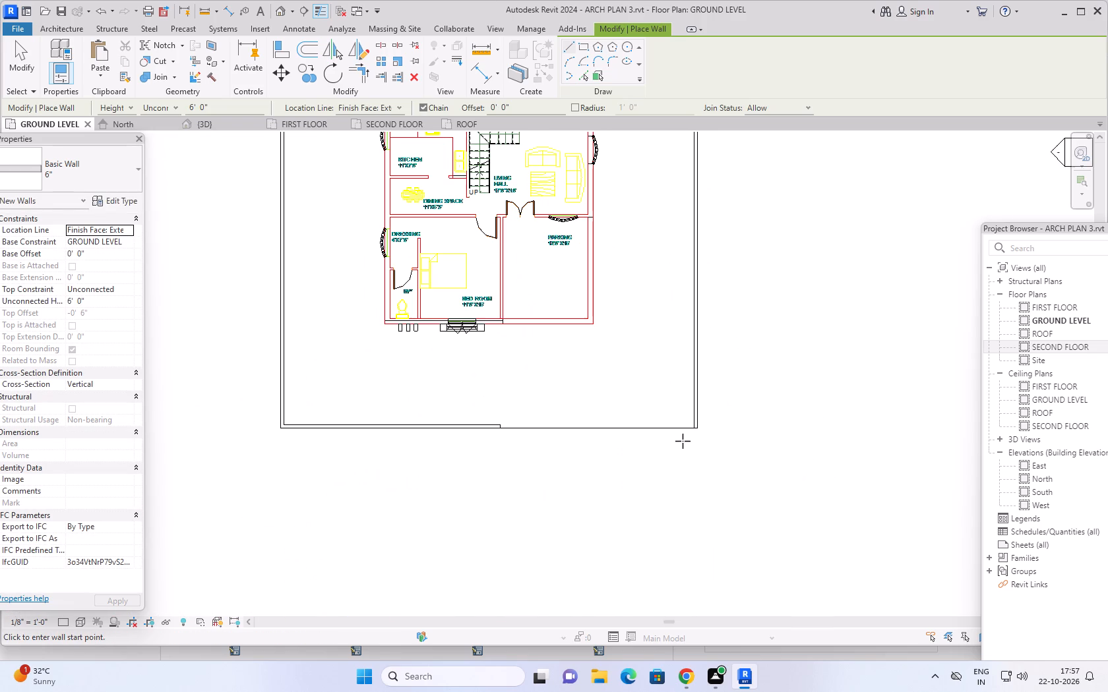
{"action": "scroll", "coordinate": [693, 397], "scroll_direction": "up", "scroll_amount": 3}
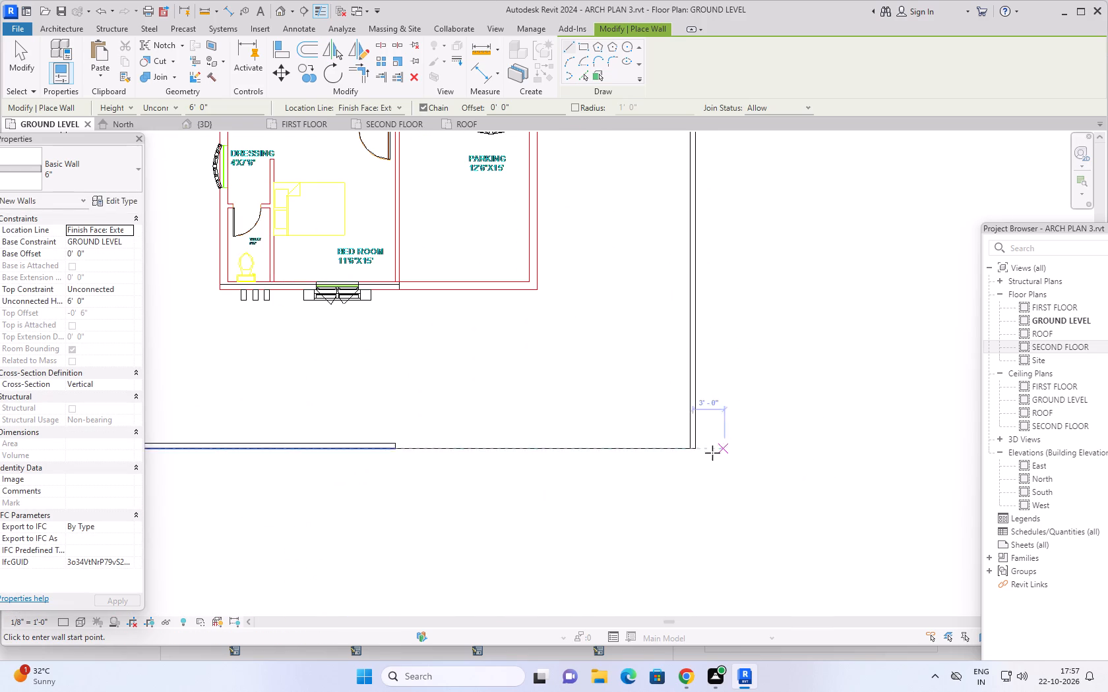
{"action": "scroll", "coordinate": [701, 457], "scroll_direction": "up", "scroll_amount": 5}
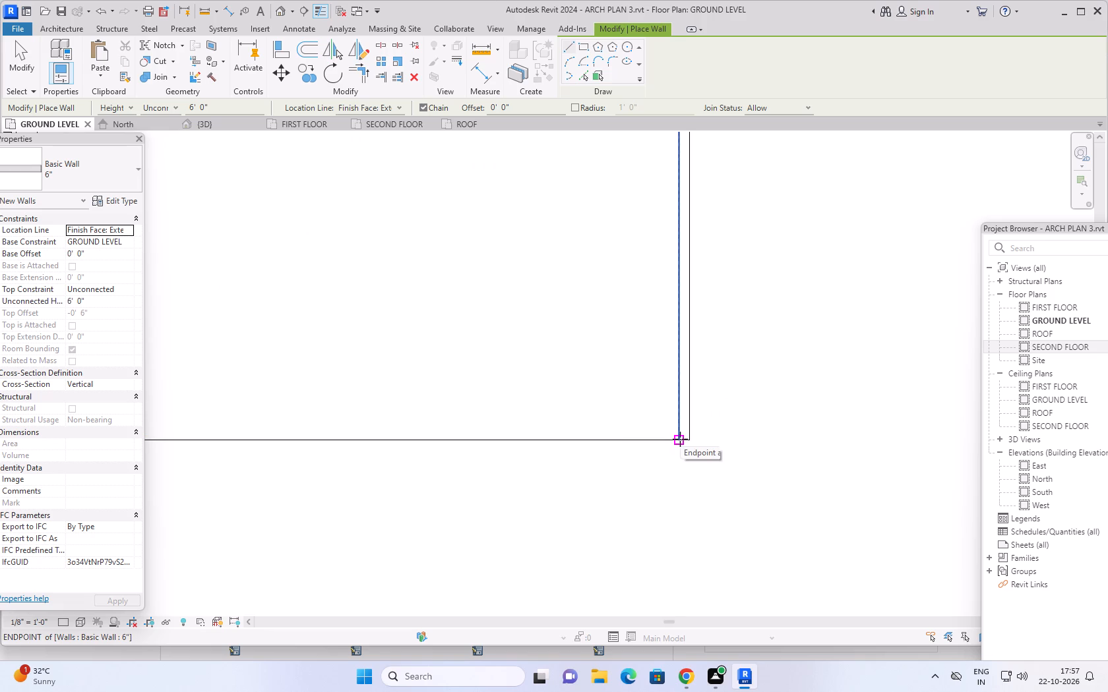
{"action": "left_click", "coordinate": [680, 439]}
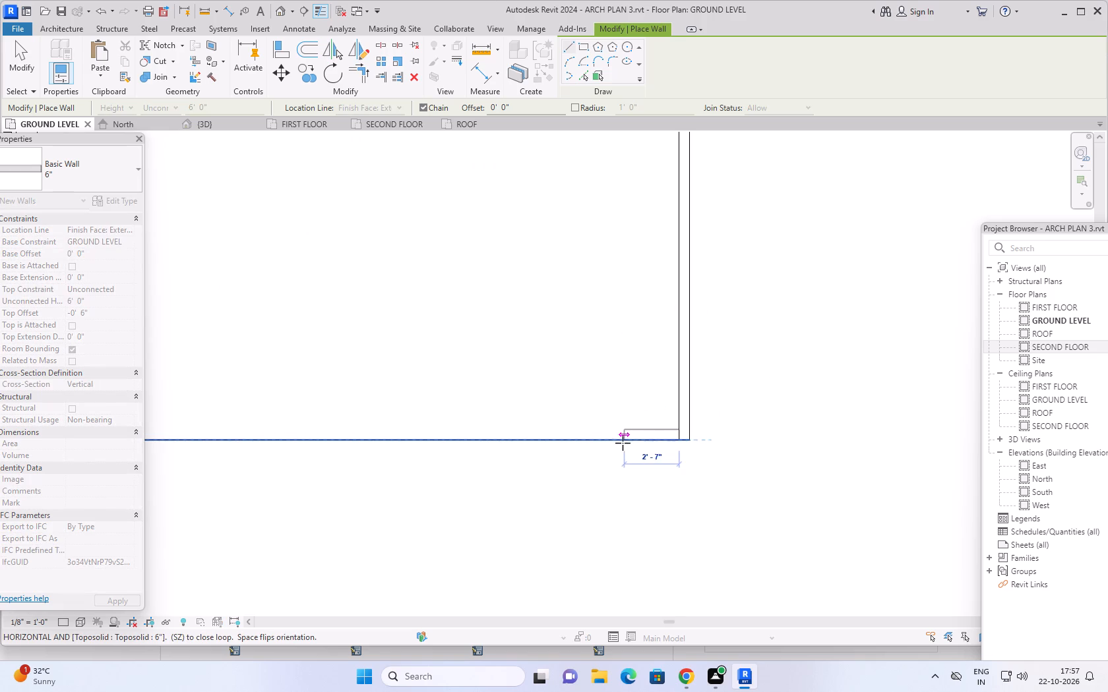
{"action": "scroll", "coordinate": [615, 444], "scroll_direction": "down", "scroll_amount": 5}
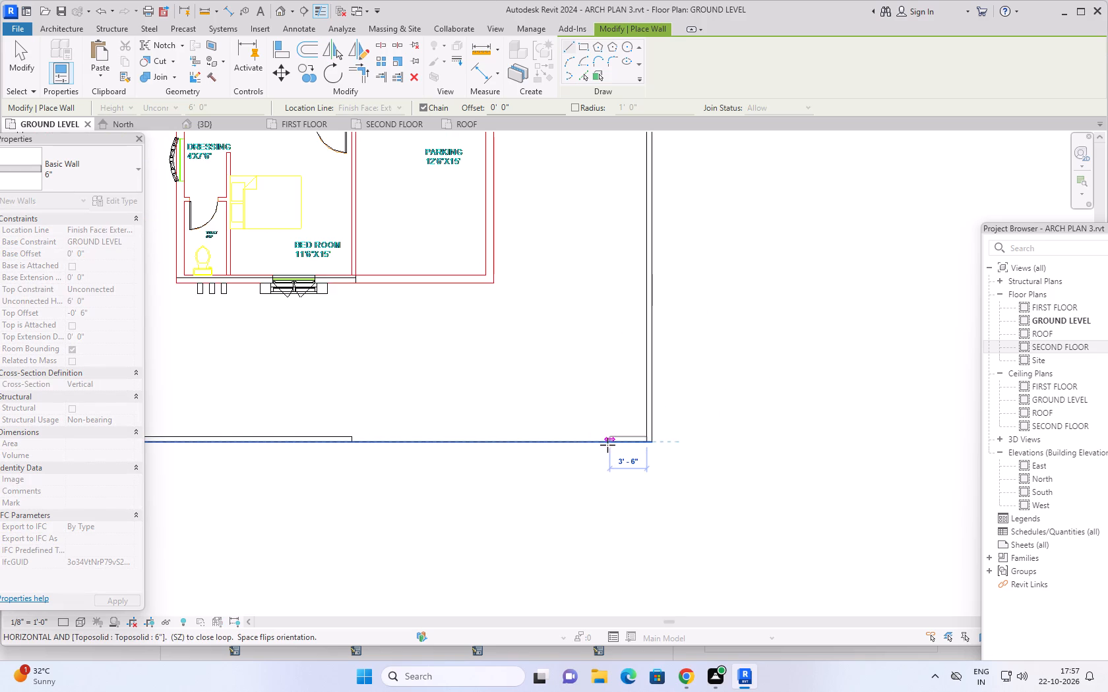
{"action": "left_click", "coordinate": [574, 444]}
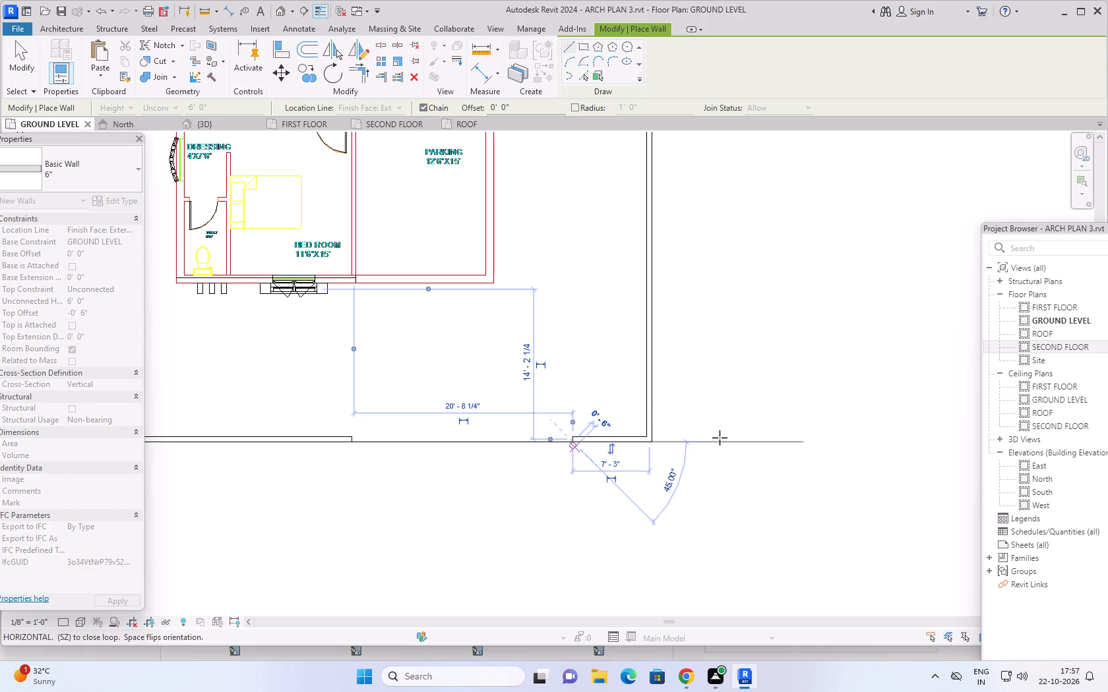
{"action": "key", "text": "Escape"}
{"action": "key", "text": "Escape"}
Examine the boundary wall and entrance gap around the house in the 3D view, from the front, the side and above.
{"action": "scroll", "coordinate": [777, 418], "scroll_direction": "down", "scroll_amount": 5}
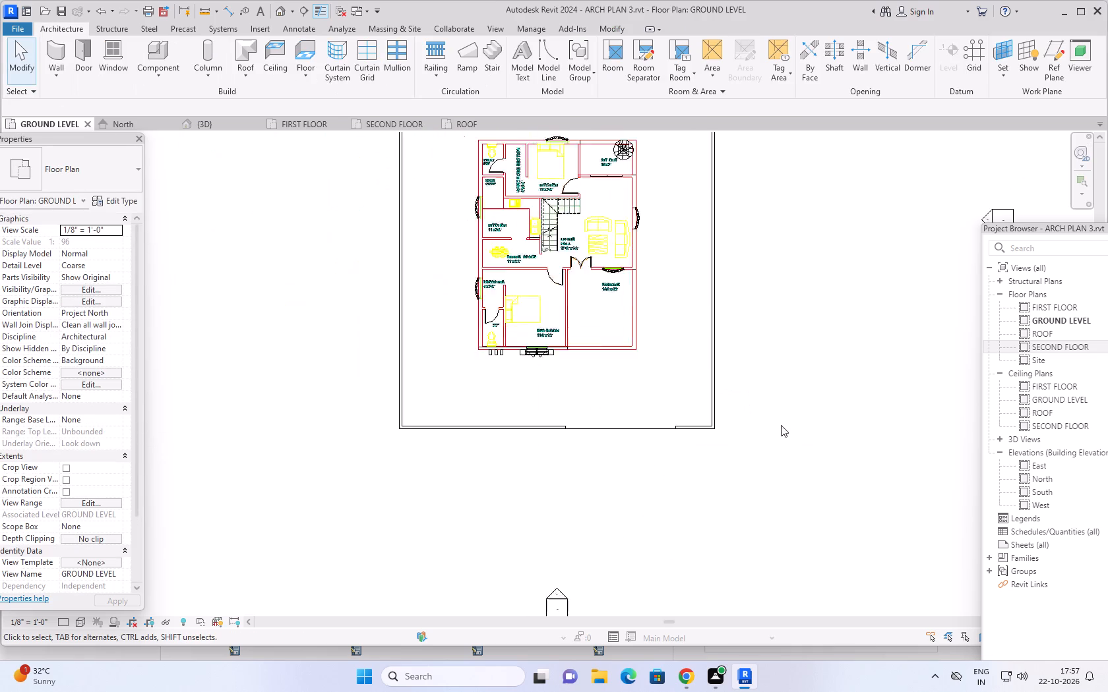
{"action": "scroll", "coordinate": [781, 425], "scroll_direction": "down", "scroll_amount": 1}
{"action": "middle_click_drag", "start_coordinate": [780, 456], "coordinate": [751, 438]}
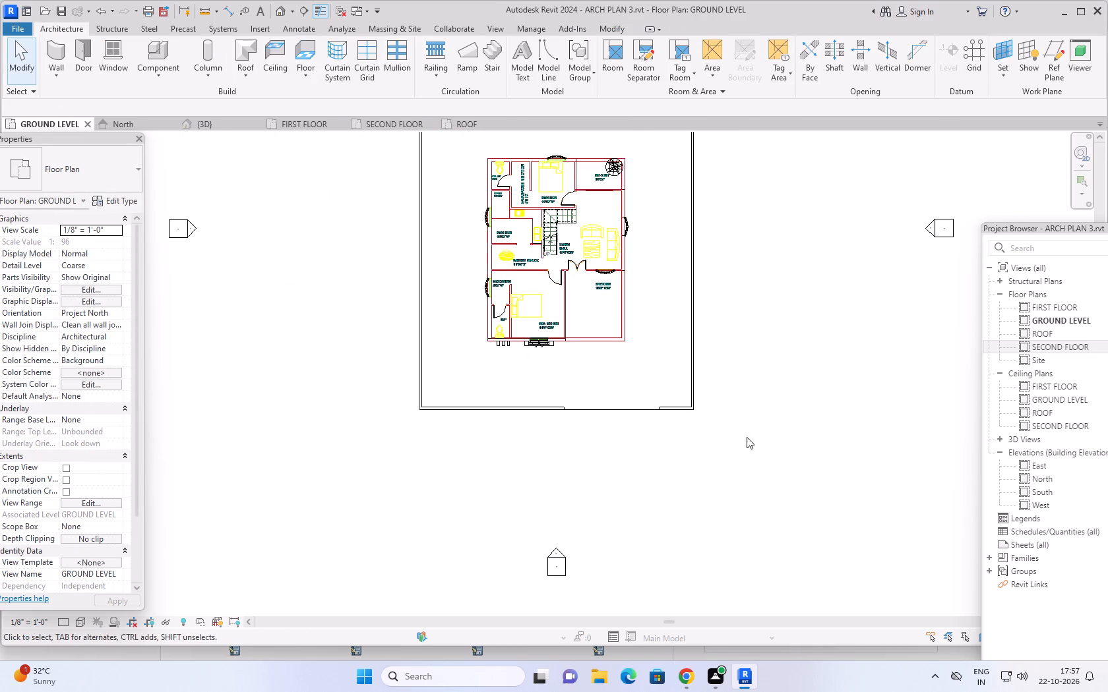
{"action": "left_click", "coordinate": [226, 125]}
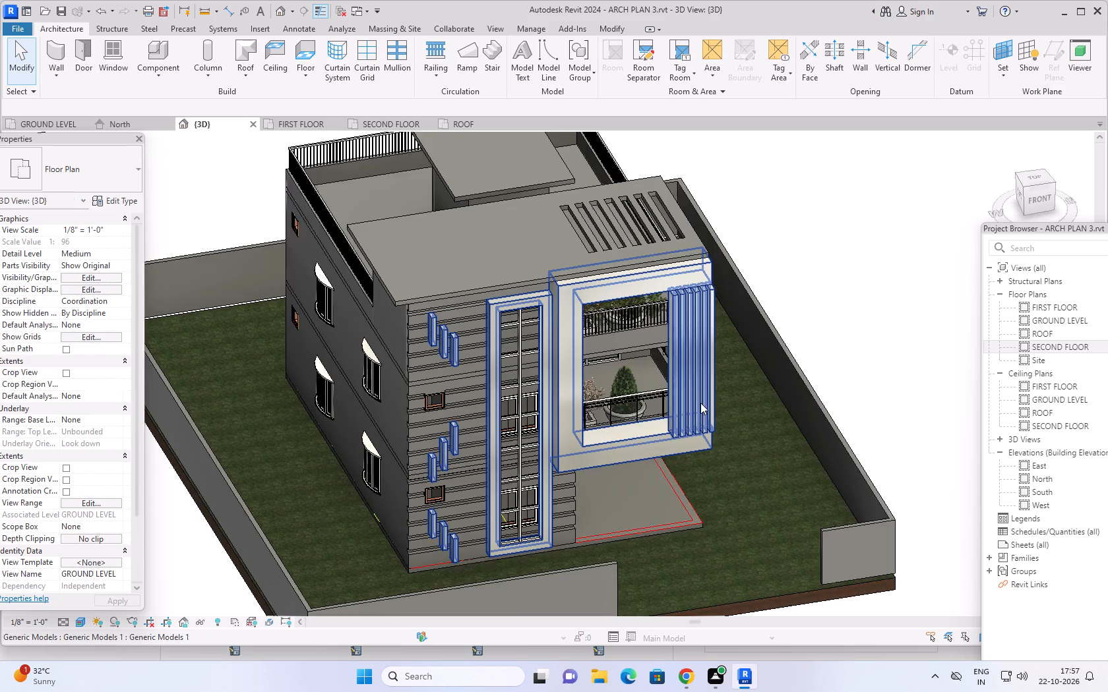
{"action": "scroll", "coordinate": [727, 421], "scroll_direction": "down", "scroll_amount": 1}
{"action": "middle_click_drag", "start_coordinate": [755, 442], "coordinate": [716, 336]}
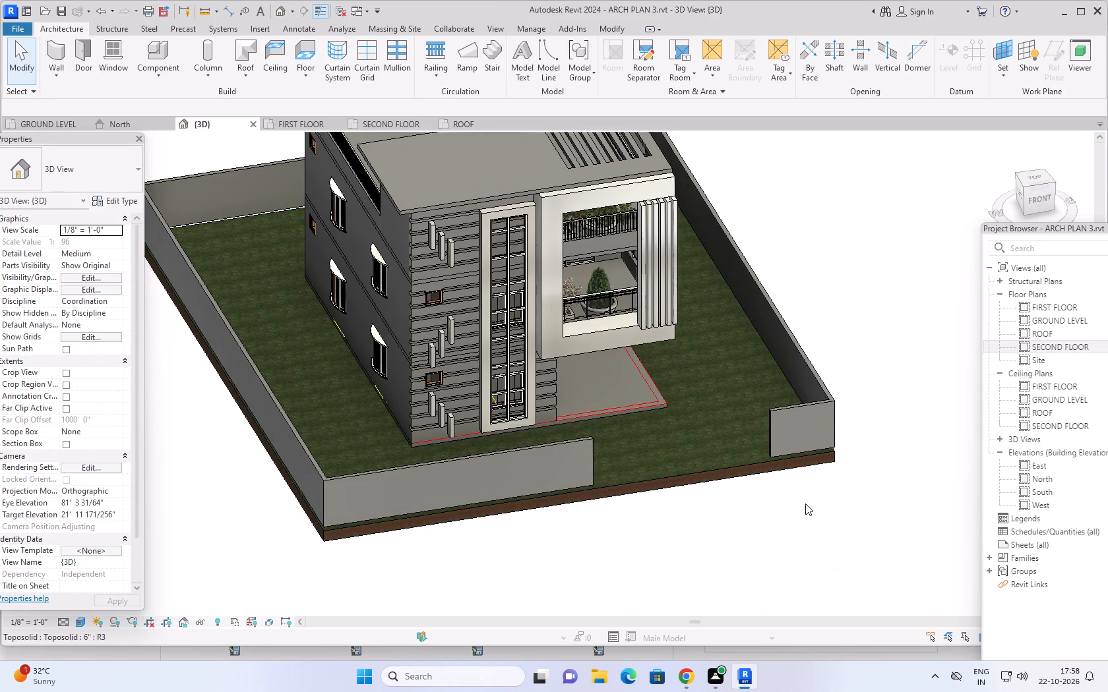
{"action": "middle_click_drag", "start_coordinate": [788, 496], "coordinate": [698, 416]}
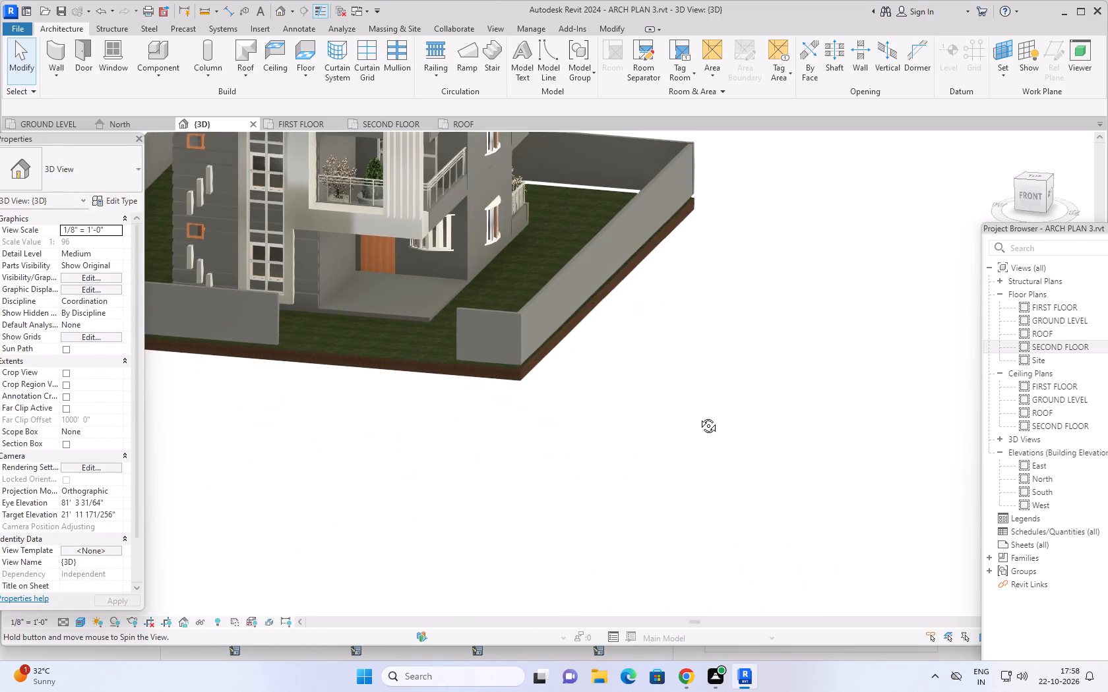
{"action": "middle_click_drag", "start_coordinate": [698, 416], "coordinate": [714, 424]}
{"action": "scroll", "coordinate": [718, 427], "scroll_direction": "down", "scroll_amount": 2}
{"action": "middle_click_drag", "start_coordinate": [720, 453], "coordinate": [742, 409]}
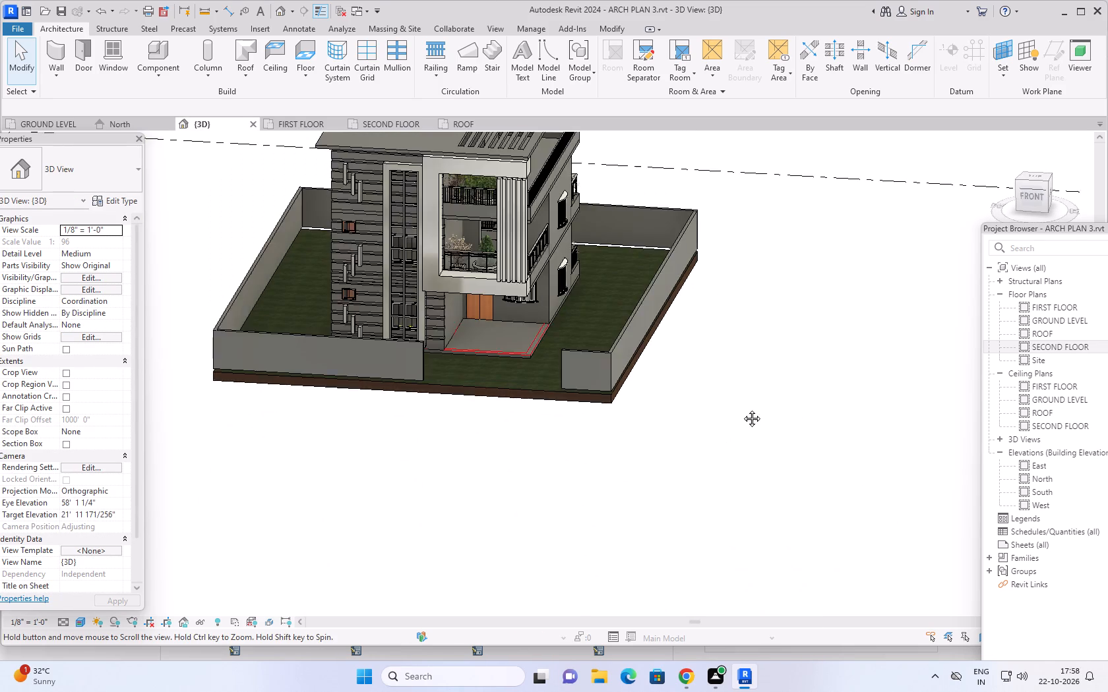
{"action": "middle_click_drag", "start_coordinate": [742, 409], "coordinate": [764, 378]}
{"action": "scroll", "coordinate": [683, 384], "scroll_direction": "down", "scroll_amount": 1}
{"action": "middle_click_drag", "start_coordinate": [683, 384], "coordinate": [724, 552]}
{"action": "middle_click_drag", "start_coordinate": [737, 509], "coordinate": [745, 494], "text": "shift"}
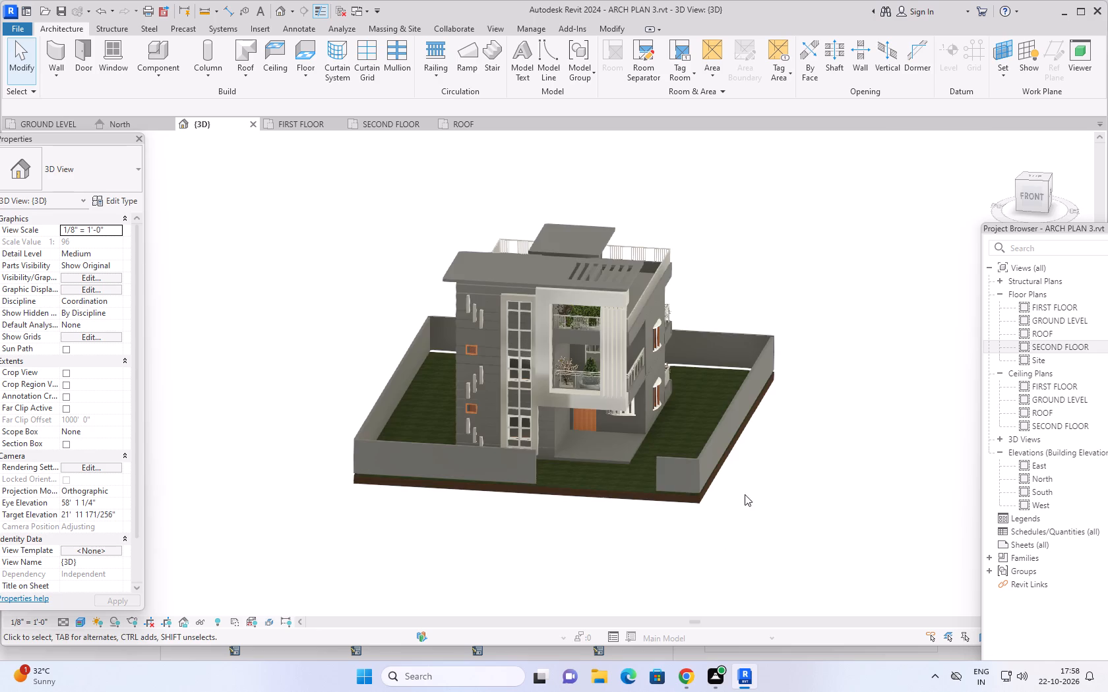
{"action": "middle_click_drag", "start_coordinate": [745, 494], "coordinate": [768, 477], "text": "shift"}
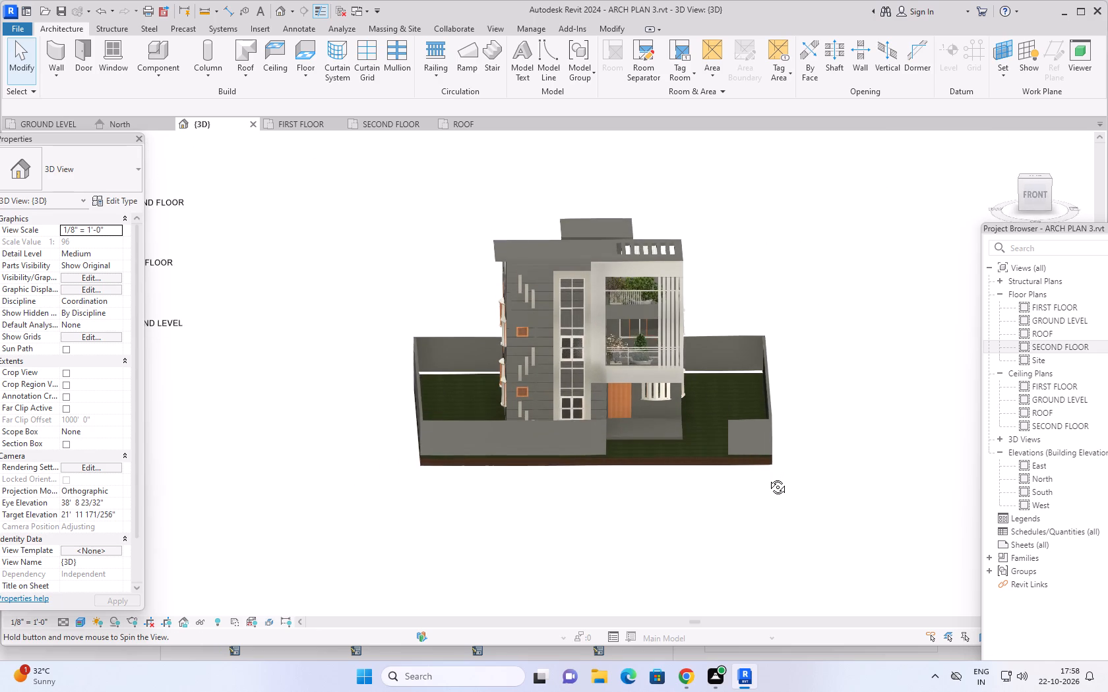
{"action": "middle_click_drag", "start_coordinate": [768, 477], "coordinate": [765, 559], "text": "shift"}
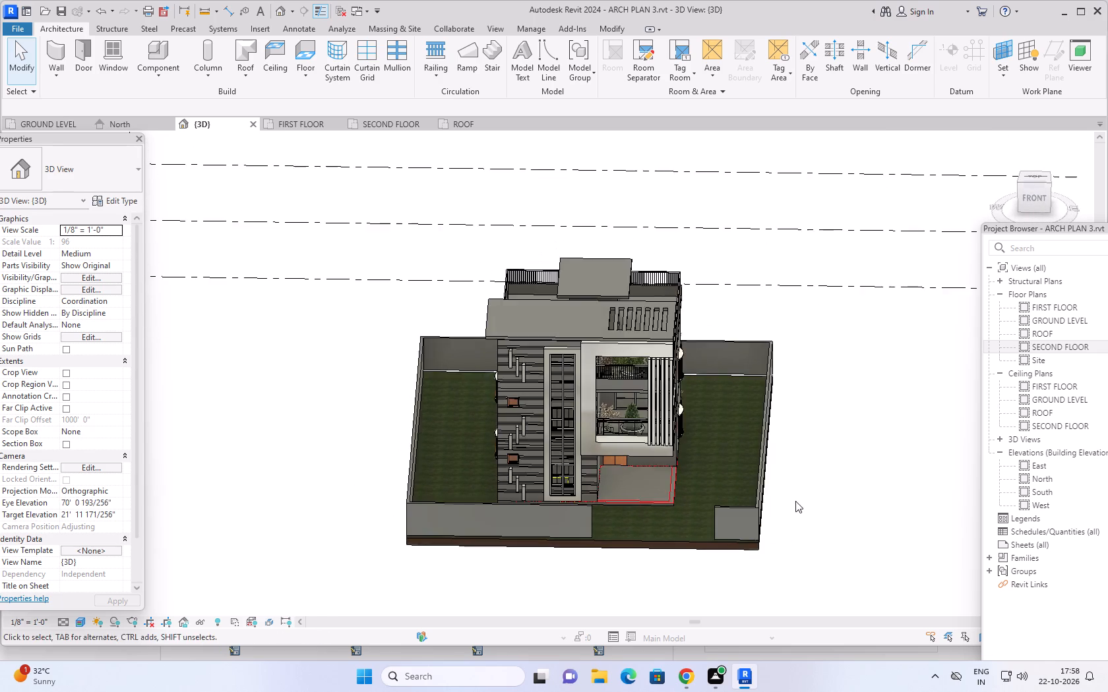
{"action": "middle_click_drag", "start_coordinate": [792, 482], "coordinate": [747, 400]}
{"action": "middle_click_drag", "start_coordinate": [753, 440], "coordinate": [760, 534], "text": "shift"}
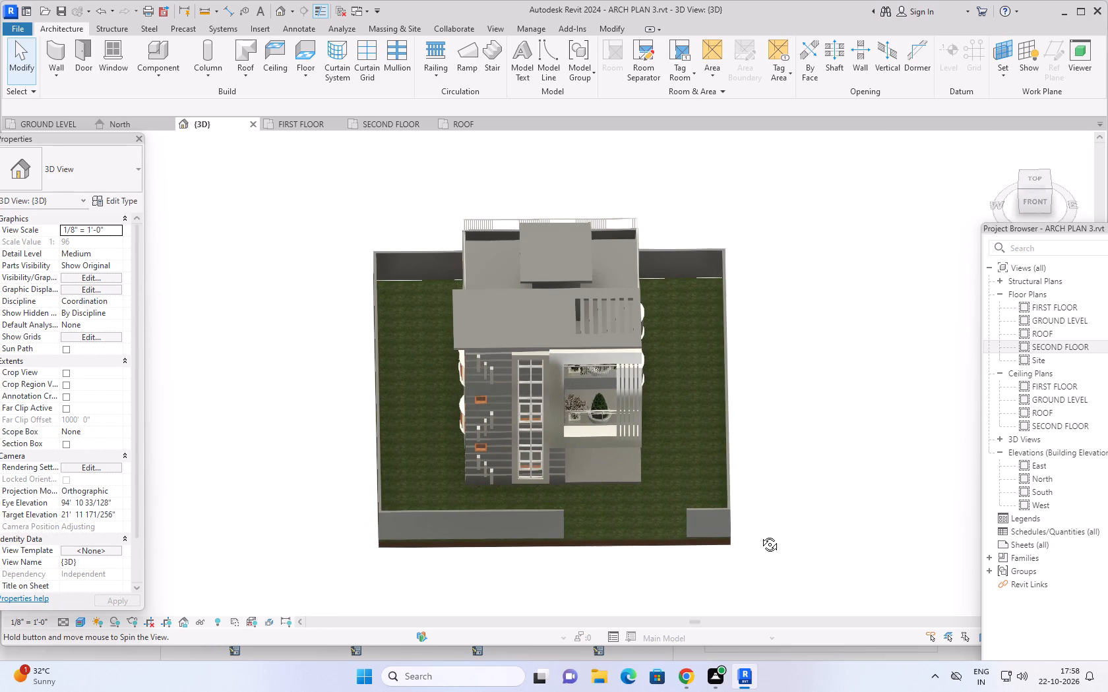
{"action": "middle_click_drag", "start_coordinate": [760, 534], "coordinate": [778, 408], "text": "shift"}
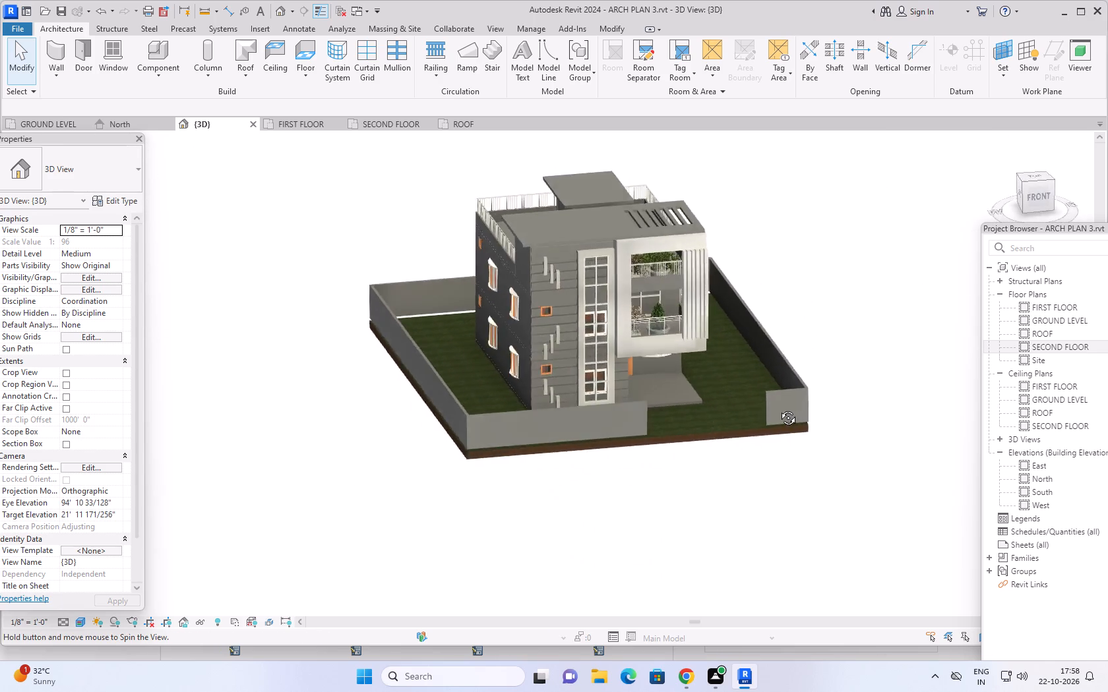
{"action": "middle_click_drag", "start_coordinate": [778, 408], "coordinate": [747, 357], "text": "shift"}
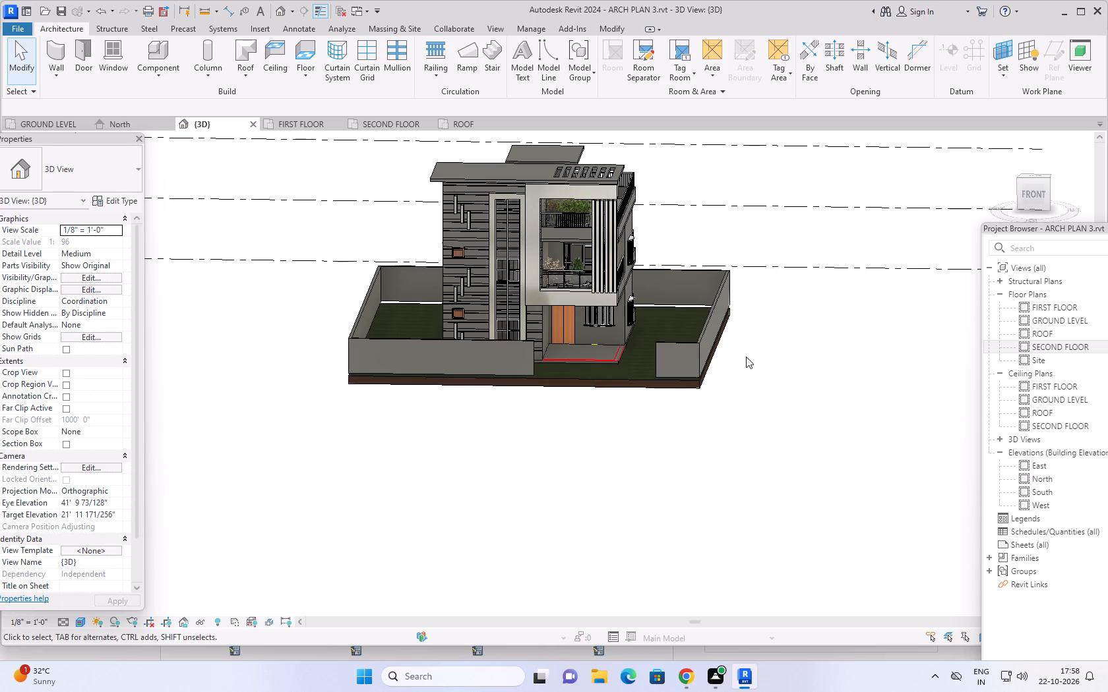
{"action": "middle_click_drag", "start_coordinate": [479, 465], "coordinate": [811, 394], "text": "shift"}
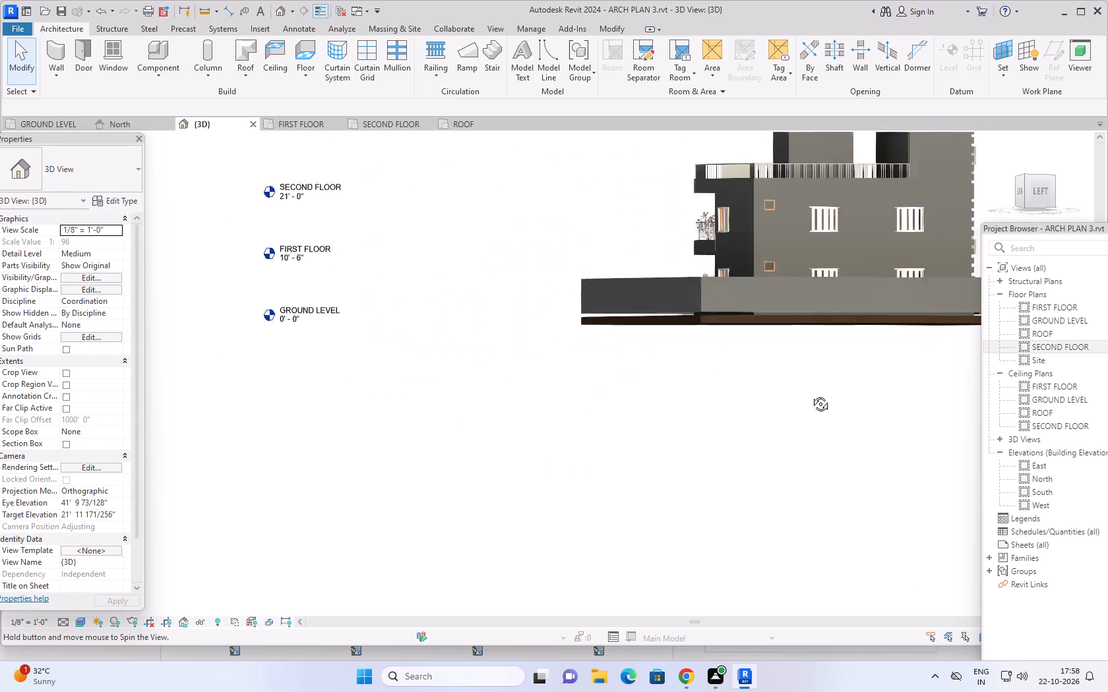
{"action": "middle_click_drag", "start_coordinate": [811, 394], "coordinate": [462, 453], "text": "shift"}
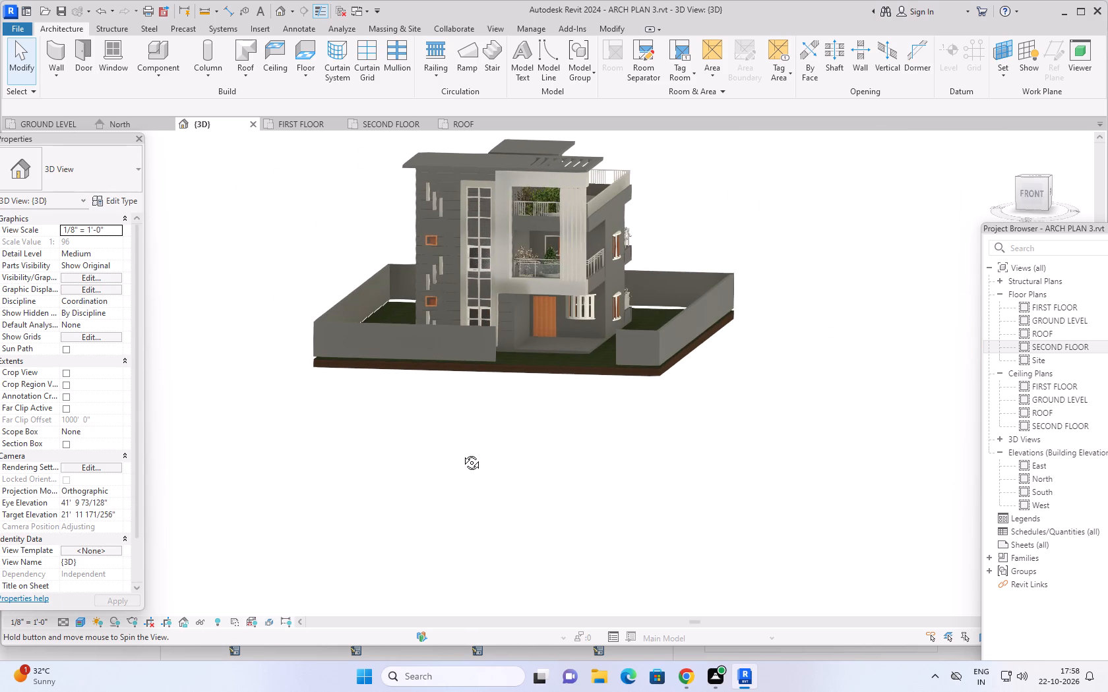
{"action": "middle_click_drag", "start_coordinate": [462, 453], "coordinate": [466, 453], "text": "shift"}
{"action": "middle_click_drag", "start_coordinate": [524, 450], "coordinate": [526, 496]}
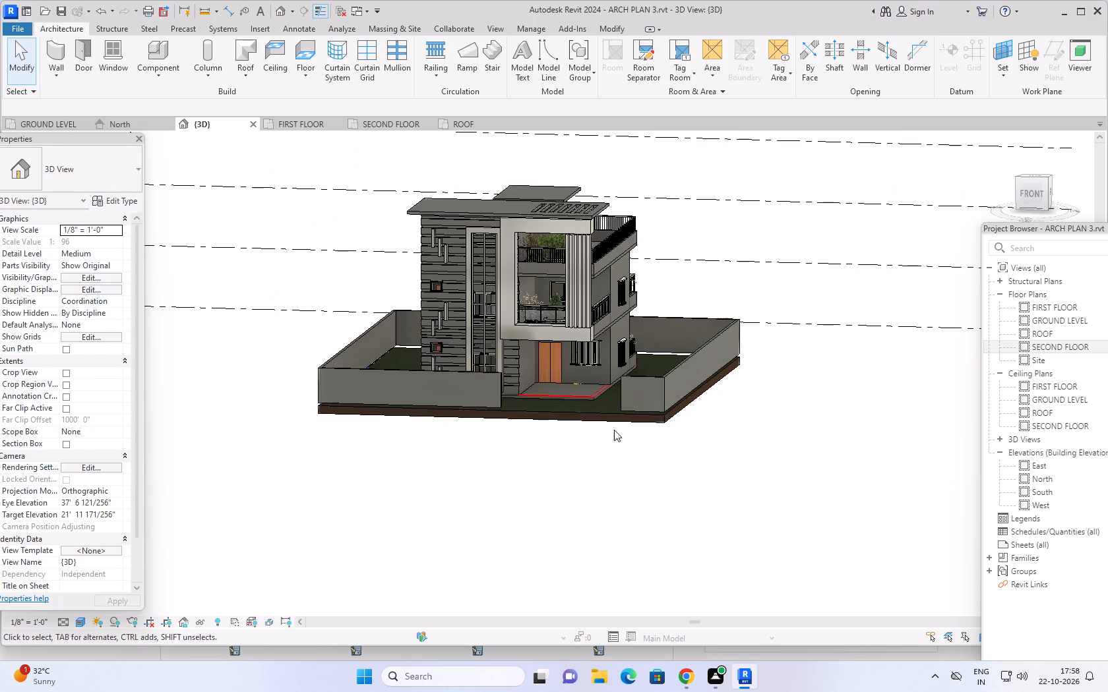
Set the base offset of the whole chain of boundary walls to -6".
{"action": "key", "text": "Tab"}
{"action": "left_click", "coordinate": [651, 401]}
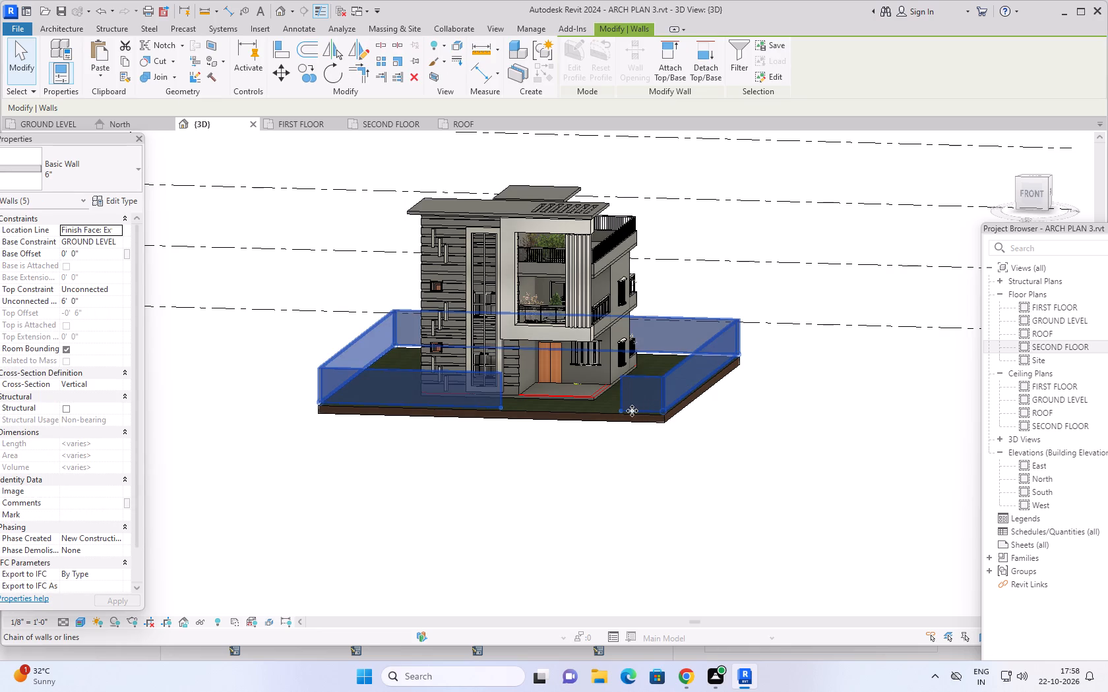
{"action": "left_click", "coordinate": [92, 256]}
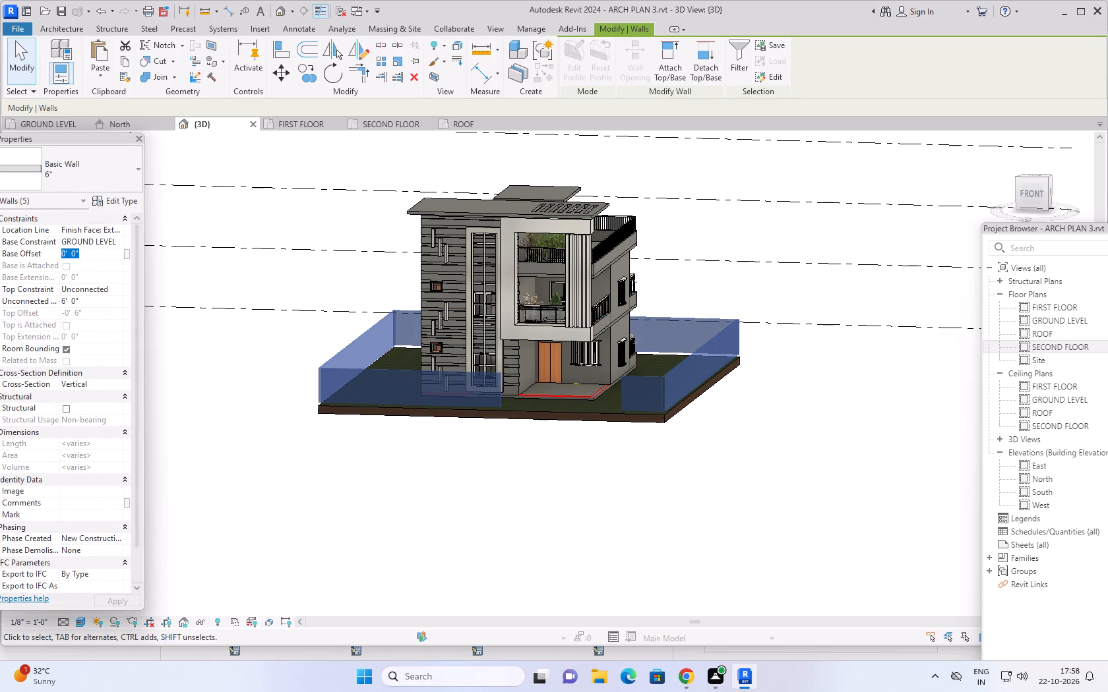
{"action": "type", "text": "-6"}
{"action": "key", "text": "shift+quotedbl"}
{"action": "key", "text": "Return"}
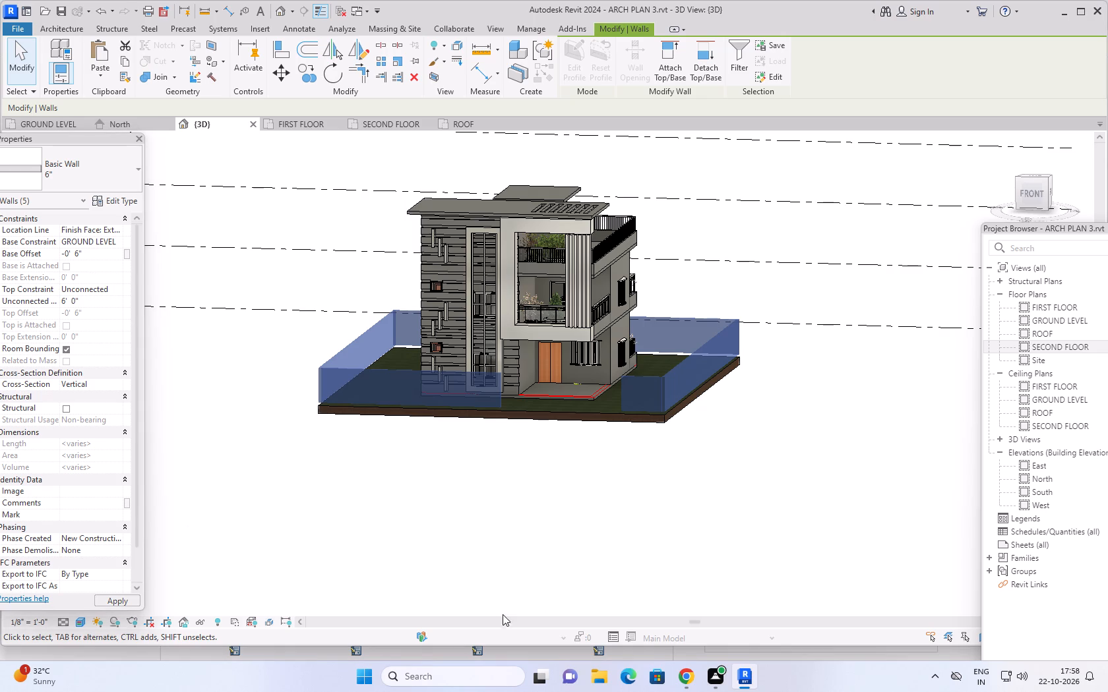
{"action": "left_click", "coordinate": [753, 537]}
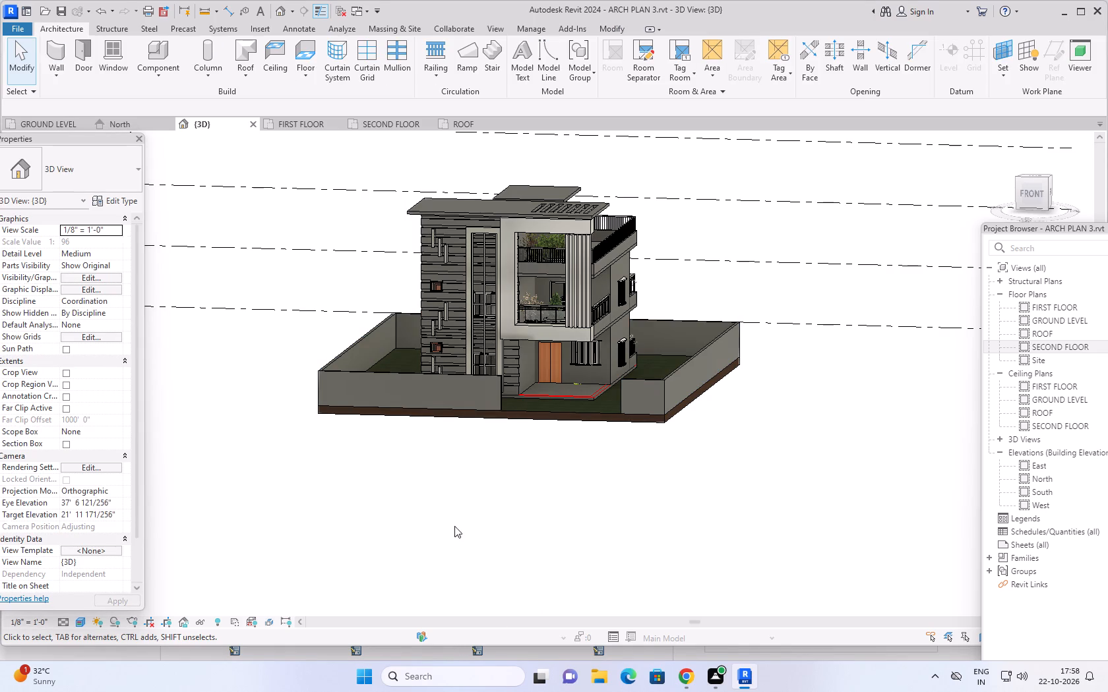
Examine the lowered boundary wall, entrance gap and site around the house in 3D, from the front, the west side and above.
{"action": "middle_click_drag", "start_coordinate": [472, 509], "coordinate": [460, 544]}
{"action": "middle_click_drag", "start_coordinate": [459, 545], "coordinate": [495, 606], "text": "shift"}
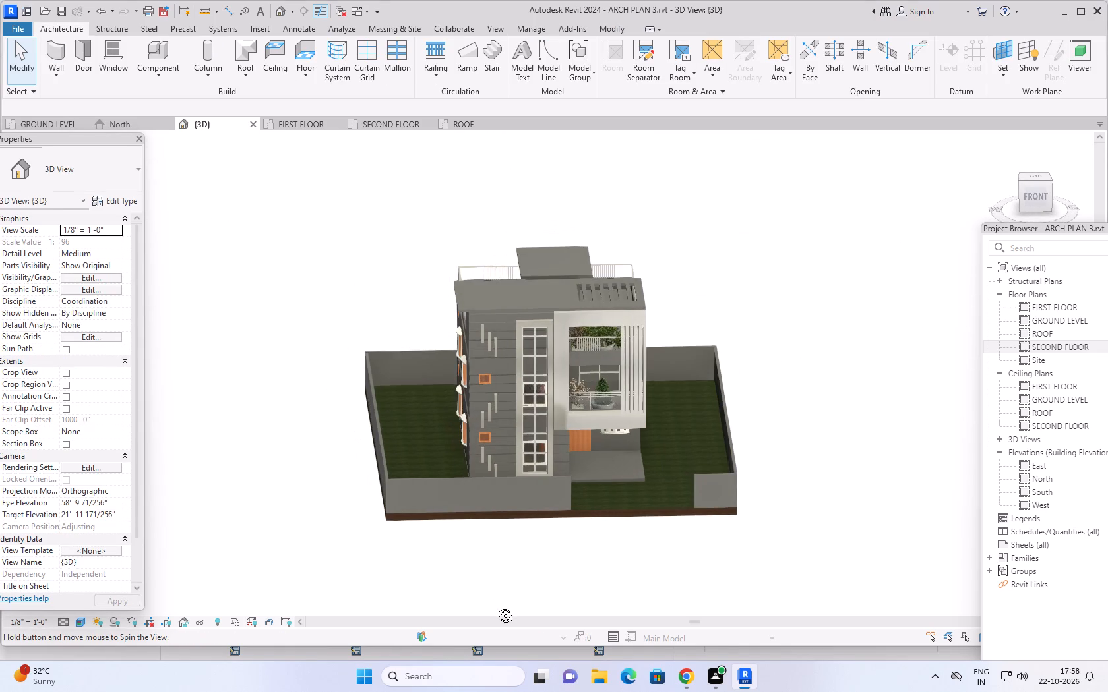
{"action": "middle_click_drag", "start_coordinate": [495, 606], "coordinate": [475, 589], "text": "shift"}
{"action": "middle_click_drag", "start_coordinate": [548, 550], "coordinate": [505, 612]}
{"action": "middle_click_drag", "start_coordinate": [515, 594], "coordinate": [557, 554], "text": "shift"}
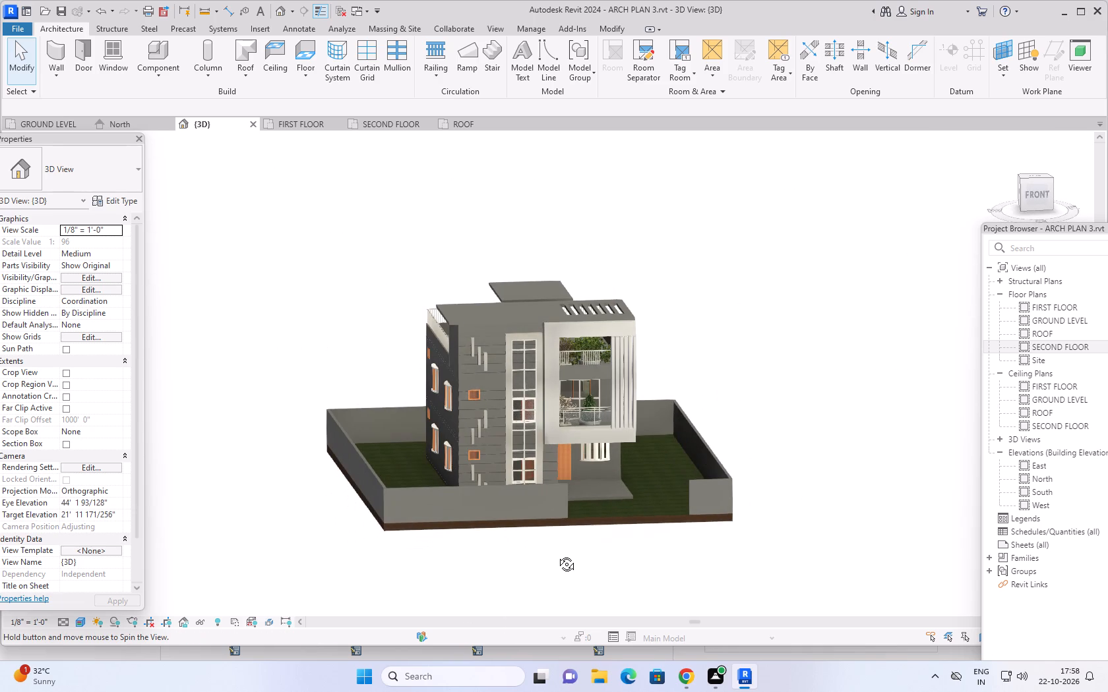
{"action": "middle_click_drag", "start_coordinate": [557, 554], "coordinate": [555, 556], "text": "shift"}
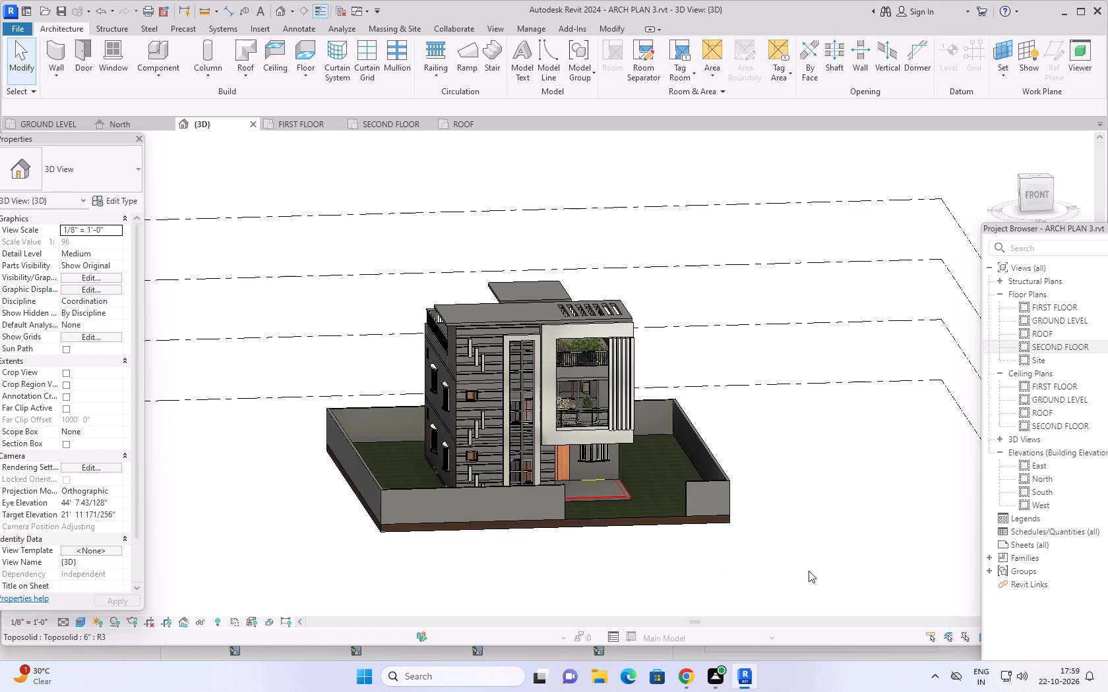
{"action": "middle_click_drag", "start_coordinate": [809, 571], "coordinate": [847, 526]}
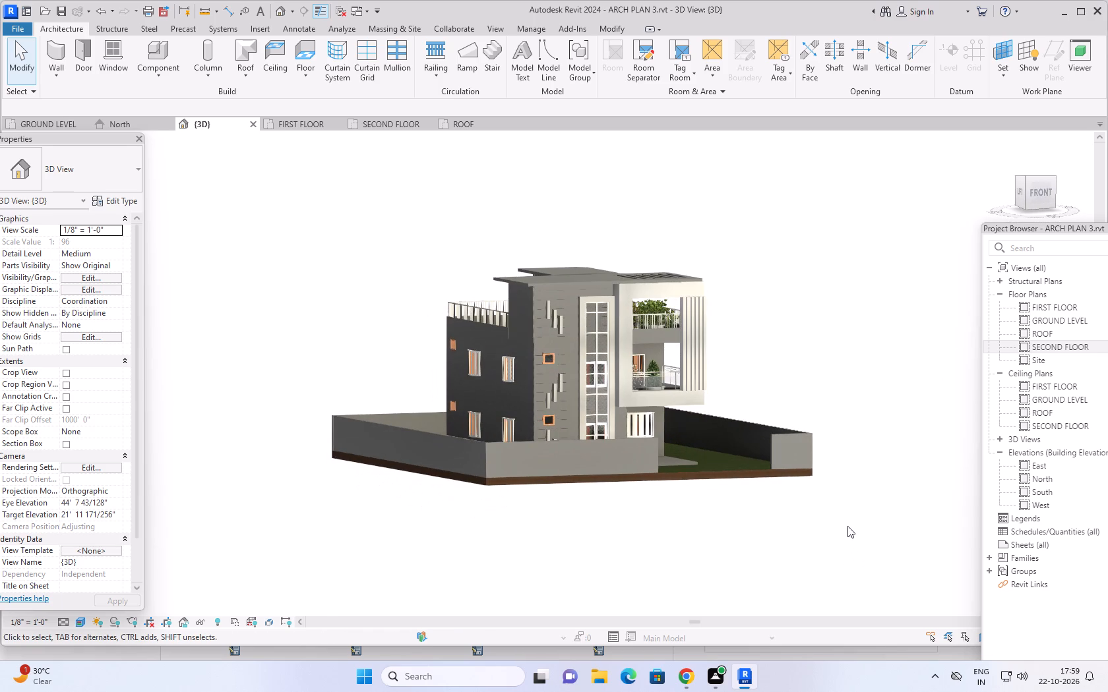
{"action": "scroll", "coordinate": [725, 519], "scroll_direction": "up", "scroll_amount": 4}
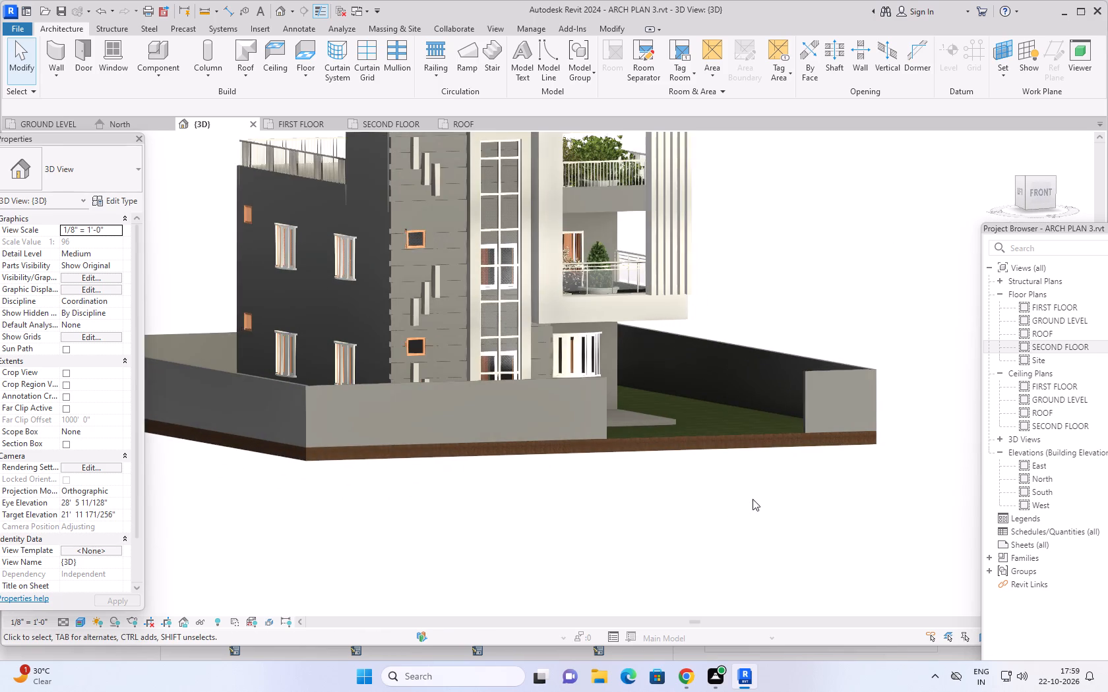
{"action": "middle_click_drag", "start_coordinate": [747, 498], "coordinate": [770, 545]}
{"action": "scroll", "coordinate": [863, 312], "scroll_direction": "down", "scroll_amount": 1}
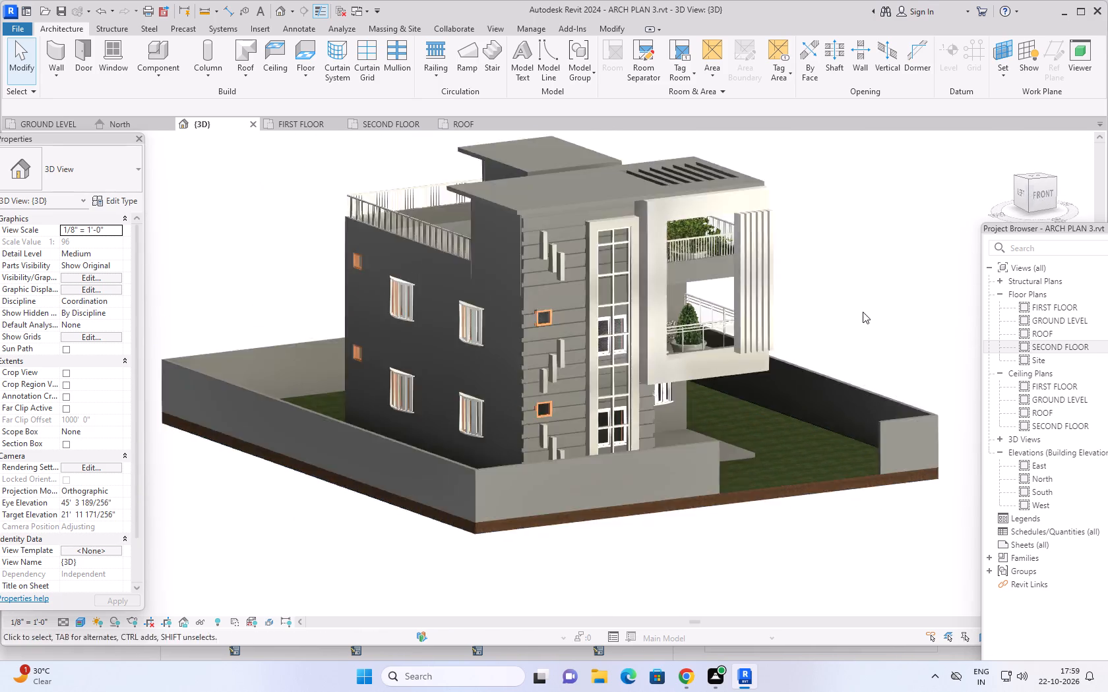
{"action": "middle_click_drag", "start_coordinate": [867, 333], "coordinate": [823, 325]}
{"action": "middle_click_drag", "start_coordinate": [861, 330], "coordinate": [842, 340], "text": "shift"}
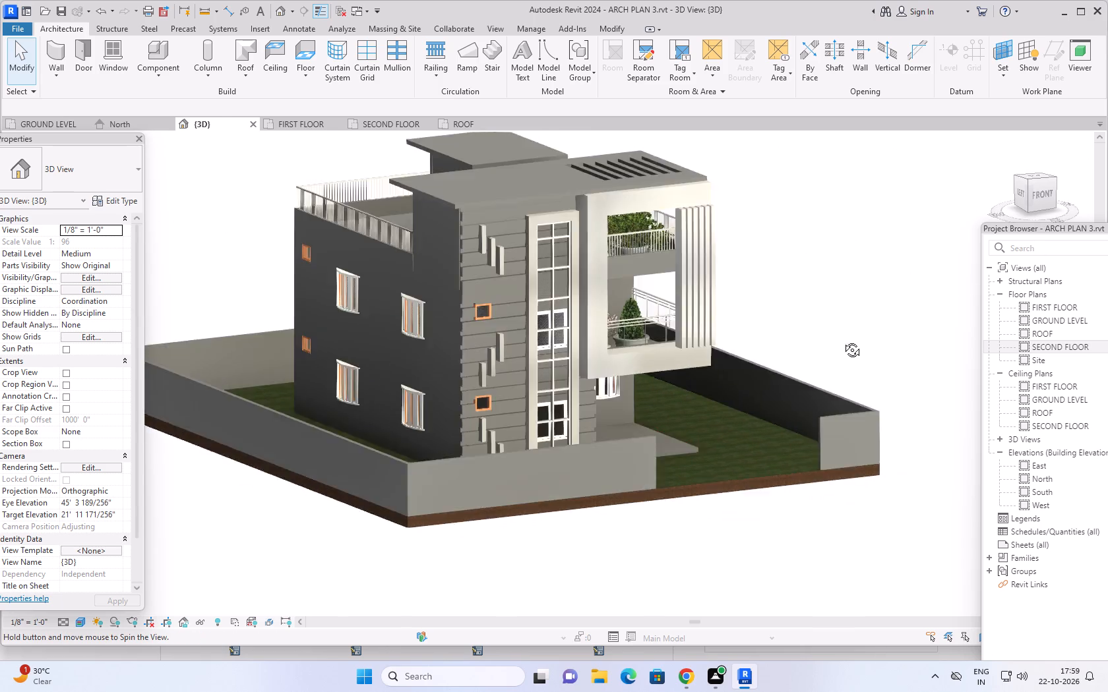
{"action": "middle_click_drag", "start_coordinate": [842, 340], "coordinate": [878, 331], "text": "shift"}
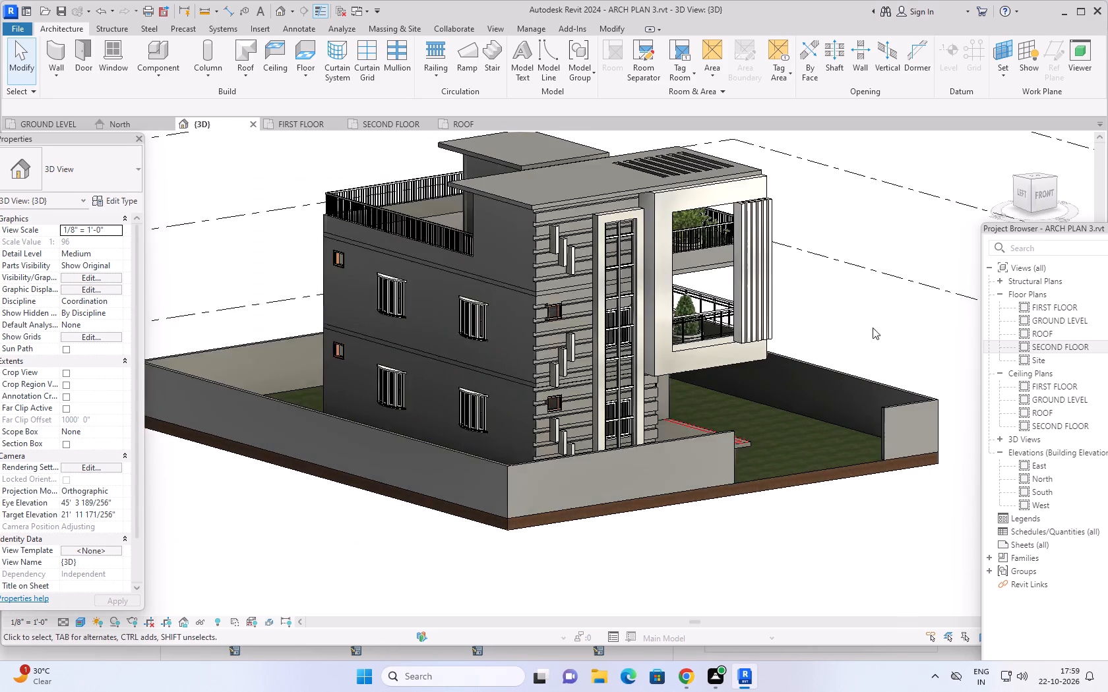
{"action": "middle_click_drag", "start_coordinate": [873, 328], "coordinate": [850, 352]}
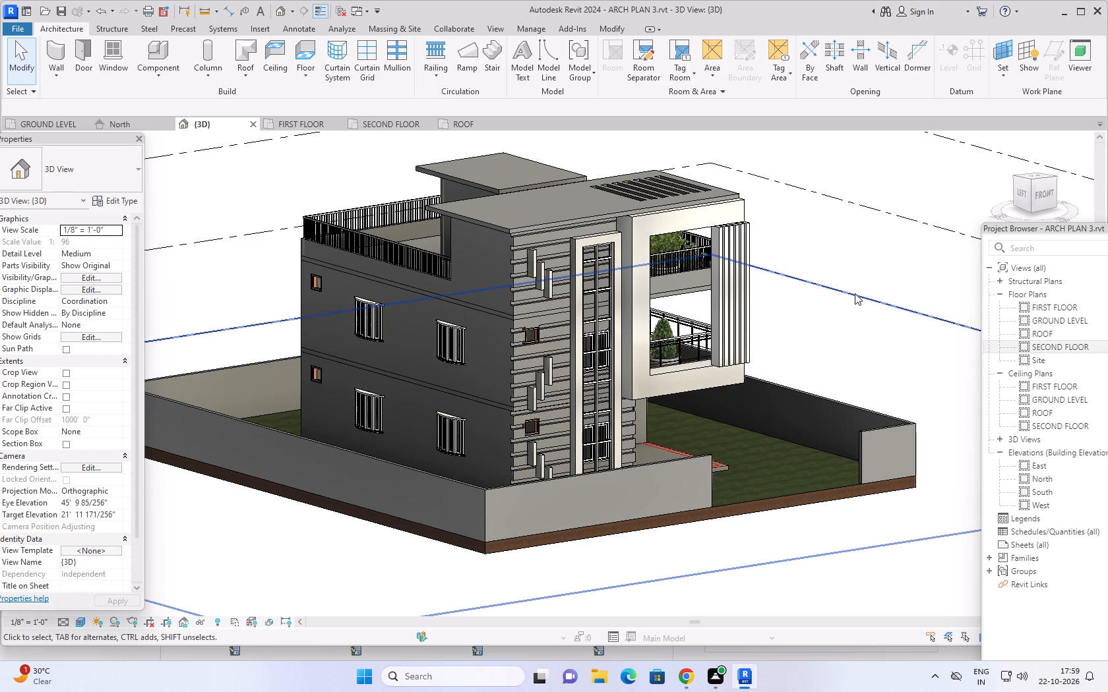
{"action": "middle_click_drag", "start_coordinate": [855, 294], "coordinate": [804, 460], "text": "shift"}
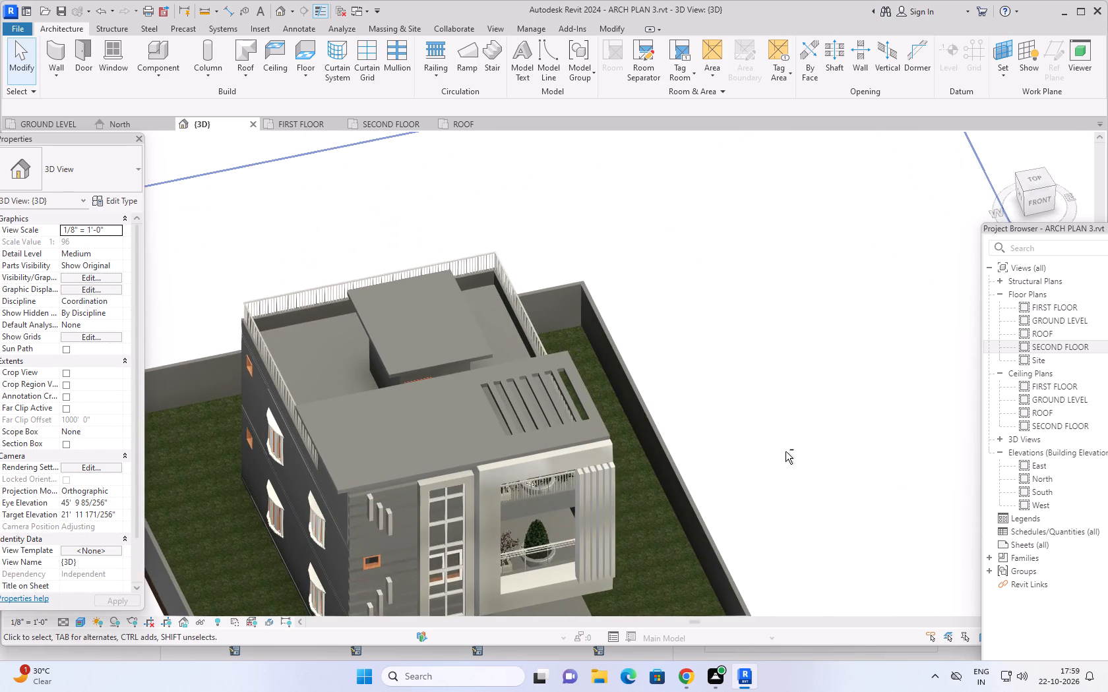
{"action": "middle_click_drag", "start_coordinate": [785, 438], "coordinate": [854, 179]}
{"action": "middle_click_drag", "start_coordinate": [855, 225], "coordinate": [849, 240]}
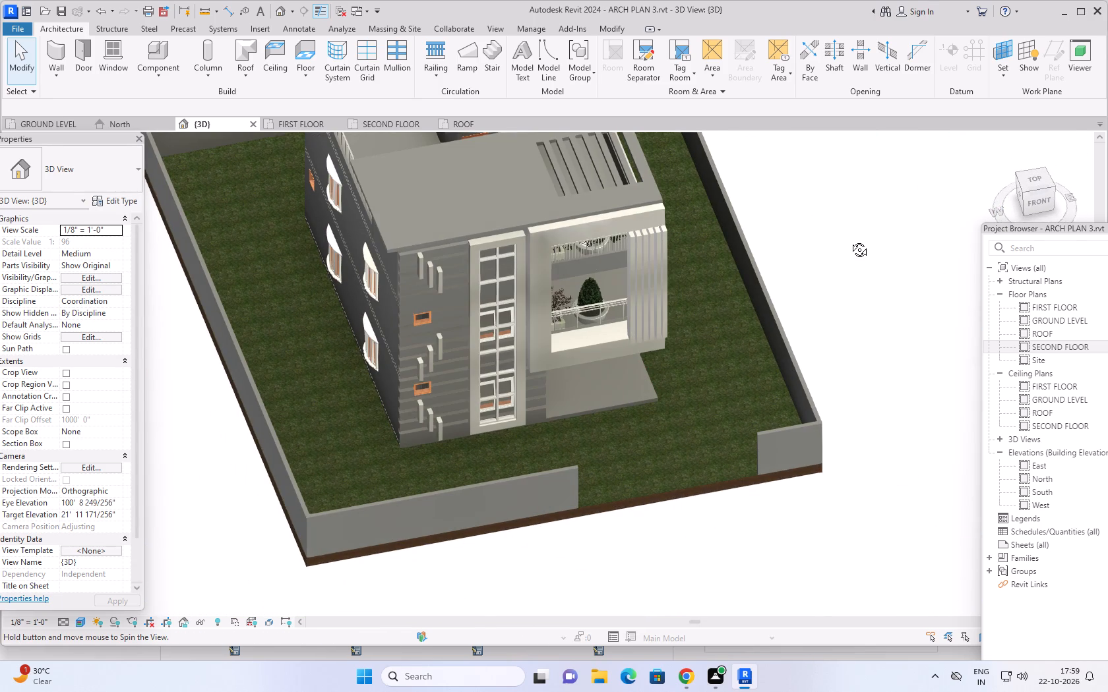
{"action": "middle_click_drag", "start_coordinate": [849, 240], "coordinate": [844, 256]}
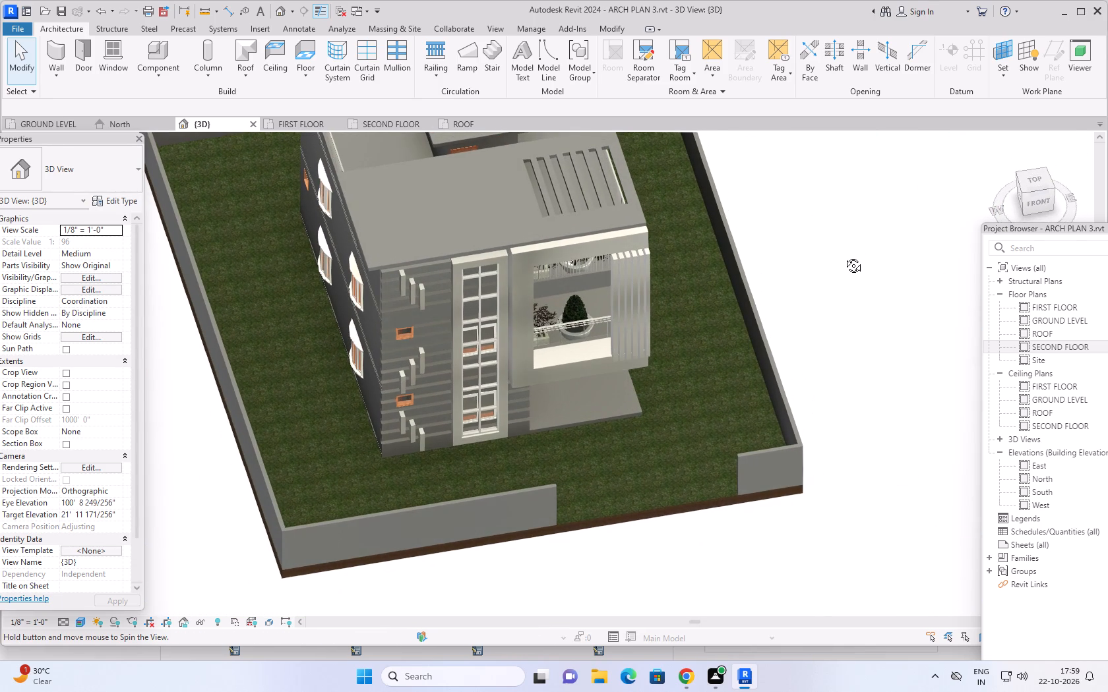
{"action": "middle_click_drag", "start_coordinate": [844, 256], "coordinate": [846, 286]}
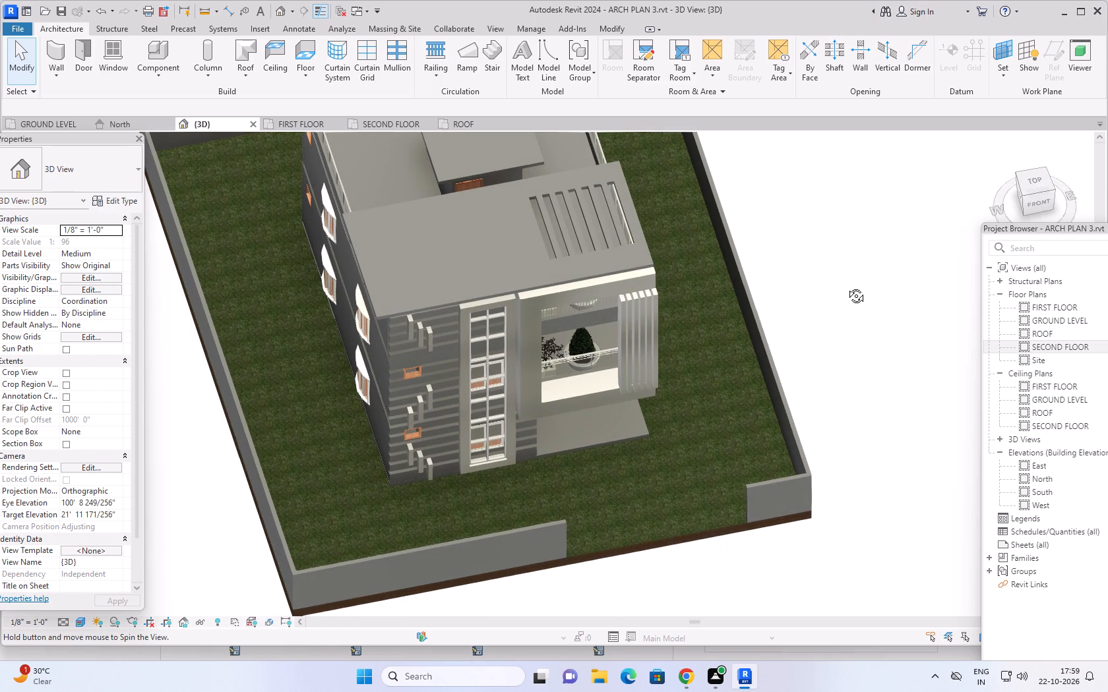
{"action": "middle_click_drag", "start_coordinate": [846, 286], "coordinate": [859, 283]}
{"action": "middle_click_drag", "start_coordinate": [855, 274], "coordinate": [890, 271]}
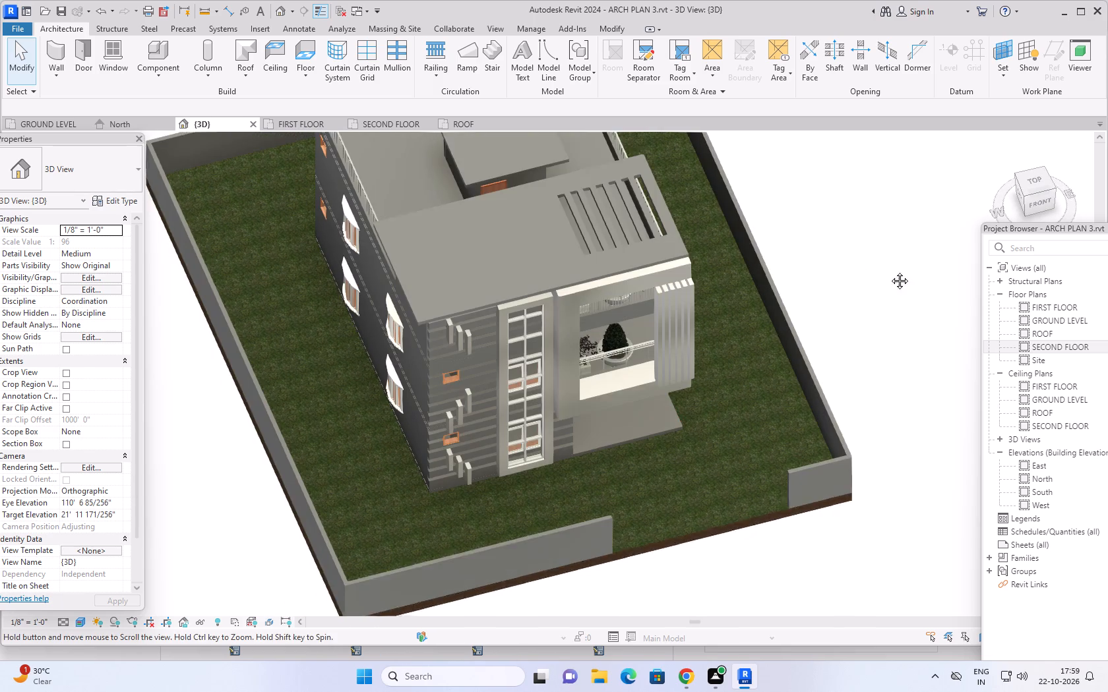
{"action": "middle_click_drag", "start_coordinate": [890, 271], "coordinate": [908, 277]}
{"action": "middle_click_drag", "start_coordinate": [902, 290], "coordinate": [895, 277], "text": "shift"}
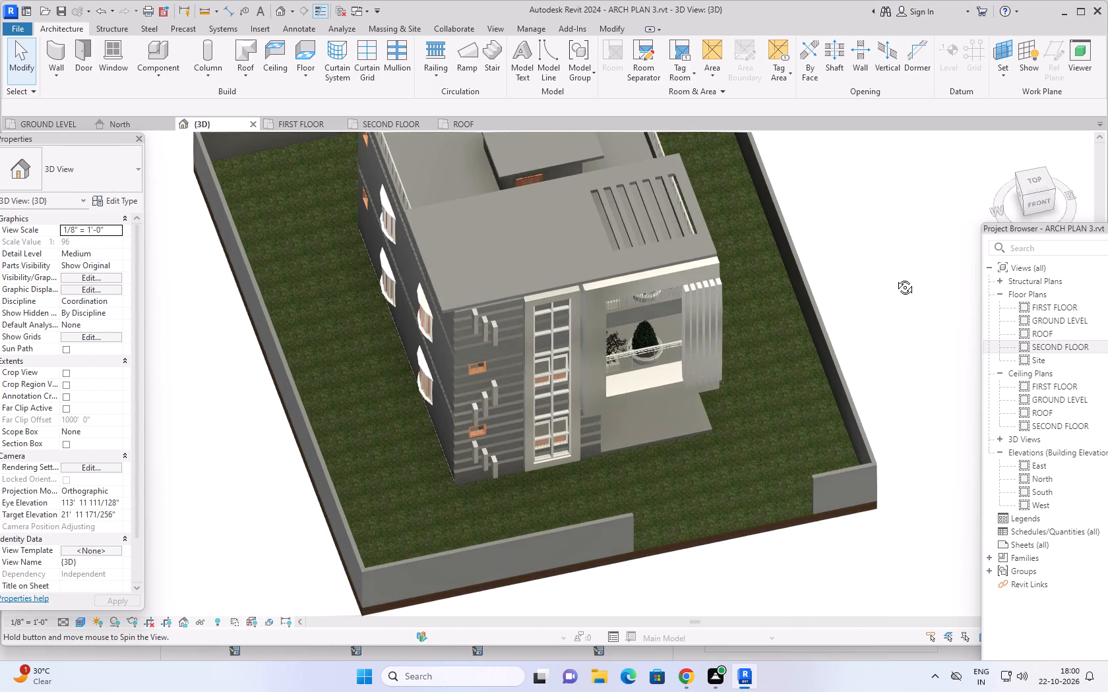
{"action": "middle_click_drag", "start_coordinate": [895, 277], "coordinate": [898, 263], "text": "shift"}
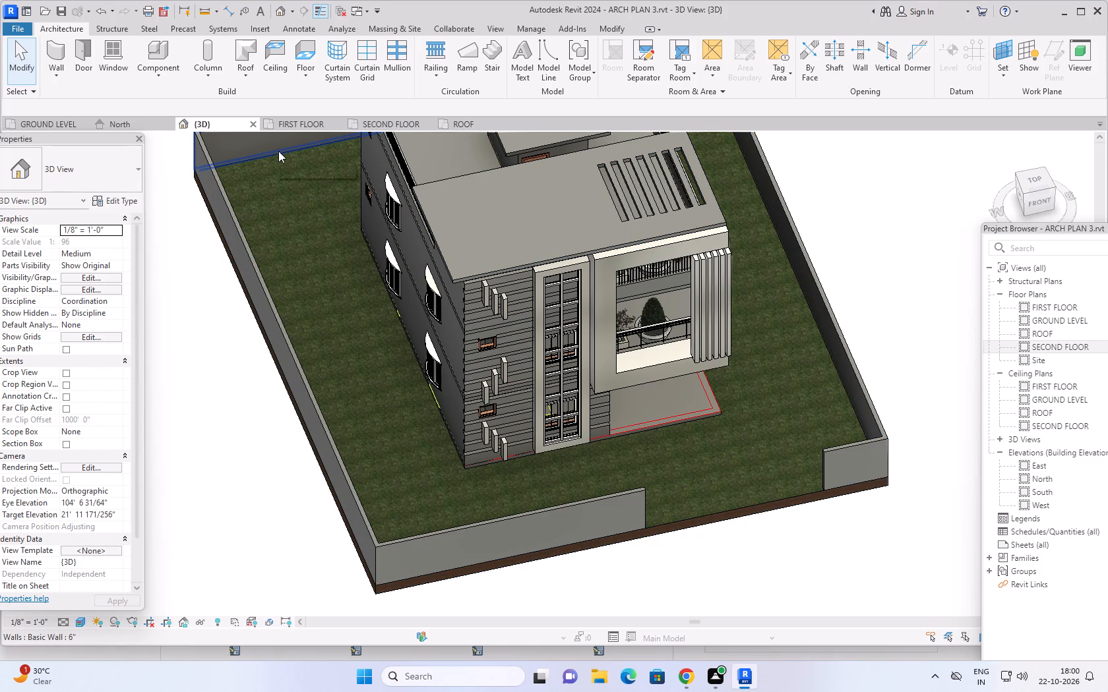
Start the Site Component tool on the GROUND LEVEL plan, dismissing the reminder, and save the project.
{"action": "left_click", "coordinate": [42, 123]}
{"action": "scroll", "coordinate": [755, 283], "scroll_direction": "down", "scroll_amount": 2}
{"action": "middle_click_drag", "start_coordinate": [789, 237], "coordinate": [774, 345]}
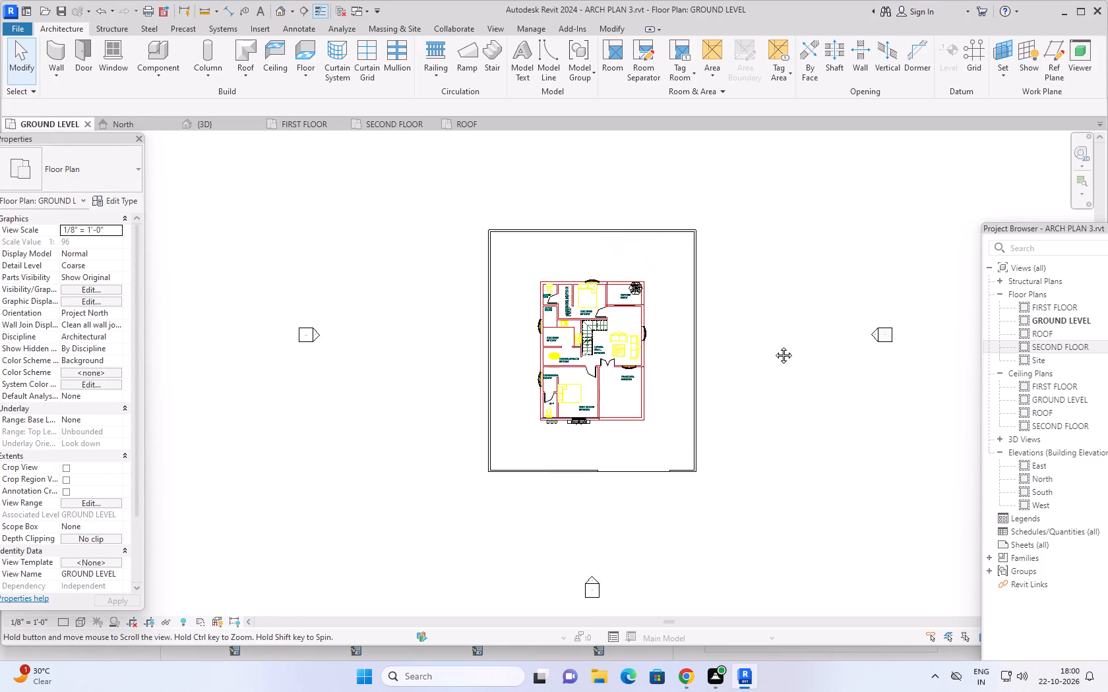
{"action": "middle_click_drag", "start_coordinate": [774, 345], "coordinate": [774, 349]}
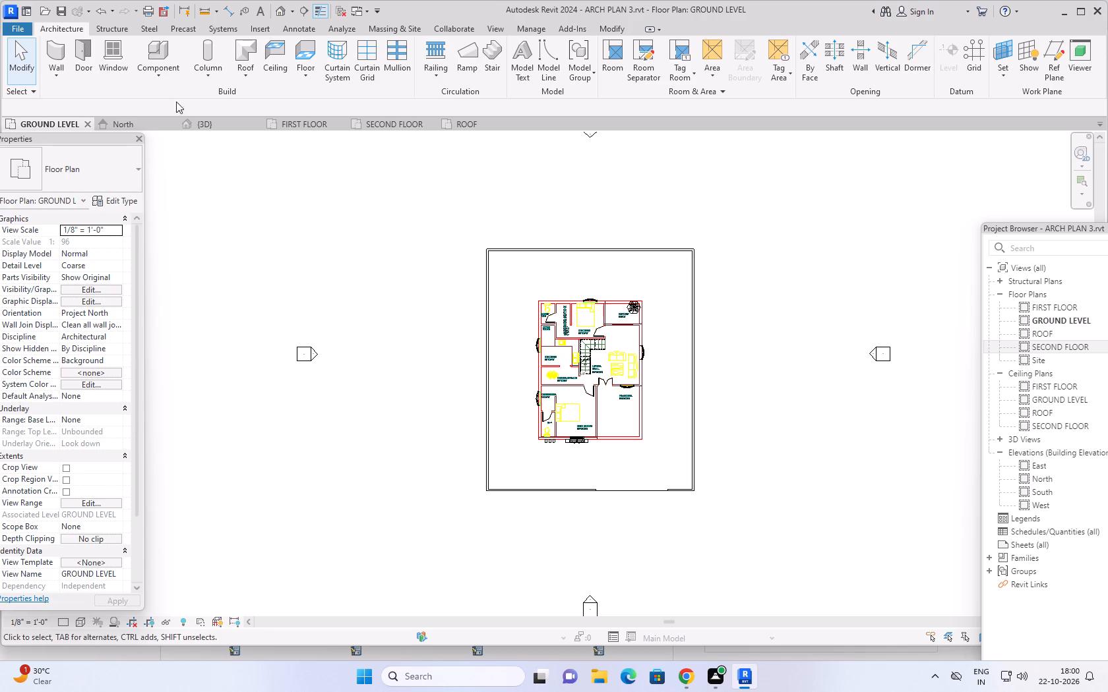
{"action": "left_click", "coordinate": [387, 24]}
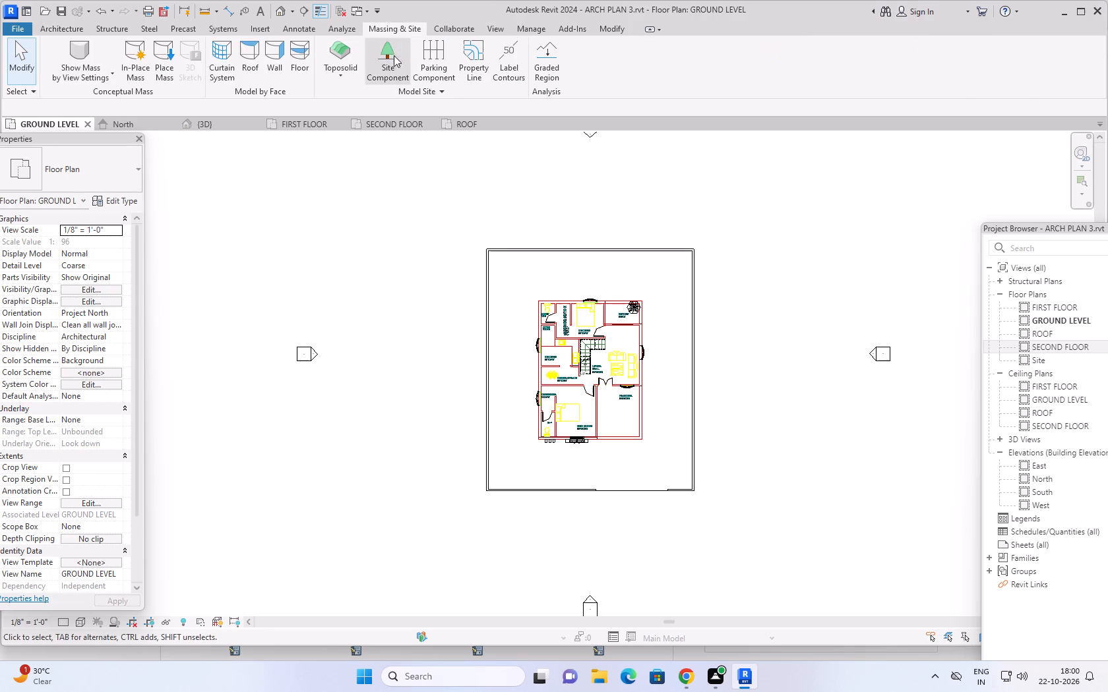
{"action": "left_click", "coordinate": [385, 51]}
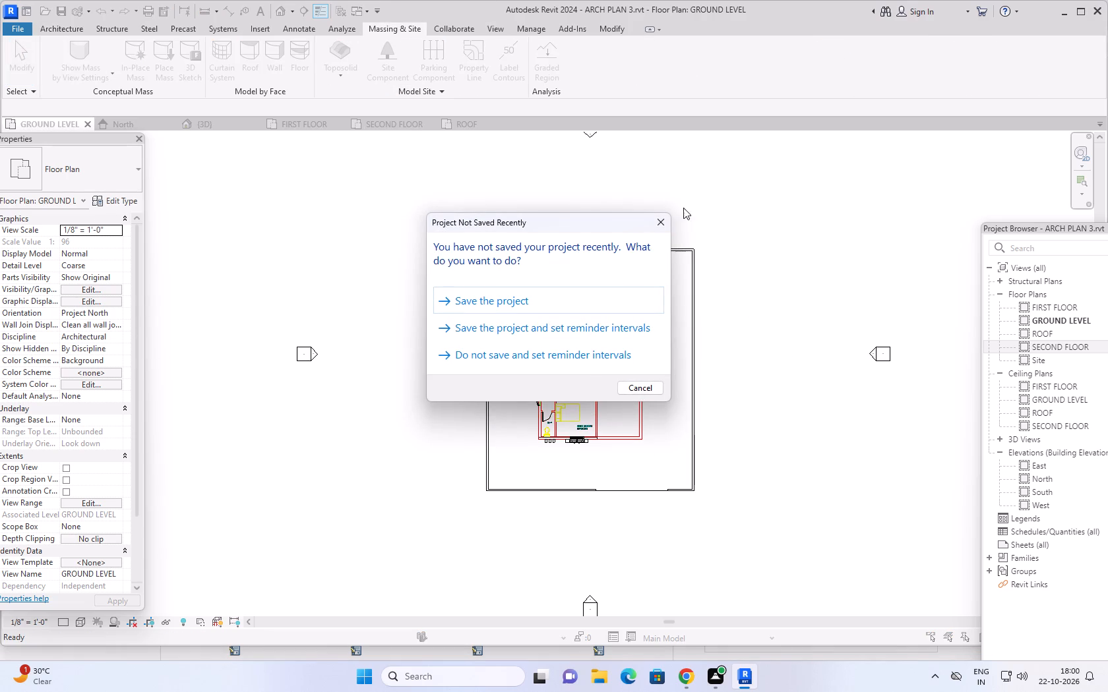
{"action": "left_click", "coordinate": [663, 219]}
{"action": "key", "text": "ctrl+s"}
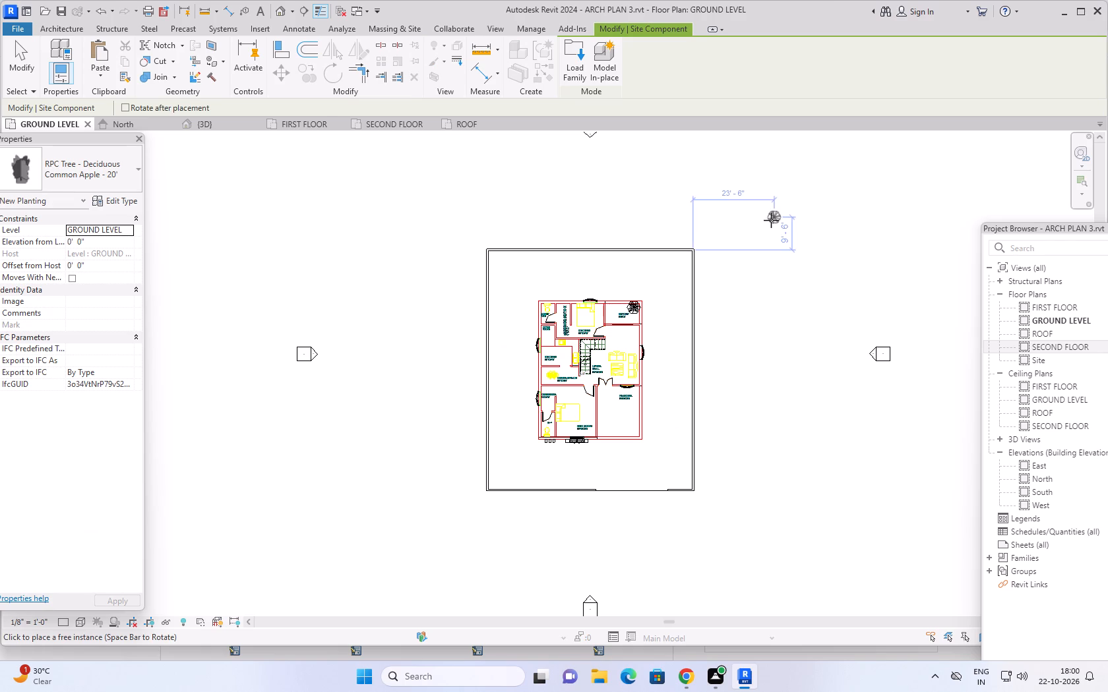
Place an RPC deciduous Japanese Cherry - 15' tree on the lawn about 8' west of the house, near its northwest corner.
{"action": "left_click", "coordinate": [130, 178]}
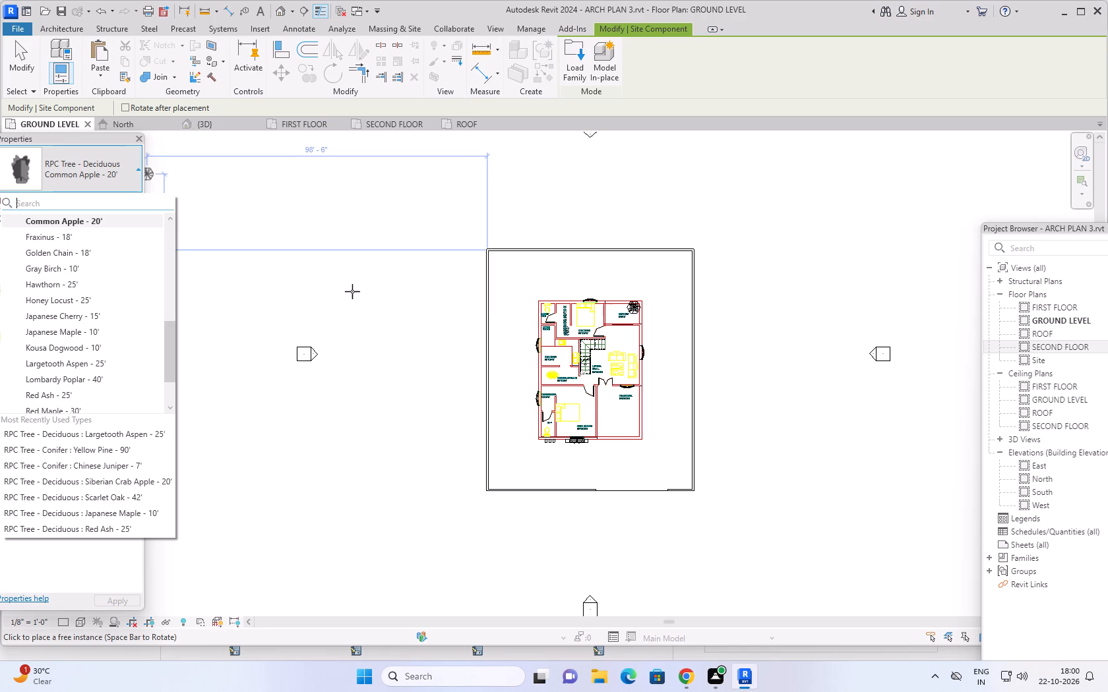
{"action": "left_click", "coordinate": [94, 175]}
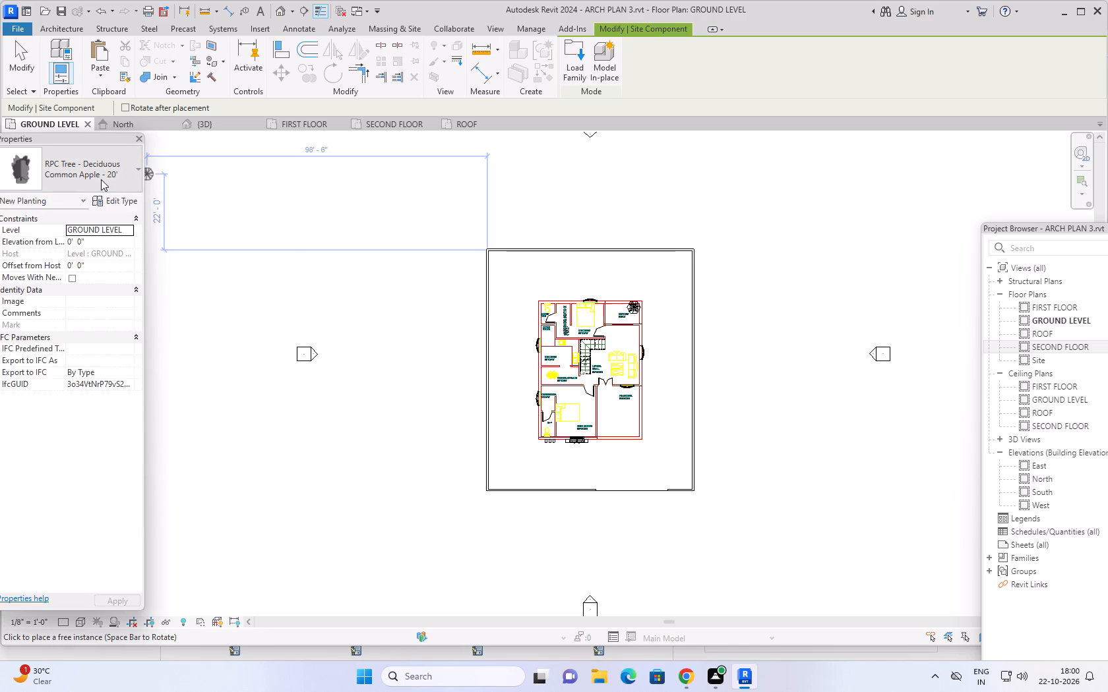
{"action": "left_click", "coordinate": [118, 174]}
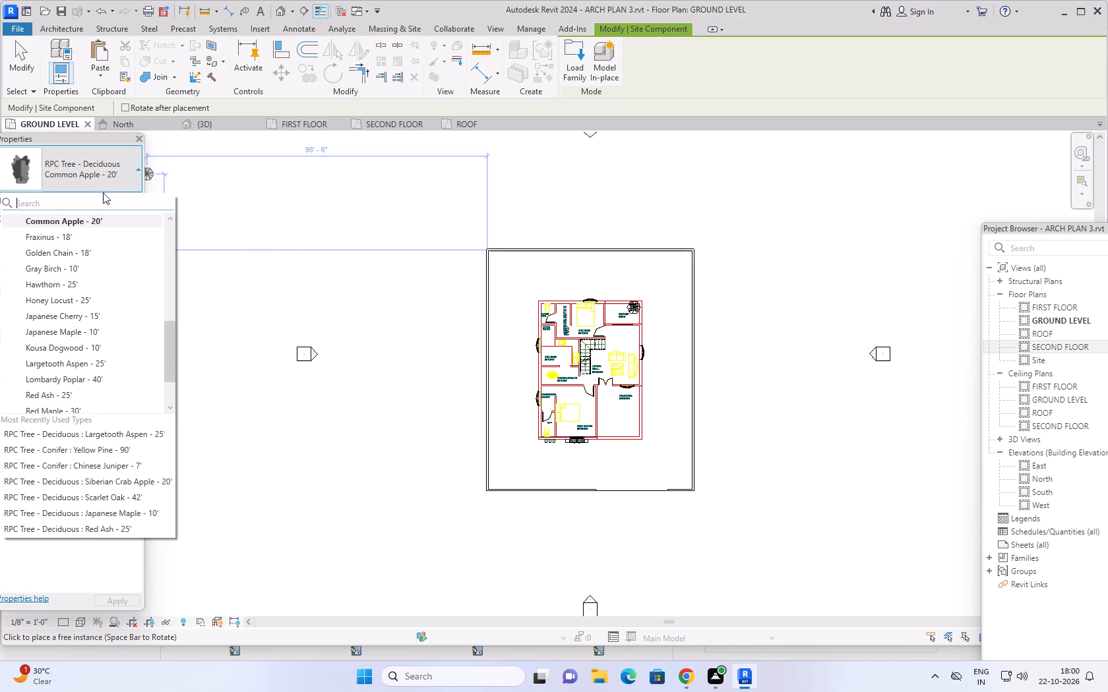
{"action": "scroll", "coordinate": [63, 297], "scroll_direction": "down", "scroll_amount": 5}
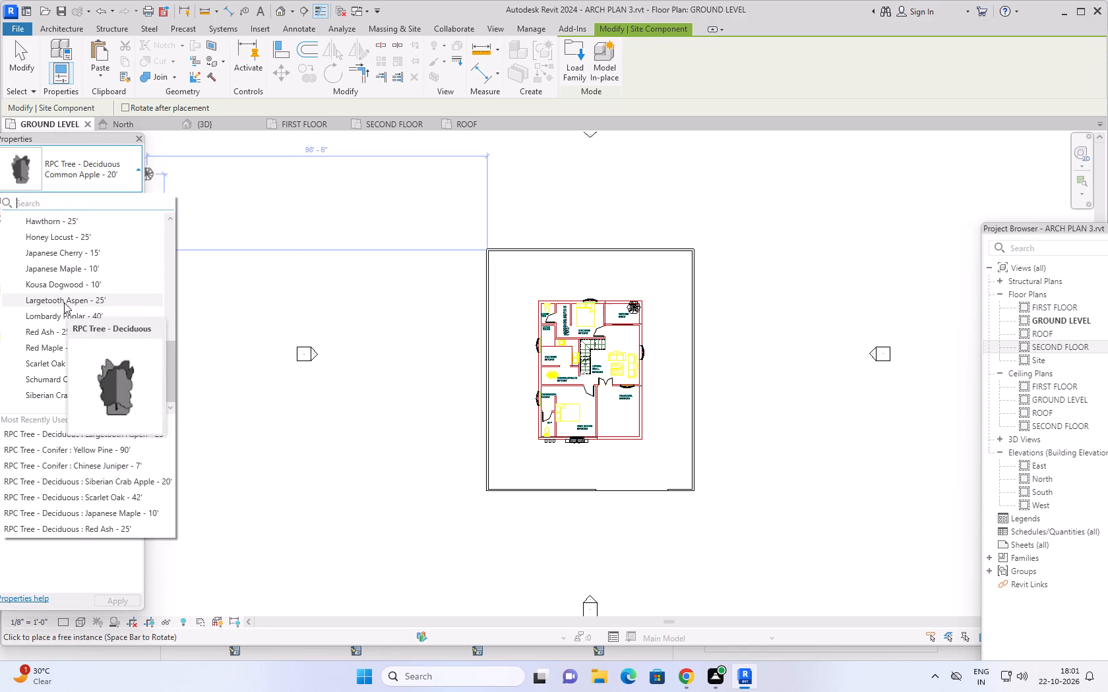
{"action": "scroll", "coordinate": [64, 303], "scroll_direction": "down", "scroll_amount": 5}
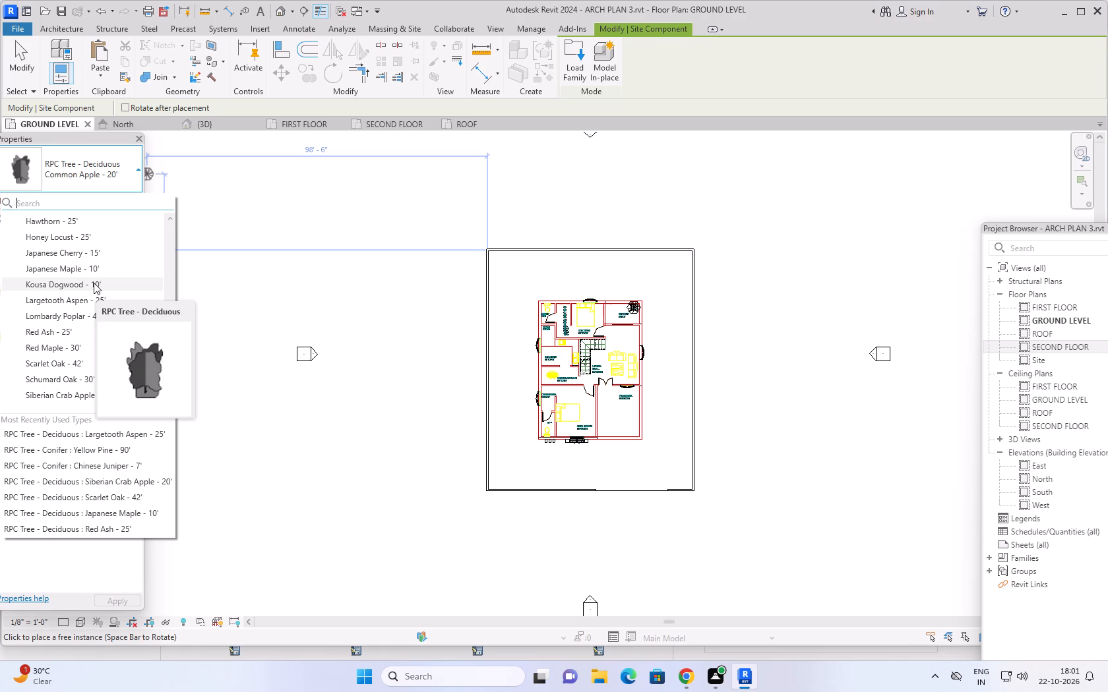
{"action": "left_click", "coordinate": [74, 256]}
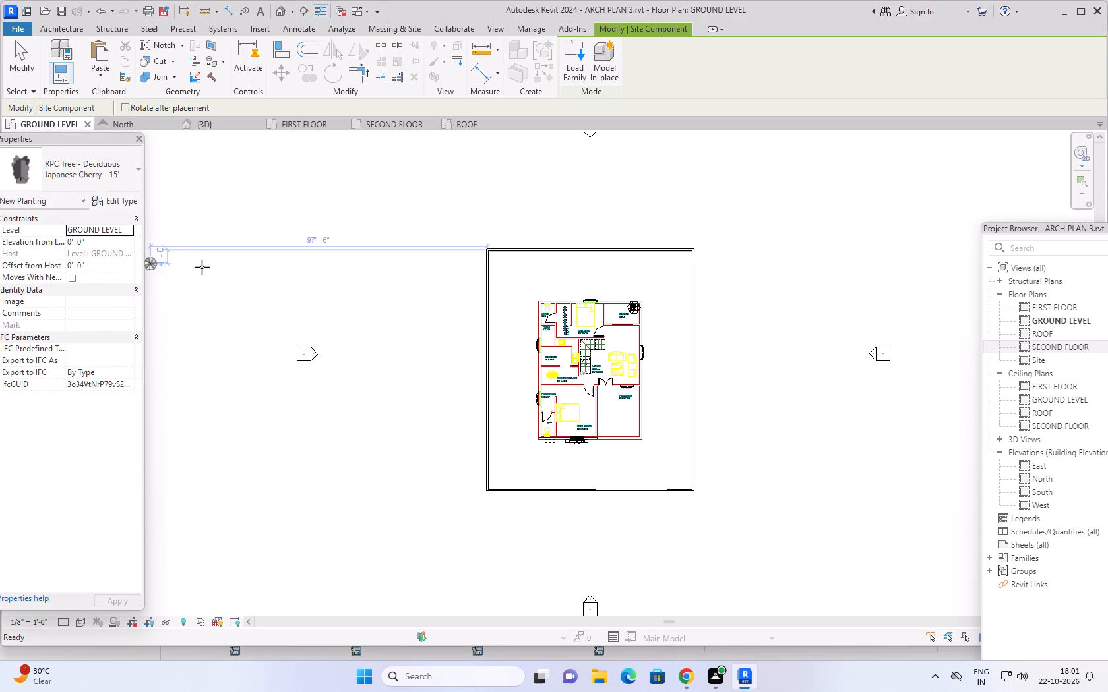
{"action": "scroll", "coordinate": [512, 303], "scroll_direction": "up", "scroll_amount": 4}
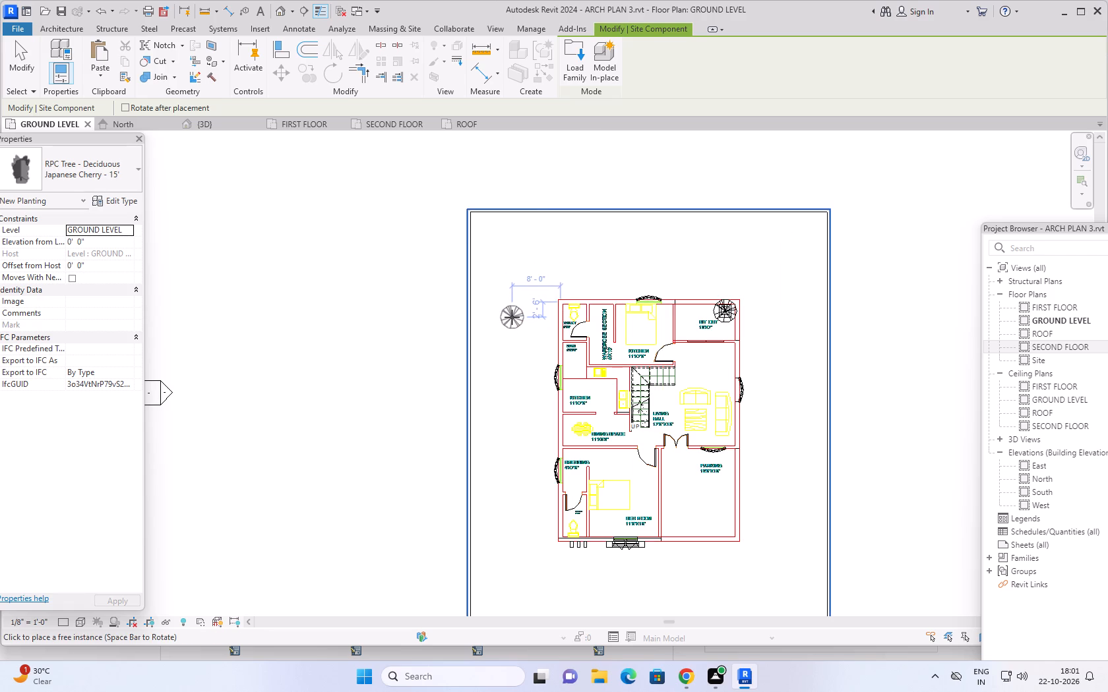
{"action": "left_click", "coordinate": [512, 317]}
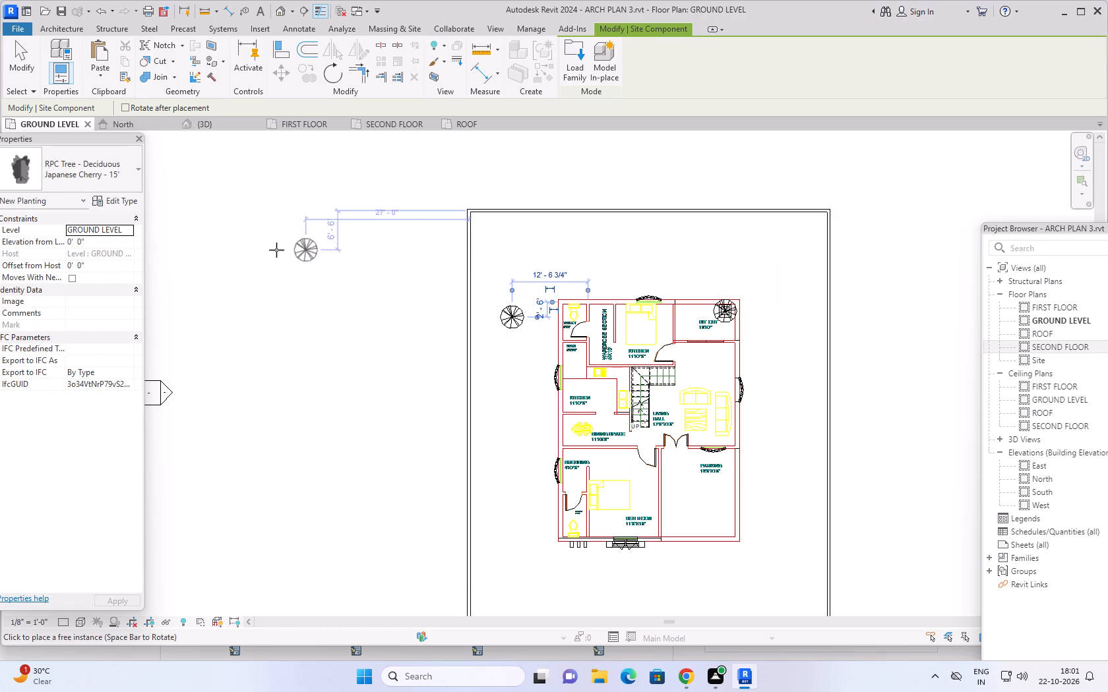
Duplicate the Japanese Cherry - 15' tree type under the suggested name and set the new type's height to 15'.
{"action": "left_click", "coordinate": [117, 201]}
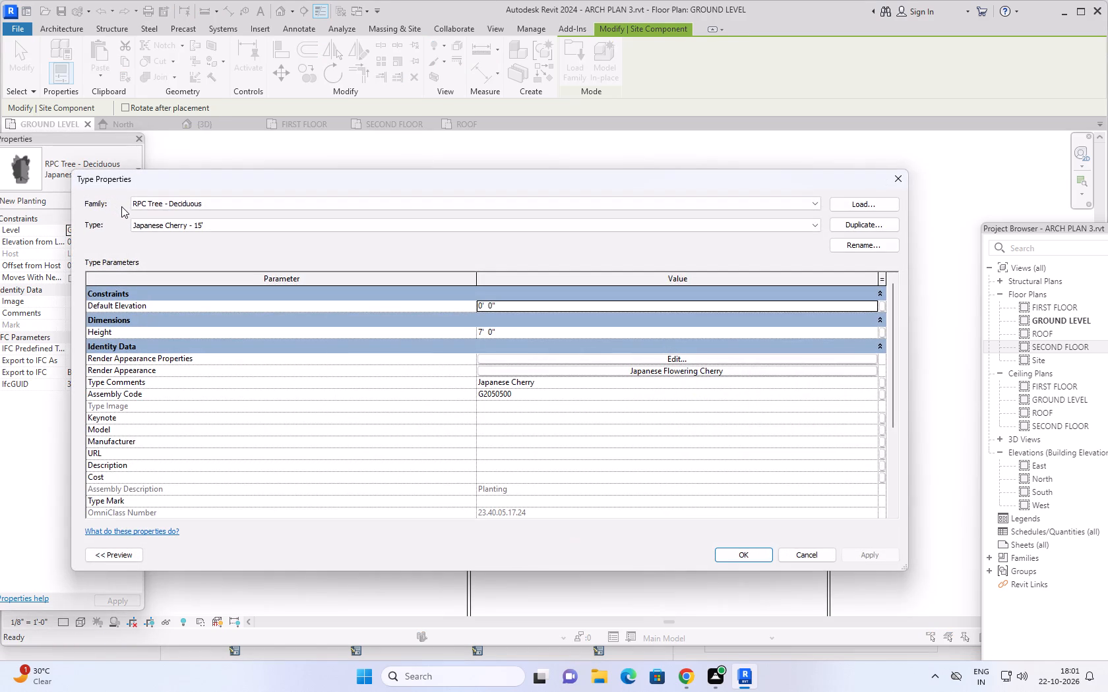
{"action": "left_click", "coordinate": [864, 224]}
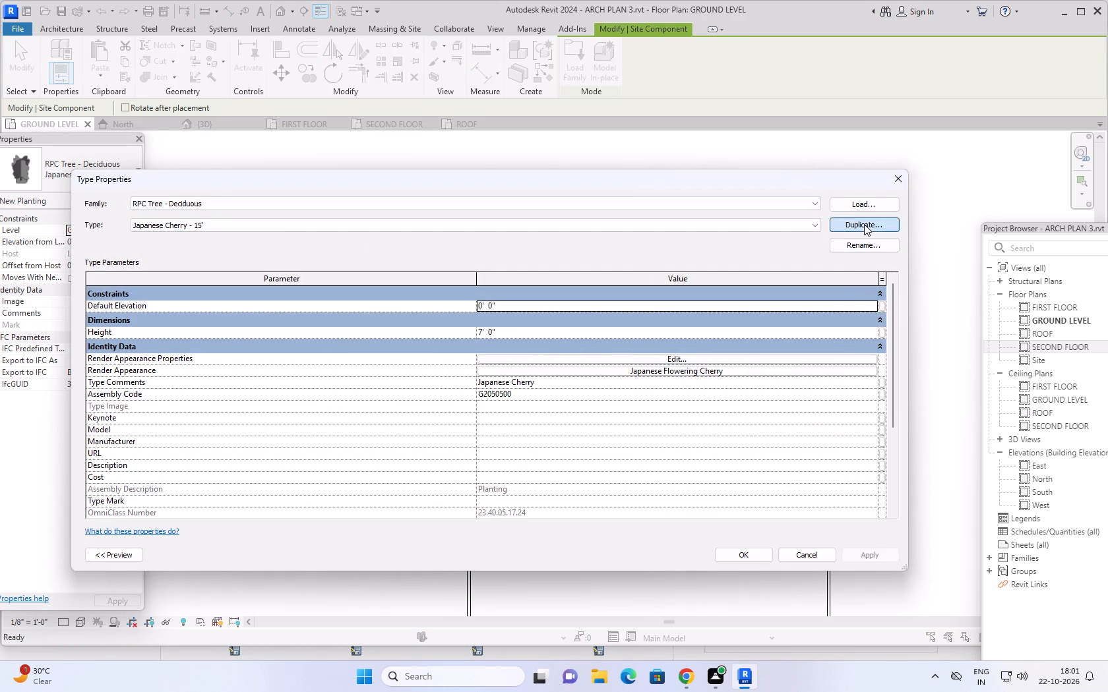
{"action": "left_click", "coordinate": [496, 405]}
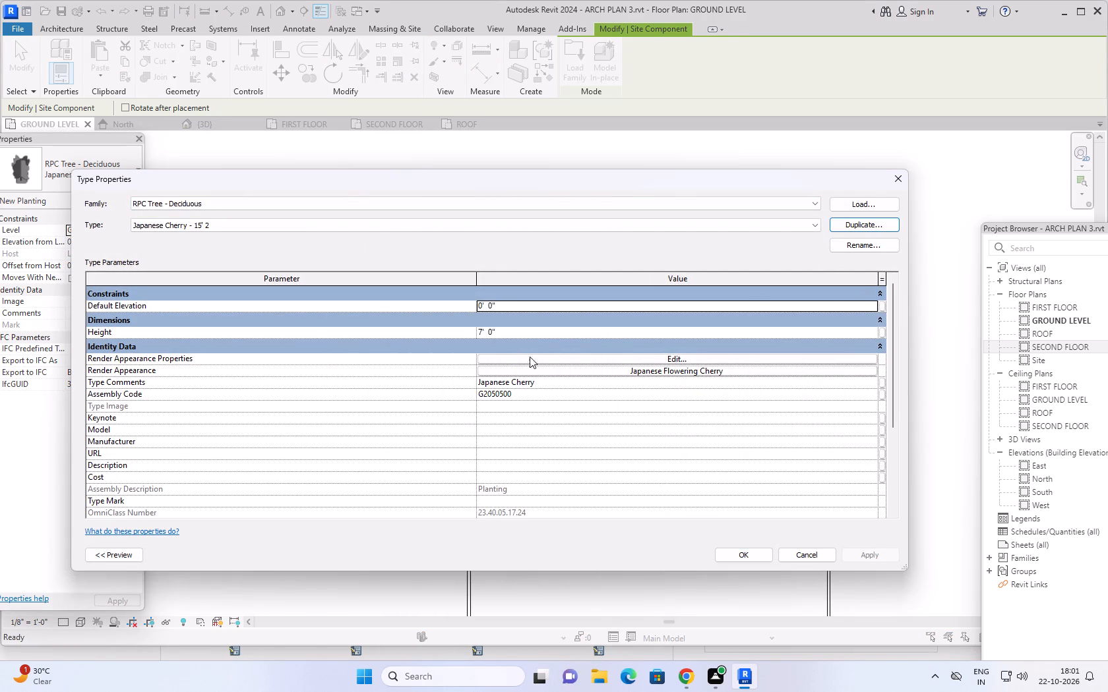
{"action": "left_click", "coordinate": [525, 339]}
{"action": "left_click", "coordinate": [526, 332]}
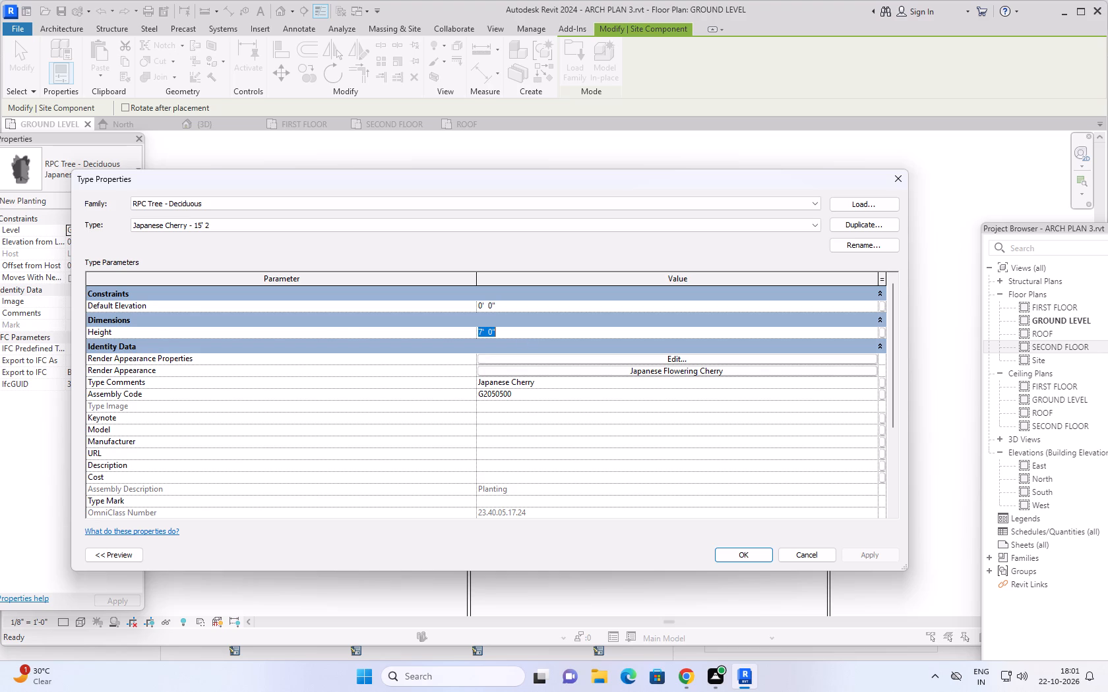
{"action": "type", "text": "15'"}
{"action": "left_click", "coordinate": [858, 554]}
{"action": "left_click", "coordinate": [750, 550]}
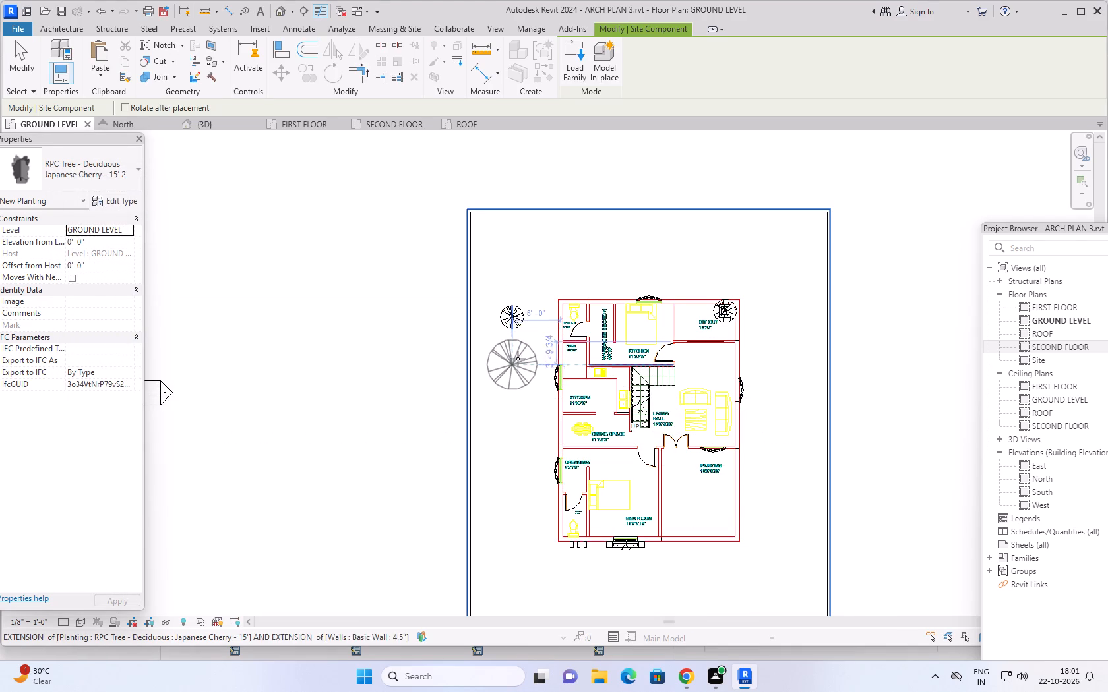
Place the taller Japanese Cherry on the lawn about 8' west of the house, just south of the small cherry tree.
{"action": "left_click", "coordinate": [512, 362]}
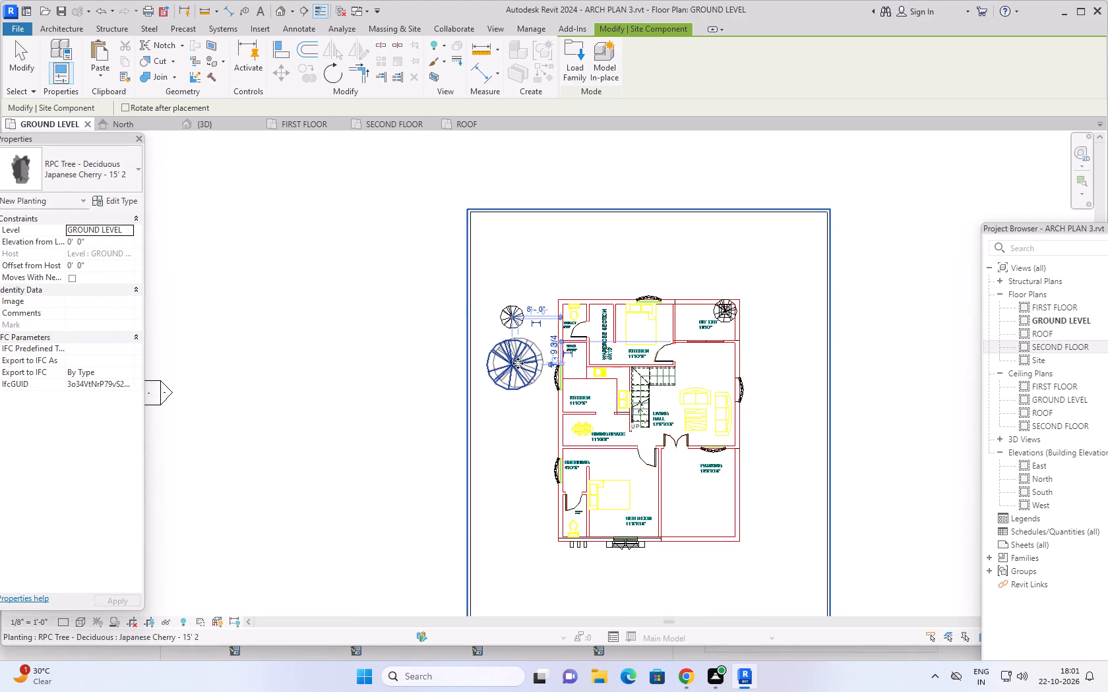
{"action": "key", "text": "Escape"}
{"action": "key", "text": "Escape"}
{"action": "key", "text": "Escape"}
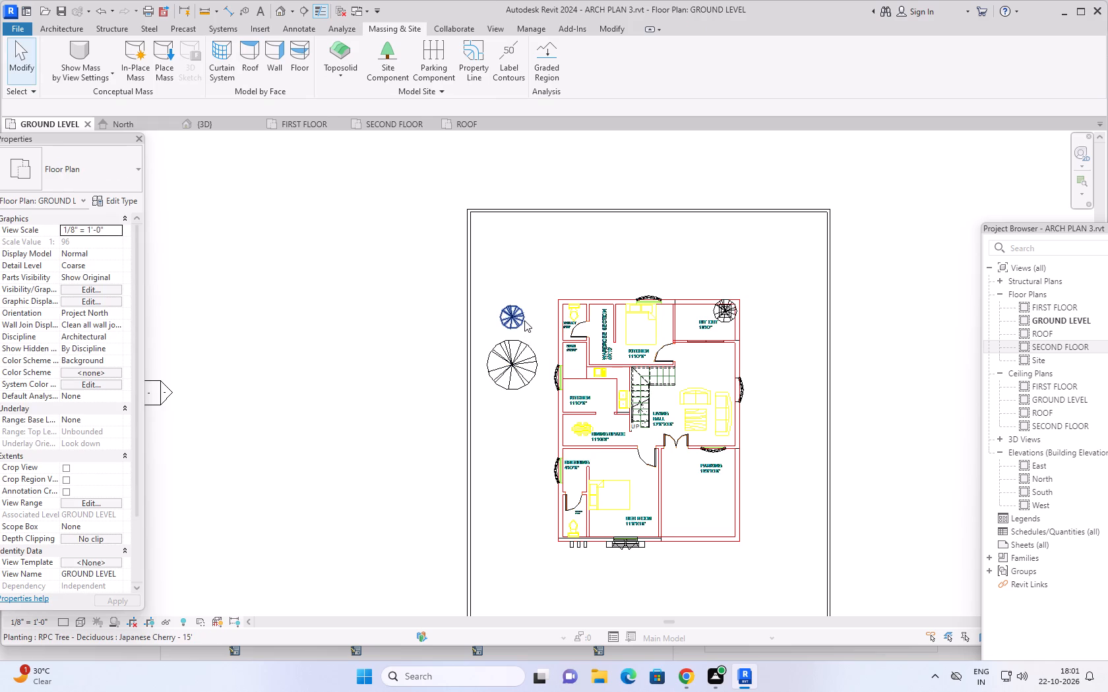
Delete the small Japanese Cherry tree near the house's northwest corner.
{"action": "left_click", "coordinate": [524, 320]}
{"action": "key", "text": "Delete"}
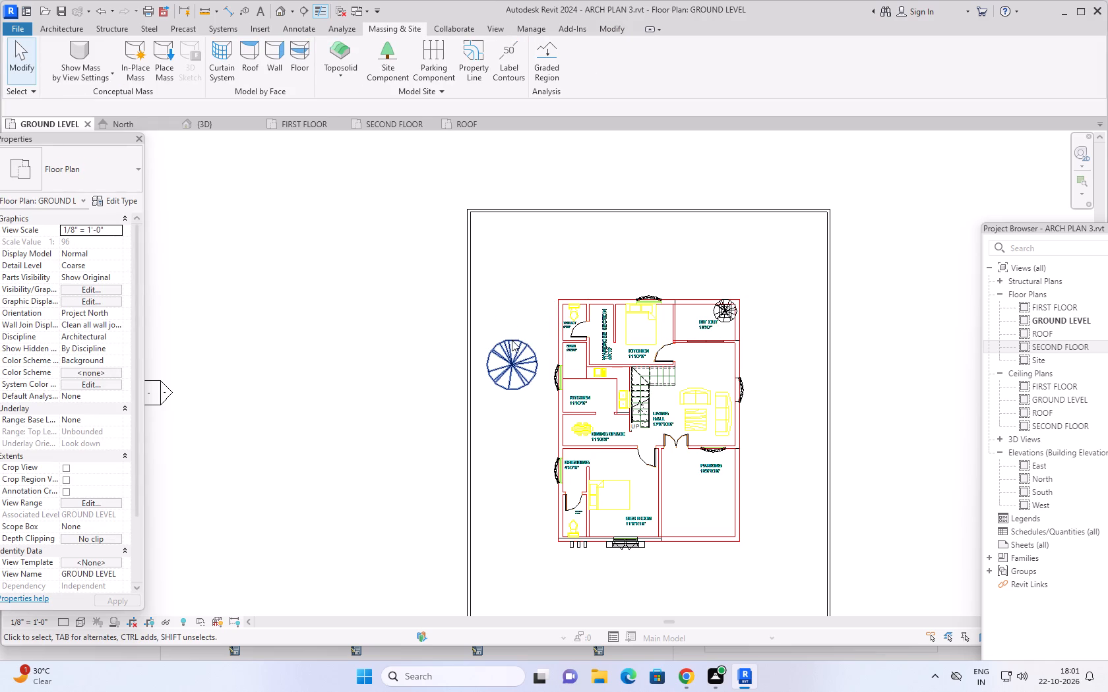
Nudge the remaining Japanese Cherry north until it stands beside the house's northwest corner.
{"action": "left_click", "coordinate": [512, 340]}
{"action": "key", "text": "Up"}
{"action": "key", "text": "Up"}
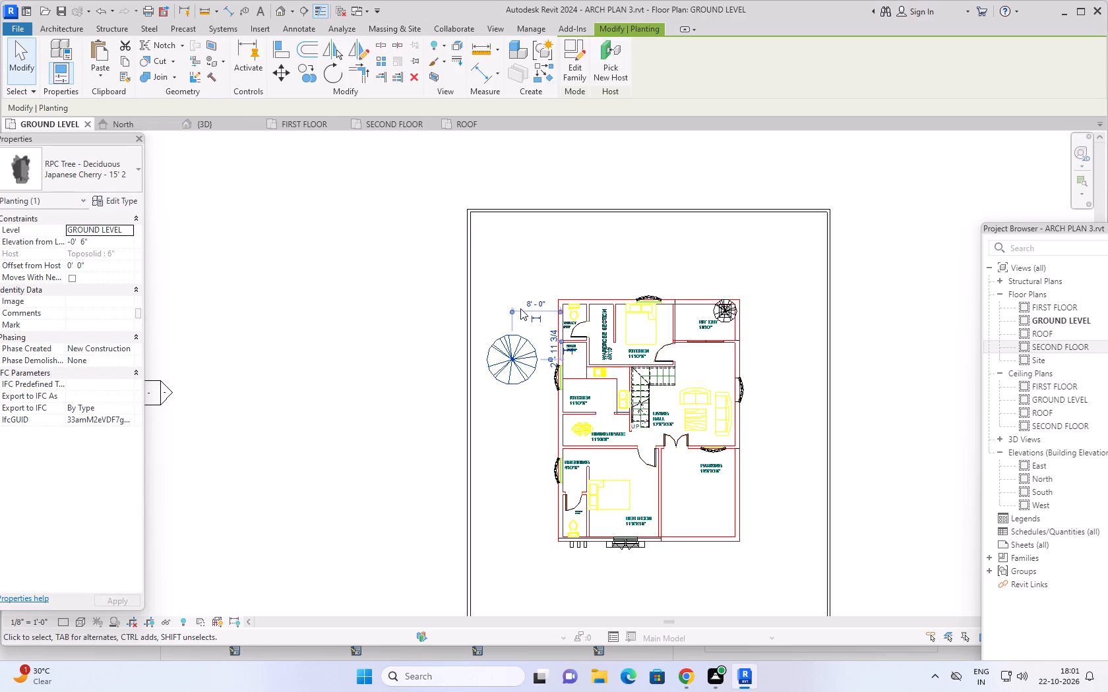
{"action": "key", "text": "Up"}
{"action": "key", "text": "Up"}
{"action": "key", "text": "Up"}
{"action": "key", "text": "Up"}
{"action": "key", "text": "Up"}
{"action": "key", "text": "Up"}
{"action": "key", "text": "Up"}
{"action": "key", "text": "Up"}
{"action": "key", "text": "Up"}
{"action": "key", "text": "Up"}
{"action": "key", "text": "Up"}
{"action": "key", "text": "Up"}
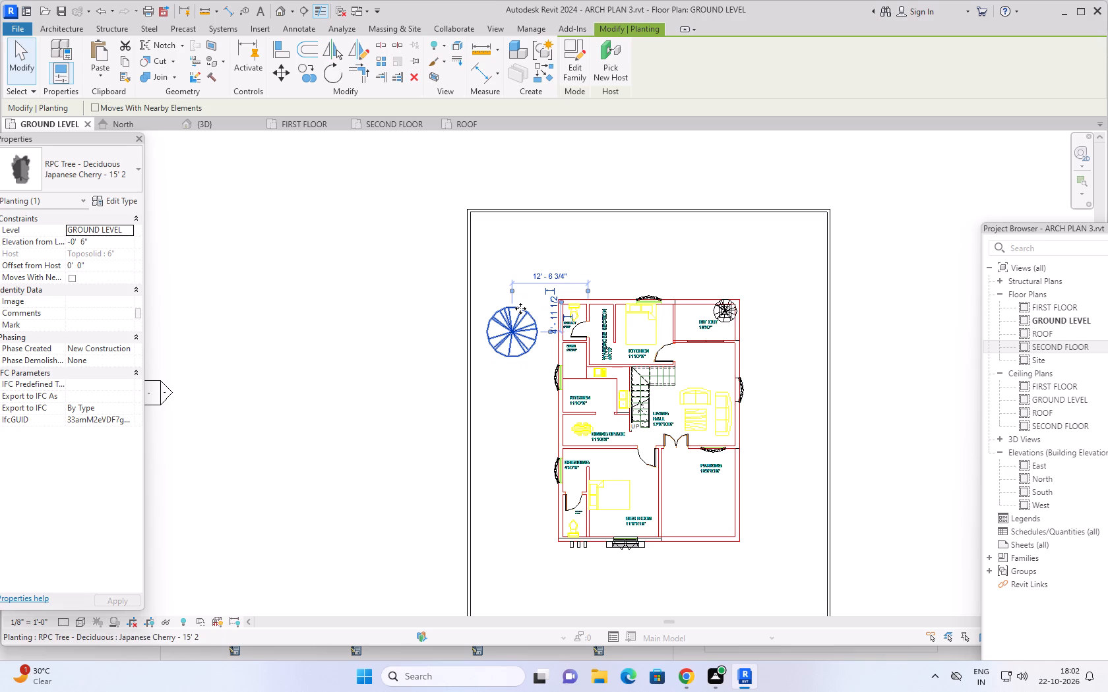
{"action": "key", "text": "Up"}
{"action": "key", "text": "Up"}
{"action": "key", "text": "Up"}
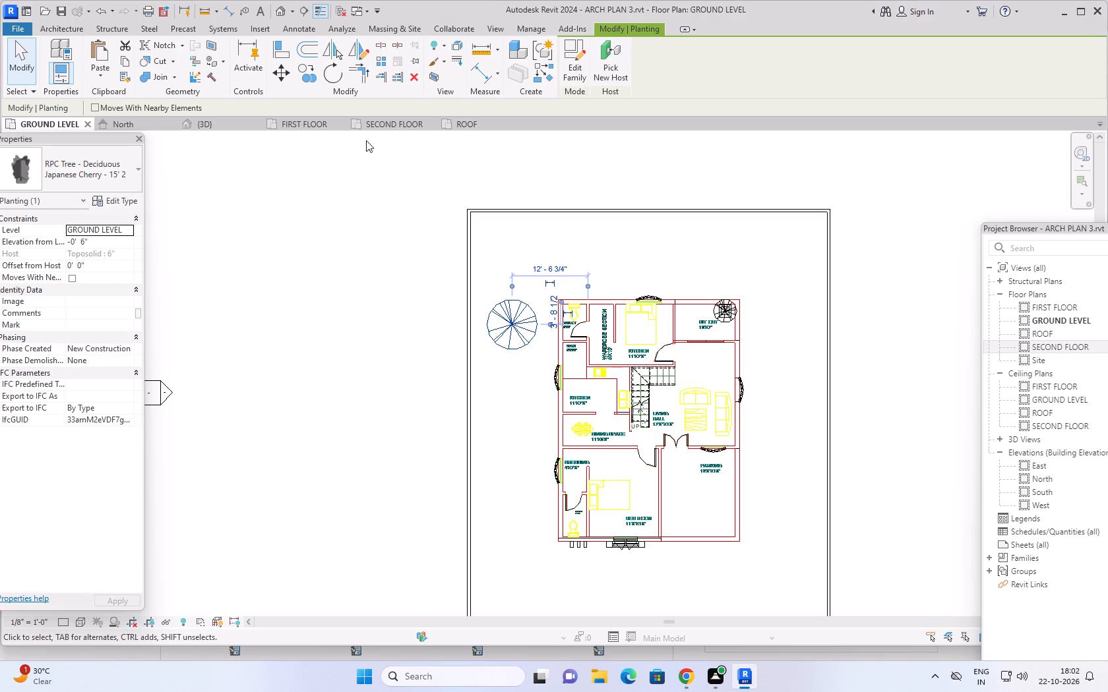
Examine the new cherry tree's size and position beside the house in 3D, from above and from the front.
{"action": "left_click", "coordinate": [208, 127]}
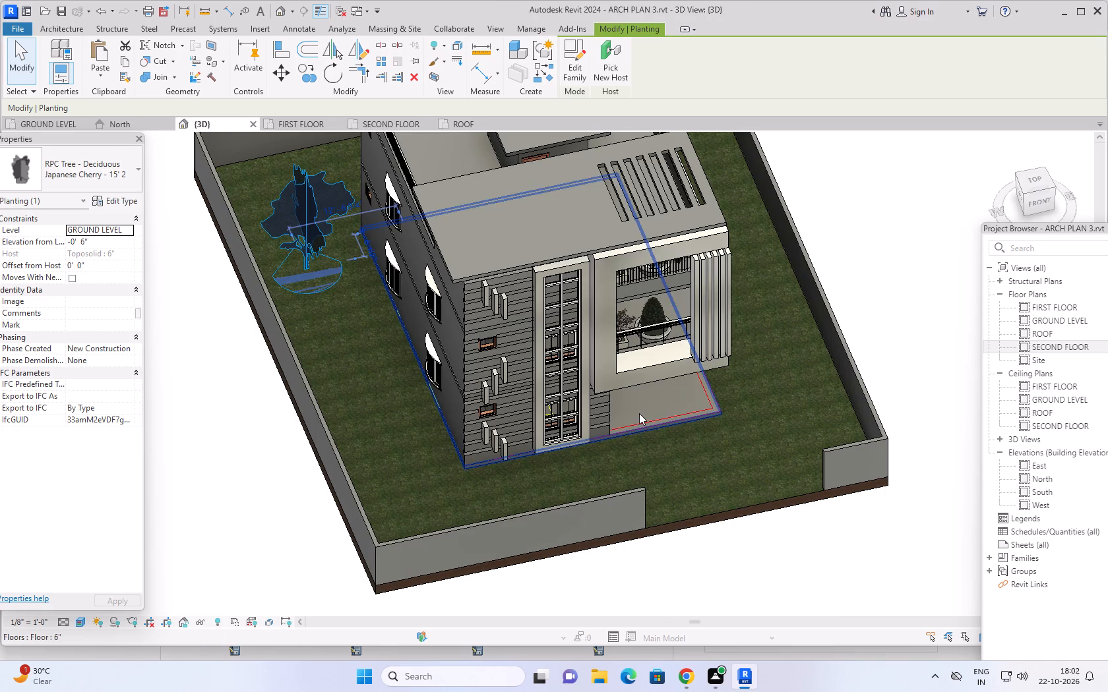
{"action": "key", "text": "Escape"}
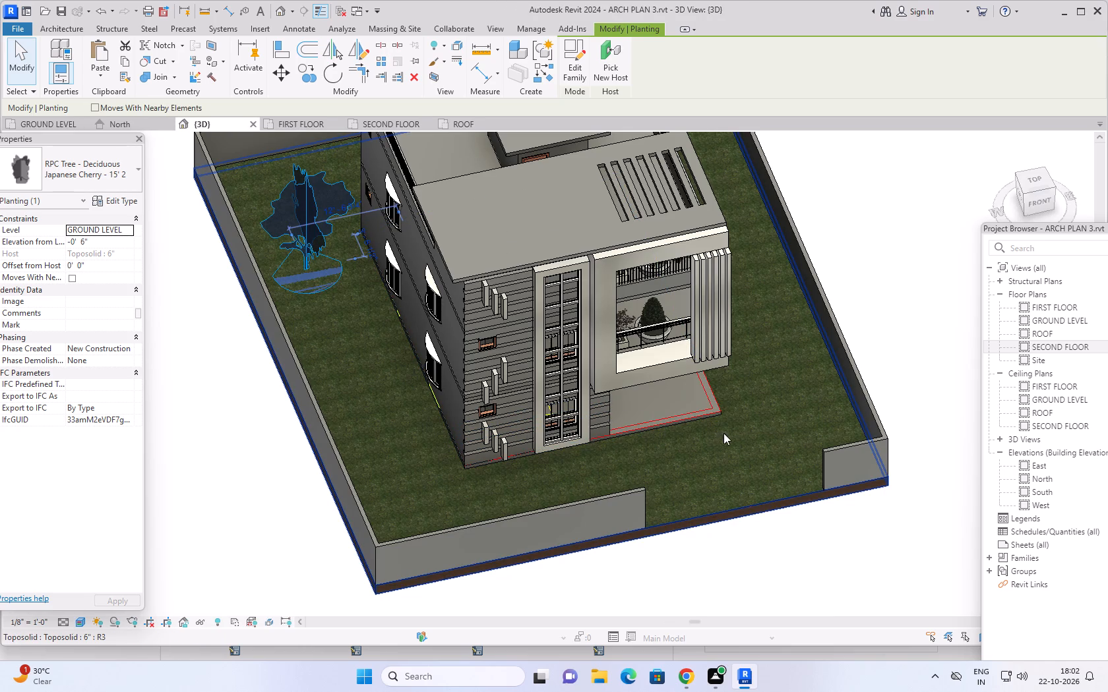
{"action": "middle_click_drag", "start_coordinate": [723, 441], "coordinate": [710, 343]}
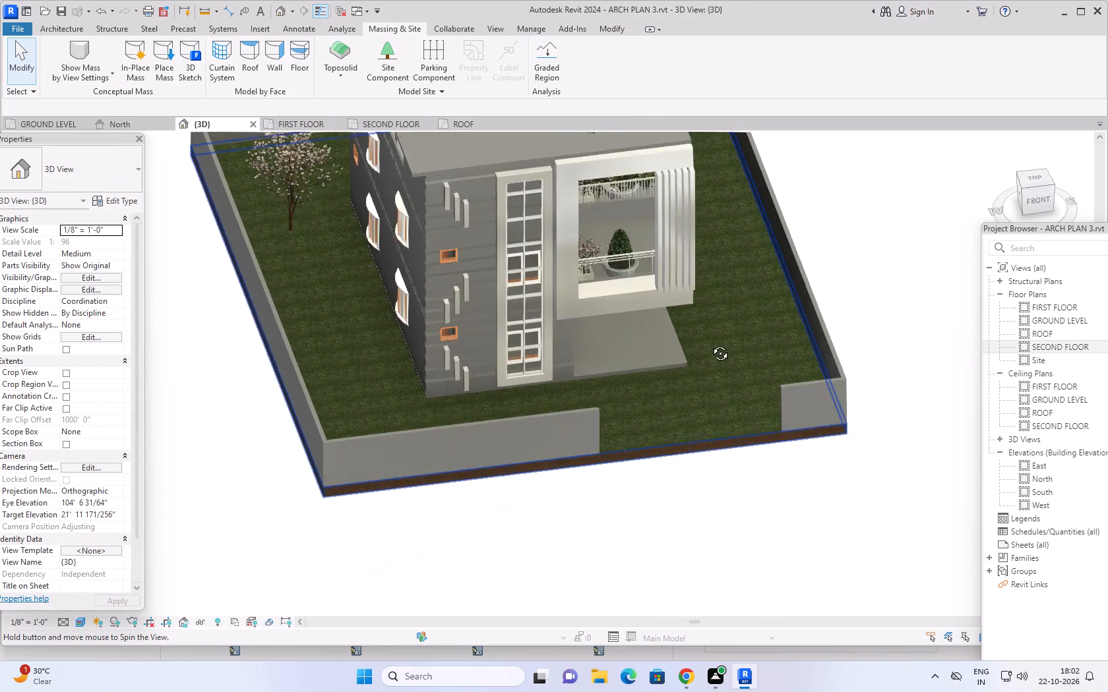
{"action": "middle_click_drag", "start_coordinate": [710, 343], "coordinate": [710, 308]}
{"action": "middle_click_drag", "start_coordinate": [742, 434], "coordinate": [751, 561]}
{"action": "middle_click_drag", "start_coordinate": [751, 547], "coordinate": [720, 503], "text": "shift"}
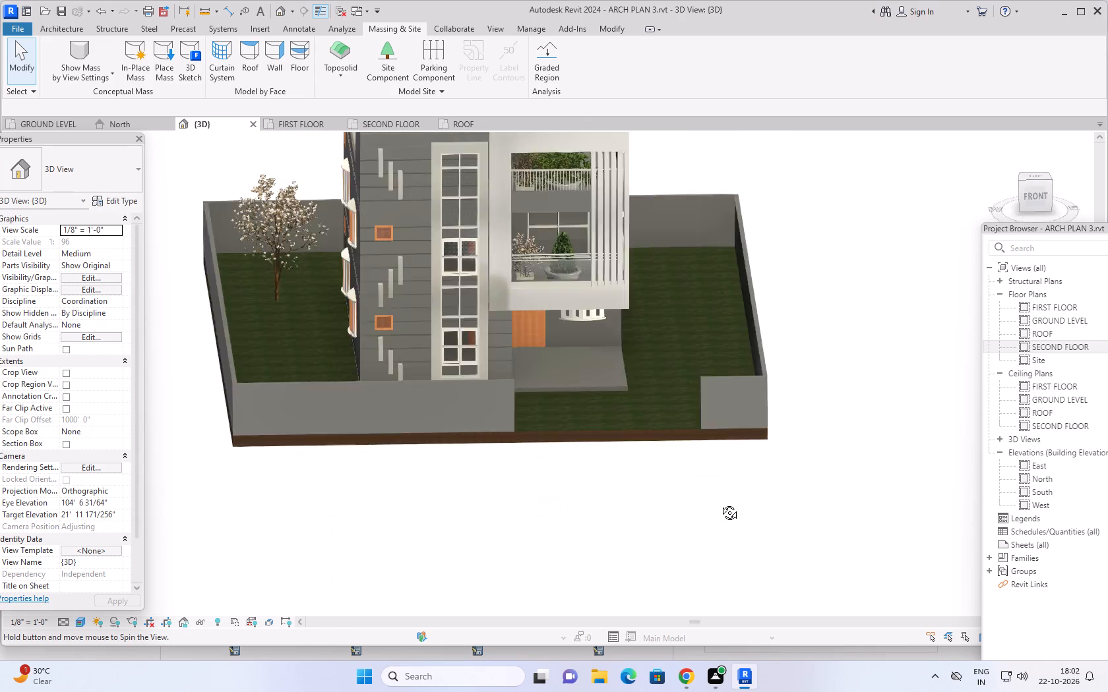
{"action": "middle_click_drag", "start_coordinate": [720, 503], "coordinate": [714, 471], "text": "shift"}
{"action": "middle_click_drag", "start_coordinate": [652, 436], "coordinate": [758, 533]}
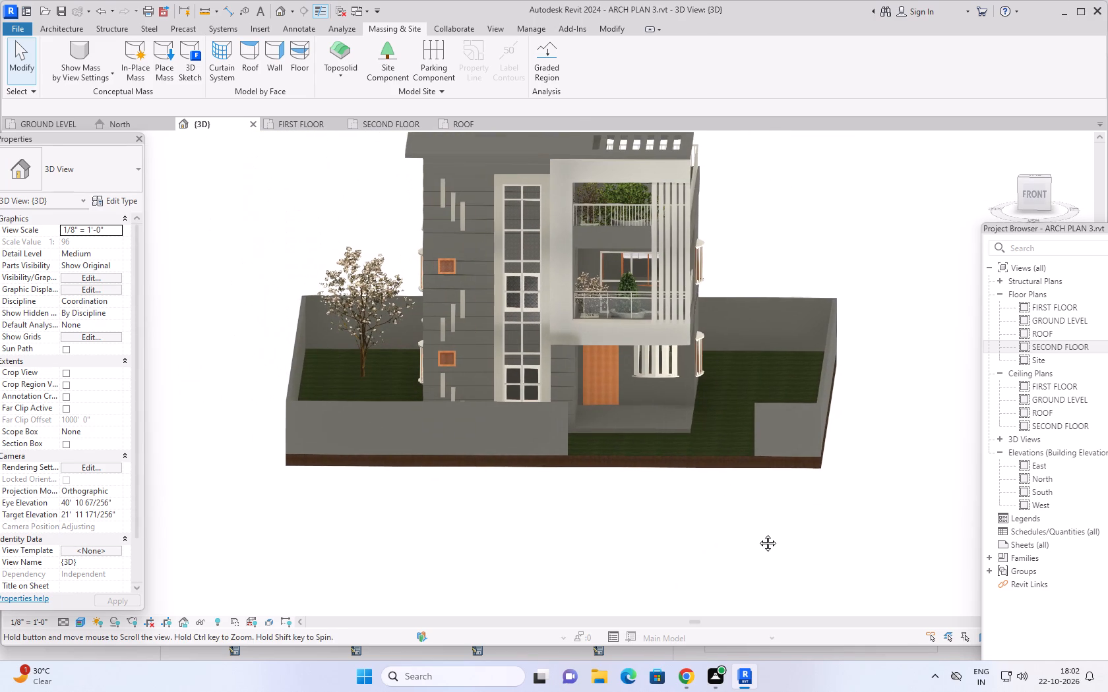
{"action": "middle_click_drag", "start_coordinate": [758, 533], "coordinate": [757, 531]}
{"action": "middle_click_drag", "start_coordinate": [749, 480], "coordinate": [773, 546], "text": "shift"}
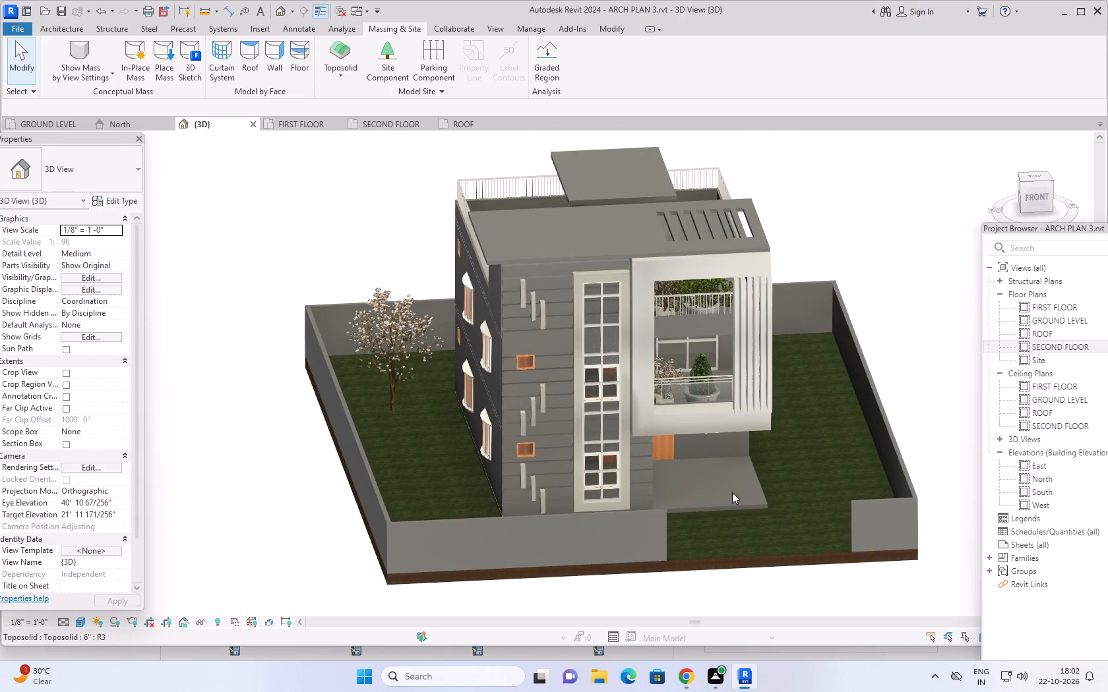
On the FIRST FLOOR plan, place a deciduous Common Apple - 20' site component about 8' west of the house, south of the cherry tree.
{"action": "left_click", "coordinate": [299, 124]}
{"action": "scroll", "coordinate": [652, 384], "scroll_direction": "down", "scroll_amount": 3}
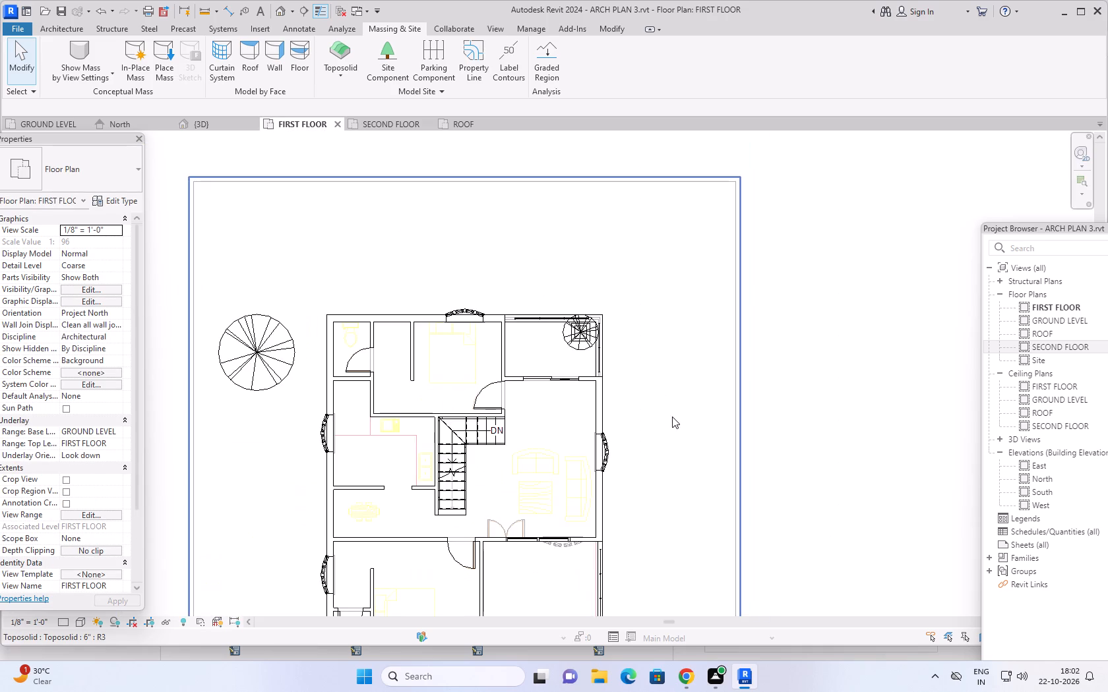
{"action": "middle_click_drag", "start_coordinate": [672, 409], "coordinate": [714, 326]}
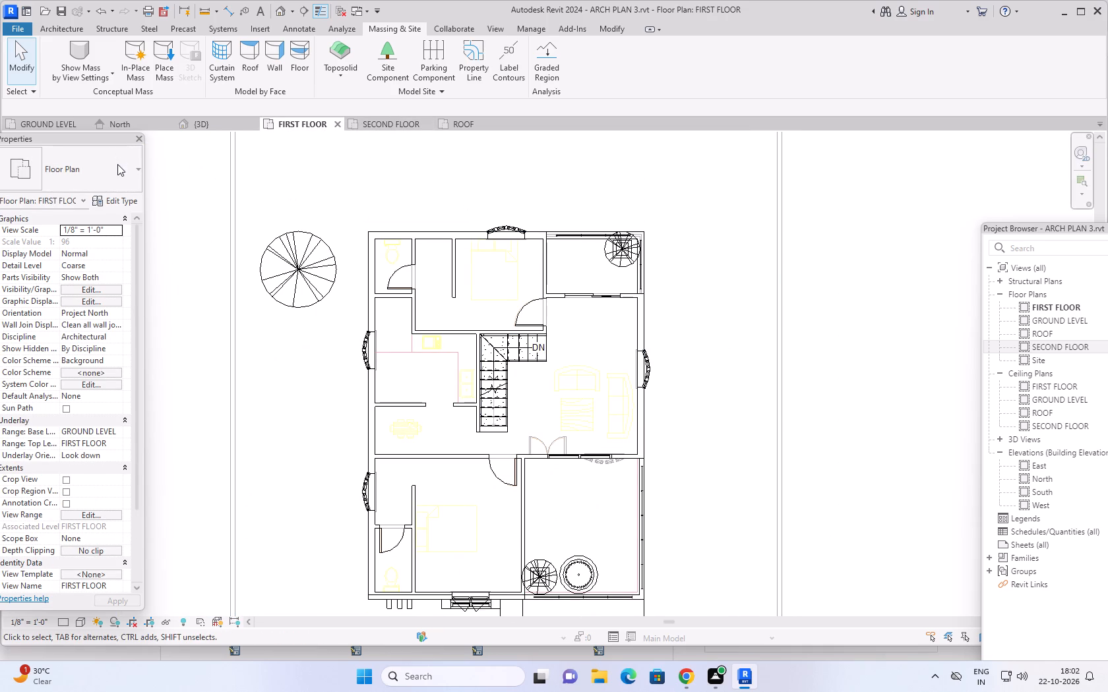
{"action": "left_click", "coordinate": [385, 55]}
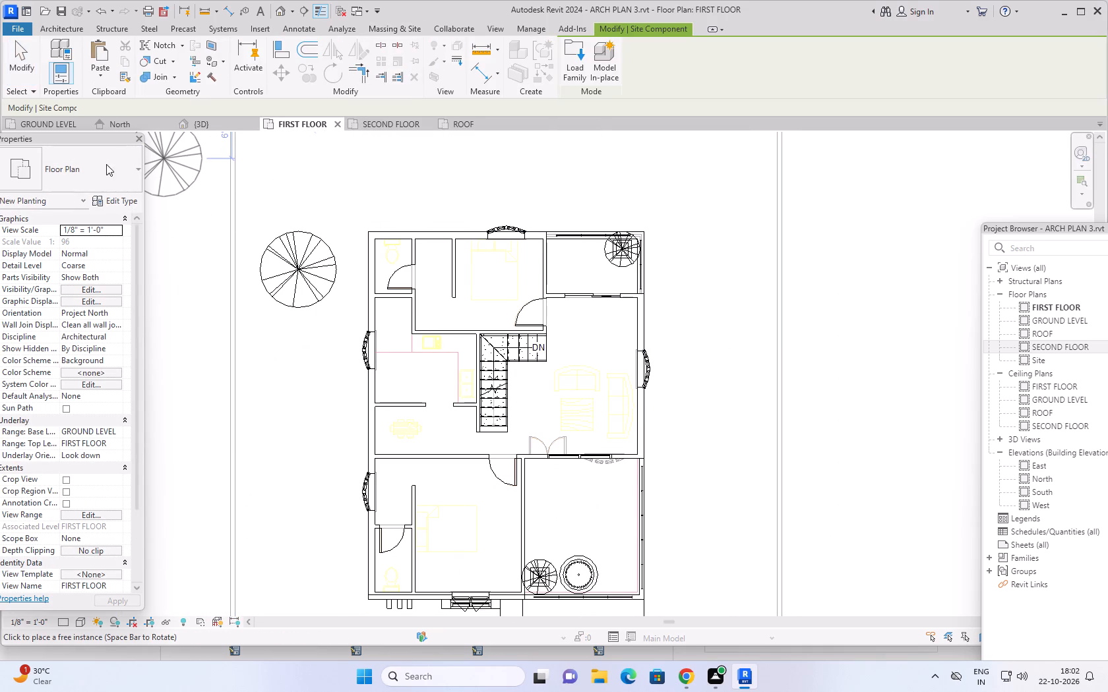
{"action": "left_click", "coordinate": [117, 173]}
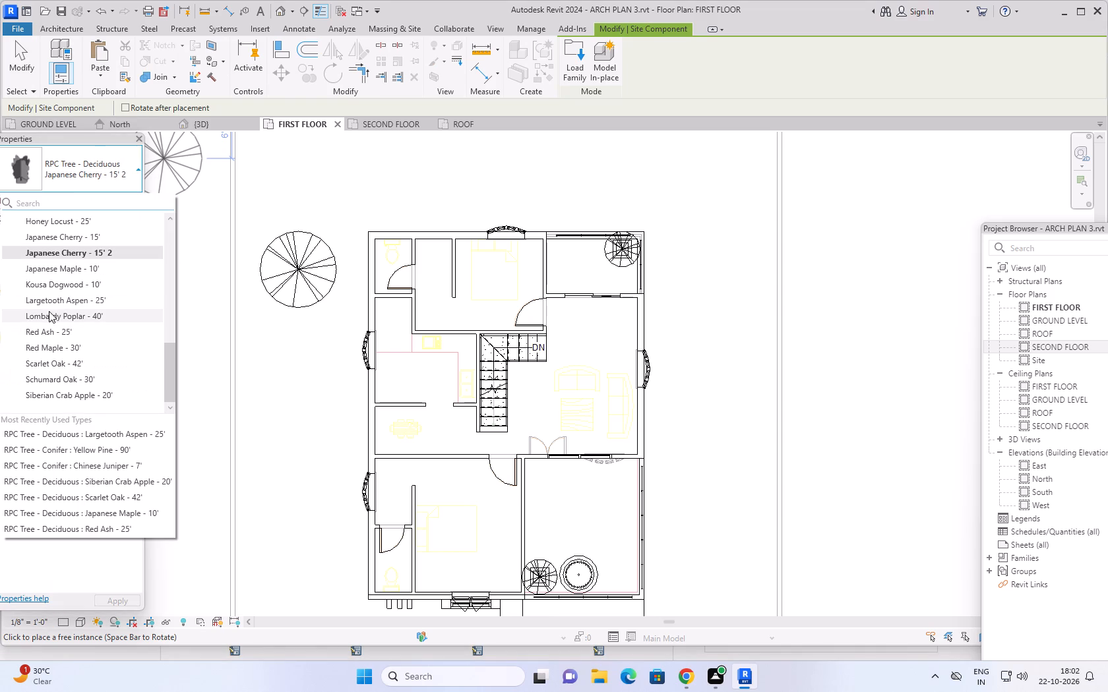
{"action": "scroll", "coordinate": [40, 329], "scroll_direction": "down", "scroll_amount": 8}
{"action": "scroll", "coordinate": [73, 362], "scroll_direction": "up", "scroll_amount": 12}
{"action": "scroll", "coordinate": [73, 362], "scroll_direction": "down", "scroll_amount": 3}
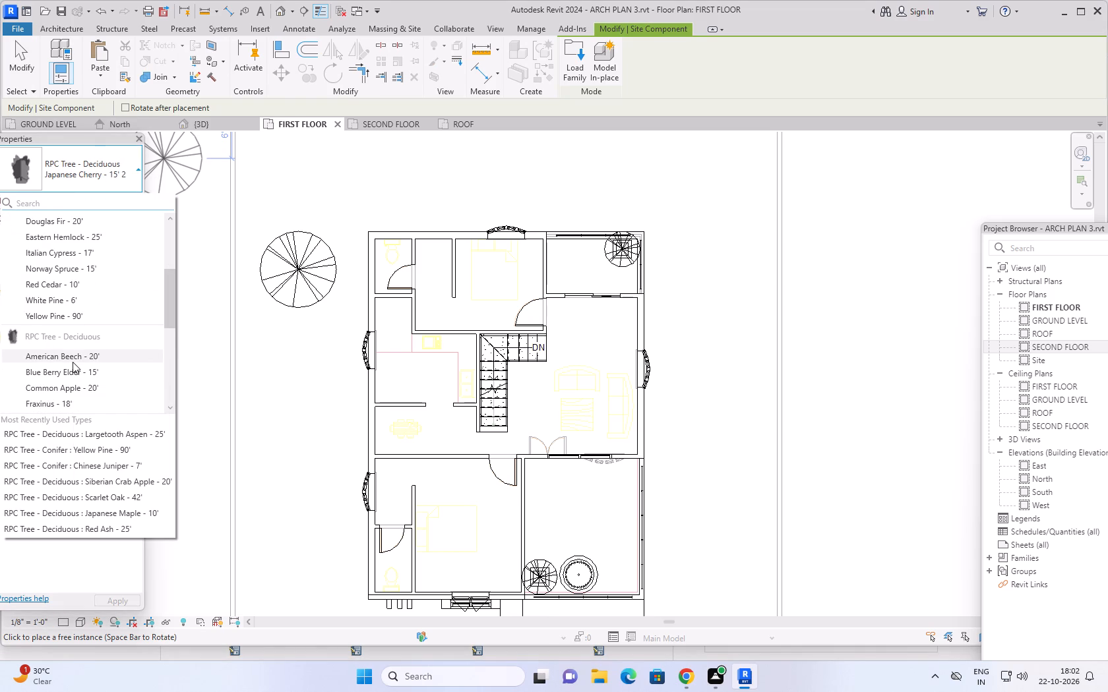
{"action": "scroll", "coordinate": [73, 362], "scroll_direction": "down", "scroll_amount": 1}
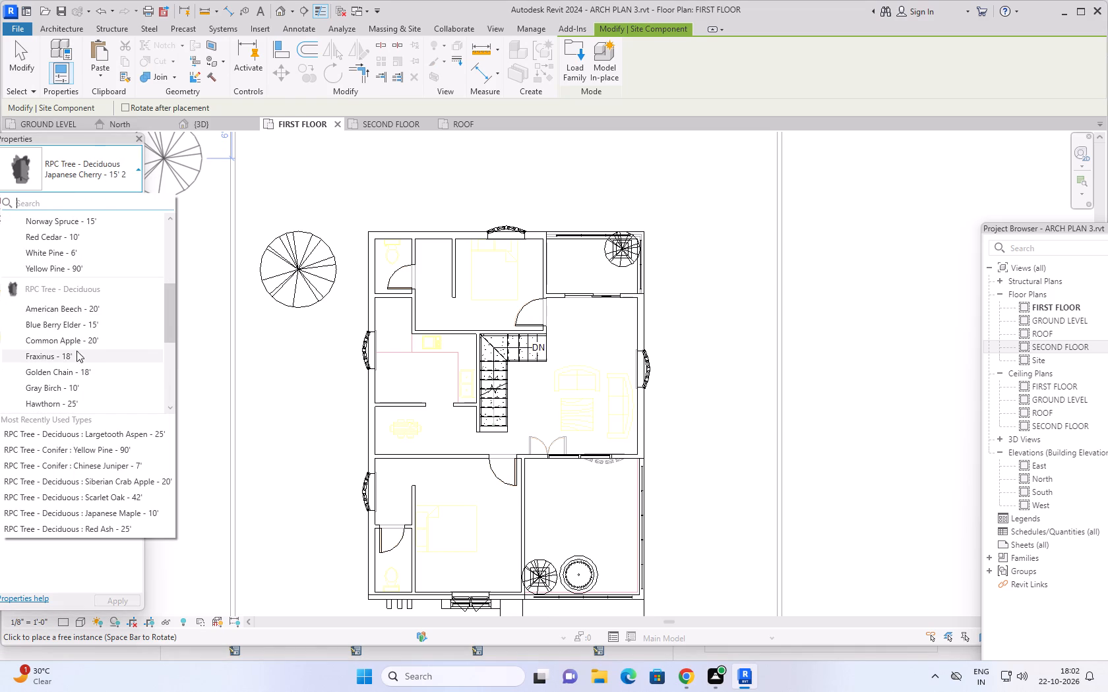
{"action": "left_click", "coordinate": [87, 338]}
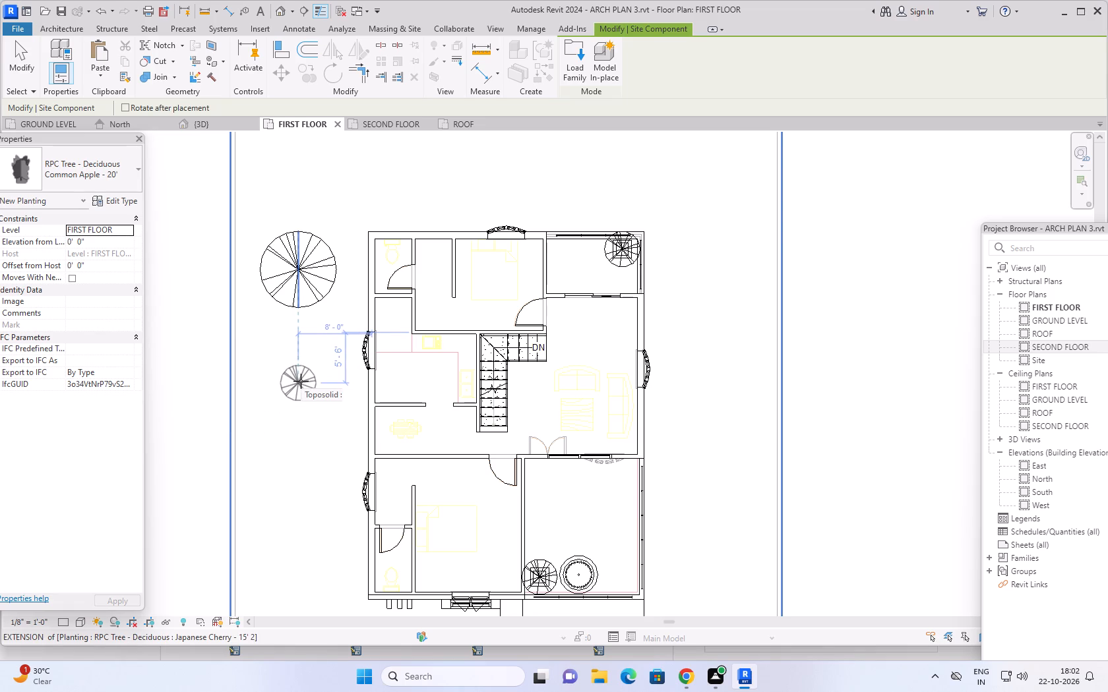
{"action": "left_click", "coordinate": [301, 381]}
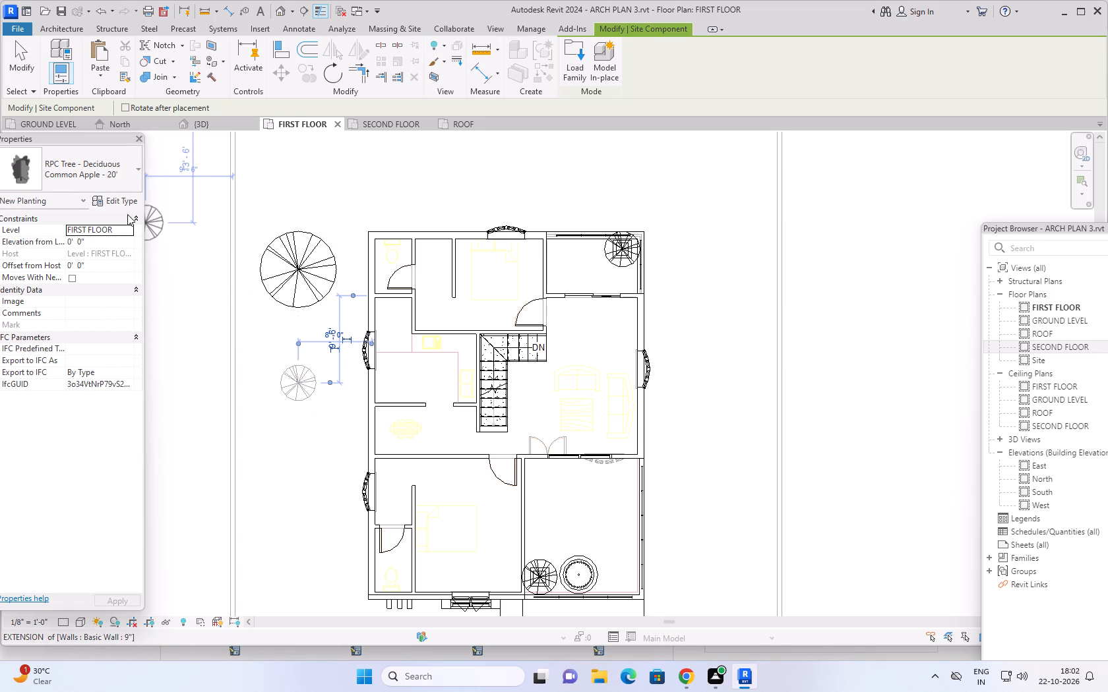
Duplicate the Common Apple - 20' tree type under the suggested name and set the new type's height to 20'.
{"action": "left_click", "coordinate": [115, 198]}
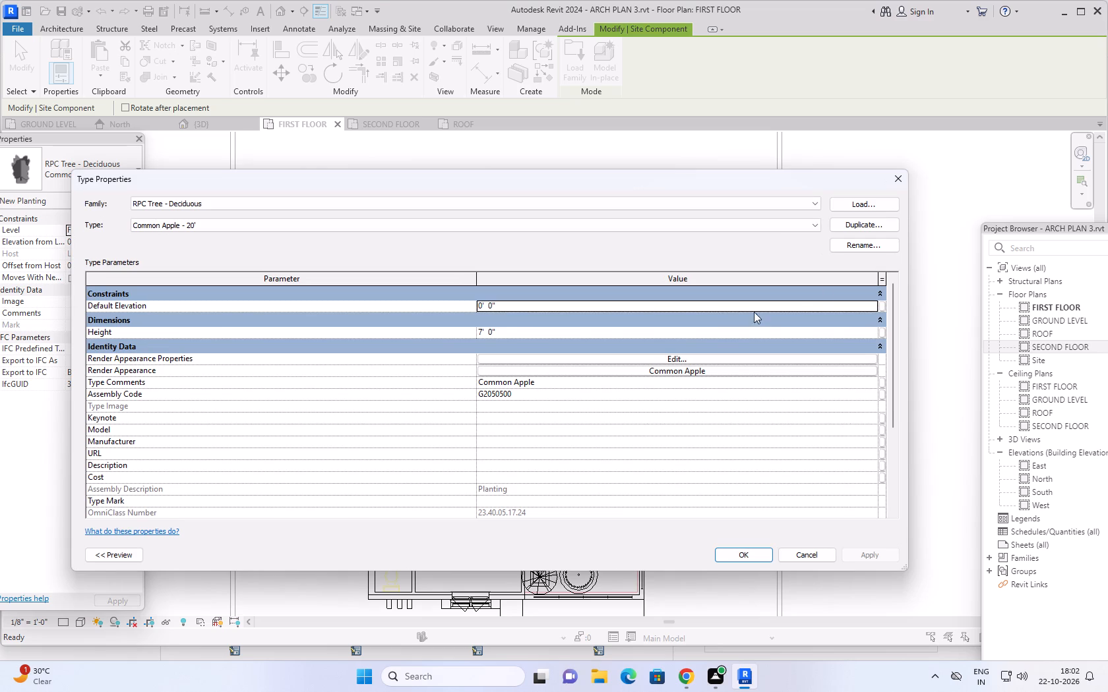
{"action": "left_click", "coordinate": [867, 223]}
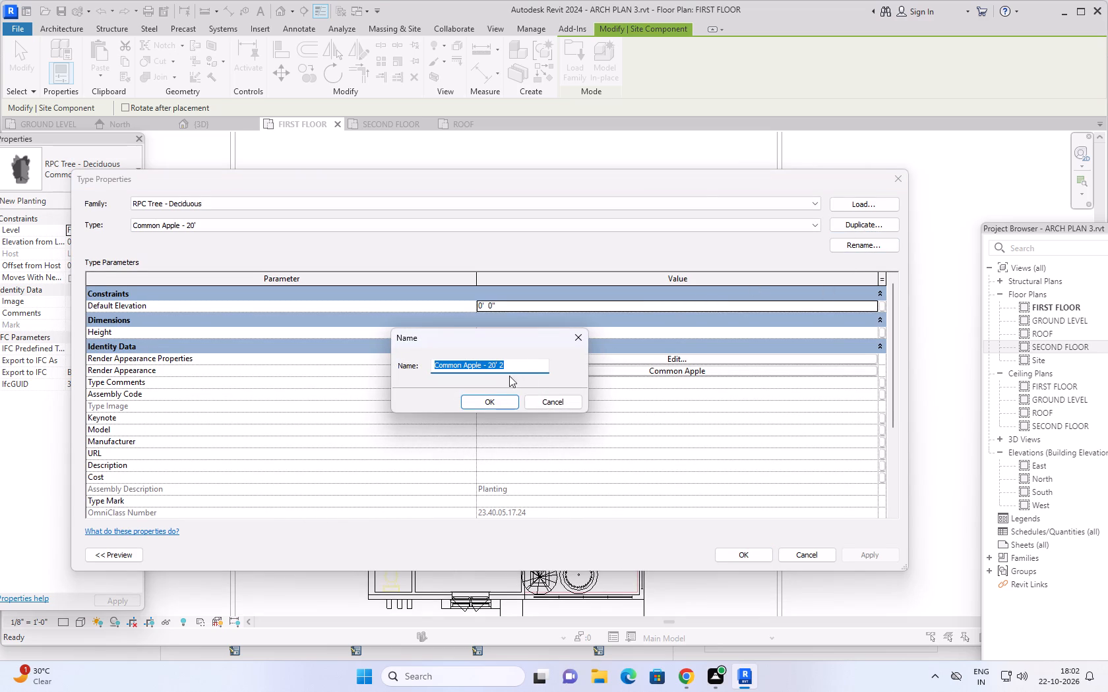
{"action": "left_click", "coordinate": [485, 401]}
{"action": "left_click", "coordinate": [517, 331]}
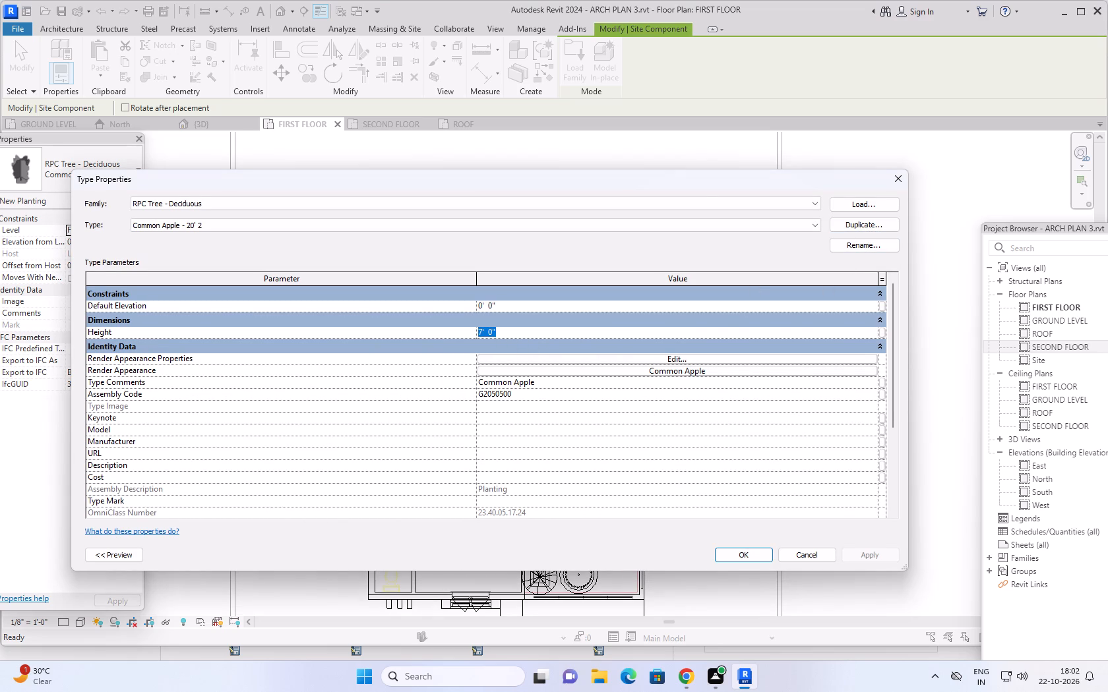
{"action": "type", "text": "20"}
{"action": "key", "text": "apostrophe"}
{"action": "key", "text": "Return"}
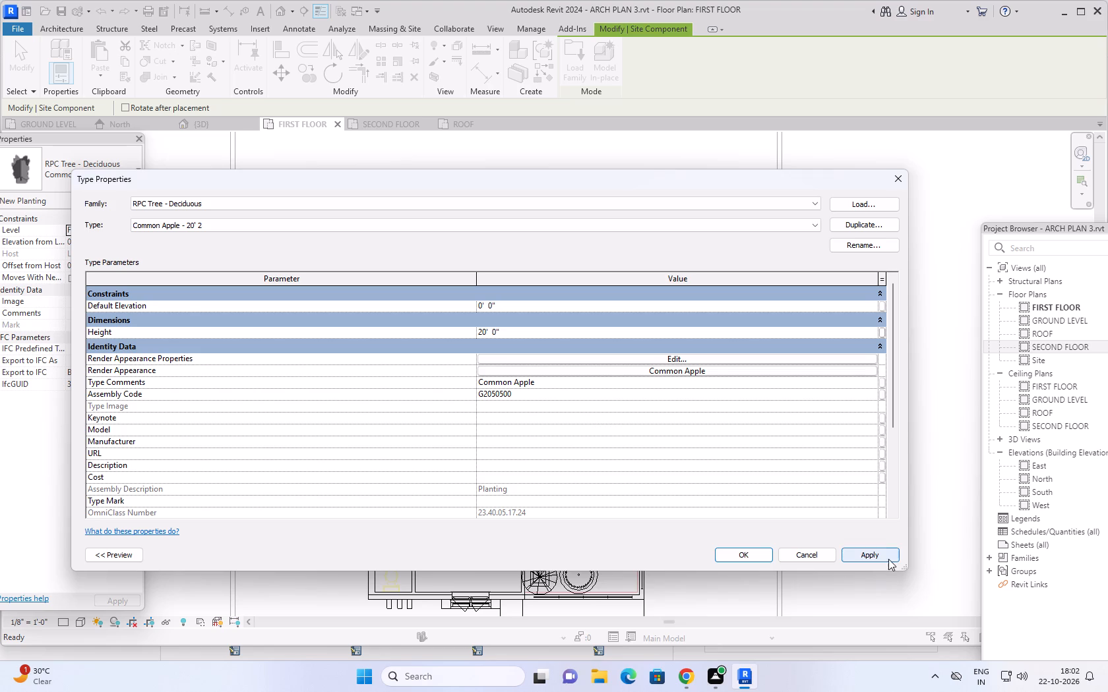
{"action": "left_click", "coordinate": [888, 559]}
{"action": "left_click", "coordinate": [762, 554]}
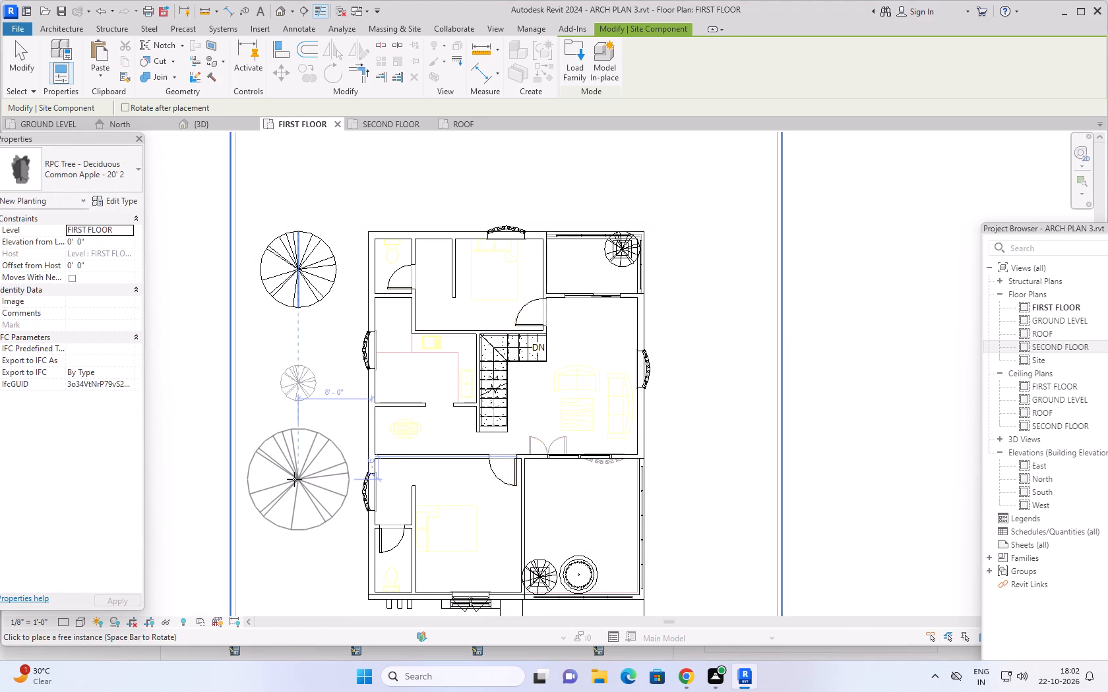
Place the taller Common Apple on the west lawn beside the southwest bedroom, in line with the other trees.
{"action": "left_click", "coordinate": [294, 479]}
{"action": "key", "text": "Escape"}
{"action": "key", "text": "Escape"}
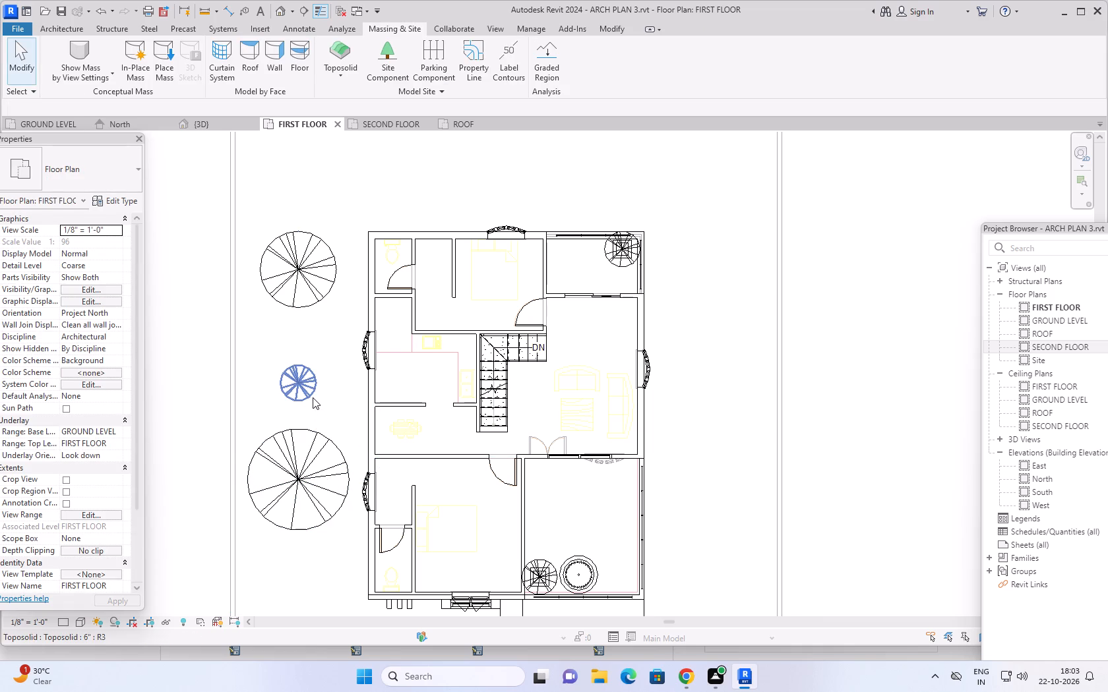
Delete the small Common Apple tree between the two large trees on the west lawn.
{"action": "left_click", "coordinate": [313, 397]}
{"action": "key", "text": "Delete"}
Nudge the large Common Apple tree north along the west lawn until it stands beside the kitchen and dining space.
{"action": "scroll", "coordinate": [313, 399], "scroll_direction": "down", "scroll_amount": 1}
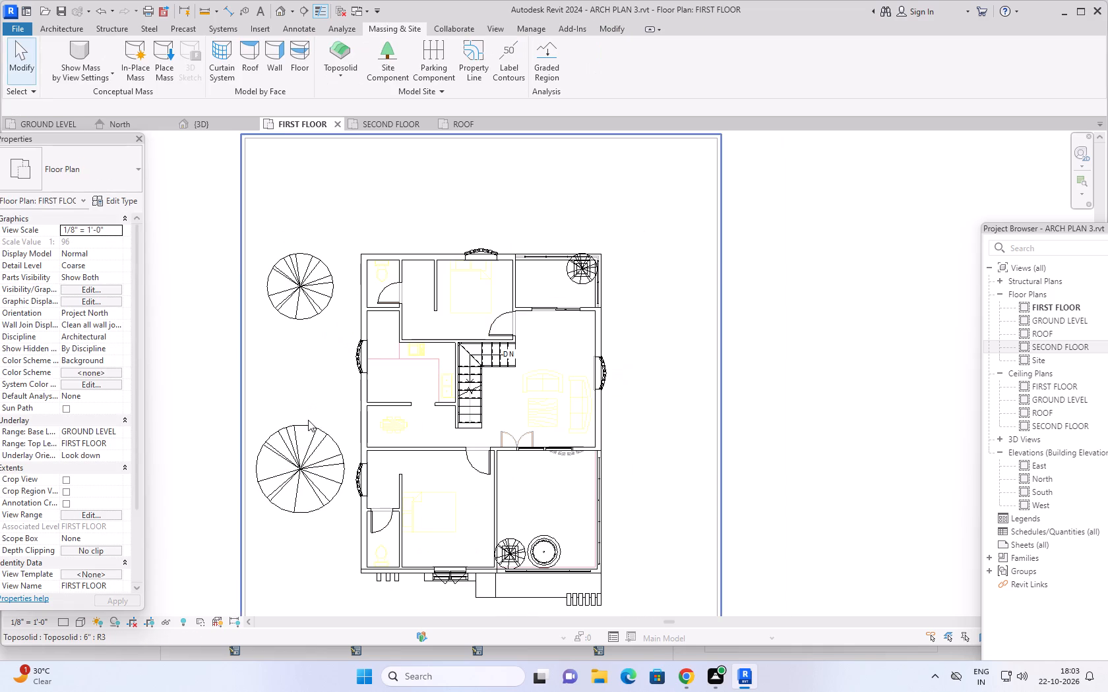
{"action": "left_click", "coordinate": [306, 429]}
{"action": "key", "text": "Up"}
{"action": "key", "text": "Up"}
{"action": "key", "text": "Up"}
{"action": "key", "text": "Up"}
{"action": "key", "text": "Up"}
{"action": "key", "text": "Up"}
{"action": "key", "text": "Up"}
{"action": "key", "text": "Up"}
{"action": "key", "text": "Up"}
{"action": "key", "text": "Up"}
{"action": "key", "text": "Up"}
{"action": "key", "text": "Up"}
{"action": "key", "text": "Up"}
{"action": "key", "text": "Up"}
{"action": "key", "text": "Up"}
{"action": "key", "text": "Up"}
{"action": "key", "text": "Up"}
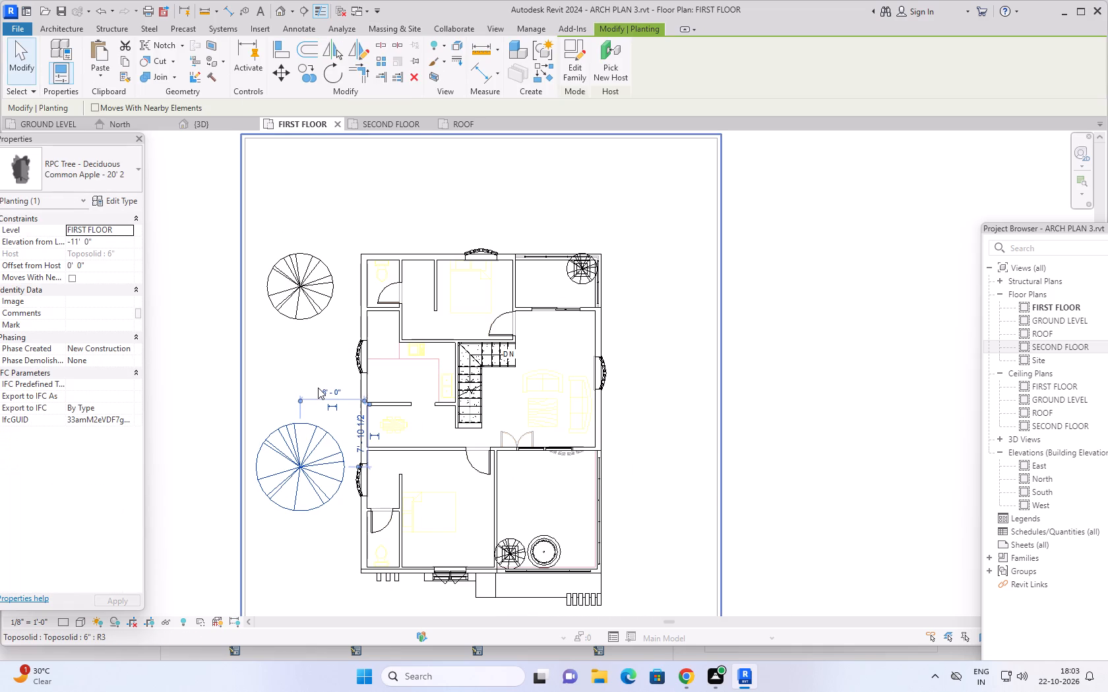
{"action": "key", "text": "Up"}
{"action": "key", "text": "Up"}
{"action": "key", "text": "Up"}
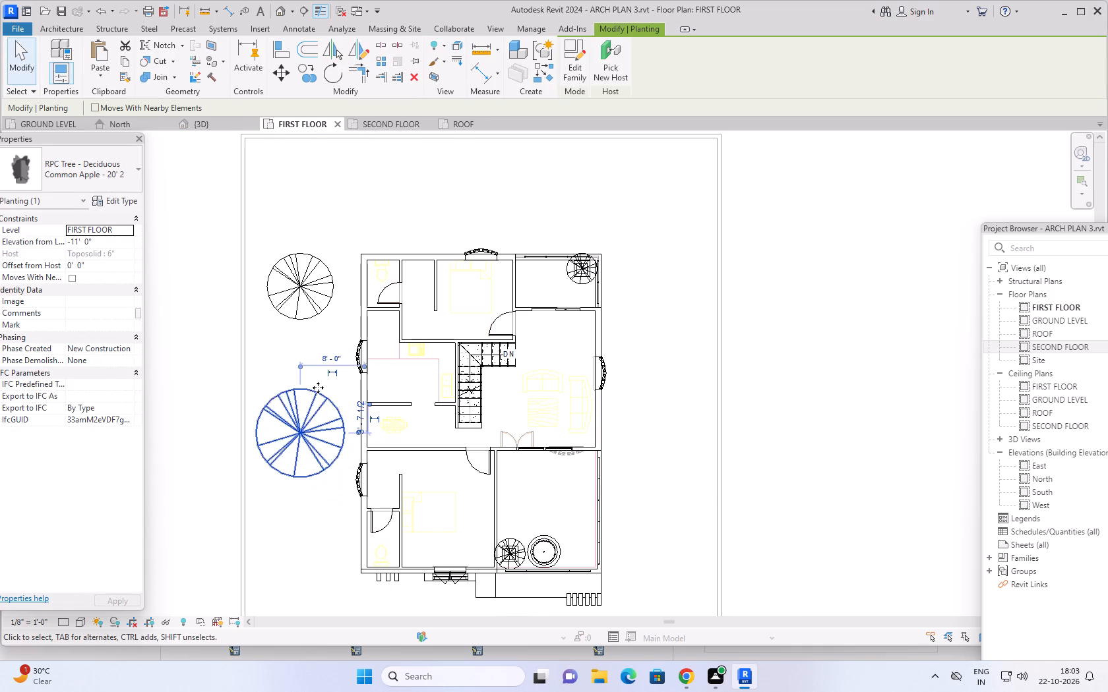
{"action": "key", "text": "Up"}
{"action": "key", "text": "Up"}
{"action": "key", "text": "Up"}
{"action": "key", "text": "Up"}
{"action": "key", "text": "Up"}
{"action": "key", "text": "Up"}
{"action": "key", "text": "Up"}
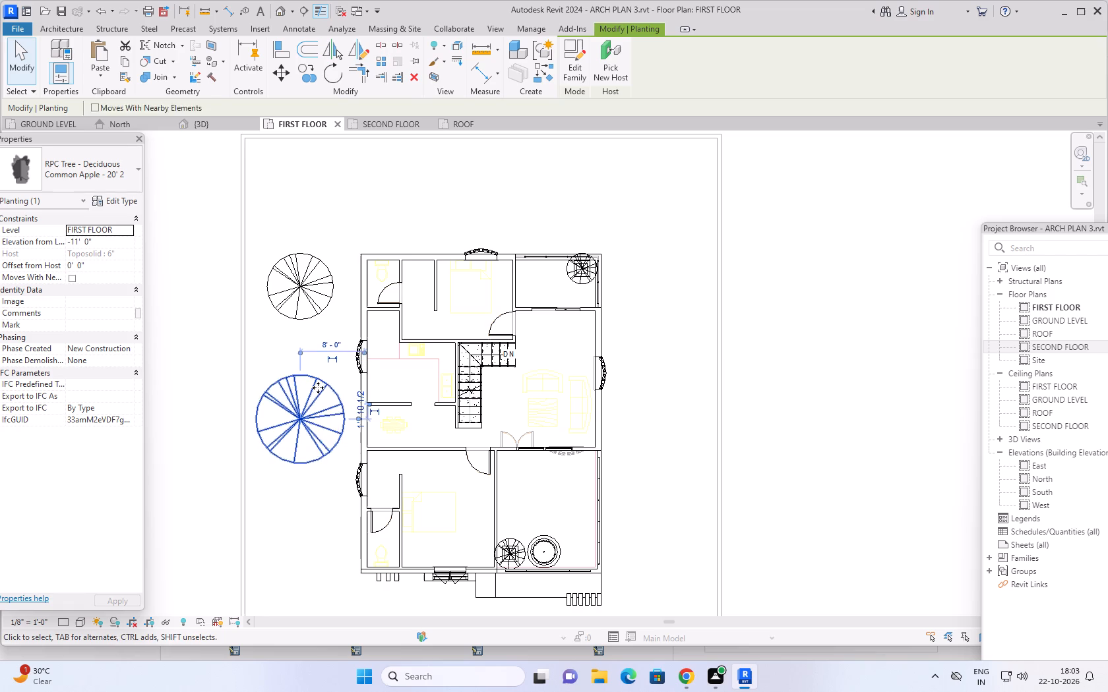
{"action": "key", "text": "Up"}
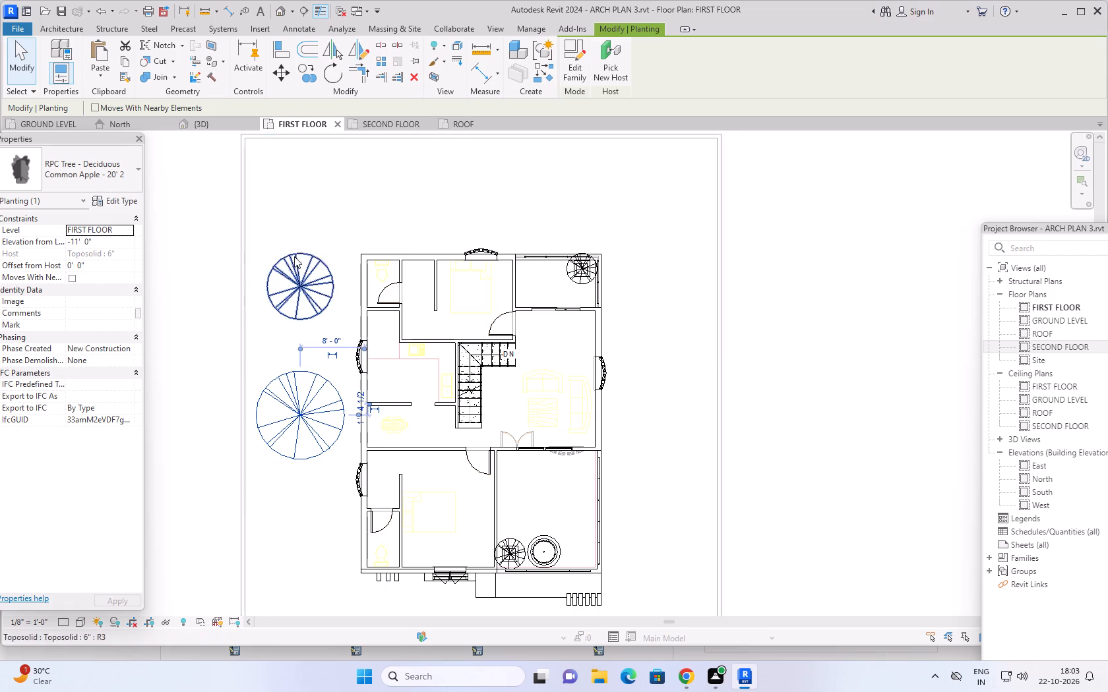
Examine the apple and cherry trees along the house's west side in the 3D view.
{"action": "left_click", "coordinate": [206, 127]}
{"action": "scroll", "coordinate": [513, 494], "scroll_direction": "down", "scroll_amount": 1}
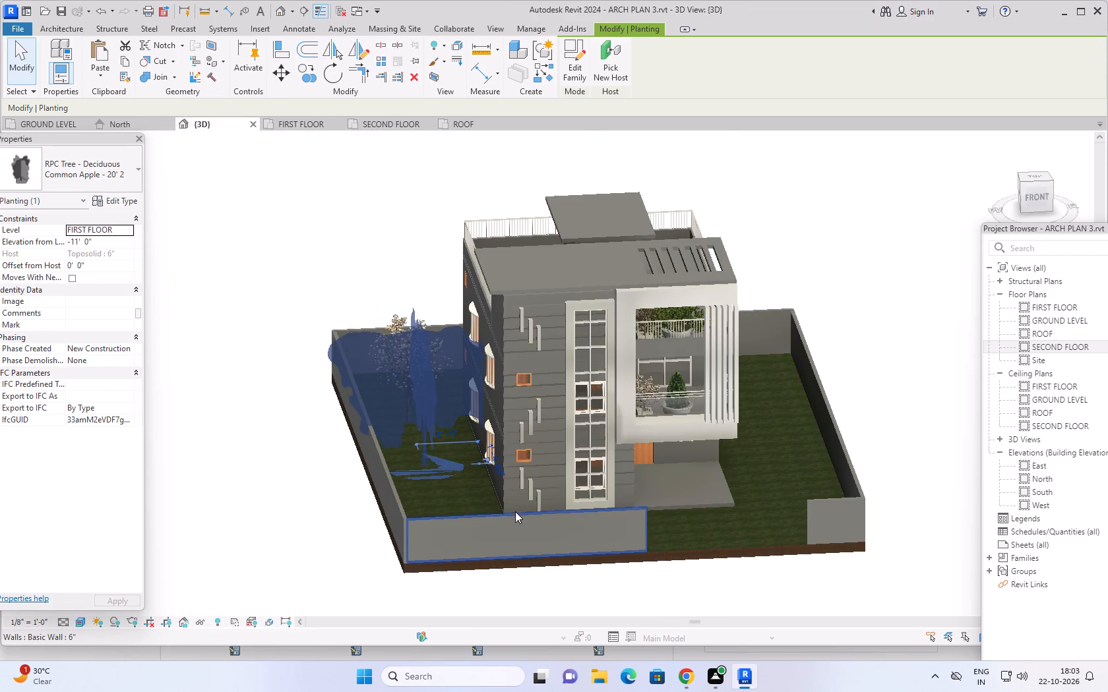
{"action": "left_click", "coordinate": [255, 464]}
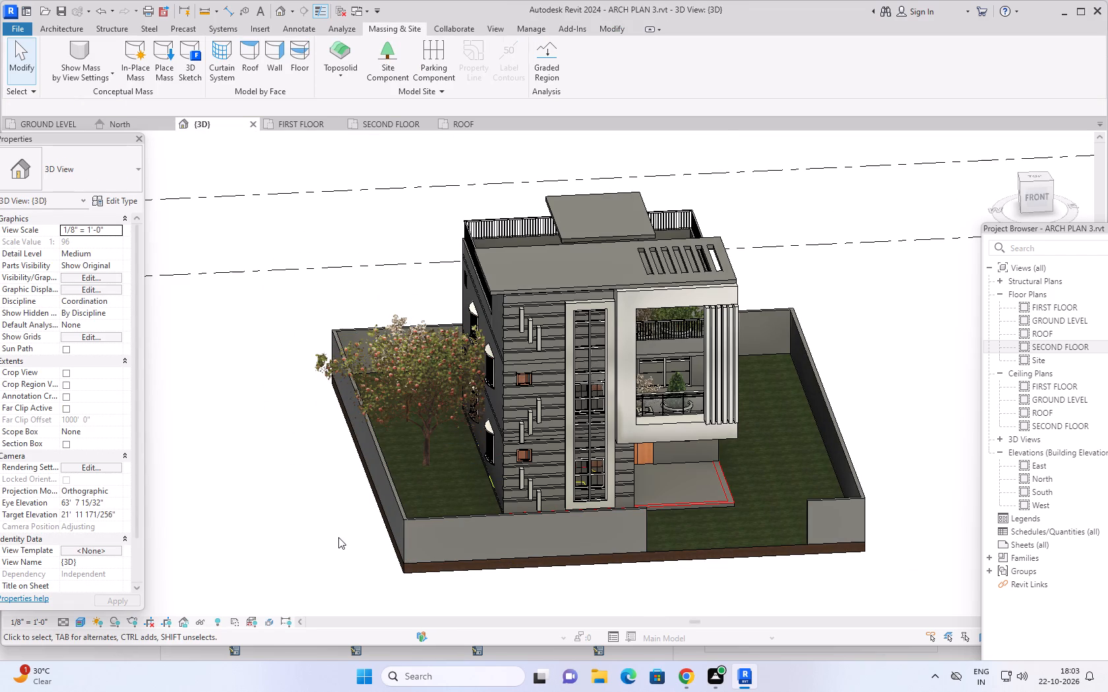
{"action": "middle_click_drag", "start_coordinate": [332, 533], "coordinate": [301, 504], "text": "shift"}
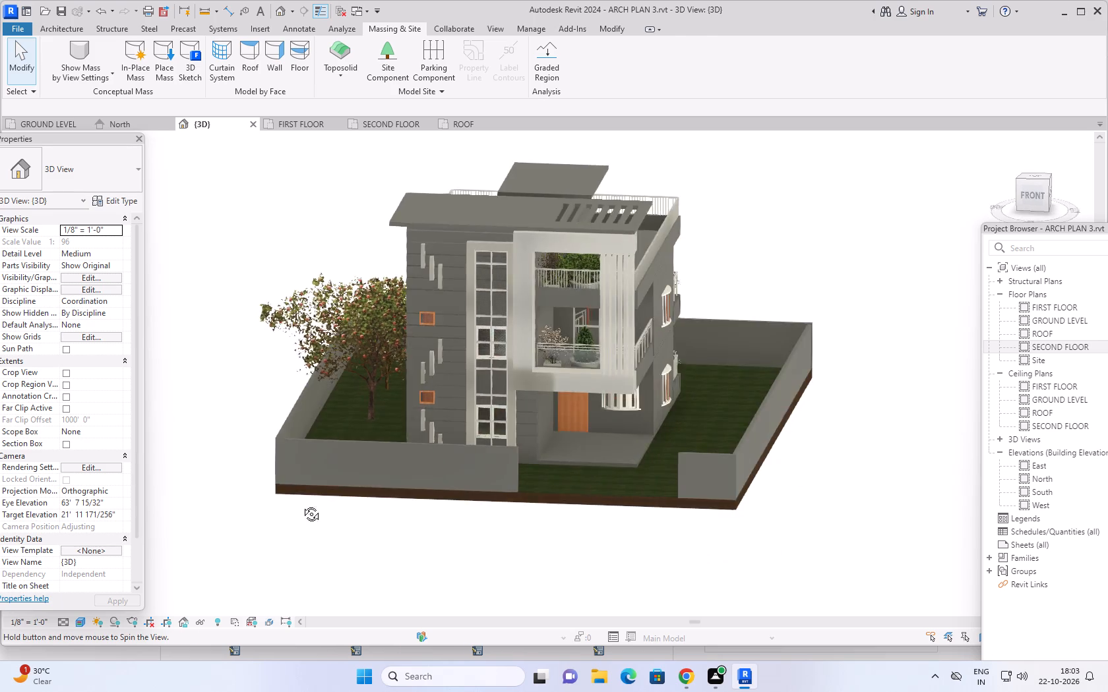
{"action": "middle_click_drag", "start_coordinate": [301, 504], "coordinate": [336, 514], "text": "shift"}
{"action": "scroll", "coordinate": [476, 353], "scroll_direction": "up", "scroll_amount": 4}
{"action": "scroll", "coordinate": [495, 405], "scroll_direction": "up", "scroll_amount": 3}
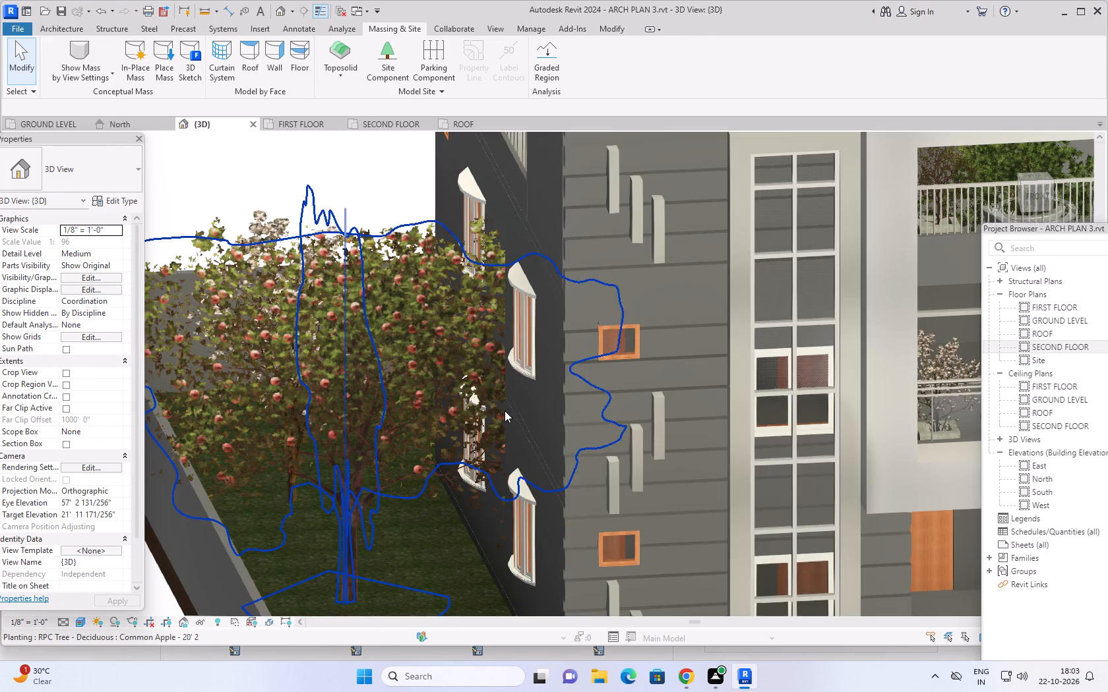
{"action": "middle_click_drag", "start_coordinate": [507, 408], "coordinate": [627, 463], "text": "shift"}
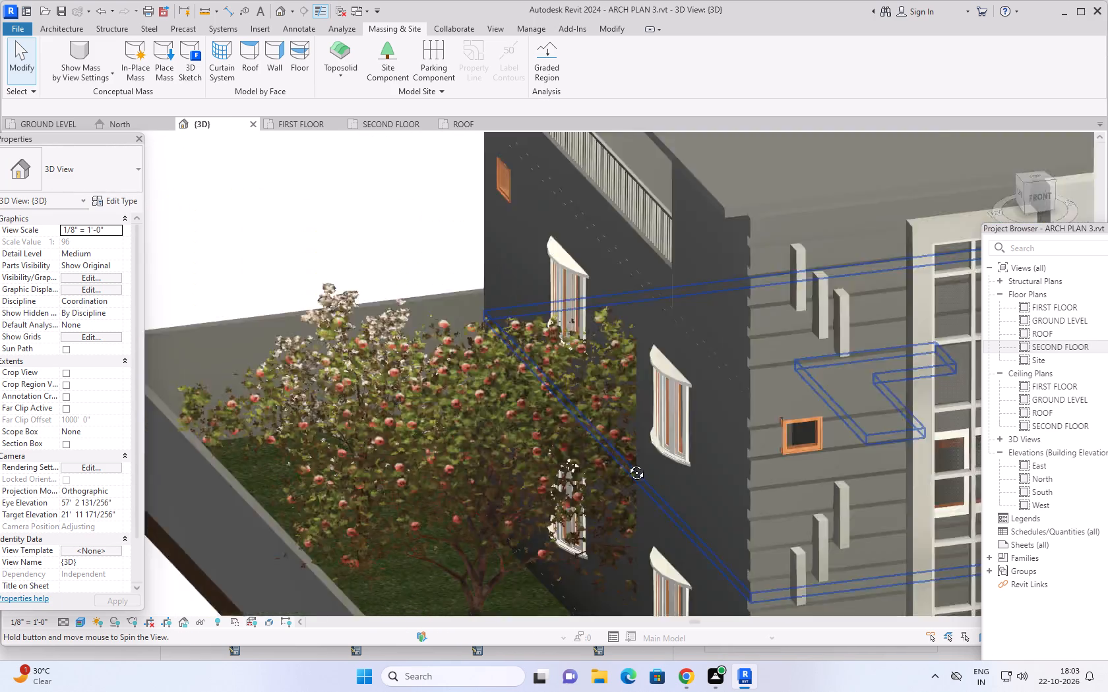
{"action": "middle_click_drag", "start_coordinate": [627, 463], "coordinate": [777, 443], "text": "shift"}
{"action": "scroll", "coordinate": [777, 443], "scroll_direction": "up", "scroll_amount": 1, "text": "shift"}
{"action": "middle_click_drag", "start_coordinate": [751, 443], "coordinate": [522, 293]}
{"action": "scroll", "coordinate": [749, 443], "scroll_direction": "down", "scroll_amount": 1}
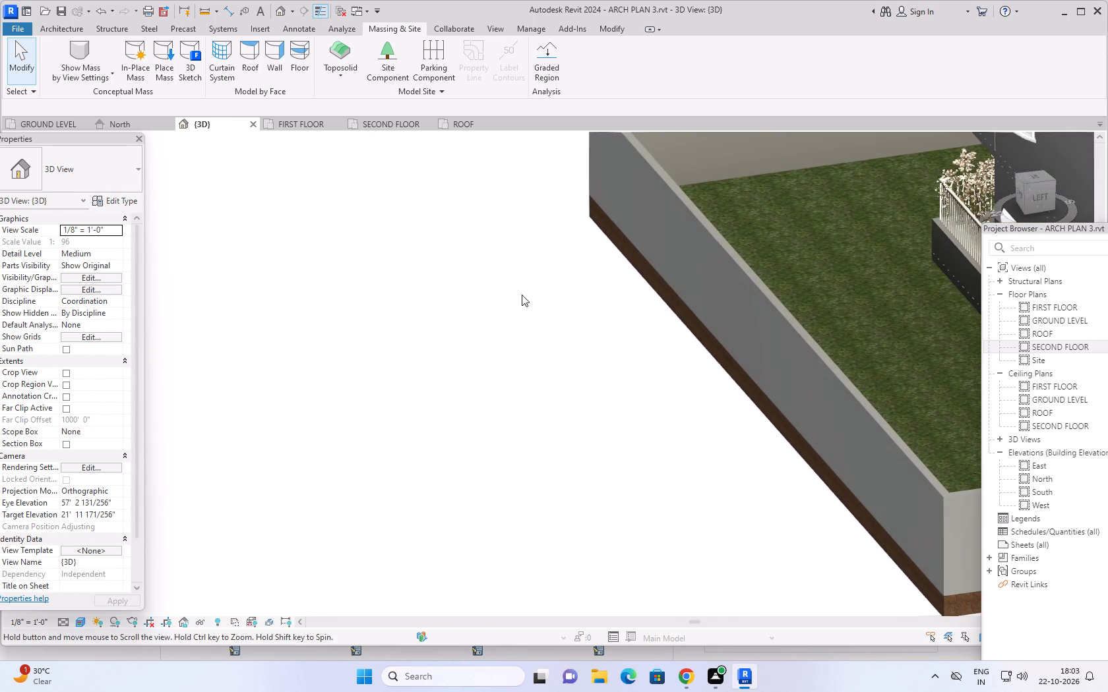
{"action": "middle_click_drag", "start_coordinate": [567, 389], "coordinate": [360, 377]}
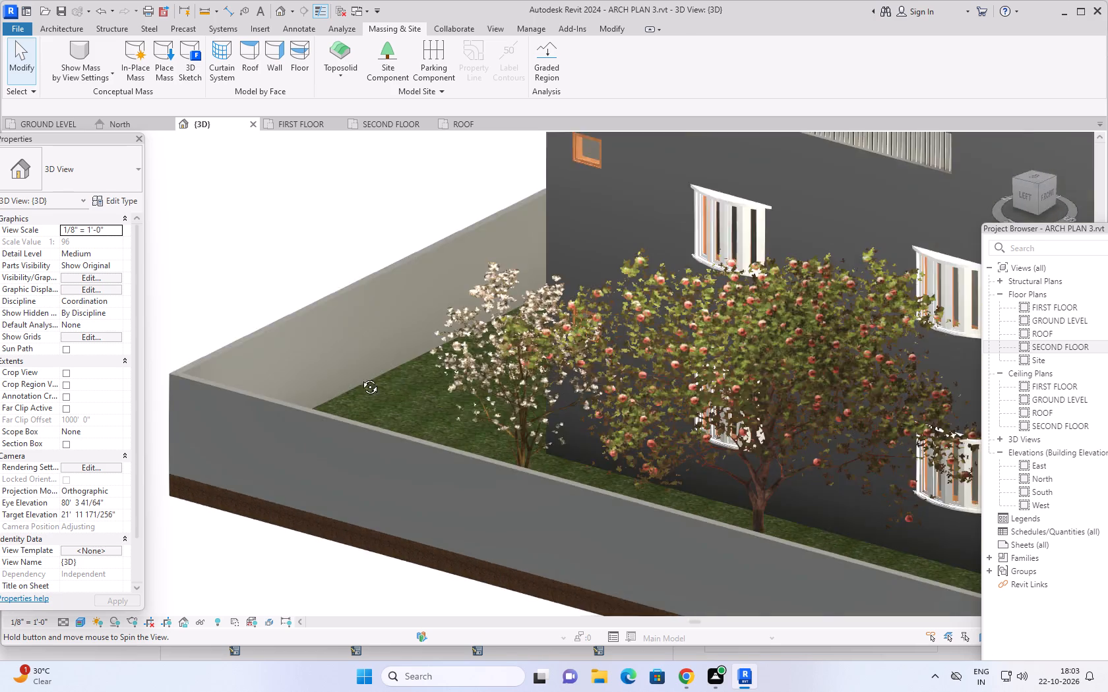
{"action": "middle_click_drag", "start_coordinate": [360, 377], "coordinate": [312, 390]}
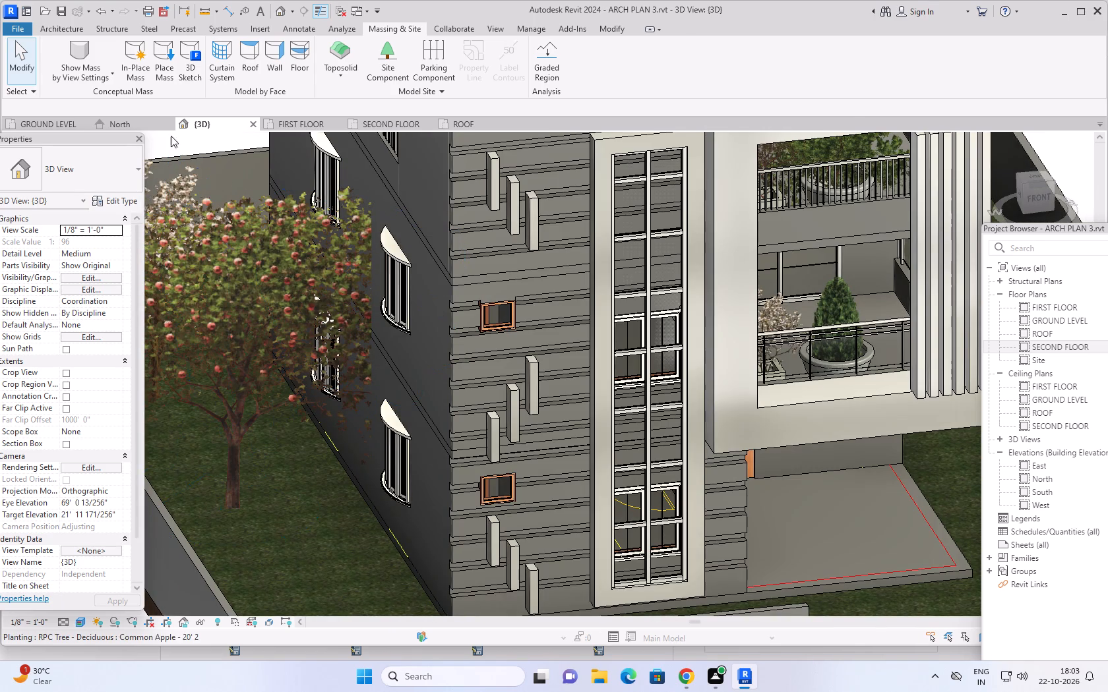
On the GROUND LEVEL plan, move the large Common Apple to the north lawn behind the bedroom, about 5' 10" inside the boundary wall.
{"action": "left_click", "coordinate": [49, 121]}
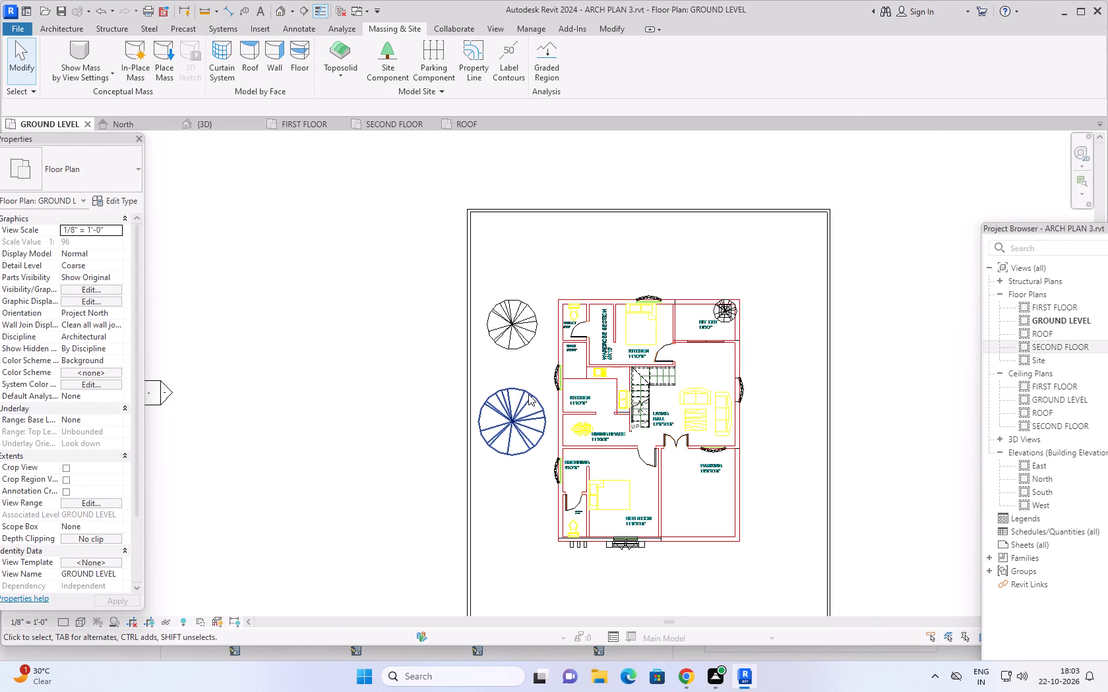
{"action": "left_click", "coordinate": [528, 393]}
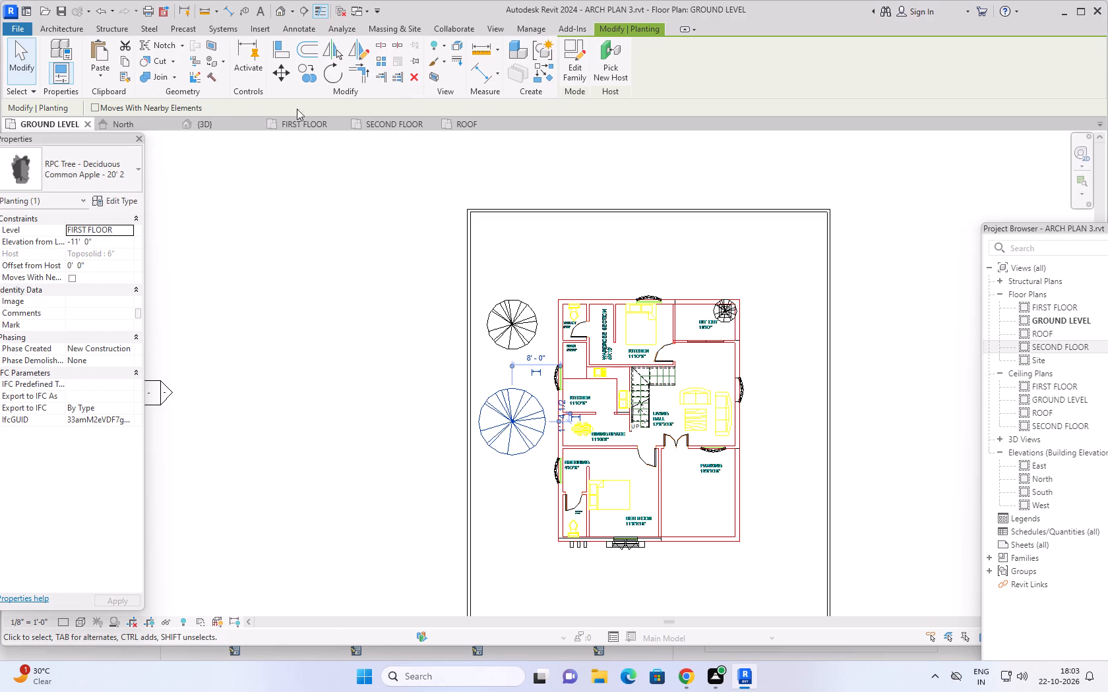
{"action": "left_click", "coordinate": [279, 72]}
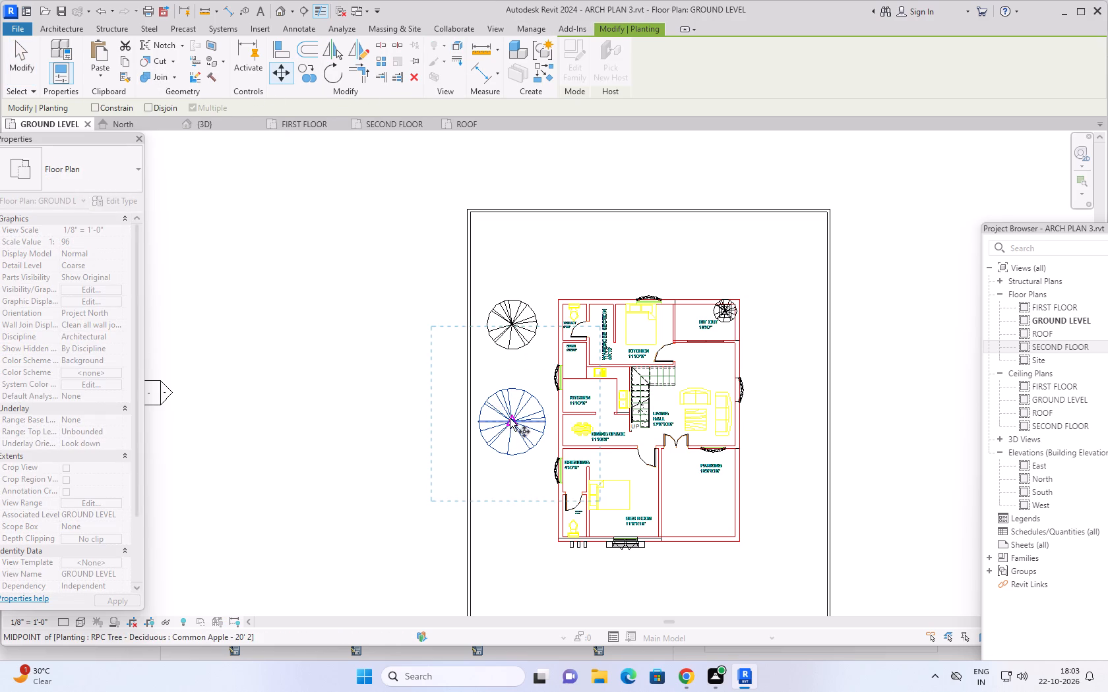
{"action": "left_click", "coordinate": [510, 418]}
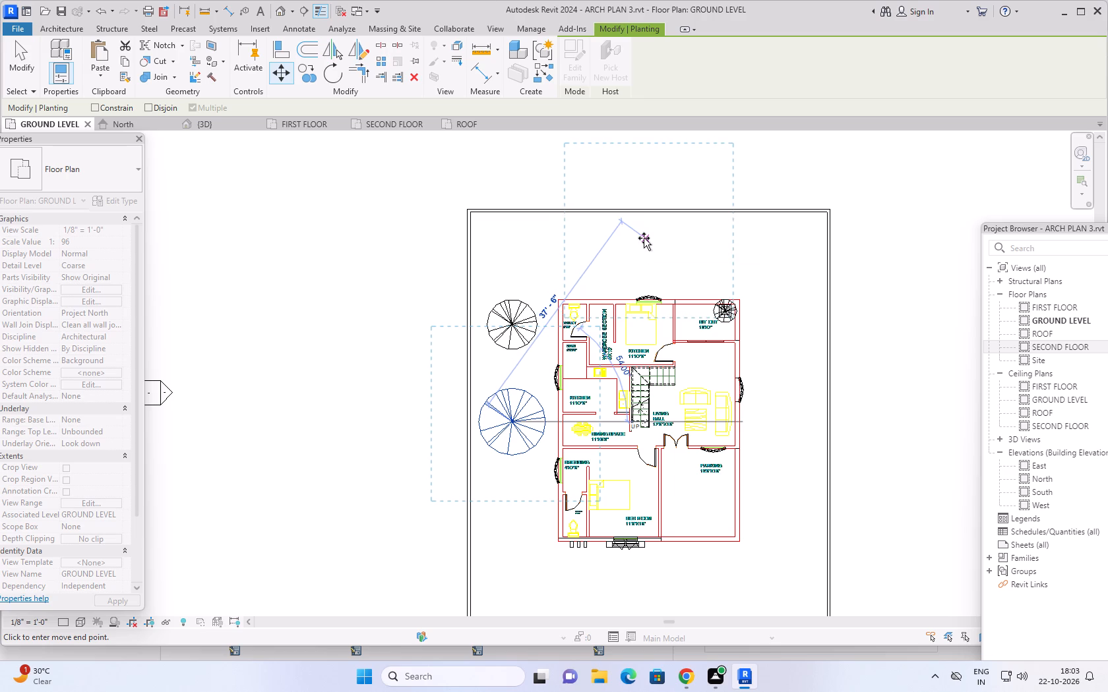
{"action": "left_click", "coordinate": [644, 238]}
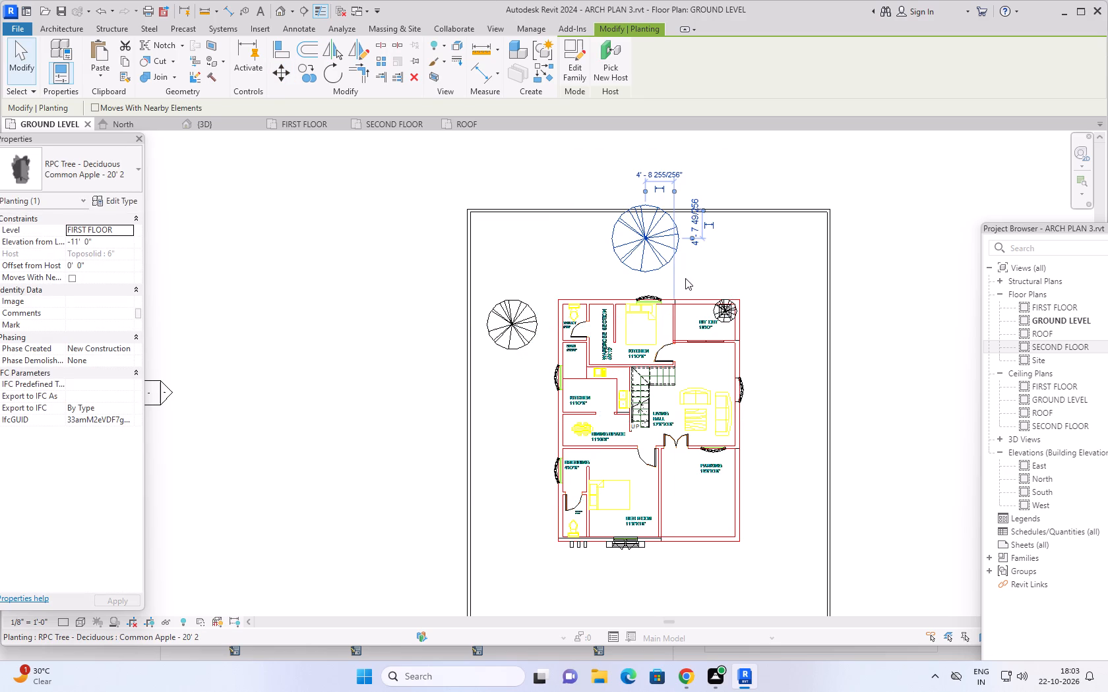
{"action": "key", "text": "Down"}
{"action": "key", "text": "Down"}
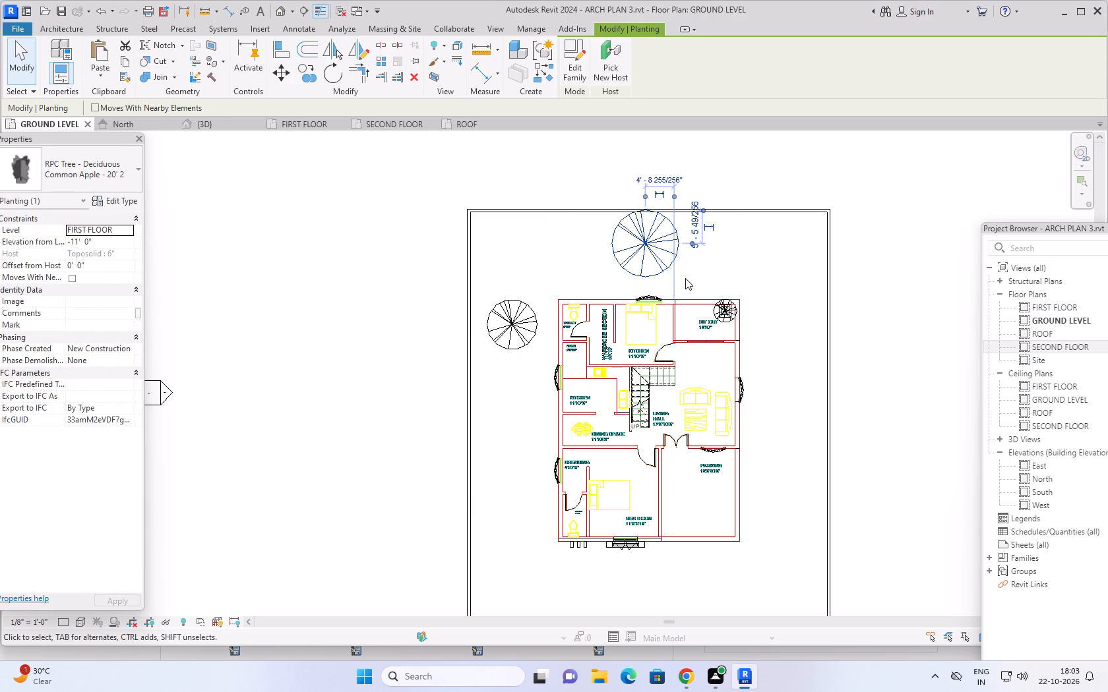
{"action": "key", "text": "Down"}
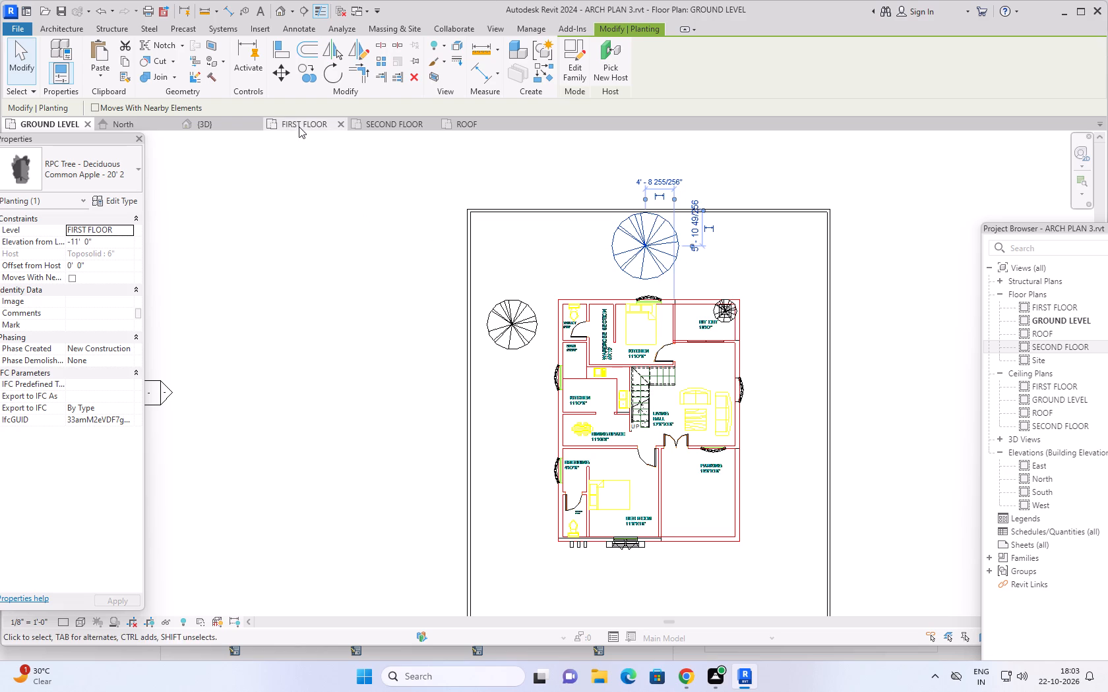
Examine the relocated apple tree and the whole landscaped site from the back, sides and front in the 3D view.
{"action": "left_click", "coordinate": [219, 123]}
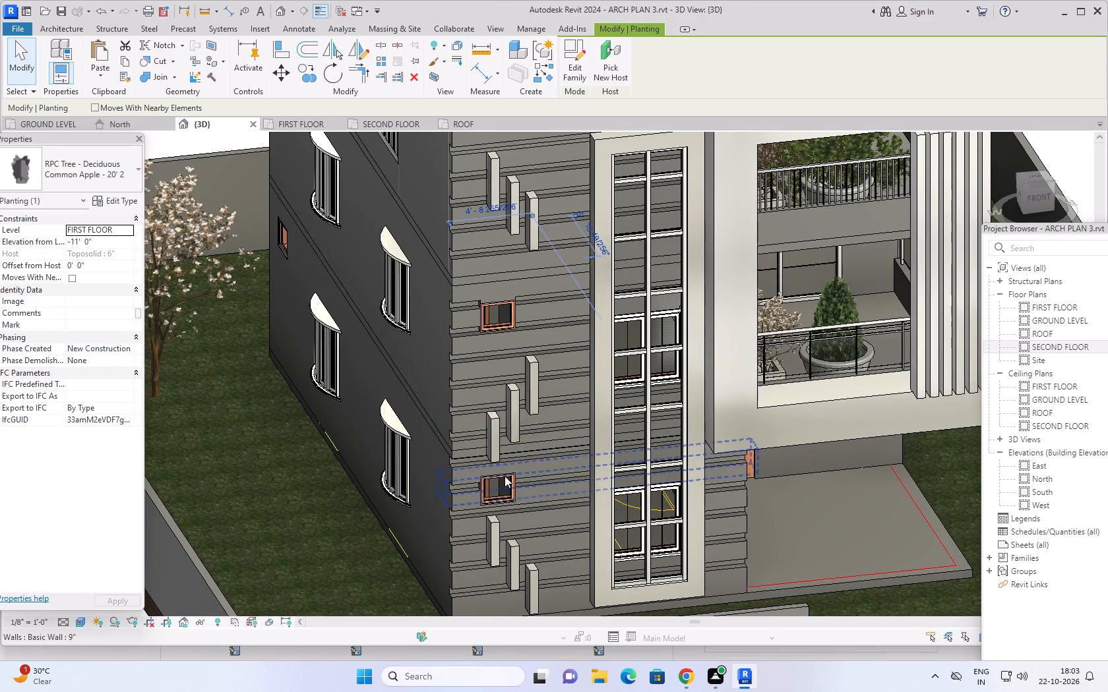
{"action": "scroll", "coordinate": [351, 447], "scroll_direction": "down", "scroll_amount": 2}
{"action": "middle_click_drag", "start_coordinate": [319, 436], "coordinate": [464, 467], "text": "shift"}
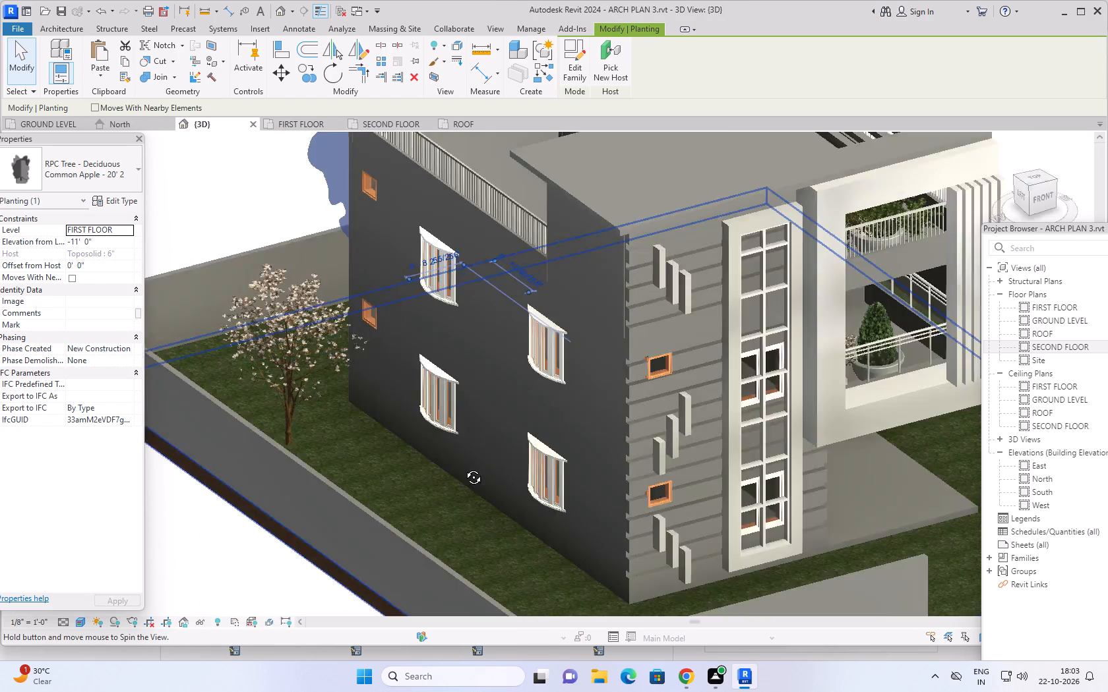
{"action": "middle_click_drag", "start_coordinate": [464, 467], "coordinate": [625, 463], "text": "shift"}
{"action": "left_click", "coordinate": [456, 454]}
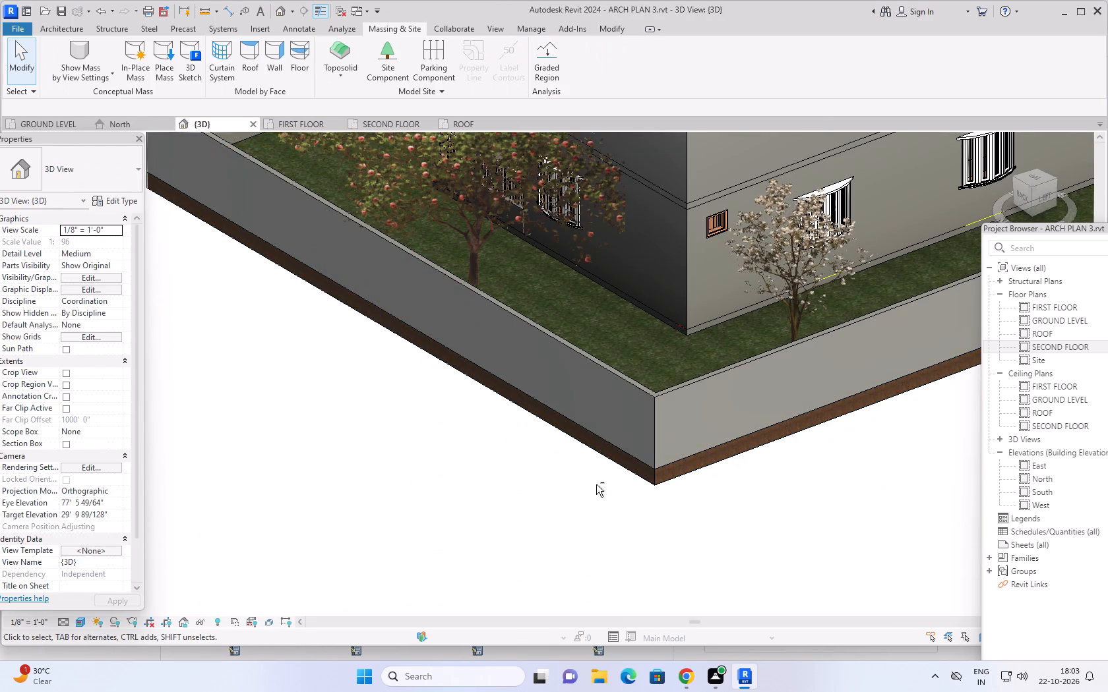
{"action": "middle_click_drag", "start_coordinate": [586, 481], "coordinate": [789, 391], "text": "shift"}
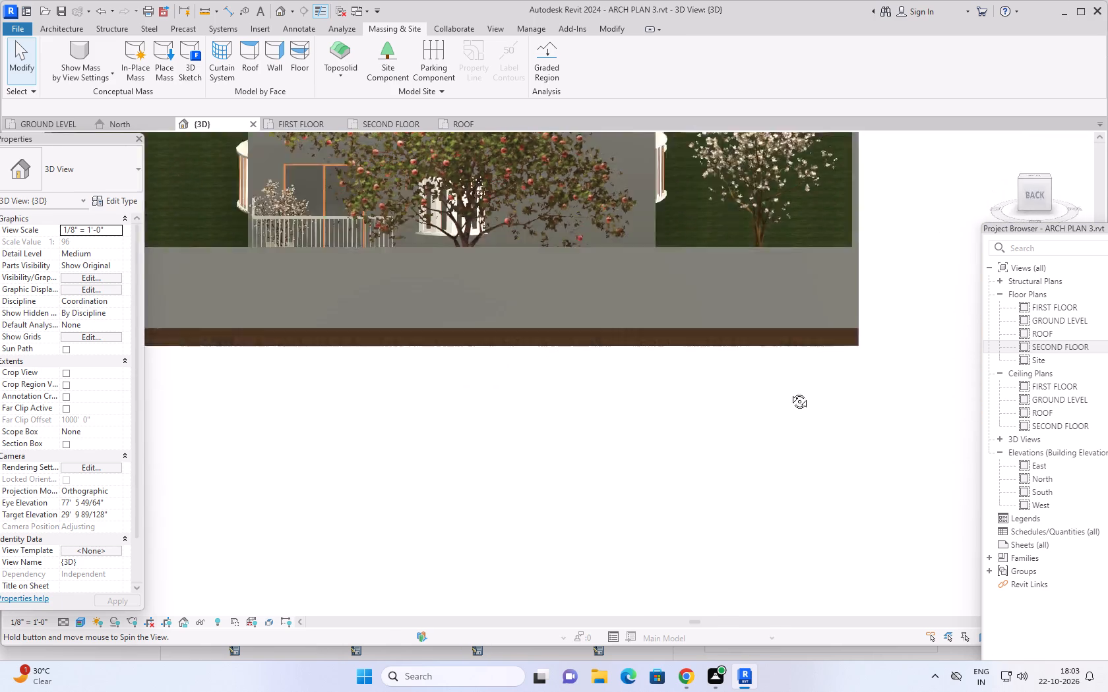
{"action": "middle_click_drag", "start_coordinate": [789, 391], "coordinate": [871, 357], "text": "shift"}
{"action": "scroll", "coordinate": [512, 434], "scroll_direction": "down", "scroll_amount": 6}
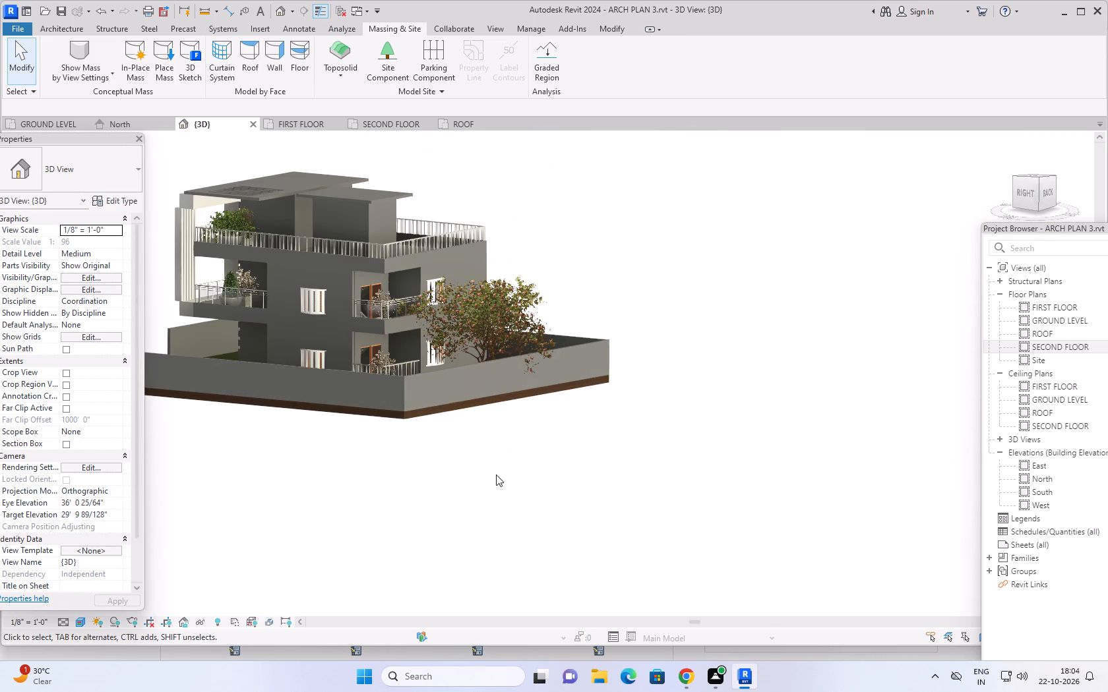
{"action": "middle_click_drag", "start_coordinate": [424, 478], "coordinate": [489, 500], "text": "shift"}
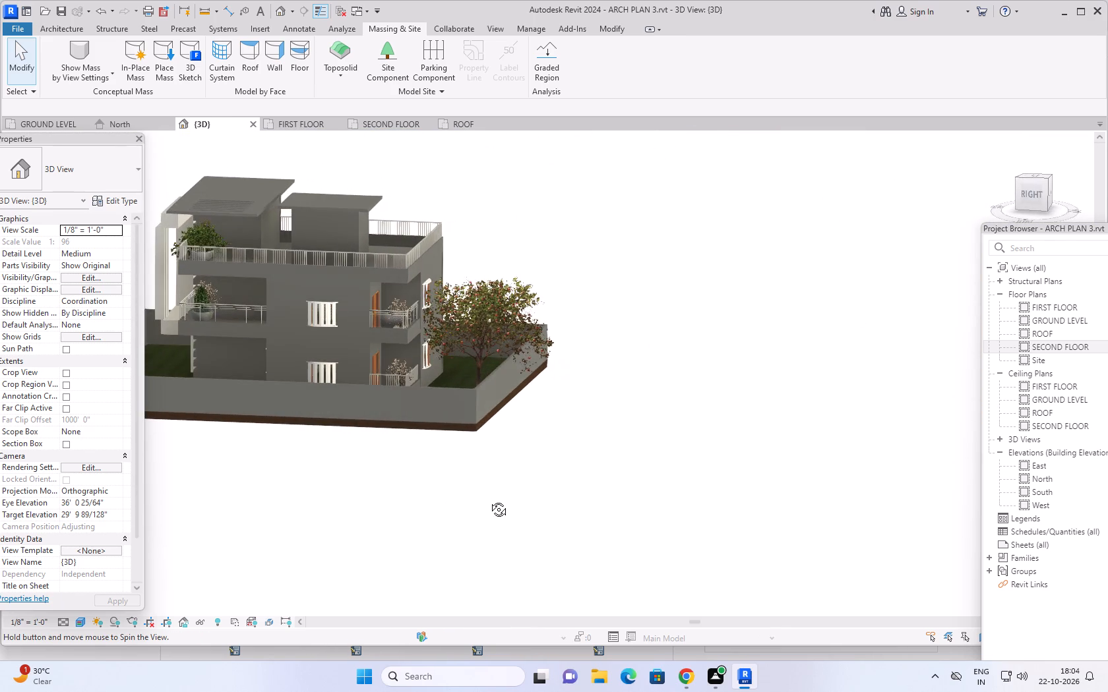
{"action": "middle_click_drag", "start_coordinate": [489, 500], "coordinate": [350, 521], "text": "shift"}
{"action": "middle_click_drag", "start_coordinate": [600, 453], "coordinate": [497, 483], "text": "shift"}
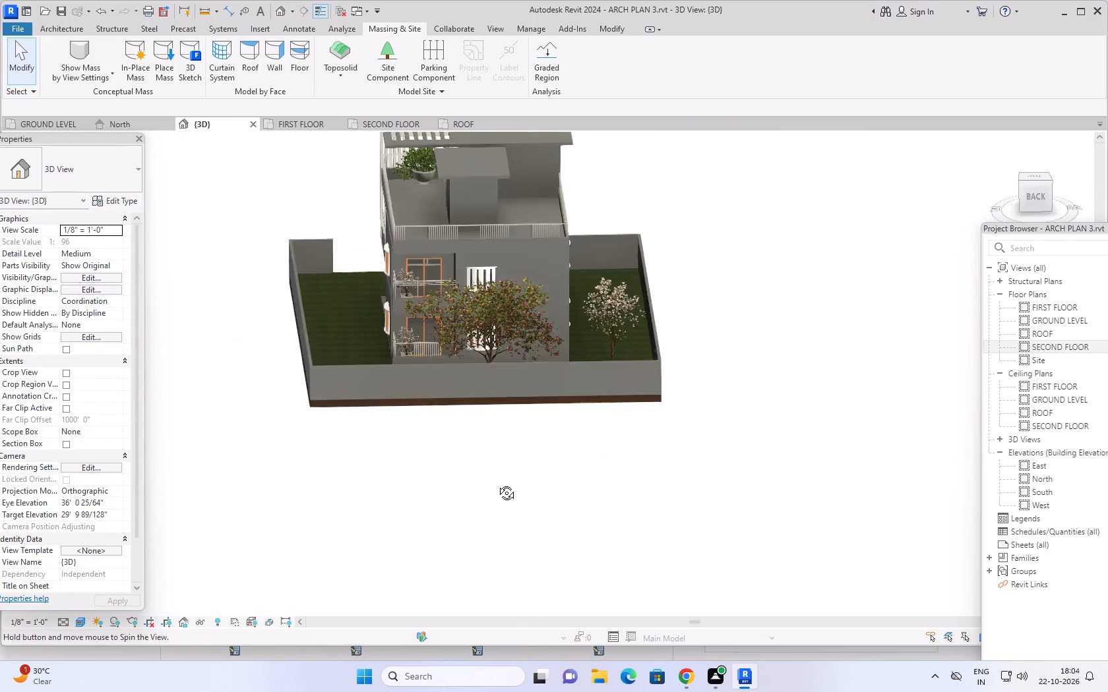
{"action": "middle_click_drag", "start_coordinate": [497, 483], "coordinate": [365, 453], "text": "shift"}
{"action": "middle_click_drag", "start_coordinate": [663, 494], "coordinate": [388, 459], "text": "shift"}
{"action": "middle_click_drag", "start_coordinate": [634, 486], "coordinate": [609, 550], "text": "shift"}
{"action": "scroll", "coordinate": [618, 475], "scroll_direction": "up", "scroll_amount": 3}
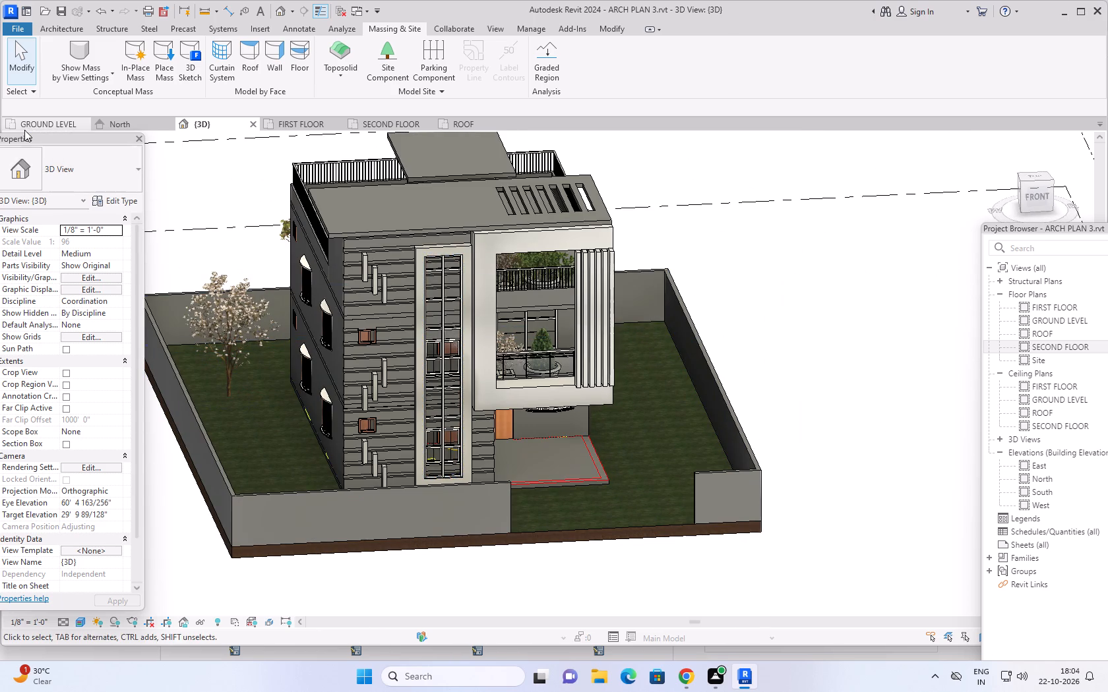
On the GROUND LEVEL plan, start an architectural column and duplicate the 24" x 24" Rectangular Column type as 8'x8'.
{"action": "left_click", "coordinate": [44, 125]}
{"action": "middle_click_drag", "start_coordinate": [624, 562], "coordinate": [615, 369]}
{"action": "scroll", "coordinate": [651, 403], "scroll_direction": "up", "scroll_amount": 2}
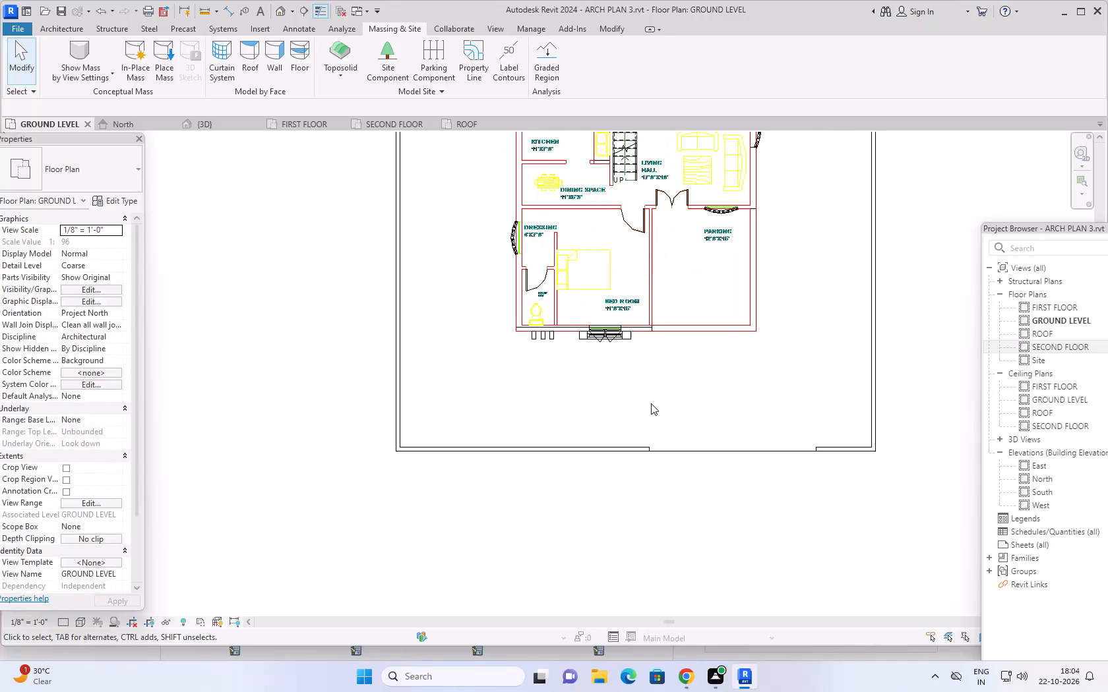
{"action": "scroll", "coordinate": [651, 403], "scroll_direction": "up", "scroll_amount": 2}
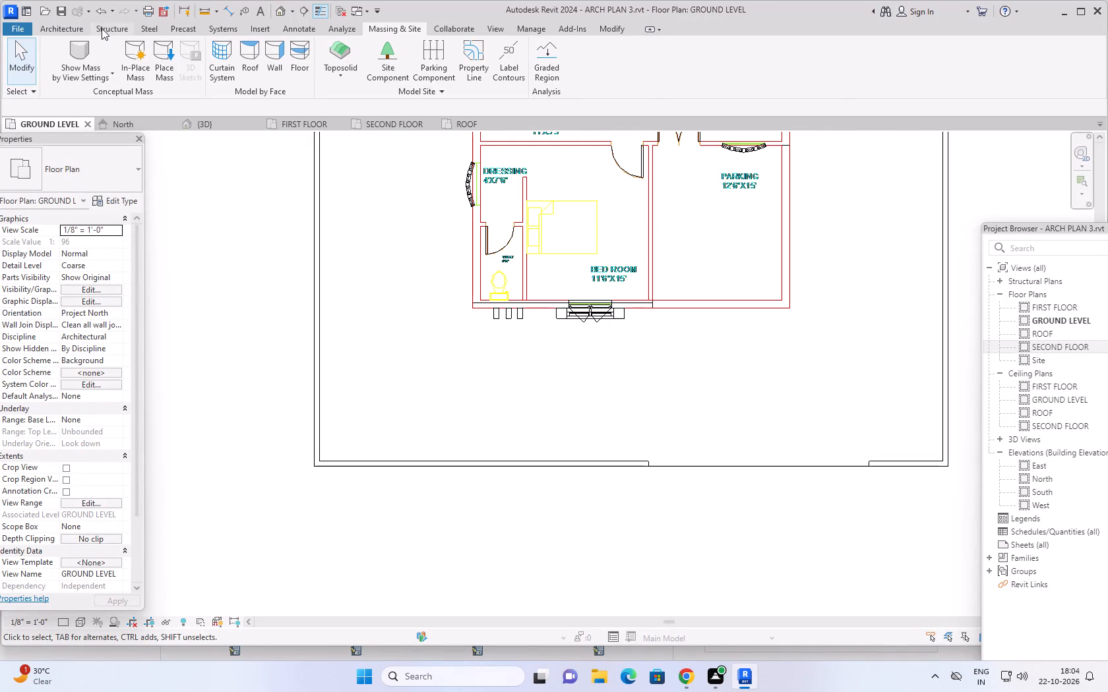
{"action": "left_click", "coordinate": [76, 30]}
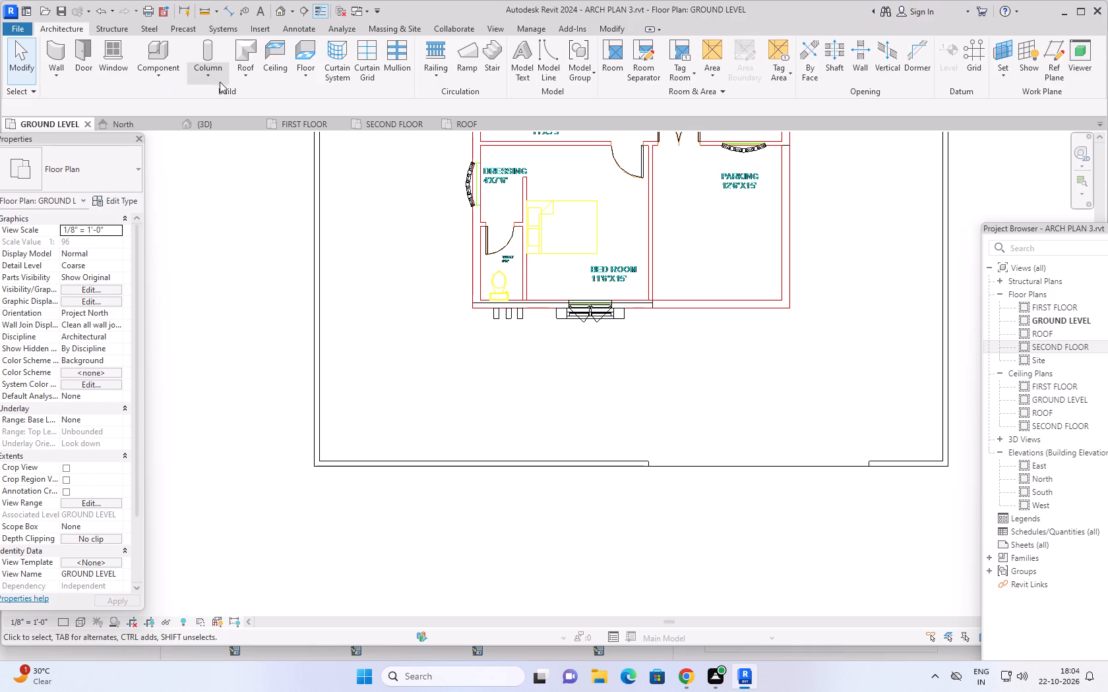
{"action": "left_click", "coordinate": [212, 79]}
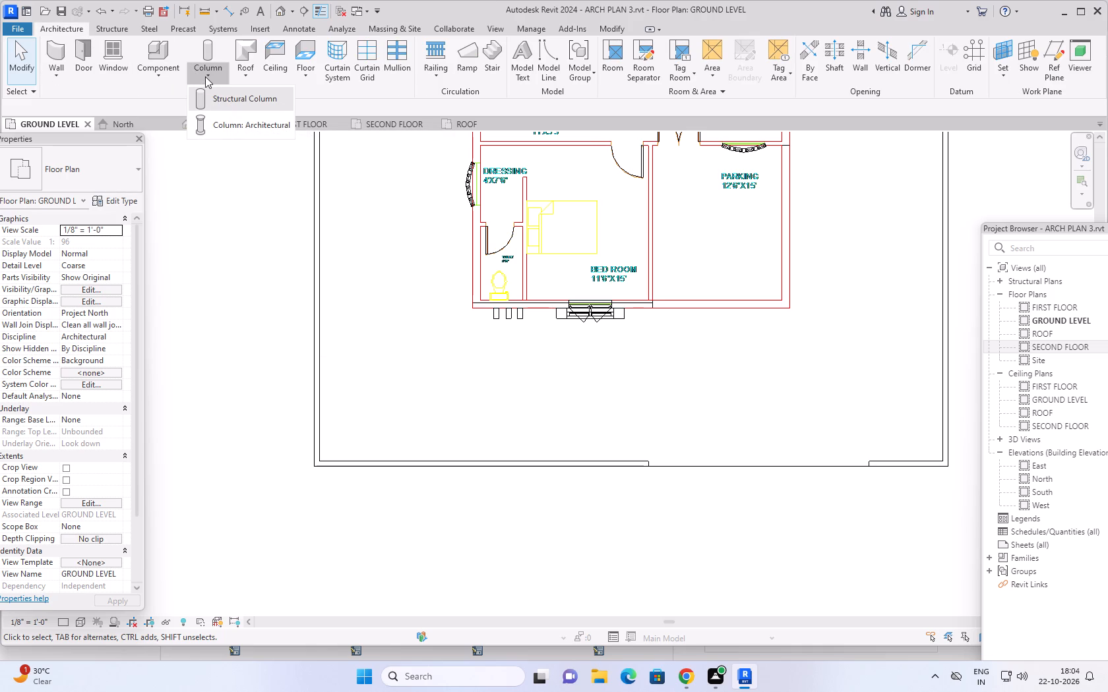
{"action": "left_click", "coordinate": [235, 126]}
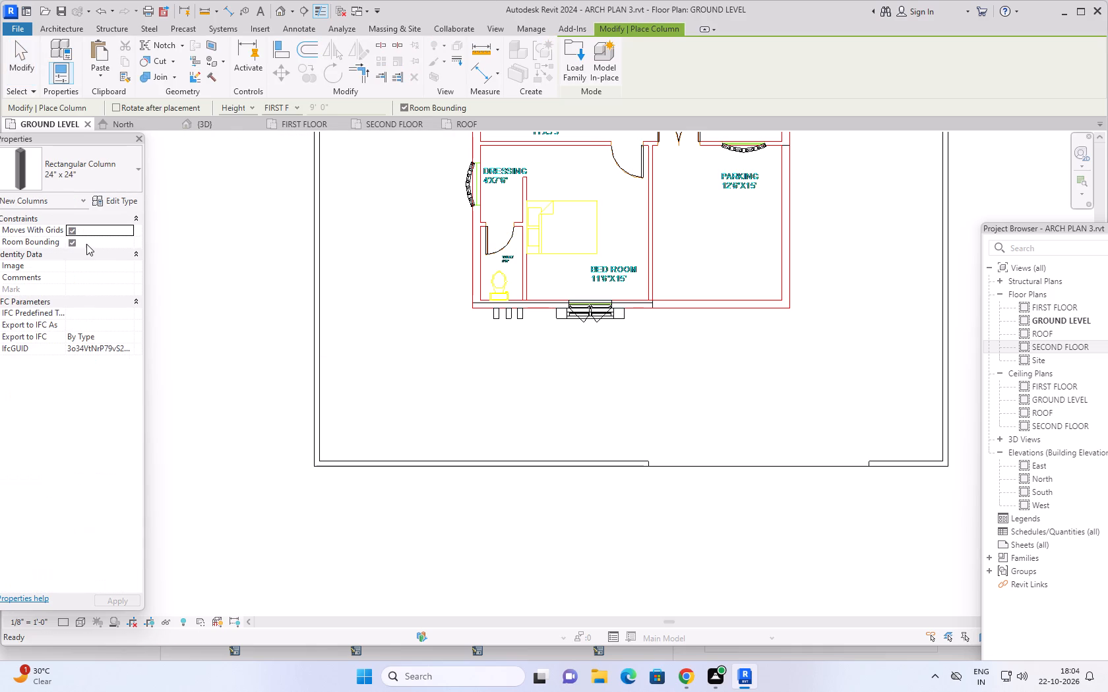
{"action": "left_click", "coordinate": [108, 200]}
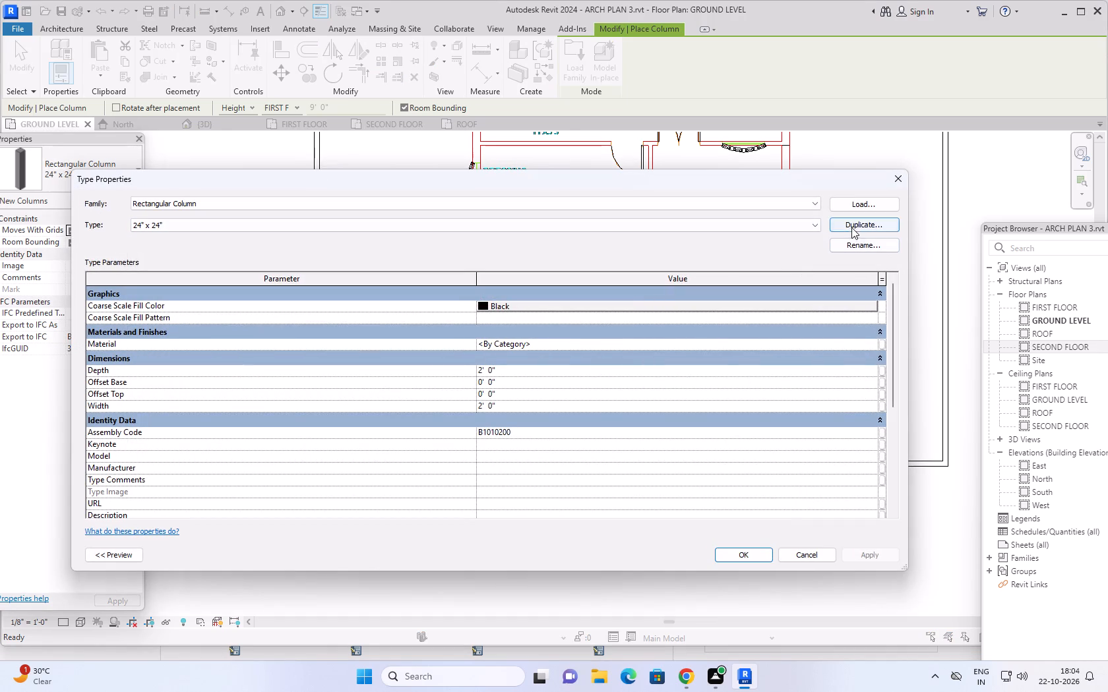
{"action": "left_click", "coordinate": [854, 225]}
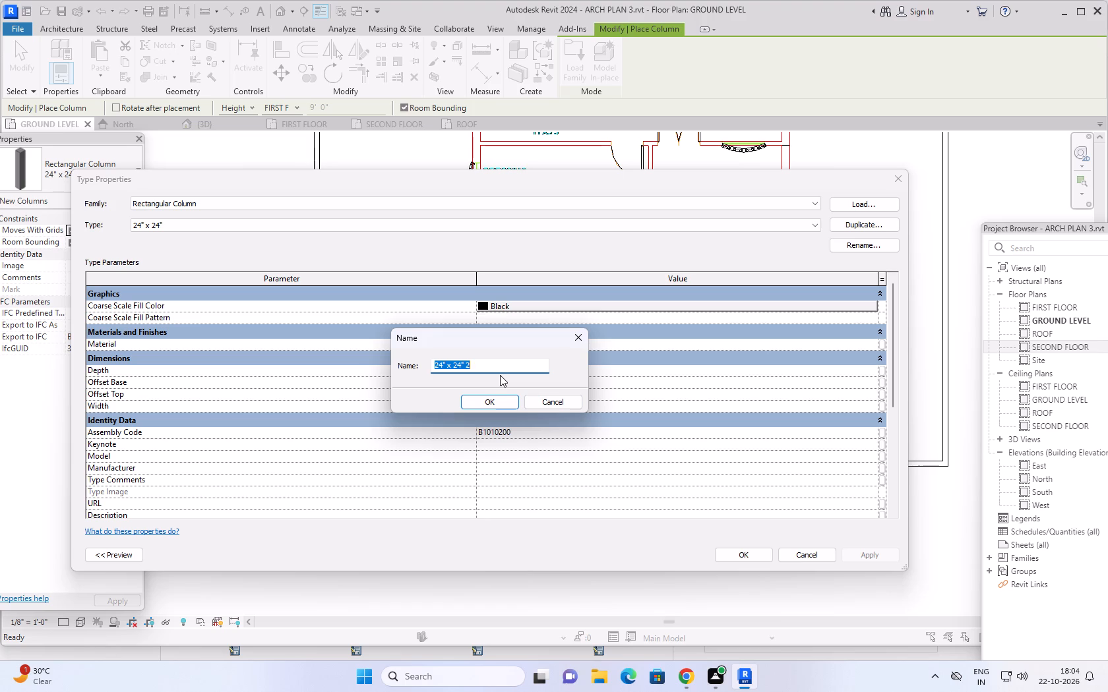
{"action": "key", "text": "BackSpace"}
{"action": "key", "text": "8"}
{"action": "key", "text": "apostrophe"}
{"action": "type", "text": "x8'"}
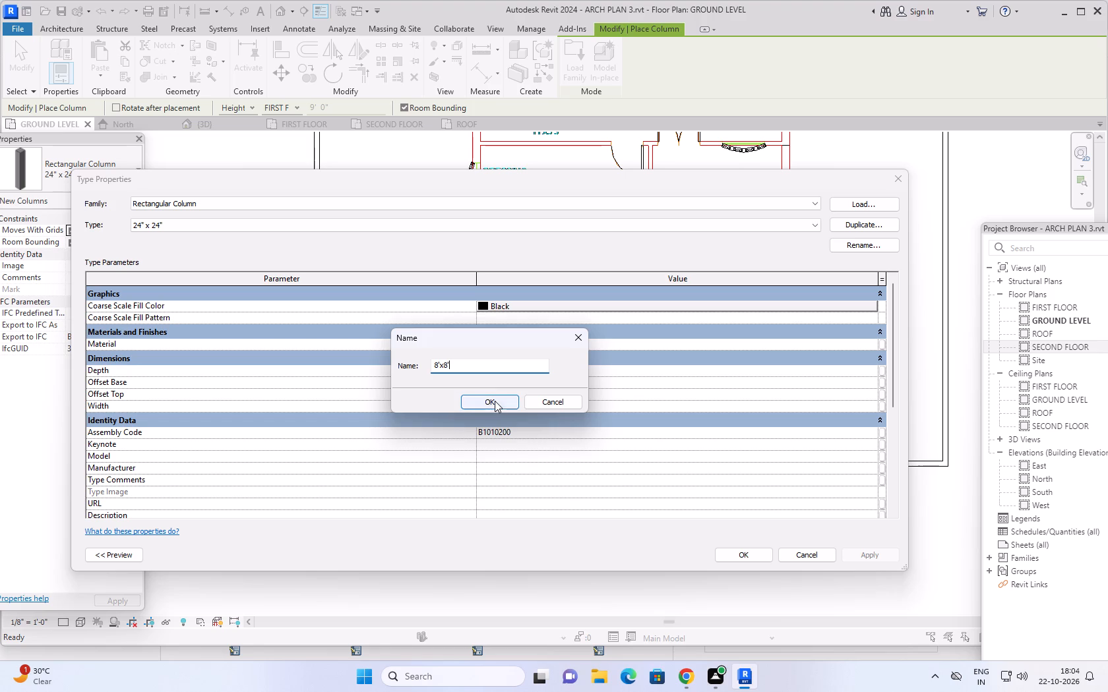
{"action": "left_click", "coordinate": [495, 401]}
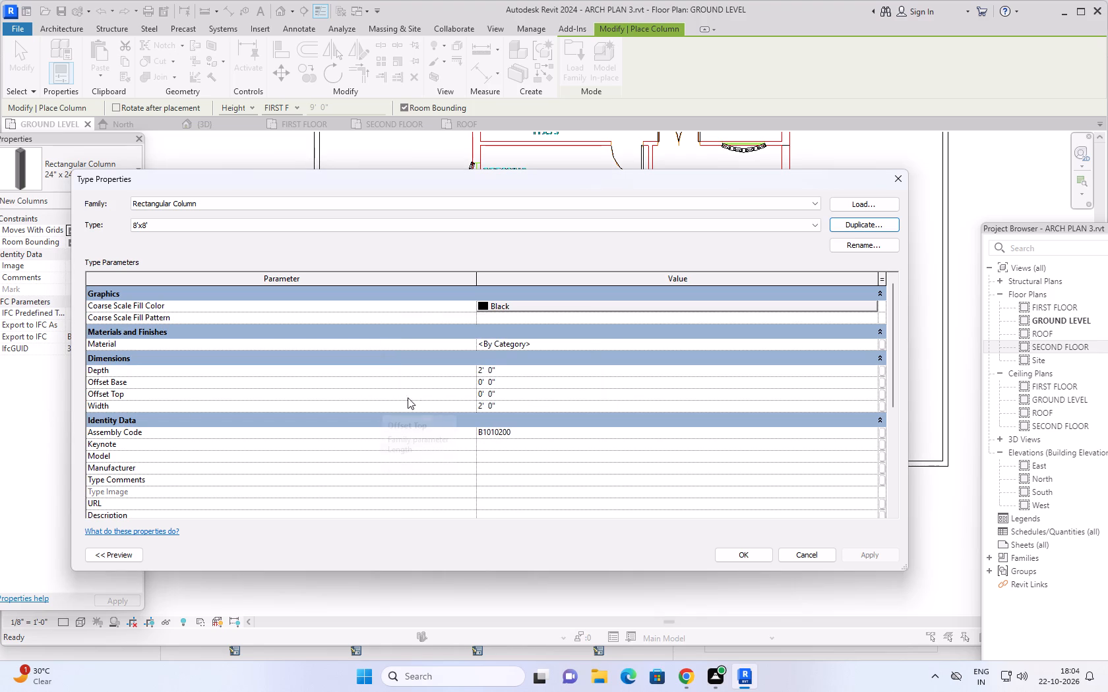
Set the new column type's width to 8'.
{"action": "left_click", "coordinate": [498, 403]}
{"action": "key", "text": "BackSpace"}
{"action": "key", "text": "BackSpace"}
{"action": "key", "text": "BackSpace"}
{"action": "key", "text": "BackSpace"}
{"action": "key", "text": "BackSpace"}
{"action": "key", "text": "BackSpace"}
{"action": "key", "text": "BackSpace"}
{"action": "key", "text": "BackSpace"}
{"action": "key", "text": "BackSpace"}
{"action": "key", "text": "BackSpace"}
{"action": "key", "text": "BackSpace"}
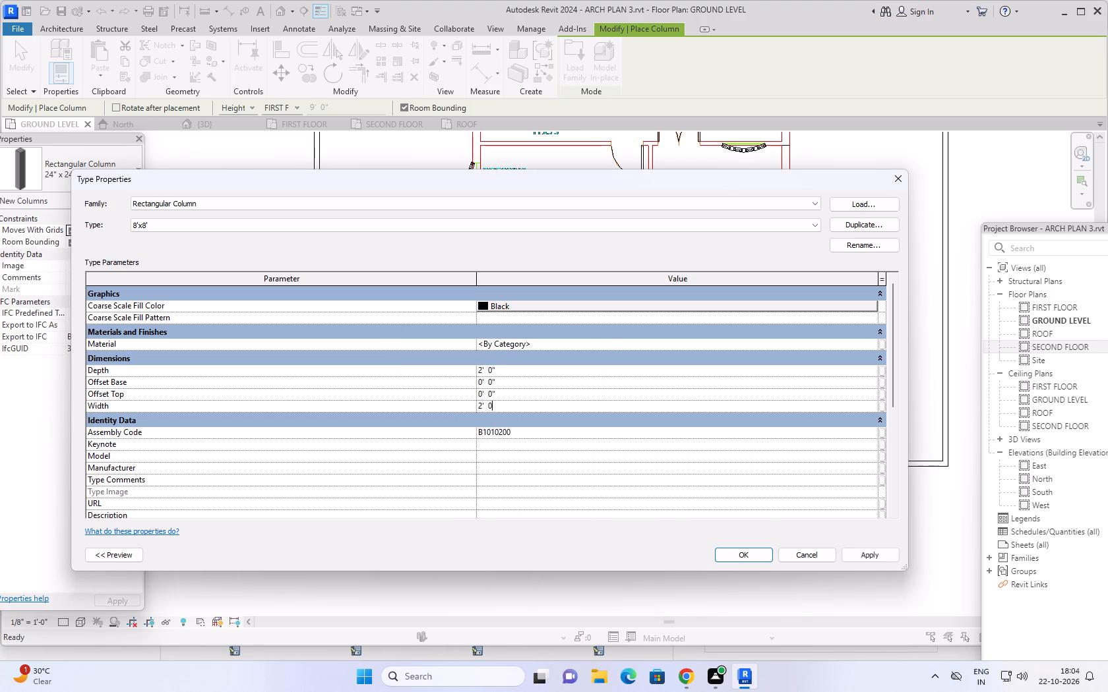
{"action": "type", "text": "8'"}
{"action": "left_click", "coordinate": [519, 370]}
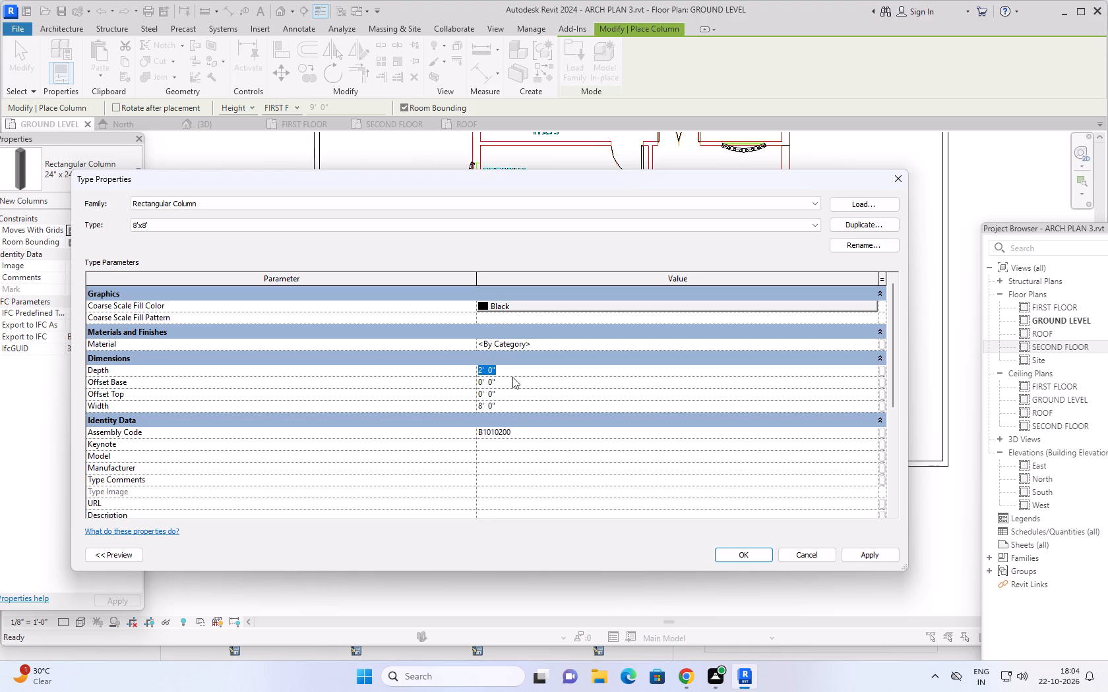
Set both the width and the depth of the column type to 8".
{"action": "left_click", "coordinate": [508, 408]}
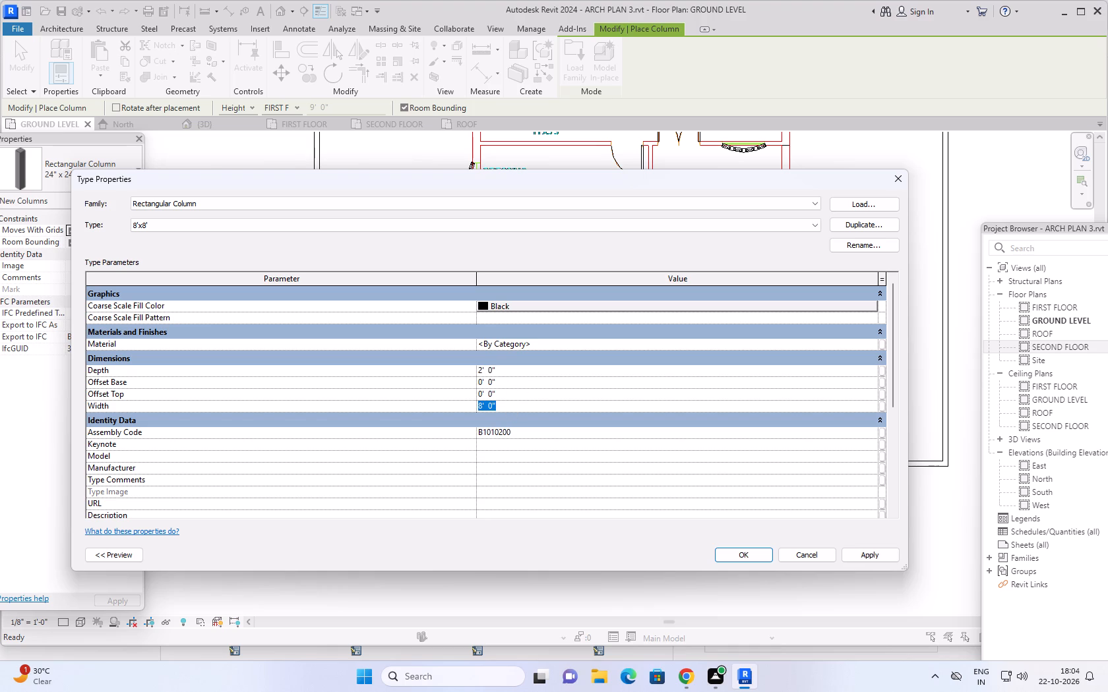
{"action": "key", "text": "8"}
{"action": "key", "text": "shift+quotedbl"}
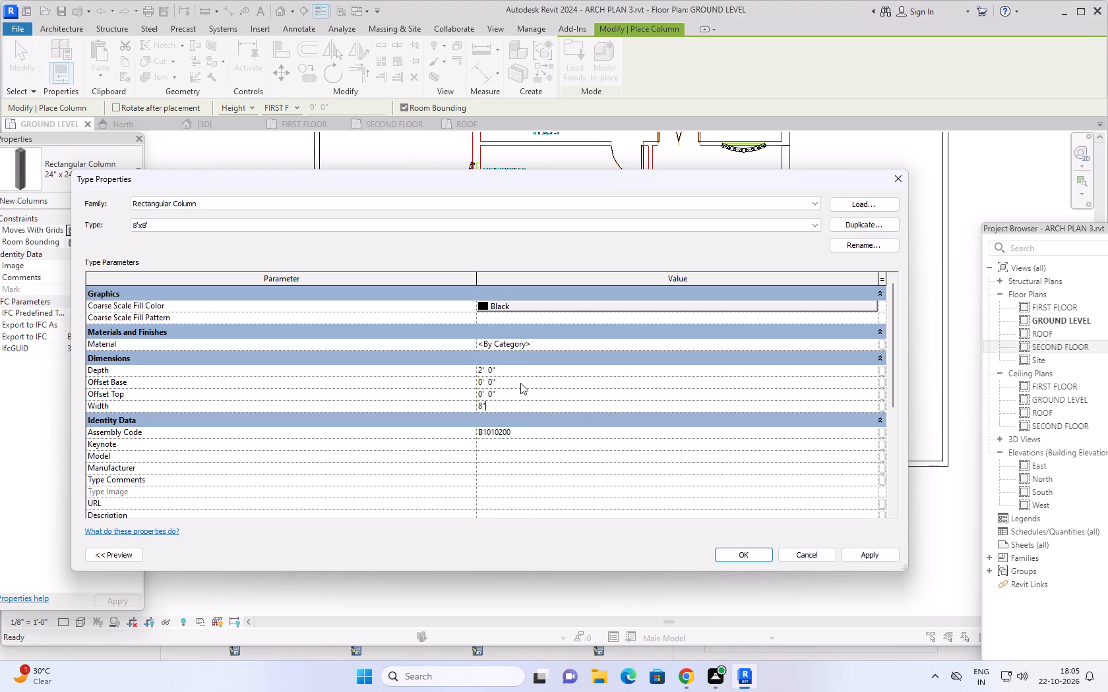
{"action": "left_click", "coordinate": [520, 370]}
{"action": "type", "text": "8\""}
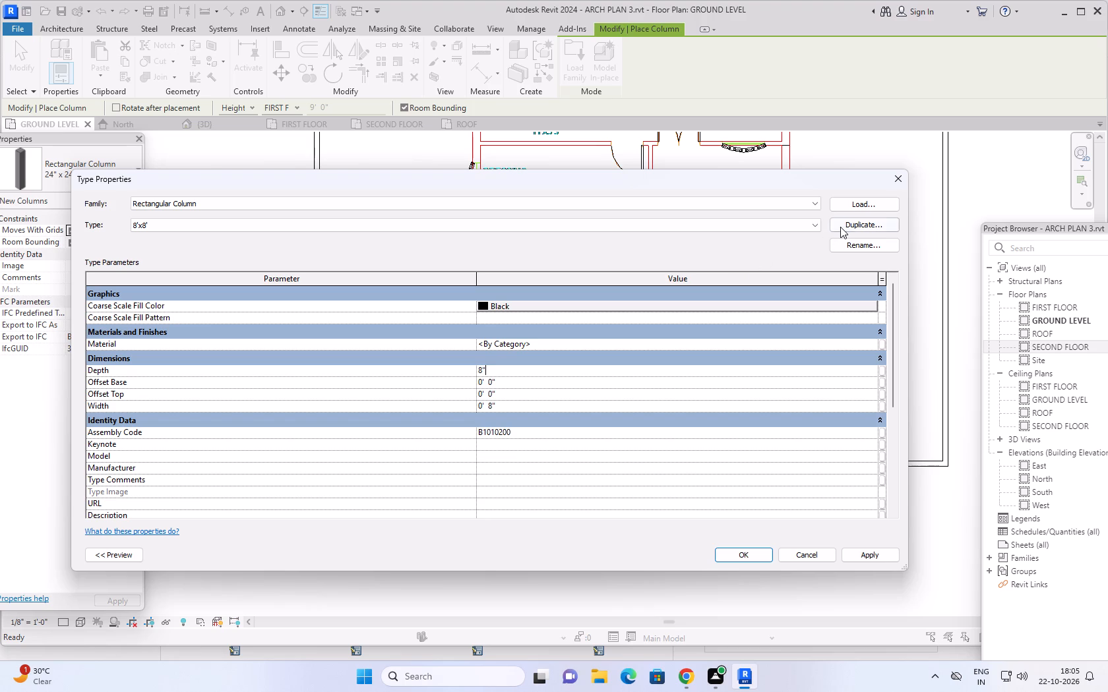
Duplicate the column type under the name 8"x8" and accept it for placement.
{"action": "left_click", "coordinate": [840, 227]}
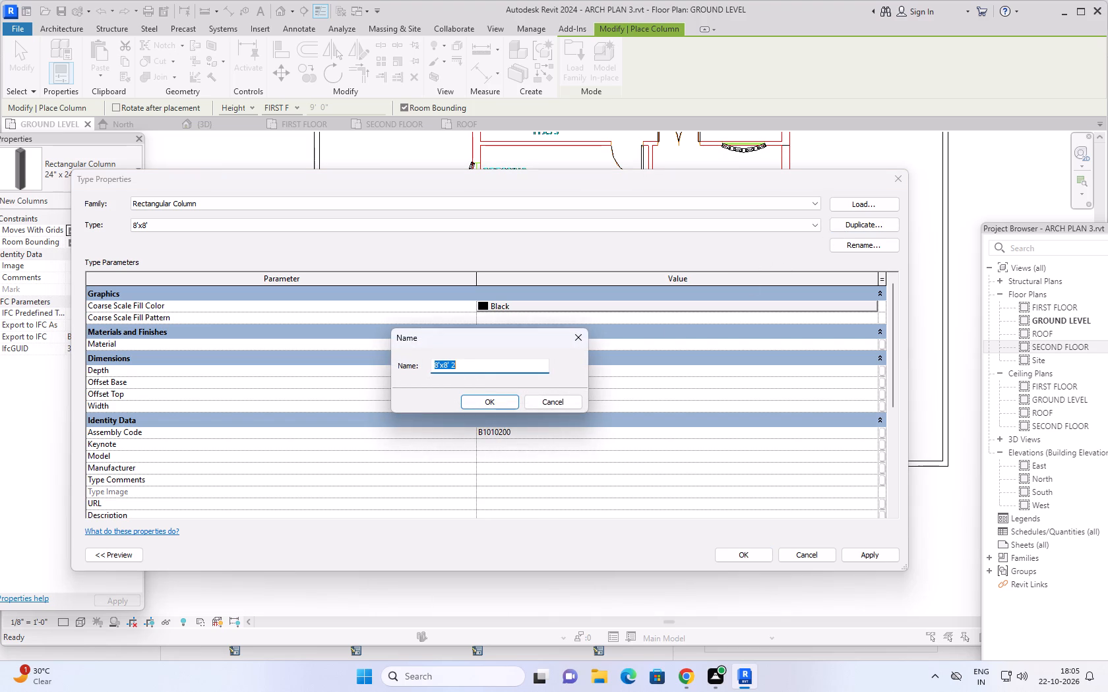
{"action": "key", "text": "BackSpace"}
{"action": "key", "text": "8"}
{"action": "key", "text": "shift+quotedbl"}
{"action": "type", "text": "x8\""}
{"action": "left_click", "coordinate": [490, 401]}
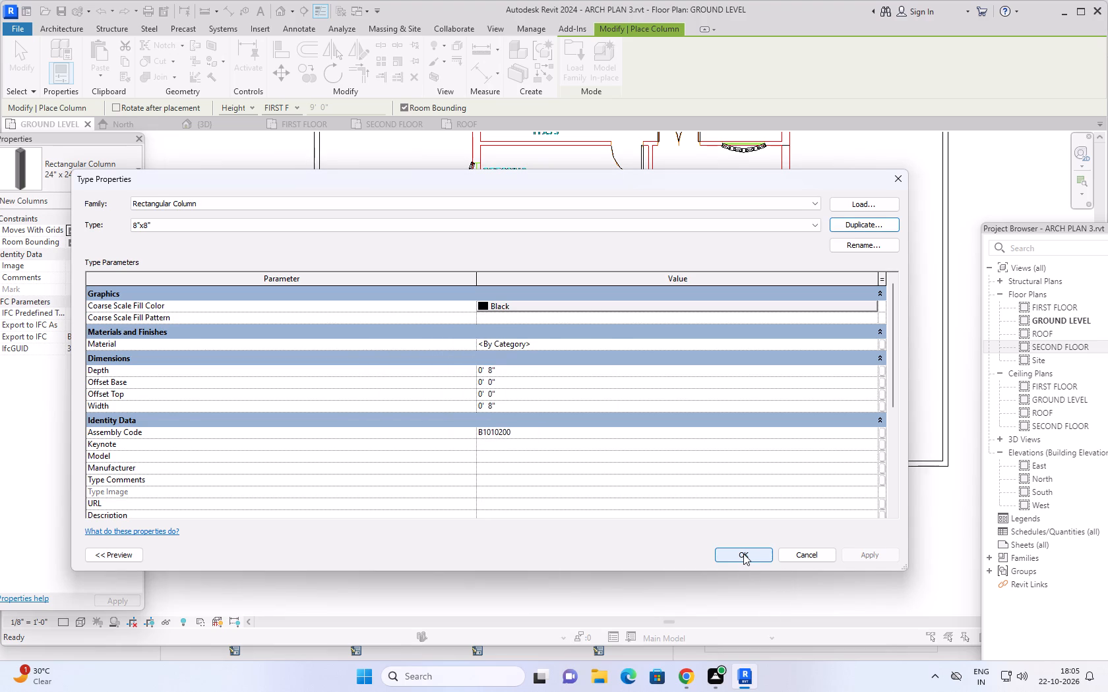
{"action": "left_click", "coordinate": [743, 554]}
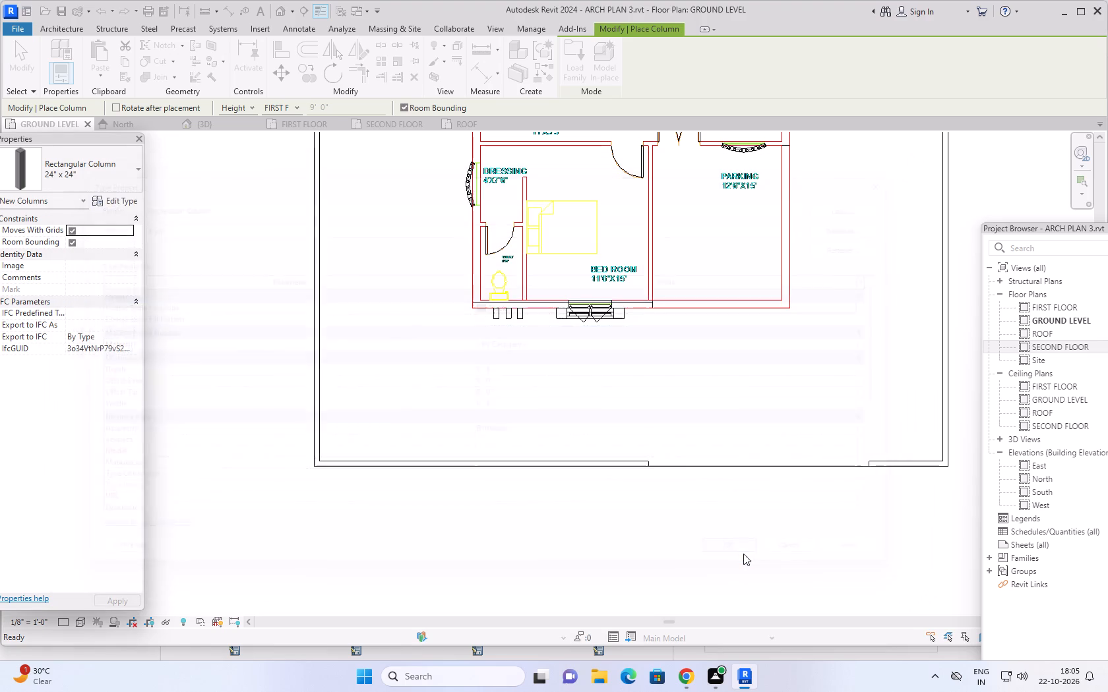
Place an 8"x8" column in the entrance gap against the longer front boundary wall's end, flush with the wall's outer face.
{"action": "scroll", "coordinate": [656, 466], "scroll_direction": "up", "scroll_amount": 11}
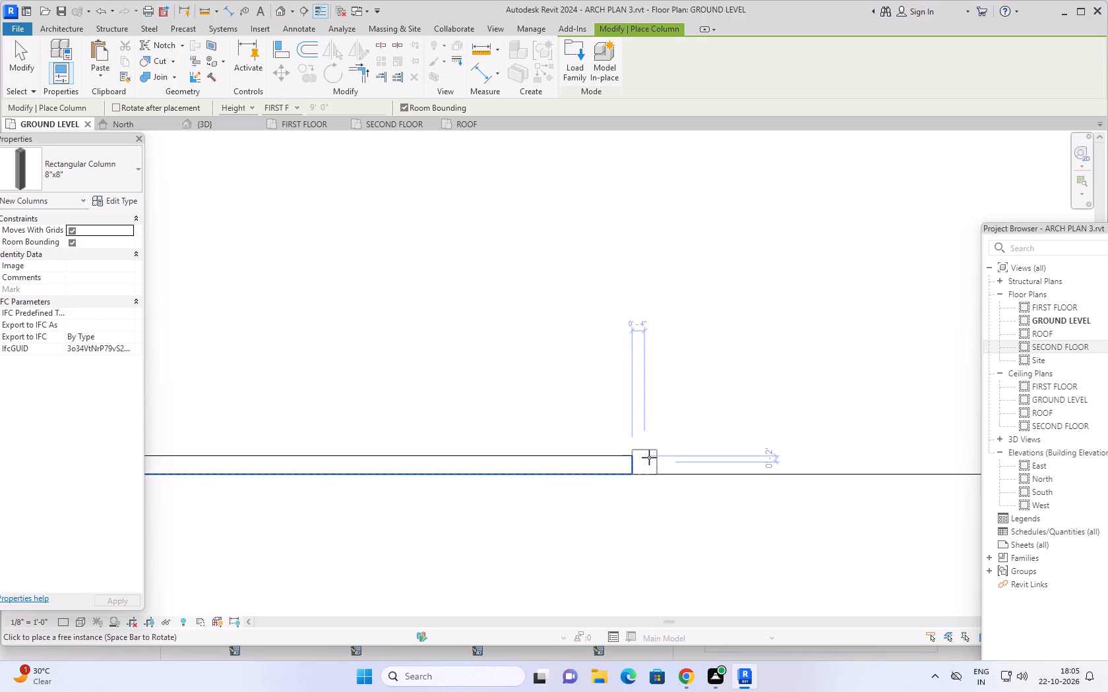
{"action": "scroll", "coordinate": [648, 457], "scroll_direction": "up", "scroll_amount": 3}
{"action": "left_click", "coordinate": [645, 463]}
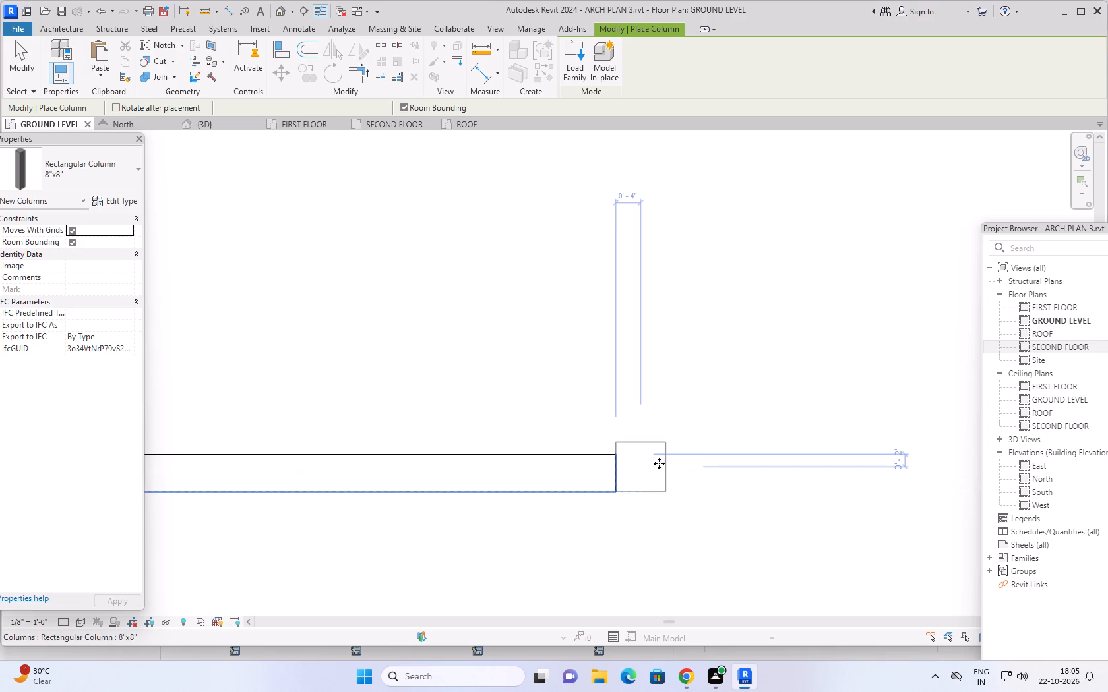
Place a second 8"x8" column against the shorter front wall's end on the gap's other side, flush with the outer face.
{"action": "scroll", "coordinate": [753, 453], "scroll_direction": "down", "scroll_amount": 5}
{"action": "middle_click_drag", "start_coordinate": [804, 455], "coordinate": [506, 454]}
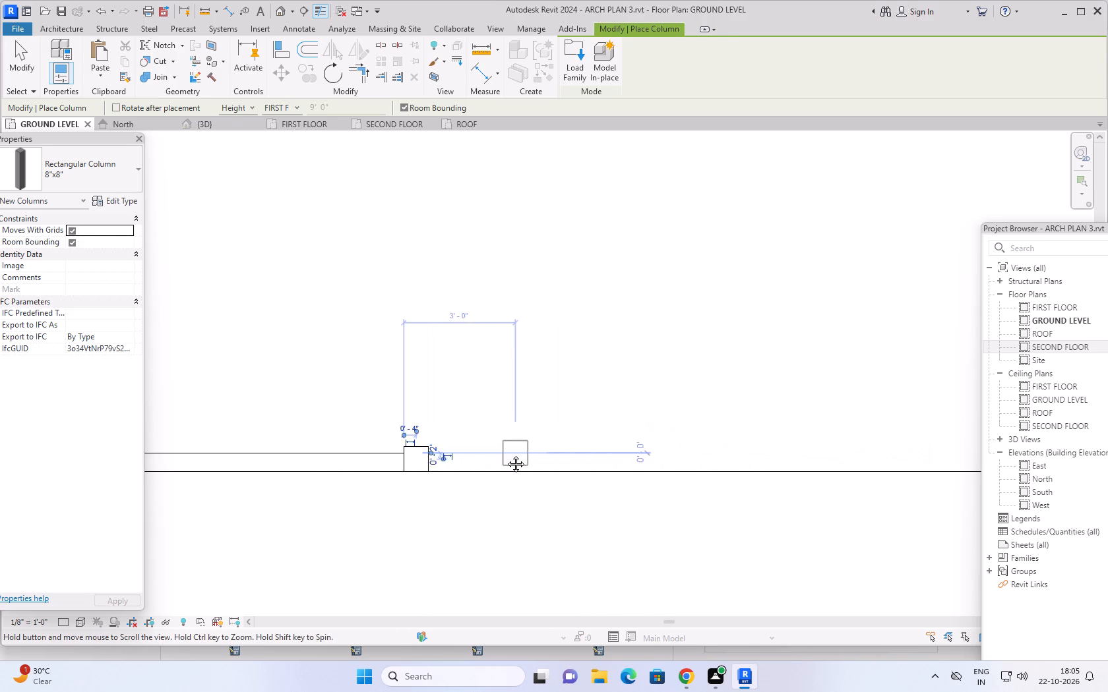
{"action": "middle_click_drag", "start_coordinate": [506, 454], "coordinate": [427, 457]}
{"action": "middle_click_drag", "start_coordinate": [863, 449], "coordinate": [510, 498]}
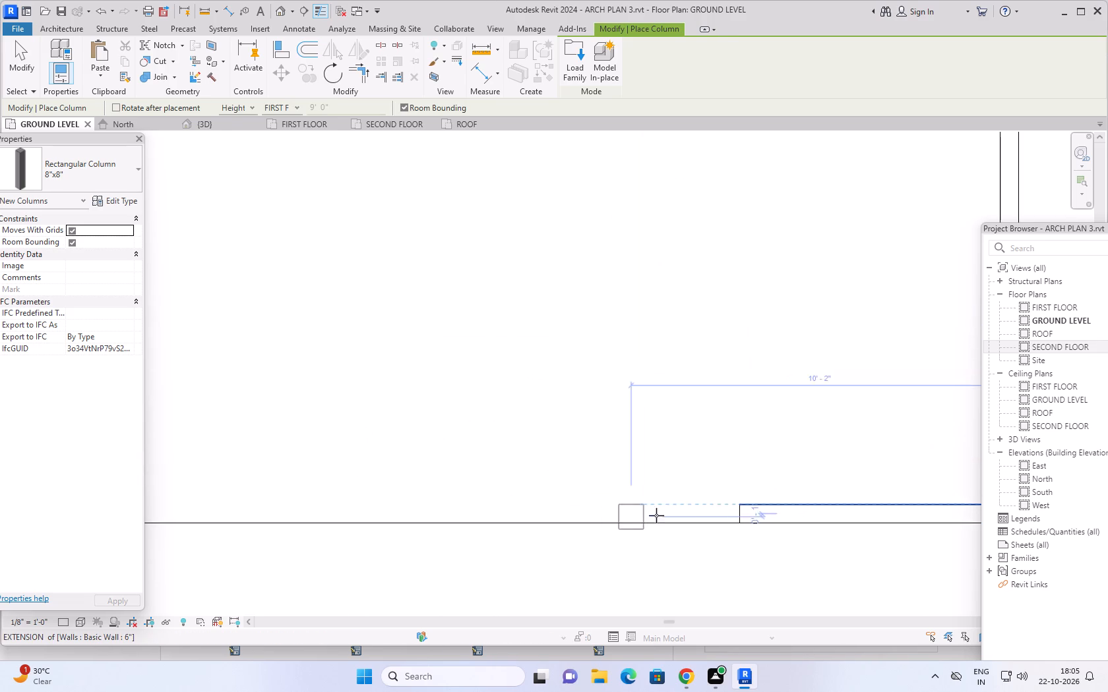
{"action": "scroll", "coordinate": [699, 515], "scroll_direction": "up", "scroll_amount": 7}
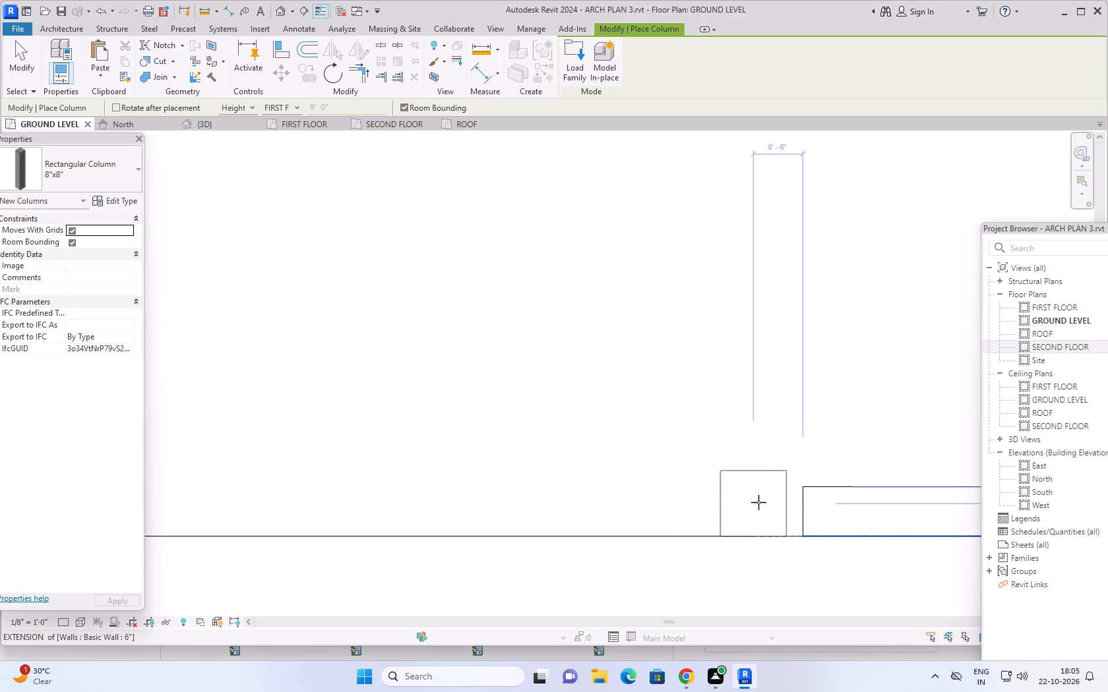
{"action": "left_click", "coordinate": [768, 501]}
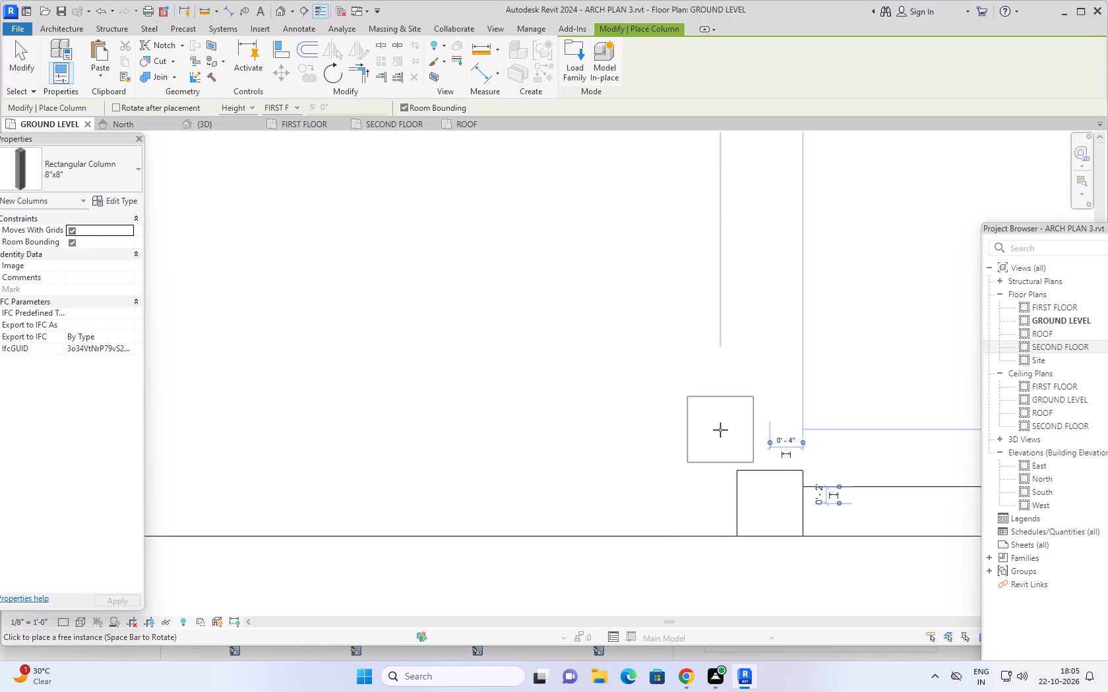
{"action": "key", "text": "Escape"}
{"action": "key", "text": "Escape"}
{"action": "key", "text": "Escape"}
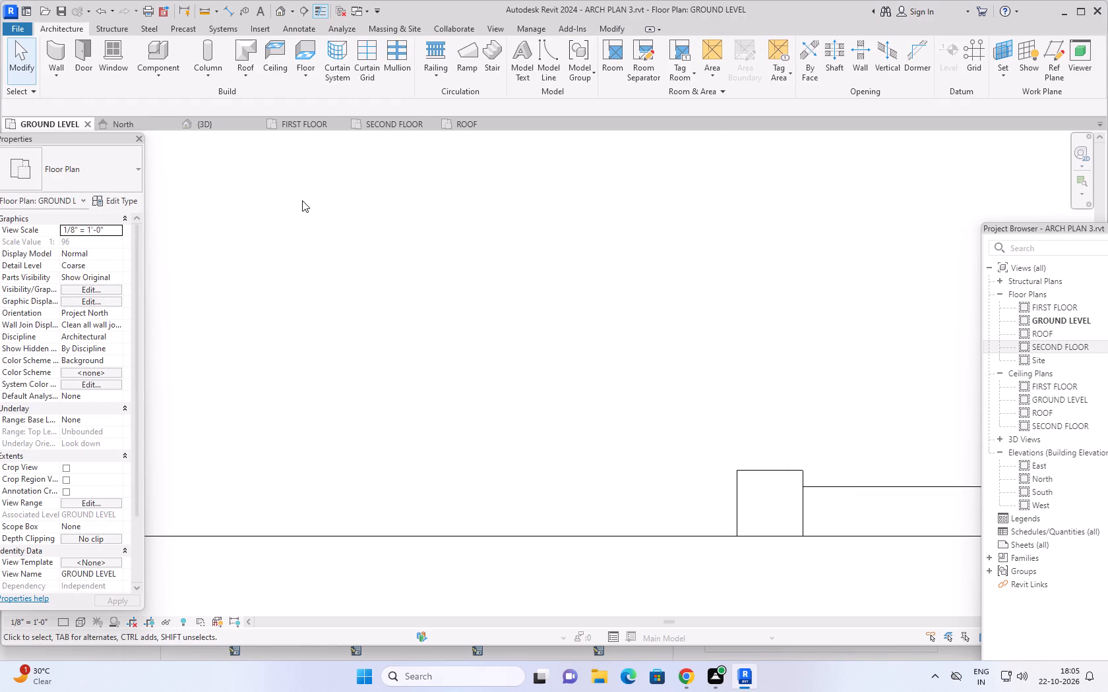
In the 3D view, set the base offset of both entrance columns to -6".
{"action": "left_click", "coordinate": [219, 125]}
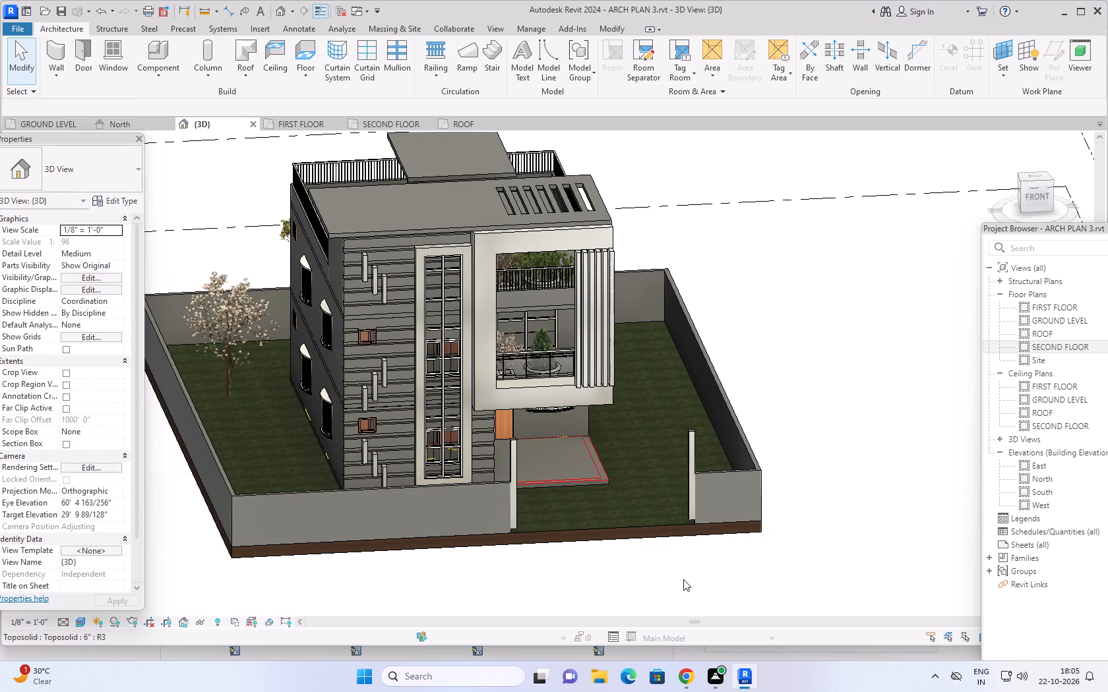
{"action": "middle_click_drag", "start_coordinate": [667, 579], "coordinate": [672, 571]}
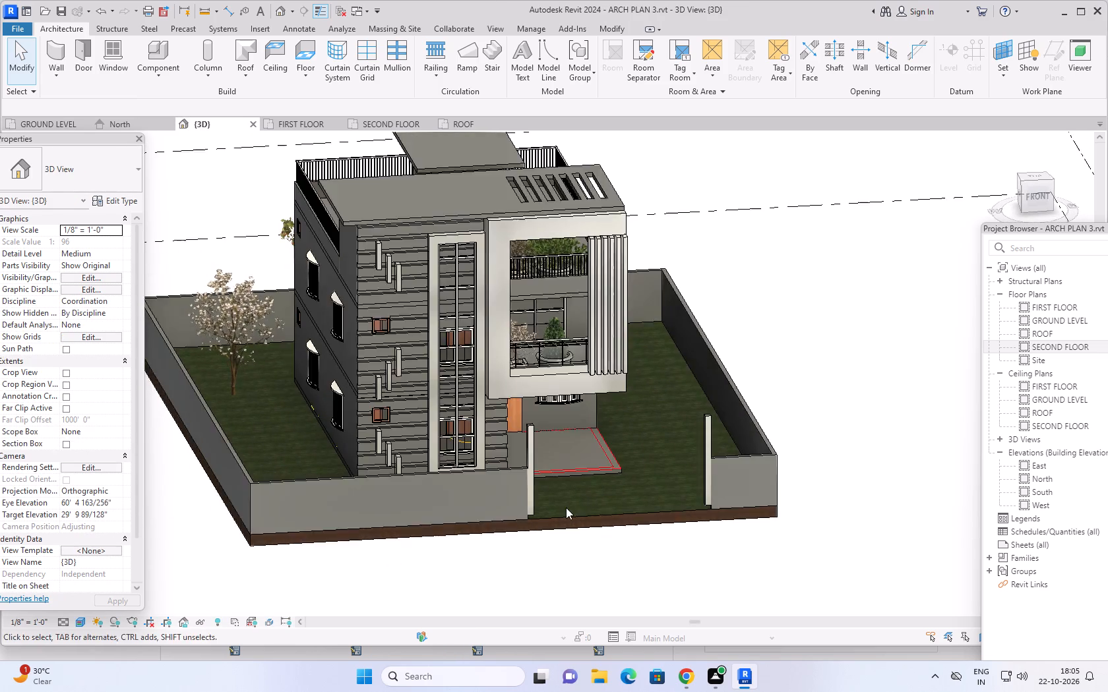
{"action": "scroll", "coordinate": [566, 507], "scroll_direction": "up", "scroll_amount": 6}
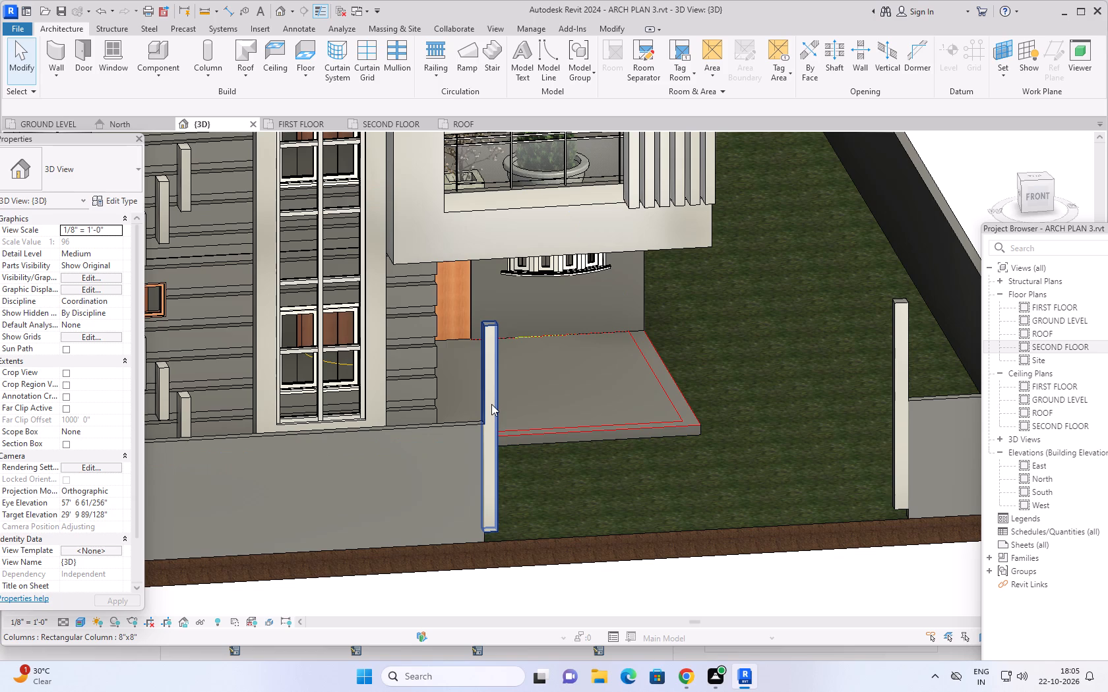
{"action": "left_click", "coordinate": [491, 404]}
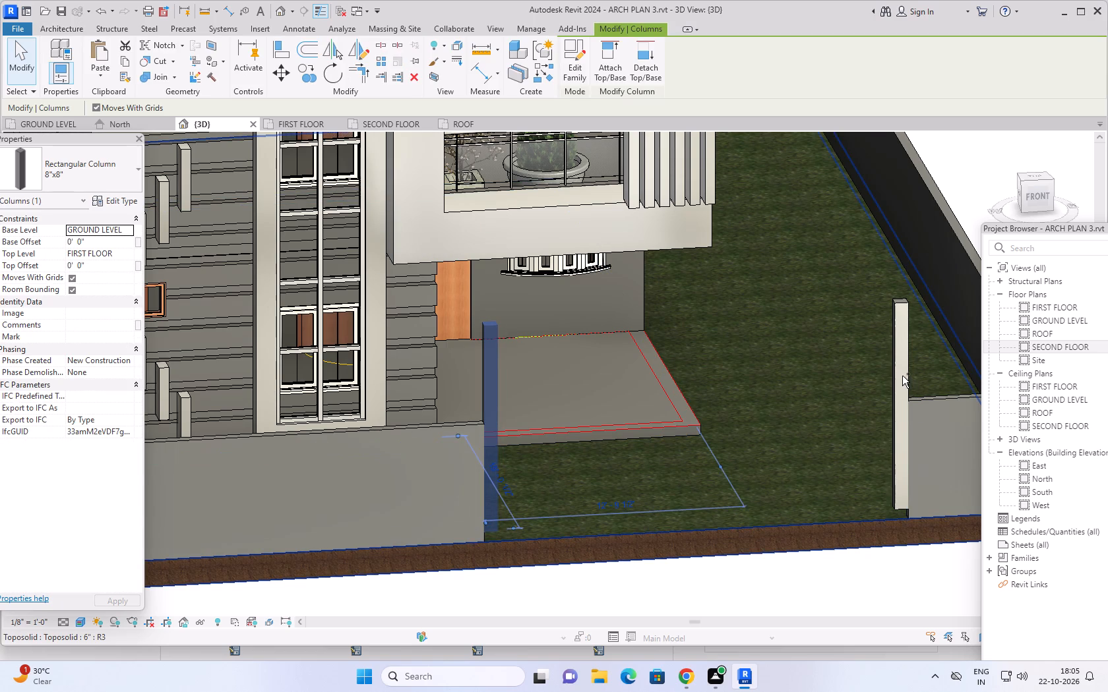
{"action": "left_click", "coordinate": [902, 376], "text": "ctrl"}
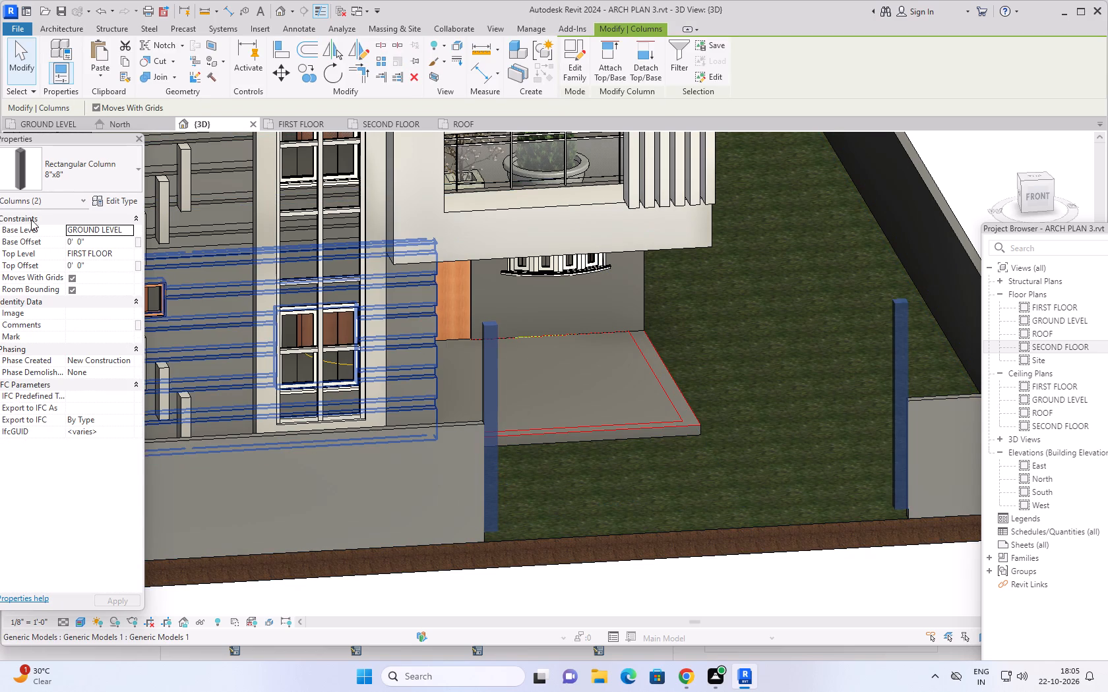
{"action": "left_click", "coordinate": [90, 243]}
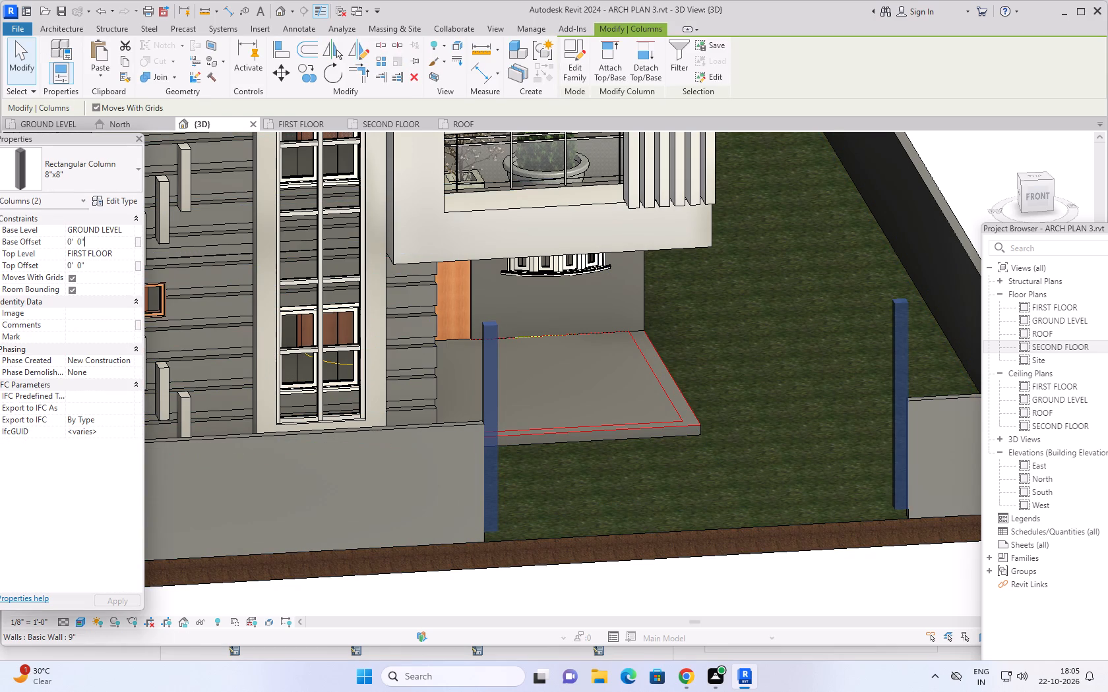
{"action": "key", "text": "BackSpace"}
{"action": "key", "text": "BackSpace"}
{"action": "key", "text": "BackSpace"}
{"action": "key", "text": "BackSpace"}
{"action": "key", "text": "BackSpace"}
{"action": "key", "text": "BackSpace"}
{"action": "key", "text": "BackSpace"}
{"action": "key", "text": "BackSpace"}
{"action": "key", "text": "BackSpace"}
{"action": "key", "text": "BackSpace"}
{"action": "key", "text": "BackSpace"}
{"action": "key", "text": "BackSpace"}
{"action": "key", "text": "BackSpace"}
{"action": "key", "text": "BackSpace"}
{"action": "type", "text": "-6\""}
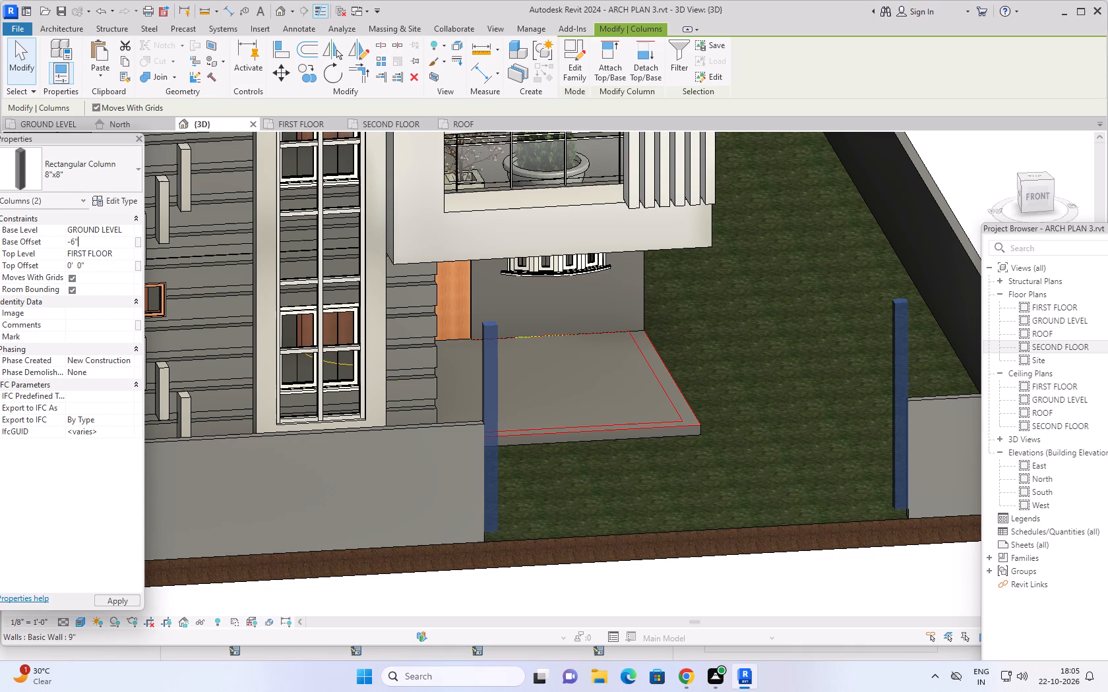
{"action": "key", "text": "Return"}
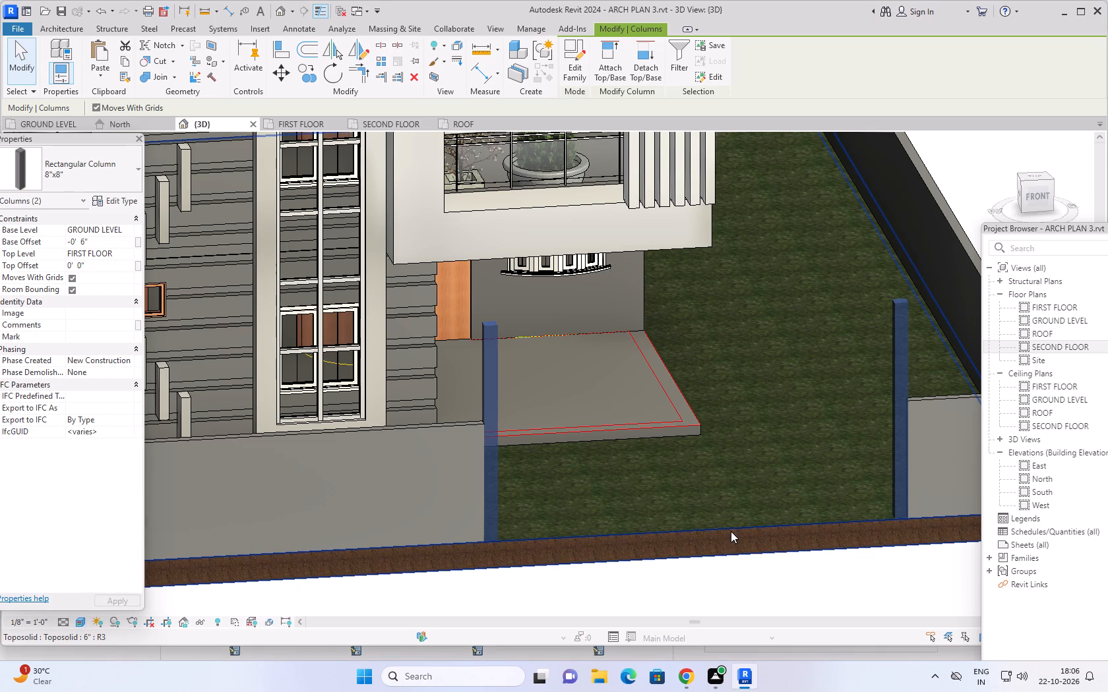
Examine the two entrance columns and the front boundary wall in 3D from the front, the corner and above.
{"action": "key", "text": "Escape"}
{"action": "key", "text": "Escape"}
{"action": "scroll", "coordinate": [759, 552], "scroll_direction": "down", "scroll_amount": 2}
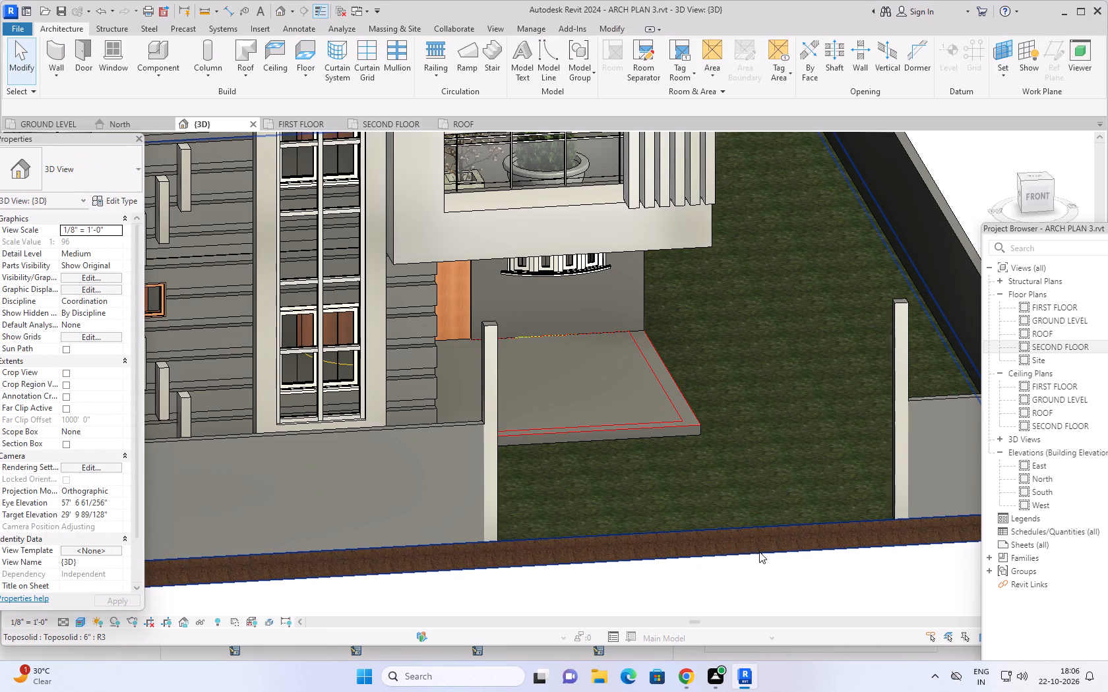
{"action": "scroll", "coordinate": [759, 552], "scroll_direction": "down", "scroll_amount": 3}
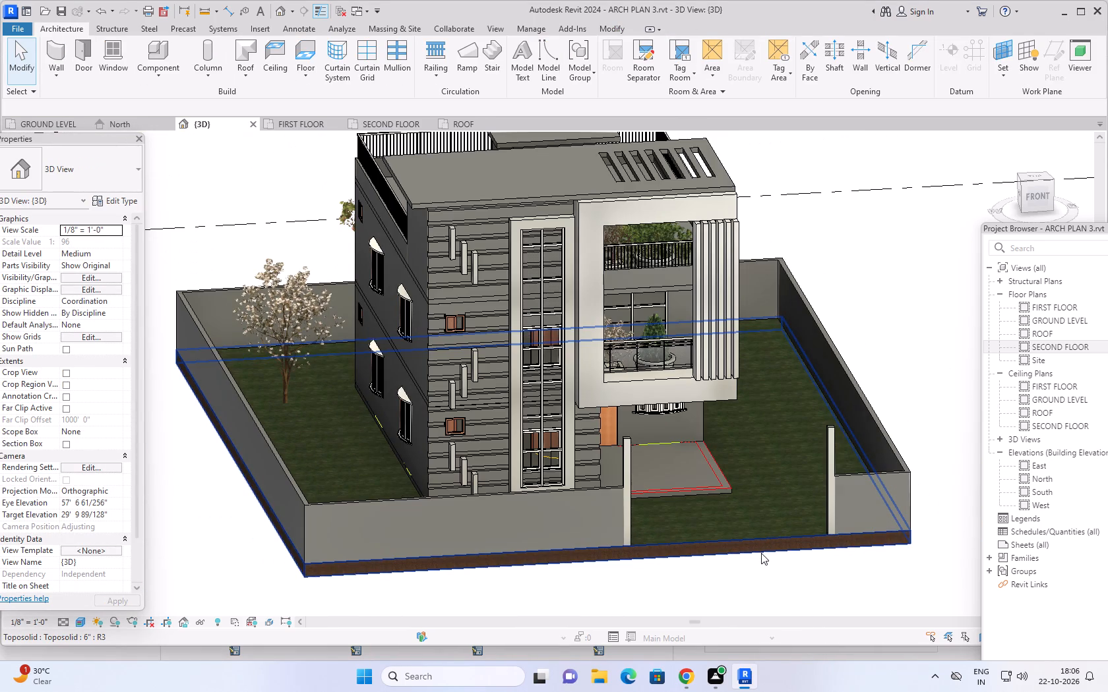
{"action": "key", "text": "Escape"}
{"action": "key", "text": "Escape"}
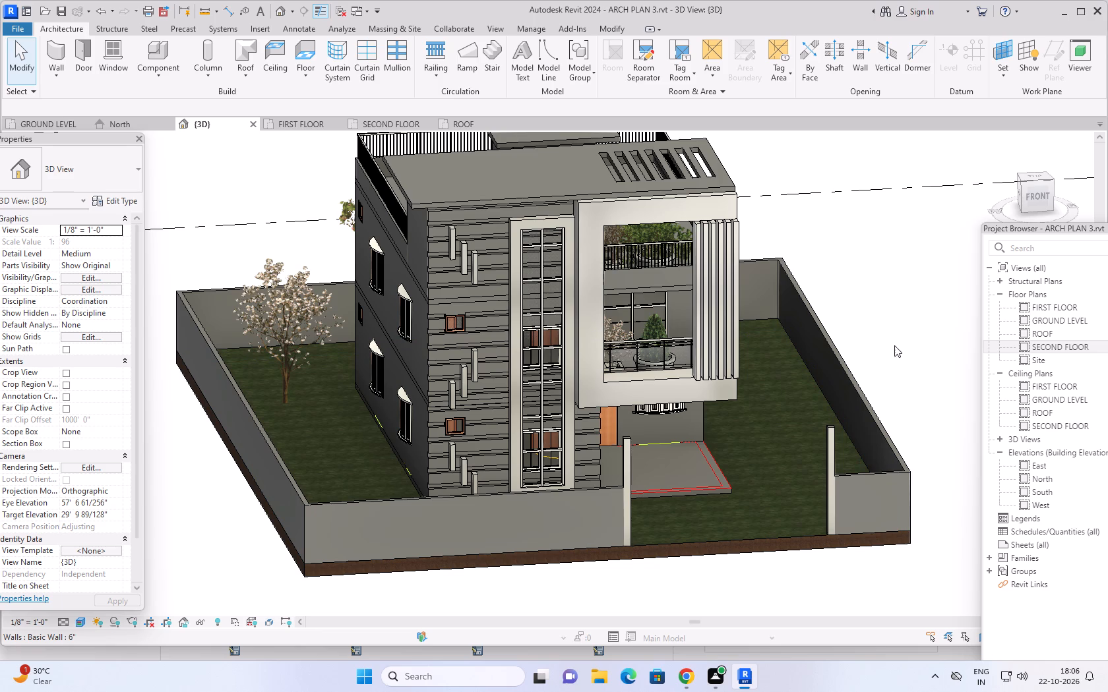
{"action": "middle_click_drag", "start_coordinate": [894, 345], "coordinate": [851, 438], "text": "shift"}
{"action": "middle_click_drag", "start_coordinate": [836, 475], "coordinate": [895, 270]}
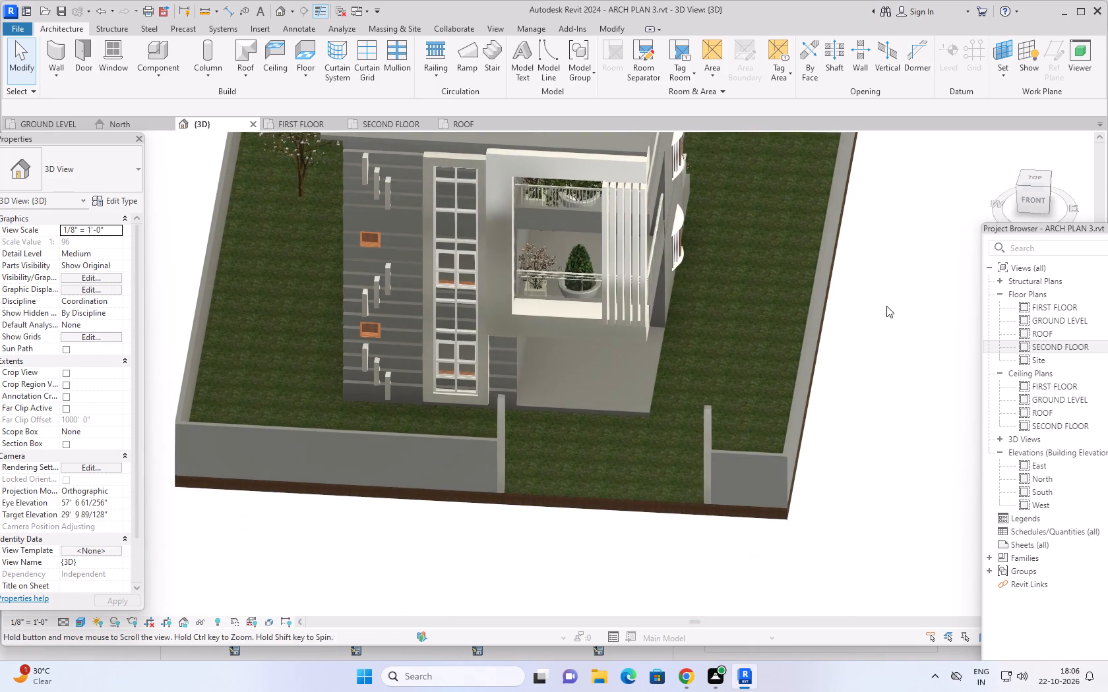
{"action": "middle_click_drag", "start_coordinate": [858, 400], "coordinate": [851, 517], "text": "shift"}
{"action": "middle_click_drag", "start_coordinate": [850, 510], "coordinate": [894, 277]}
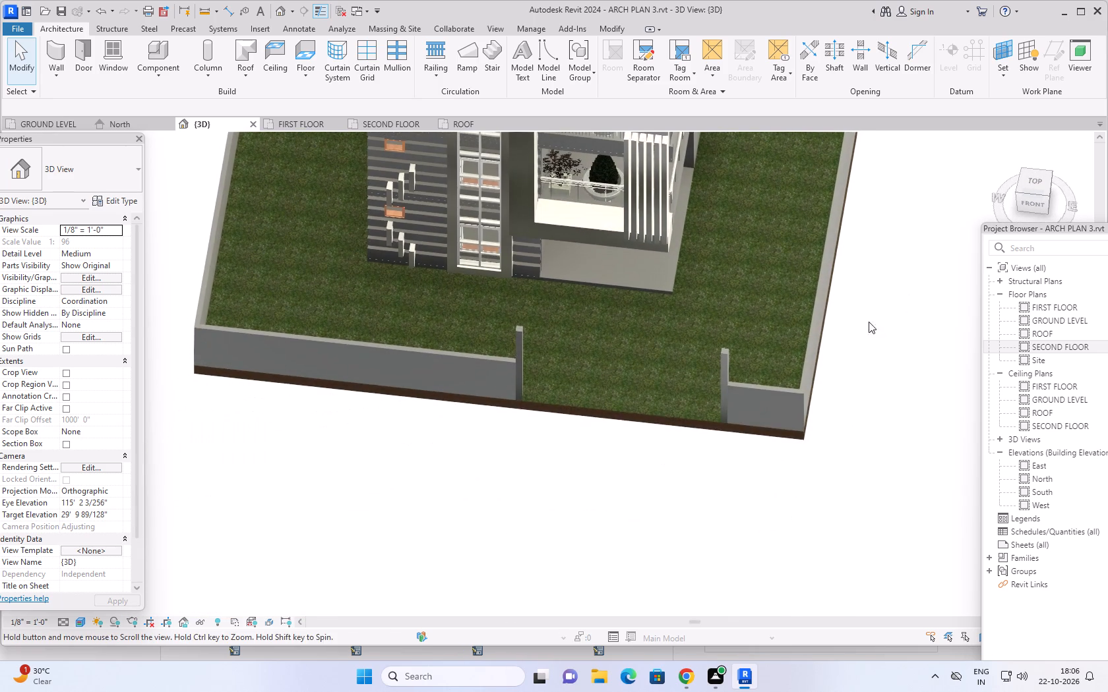
{"action": "middle_click_drag", "start_coordinate": [723, 477], "coordinate": [723, 506], "text": "shift"}
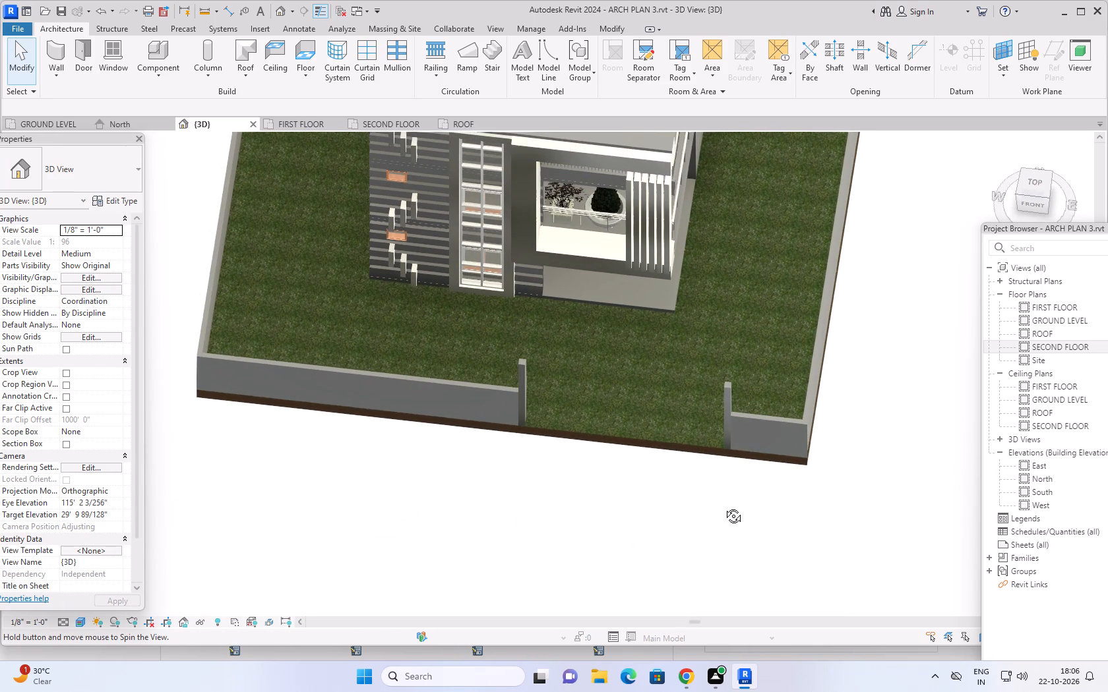
{"action": "middle_click_drag", "start_coordinate": [723, 506], "coordinate": [724, 507], "text": "shift"}
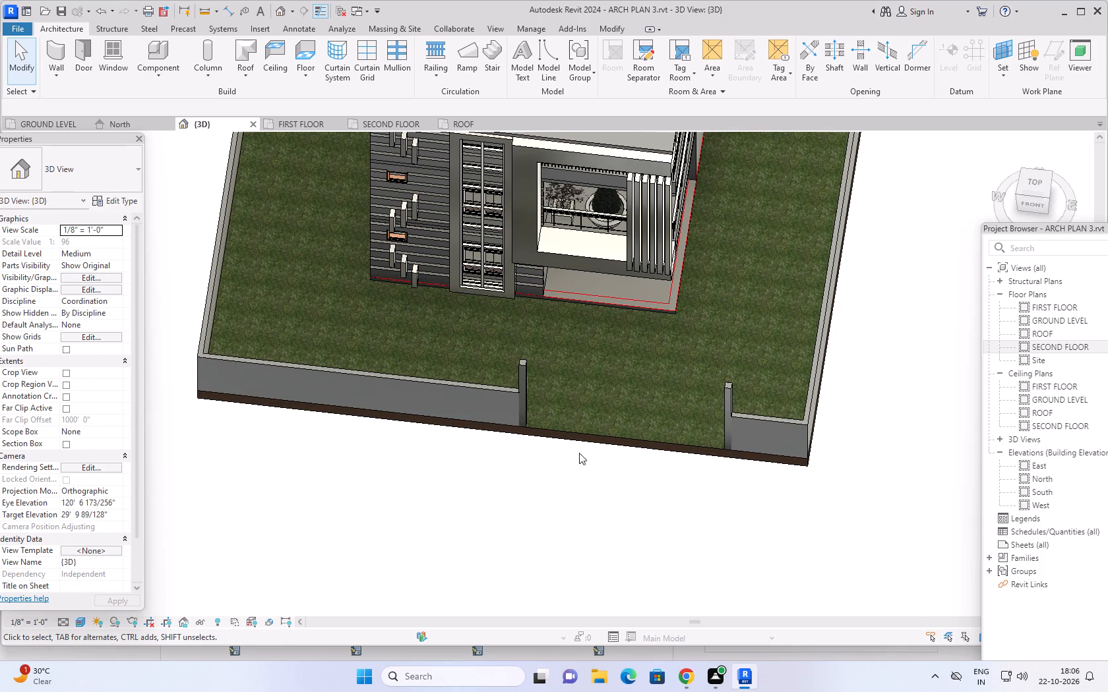
{"action": "middle_click_drag", "start_coordinate": [578, 457], "coordinate": [720, 535], "text": "shift"}
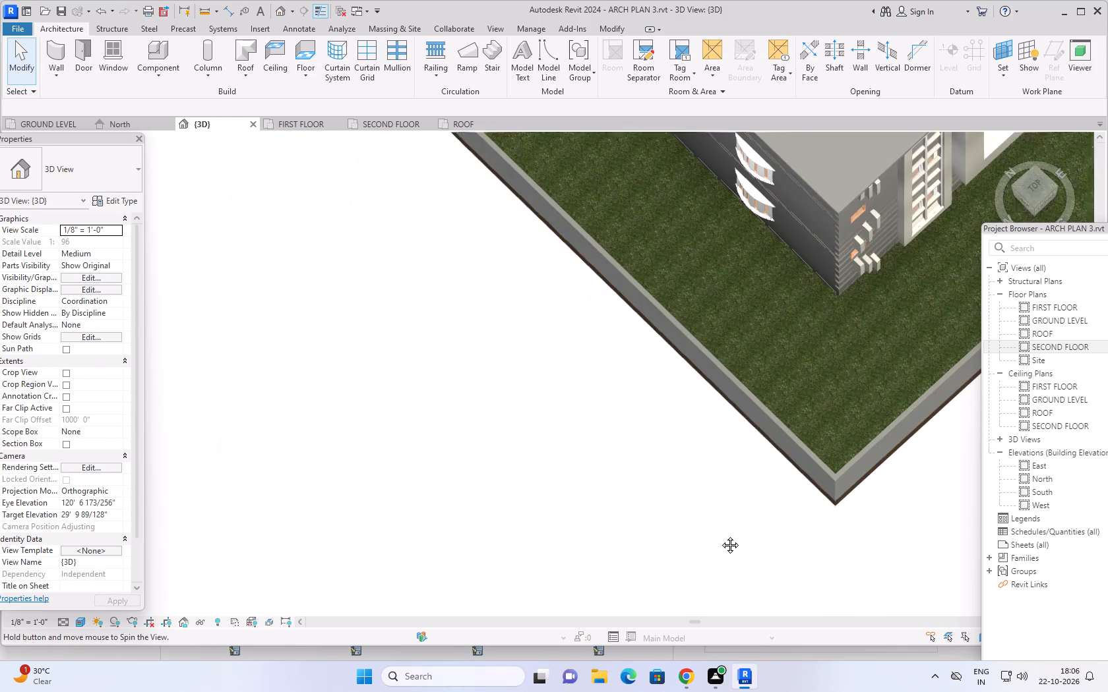
{"action": "middle_click_drag", "start_coordinate": [720, 535], "coordinate": [720, 533], "text": "shift"}
{"action": "middle_click_drag", "start_coordinate": [799, 504], "coordinate": [423, 575]}
{"action": "middle_click_drag", "start_coordinate": [748, 424], "coordinate": [685, 513]}
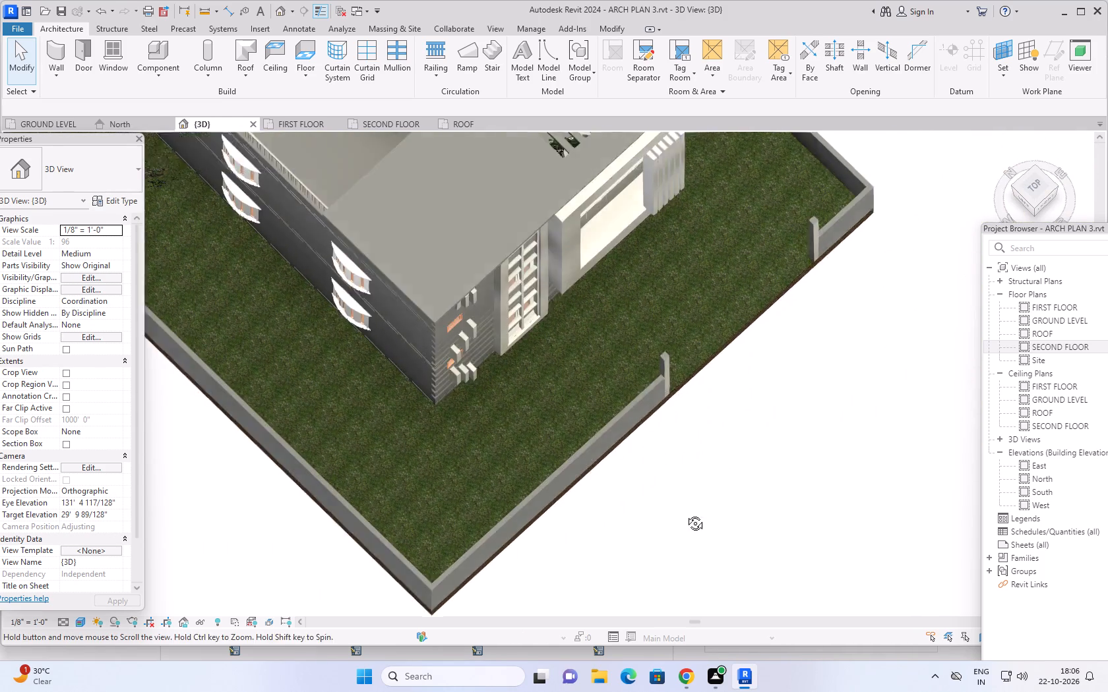
{"action": "middle_click_drag", "start_coordinate": [685, 513], "coordinate": [658, 540]}
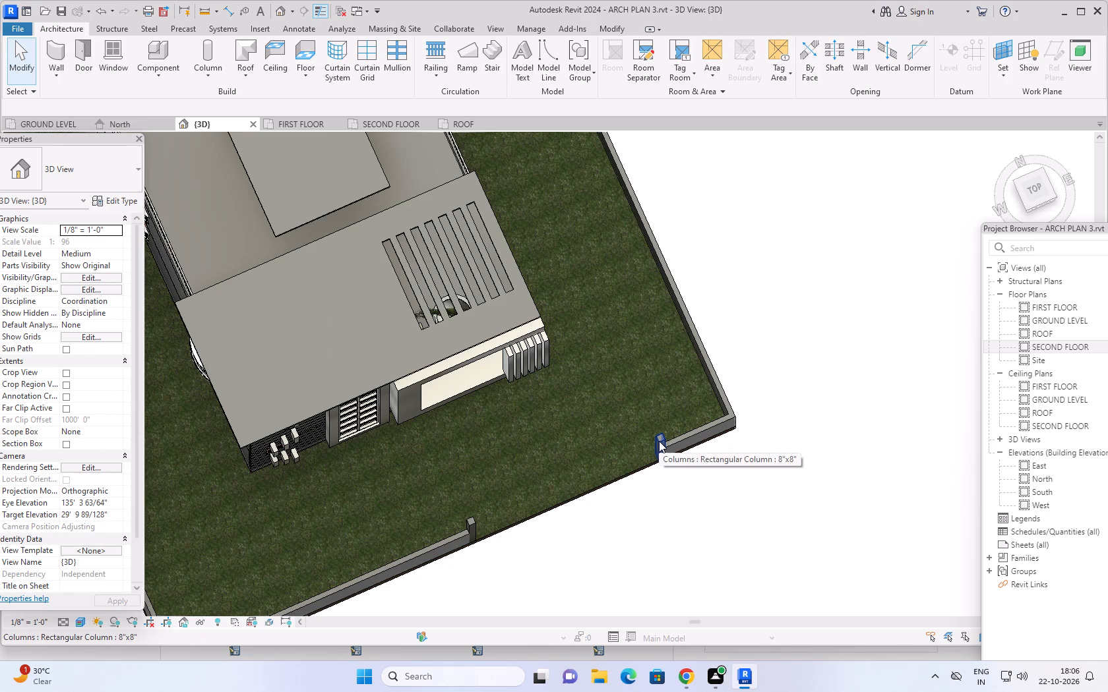
{"action": "middle_click_drag", "start_coordinate": [677, 480], "coordinate": [719, 427]}
{"action": "scroll", "coordinate": [669, 473], "scroll_direction": "up", "scroll_amount": 1}
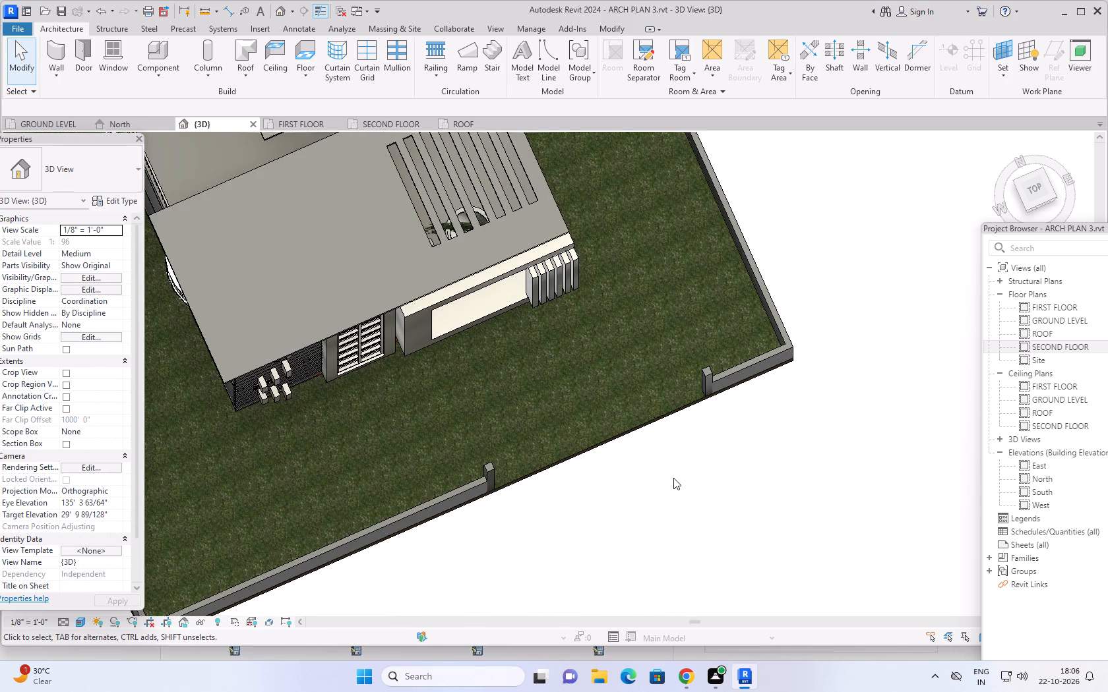
{"action": "scroll", "coordinate": [650, 478], "scroll_direction": "up", "scroll_amount": 2}
{"action": "scroll", "coordinate": [468, 529], "scroll_direction": "up", "scroll_amount": 3}
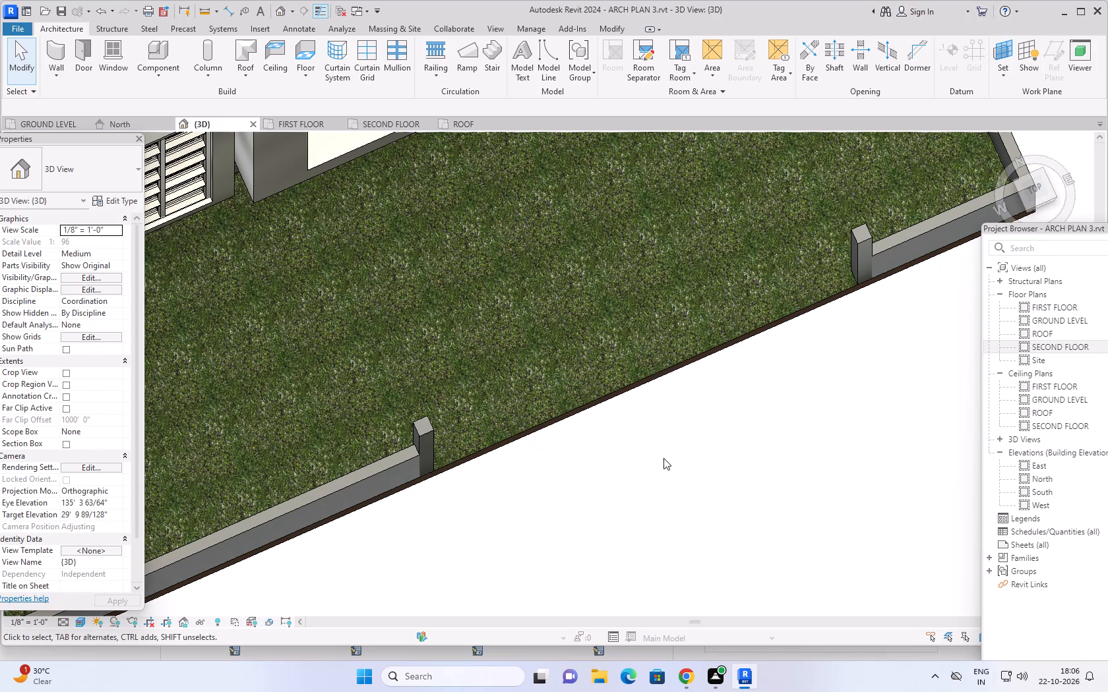
{"action": "scroll", "coordinate": [668, 465], "scroll_direction": "down", "scroll_amount": 1}
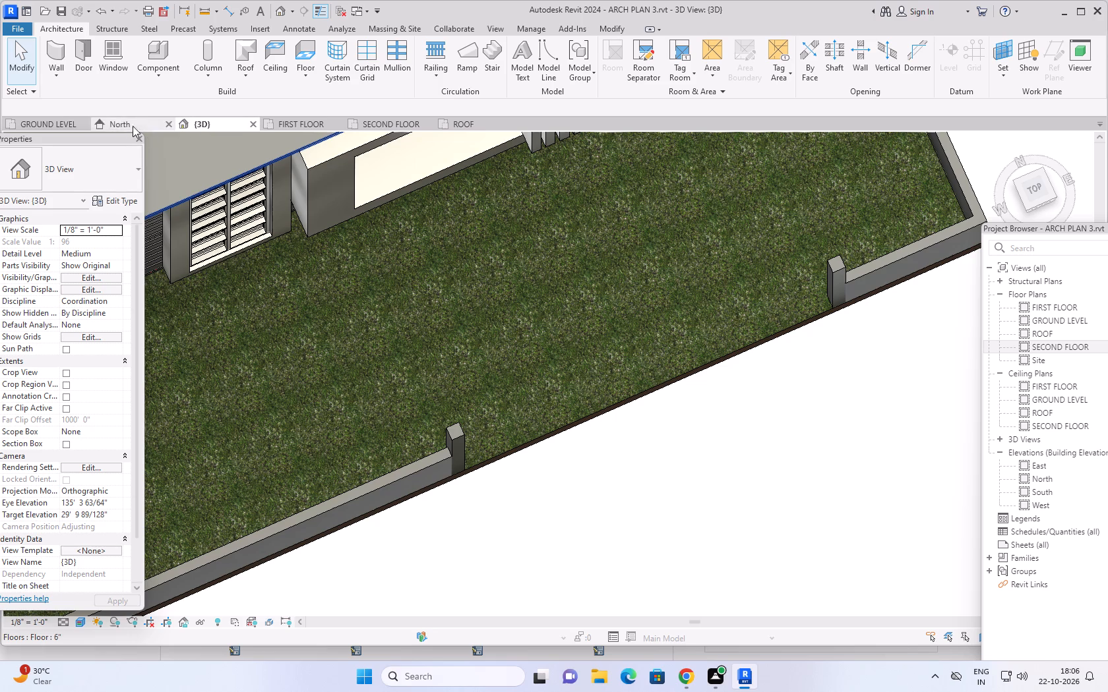
Examine the entrance gap between the two columns in the GROUND LEVEL floor plan.
{"action": "left_click", "coordinate": [50, 121]}
{"action": "scroll", "coordinate": [694, 437], "scroll_direction": "down", "scroll_amount": 4}
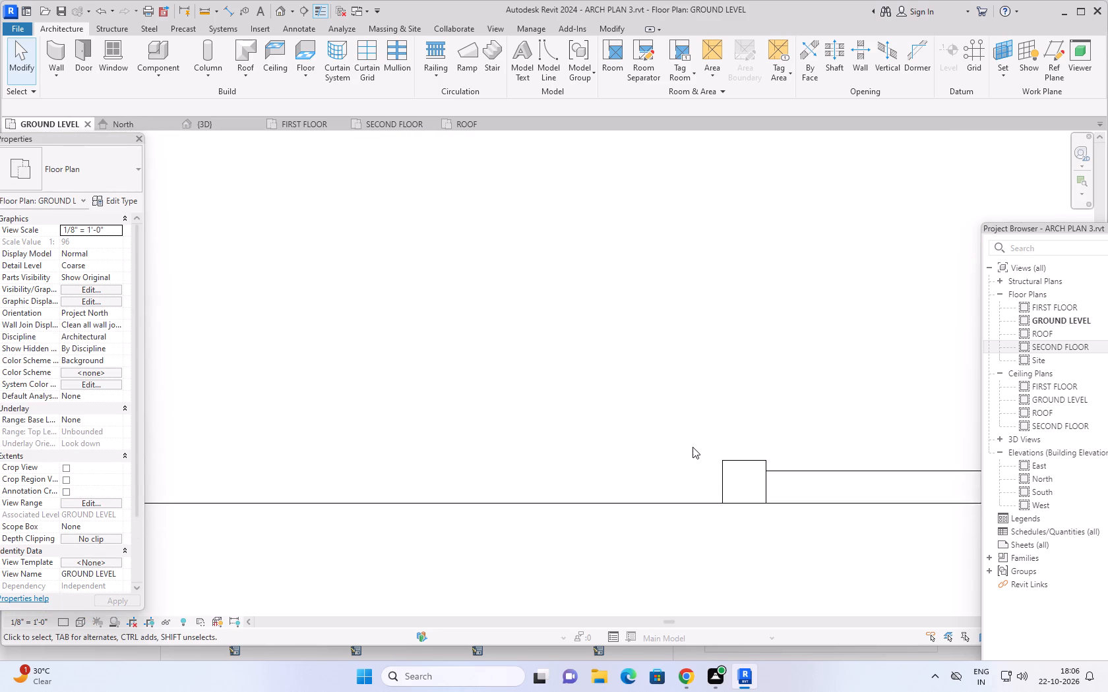
{"action": "scroll", "coordinate": [692, 447], "scroll_direction": "down", "scroll_amount": 10}
{"action": "middle_click_drag", "start_coordinate": [682, 503], "coordinate": [683, 485]}
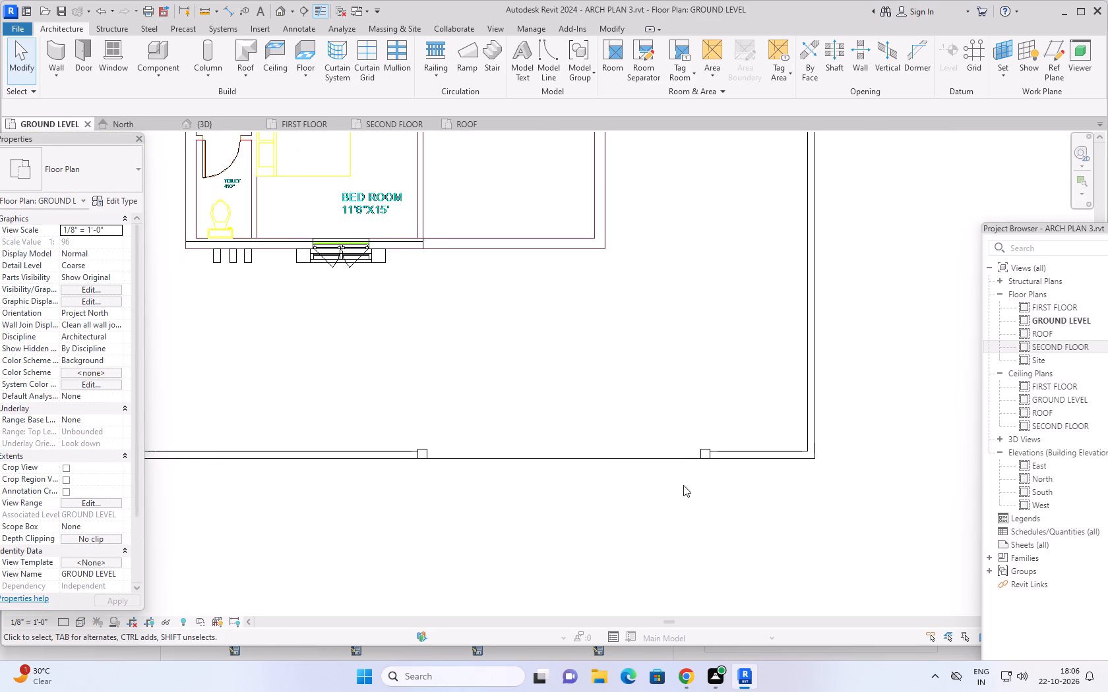
{"action": "middle_click_drag", "start_coordinate": [626, 488], "coordinate": [650, 433], "text": "shift"}
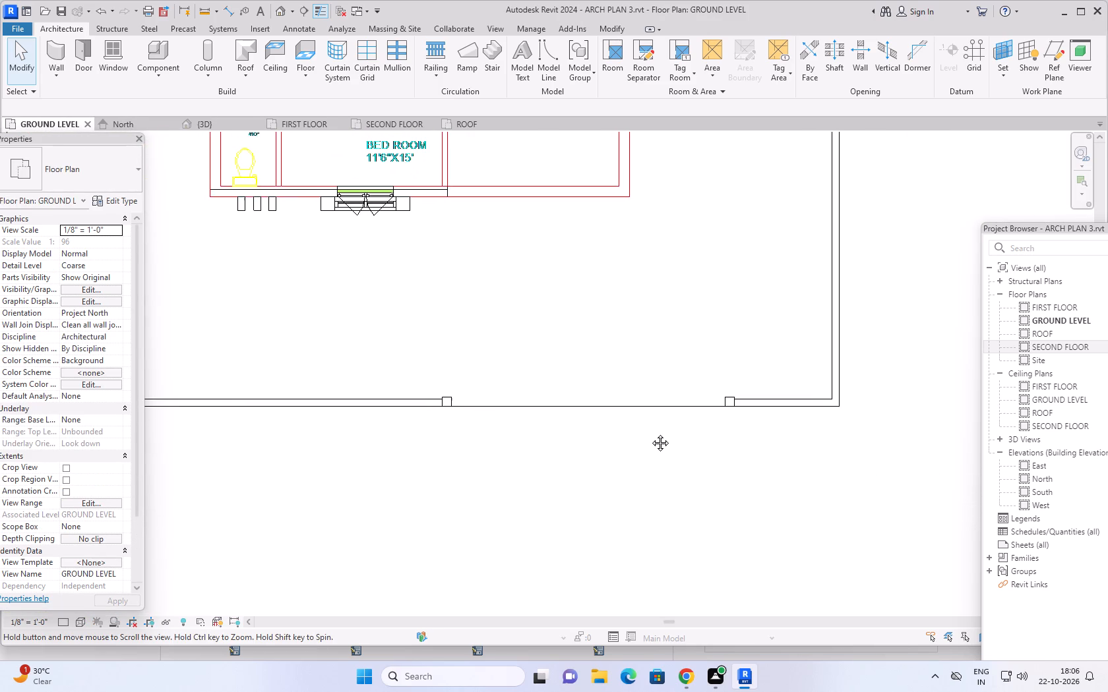
{"action": "middle_click_drag", "start_coordinate": [650, 433], "coordinate": [643, 461], "text": "shift"}
{"action": "scroll", "coordinate": [476, 447], "scroll_direction": "up", "scroll_amount": 3}
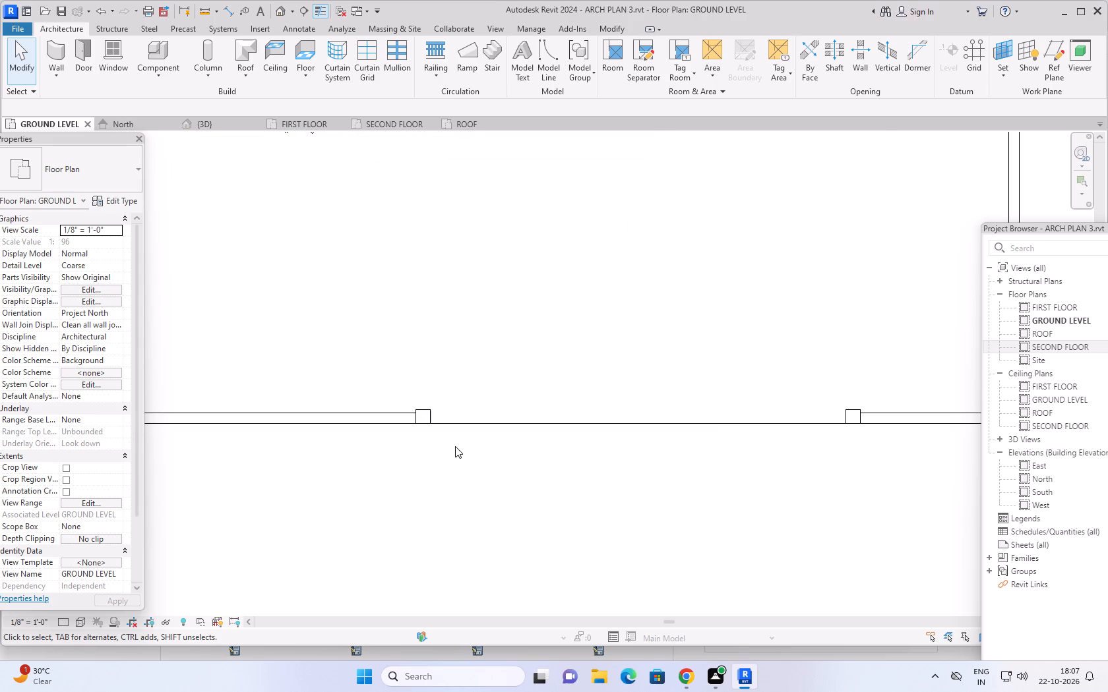
Review the entrance columns, the boundary wall and the house front in the 3D view from several sides.
{"action": "left_click", "coordinate": [206, 124]}
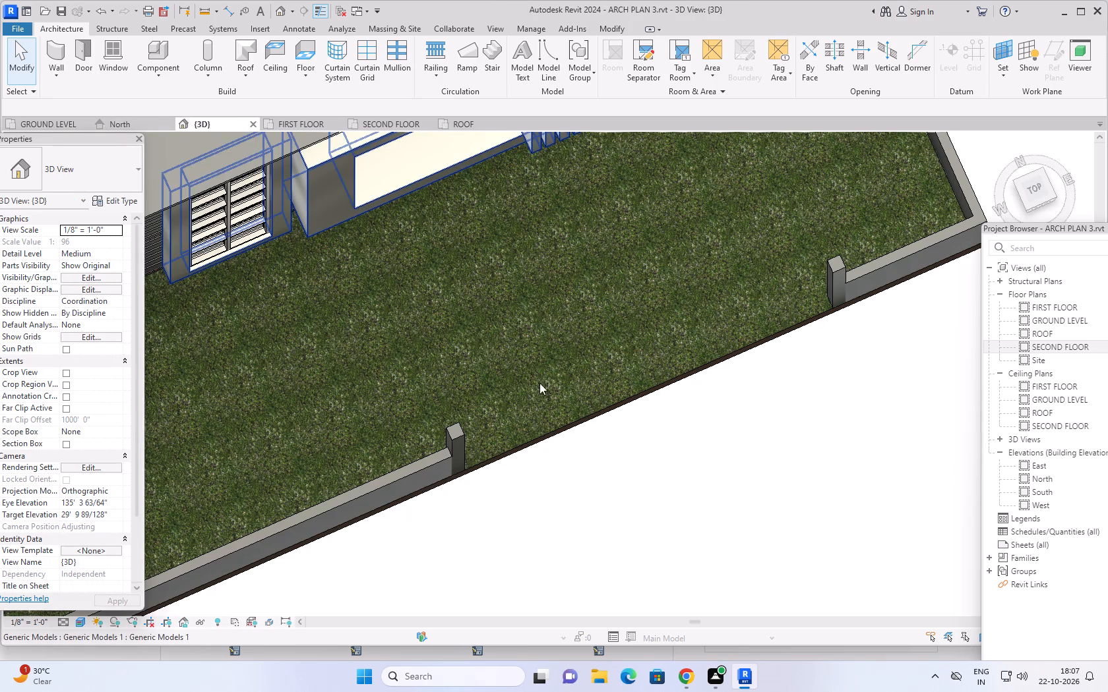
{"action": "scroll", "coordinate": [658, 426], "scroll_direction": "down", "scroll_amount": 3}
{"action": "middle_click_drag", "start_coordinate": [656, 458], "coordinate": [638, 439], "text": "shift"}
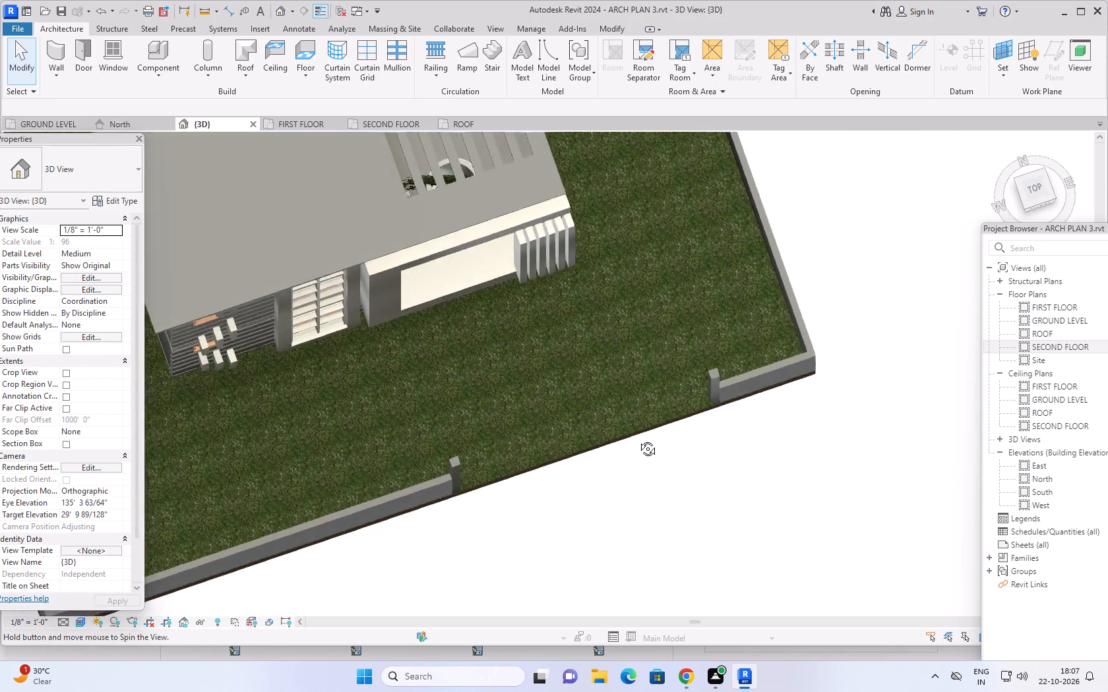
{"action": "middle_click_drag", "start_coordinate": [638, 439], "coordinate": [637, 235], "text": "shift"}
{"action": "middle_click_drag", "start_coordinate": [659, 321], "coordinate": [630, 408]}
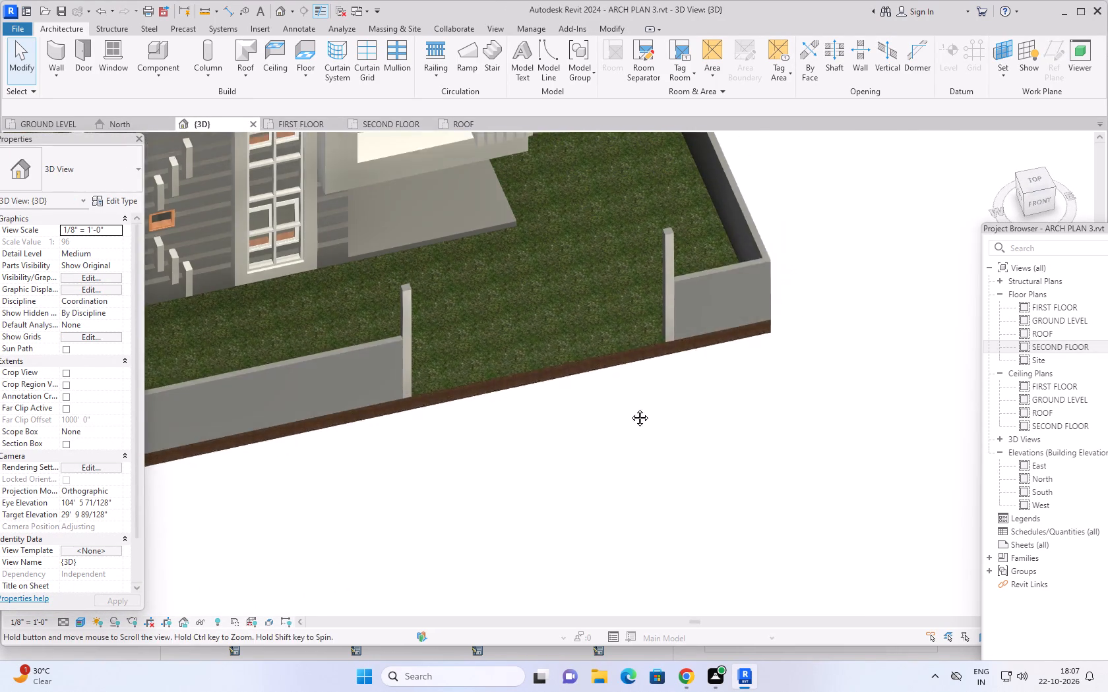
{"action": "middle_click_drag", "start_coordinate": [630, 408], "coordinate": [628, 411]}
{"action": "middle_click_drag", "start_coordinate": [624, 406], "coordinate": [603, 355], "text": "shift"}
{"action": "middle_click_drag", "start_coordinate": [608, 355], "coordinate": [716, 434]}
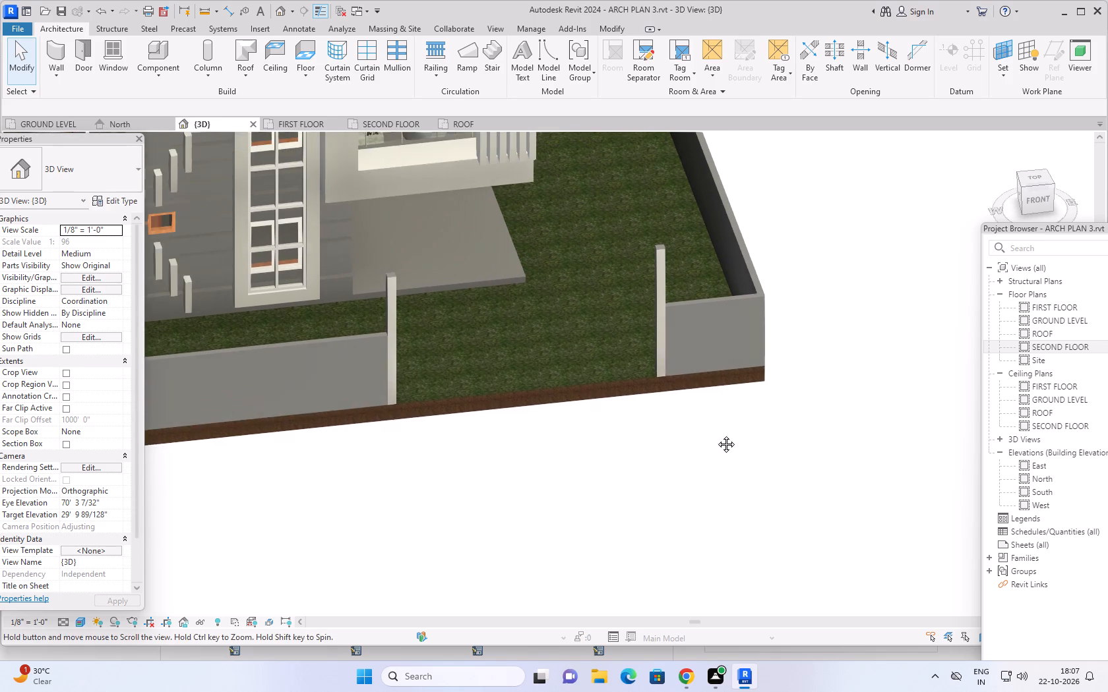
{"action": "middle_click_drag", "start_coordinate": [716, 434], "coordinate": [755, 447]}
{"action": "middle_click_drag", "start_coordinate": [620, 430], "coordinate": [661, 333], "text": "shift"}
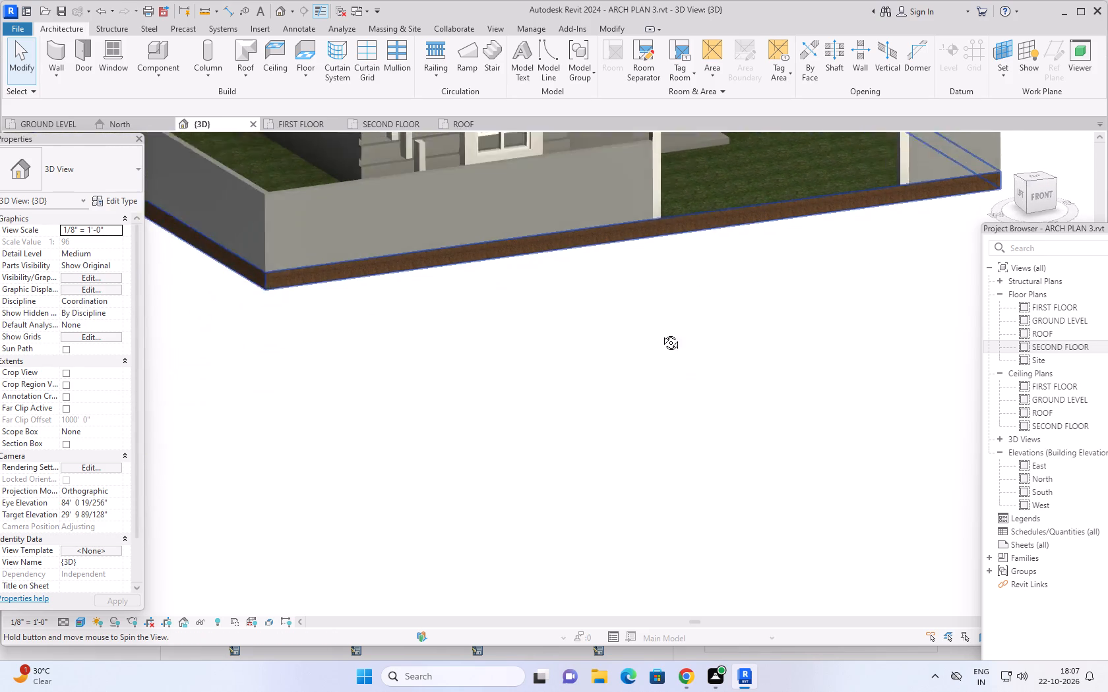
{"action": "middle_click_drag", "start_coordinate": [661, 333], "coordinate": [664, 326], "text": "shift"}
{"action": "middle_click_drag", "start_coordinate": [732, 262], "coordinate": [588, 481]}
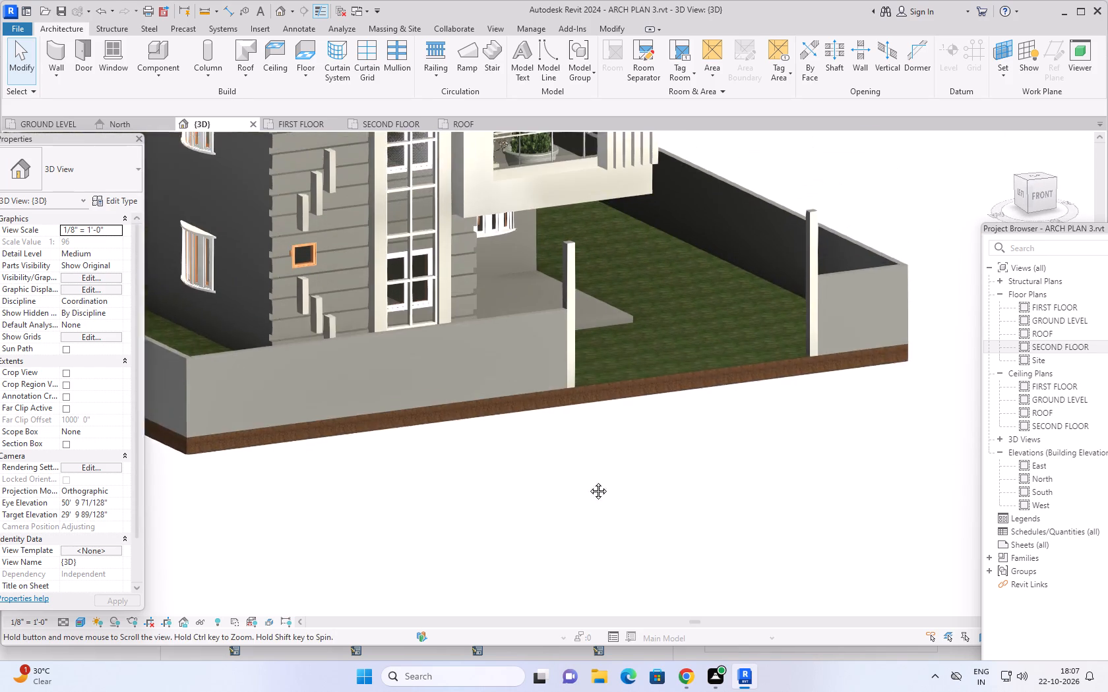
{"action": "middle_click_drag", "start_coordinate": [588, 481], "coordinate": [509, 517]}
{"action": "middle_click_drag", "start_coordinate": [567, 513], "coordinate": [512, 540]}
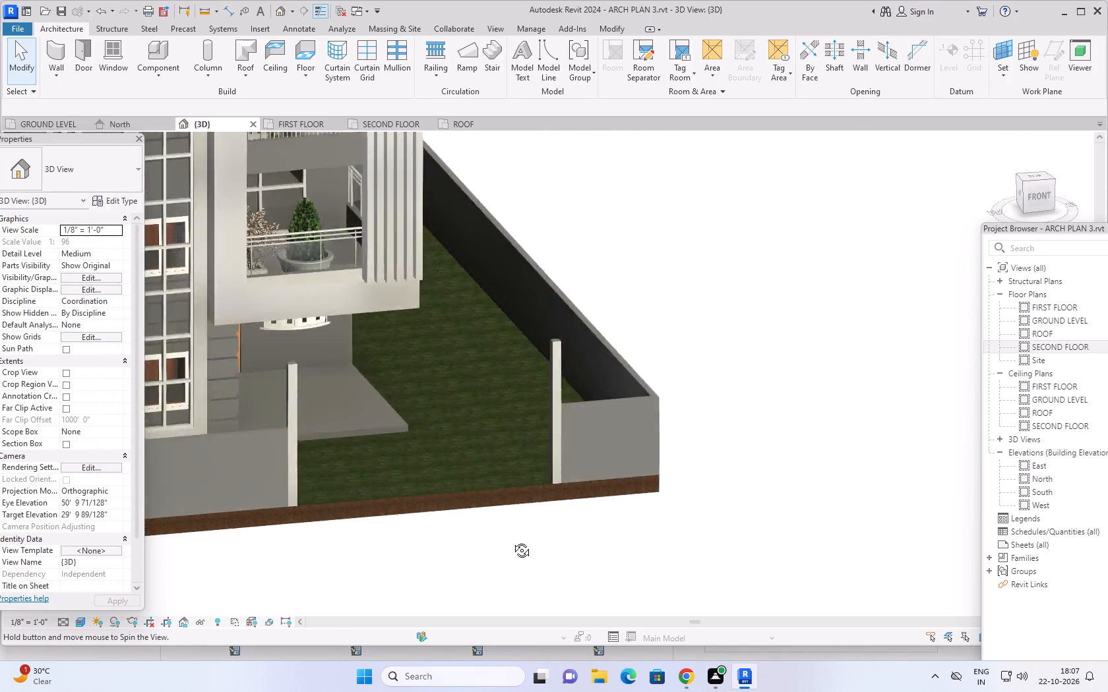
{"action": "middle_click_drag", "start_coordinate": [512, 540], "coordinate": [510, 528]}
{"action": "middle_click_drag", "start_coordinate": [530, 519], "coordinate": [644, 508]}
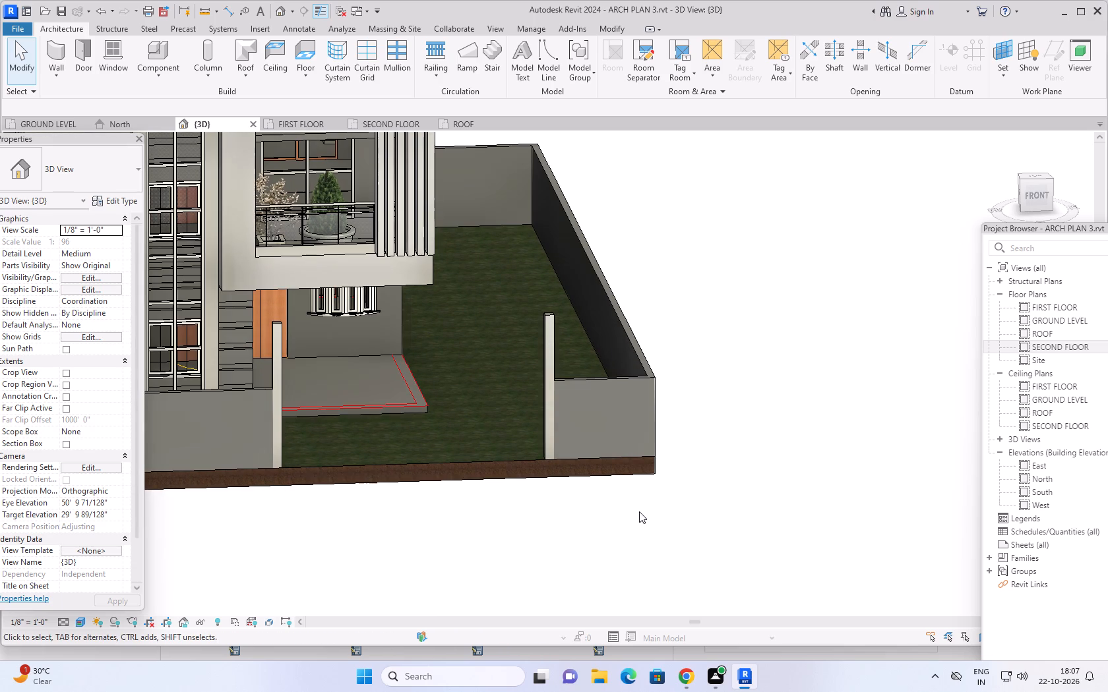
{"action": "middle_click_drag", "start_coordinate": [606, 525], "coordinate": [540, 538]}
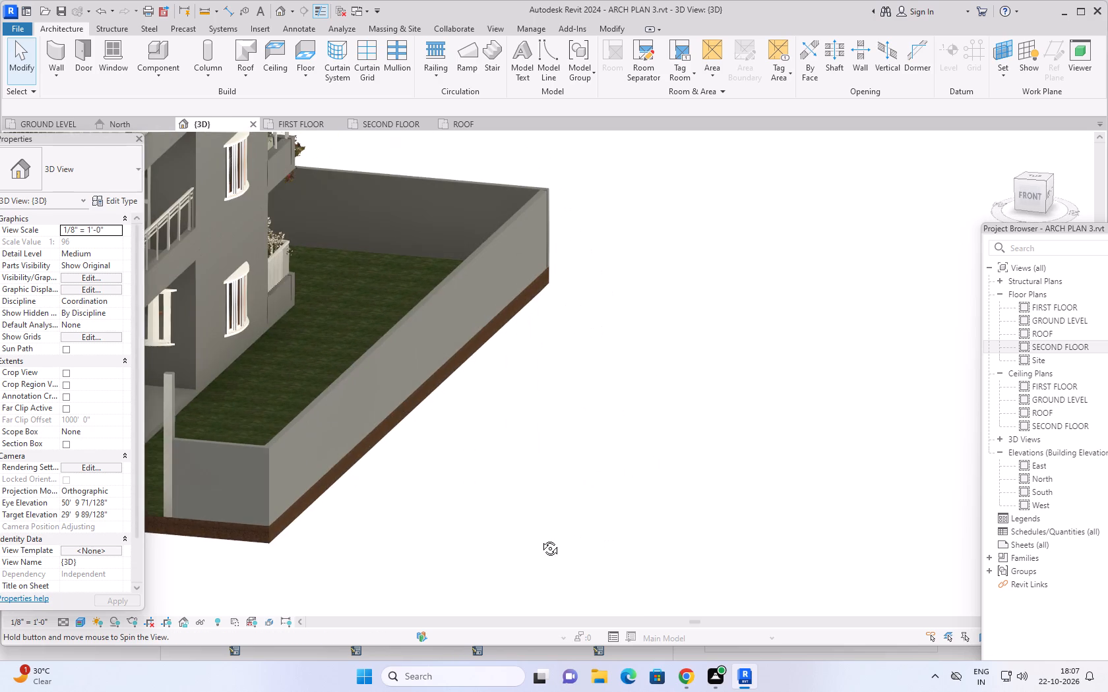
{"action": "middle_click_drag", "start_coordinate": [540, 538], "coordinate": [764, 461]}
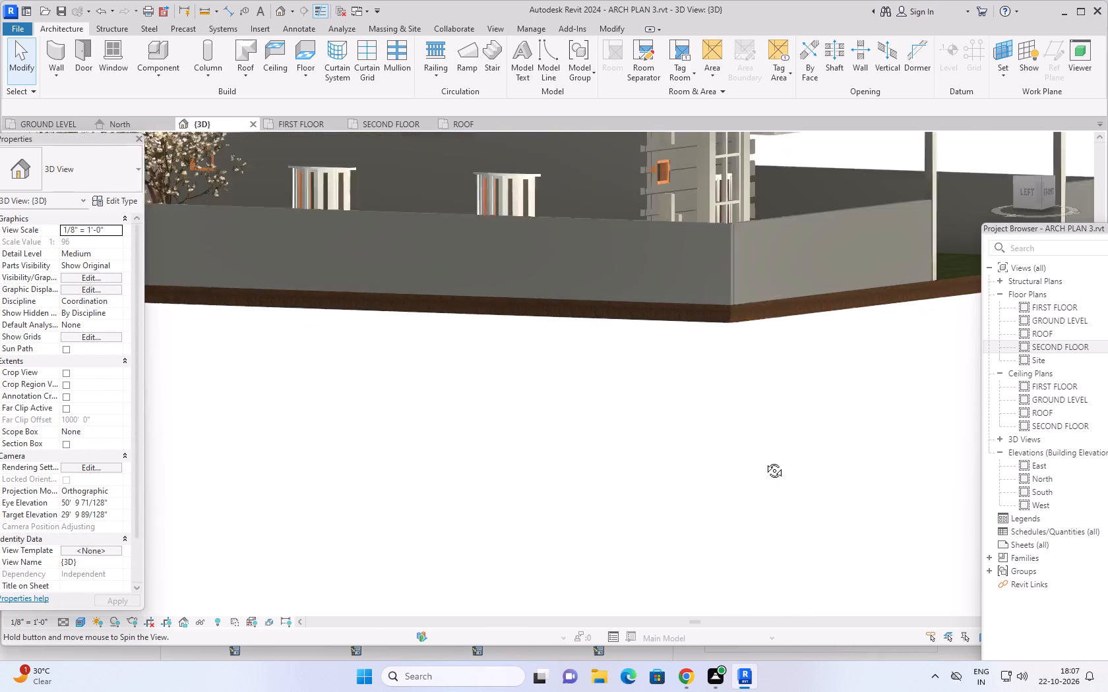
{"action": "middle_click_drag", "start_coordinate": [764, 461], "coordinate": [615, 511]}
{"action": "scroll", "coordinate": [597, 497], "scroll_direction": "down", "scroll_amount": 2}
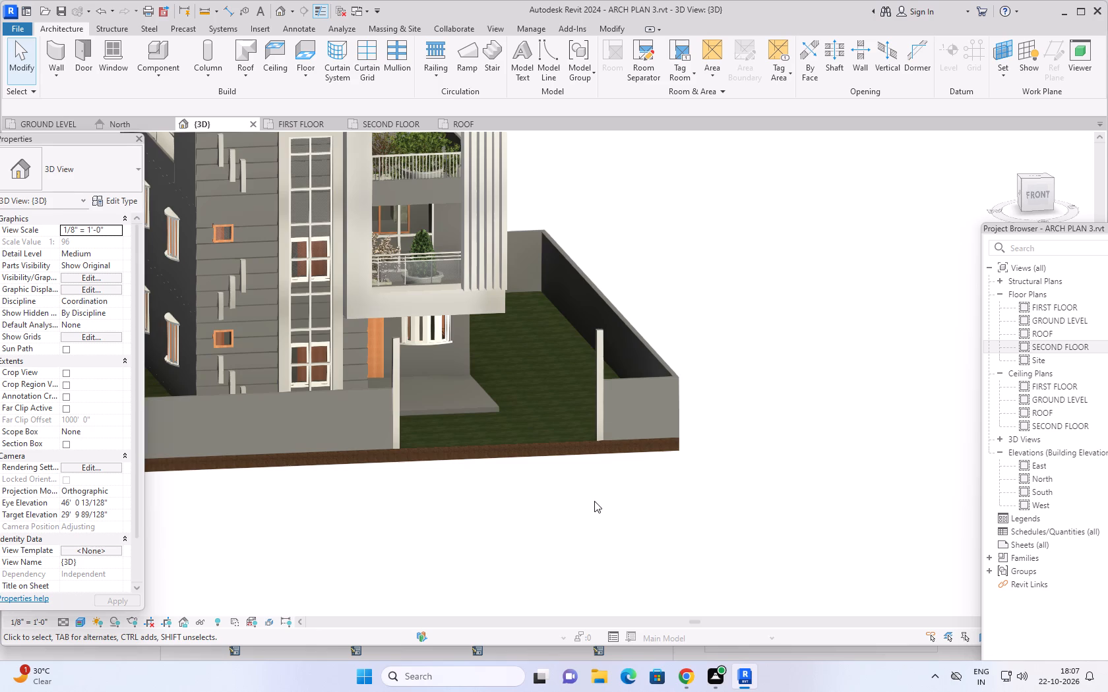
{"action": "middle_click_drag", "start_coordinate": [586, 501], "coordinate": [592, 444]}
{"action": "middle_click_drag", "start_coordinate": [592, 443], "coordinate": [597, 471], "text": "shift"}
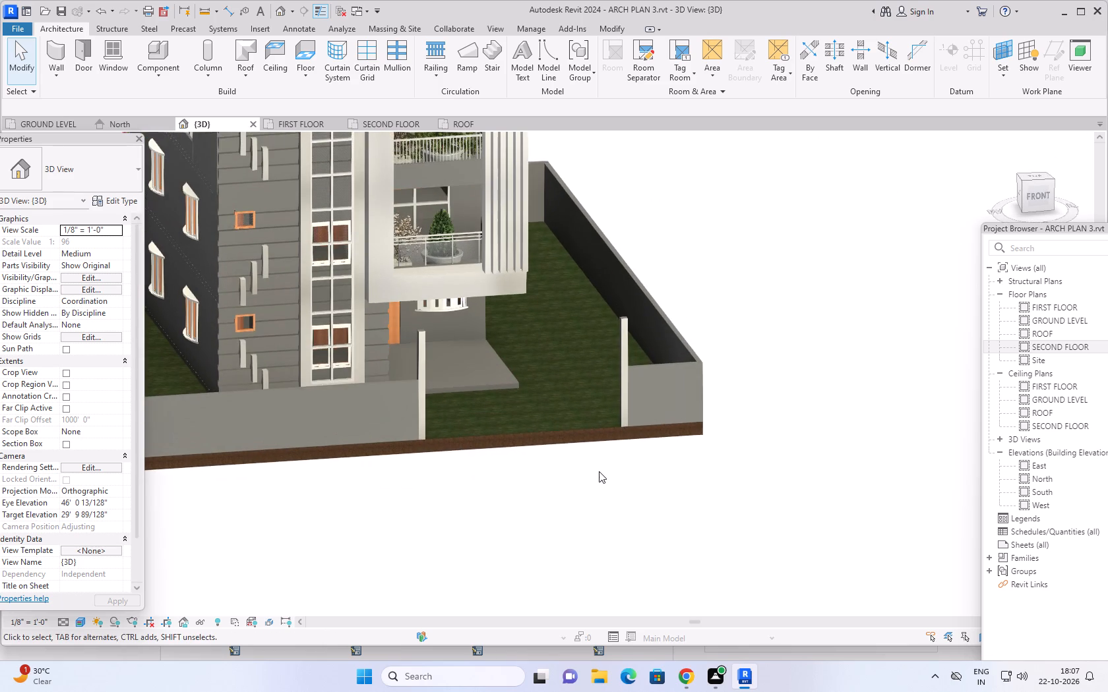
{"action": "scroll", "coordinate": [599, 471], "scroll_direction": "down", "scroll_amount": 4}
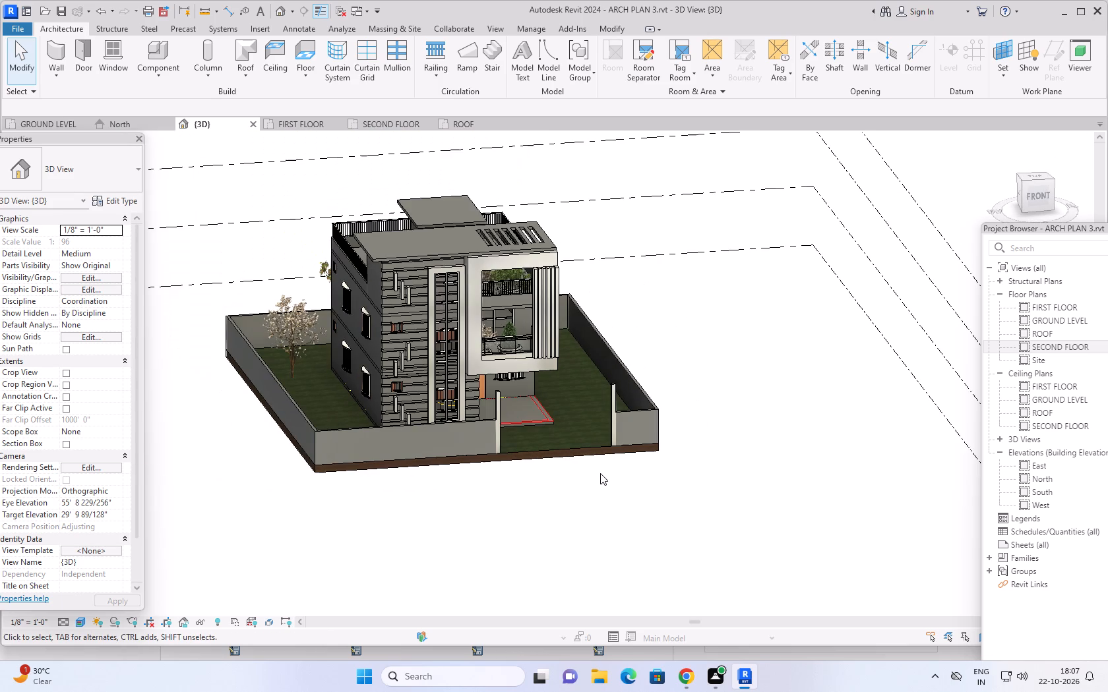
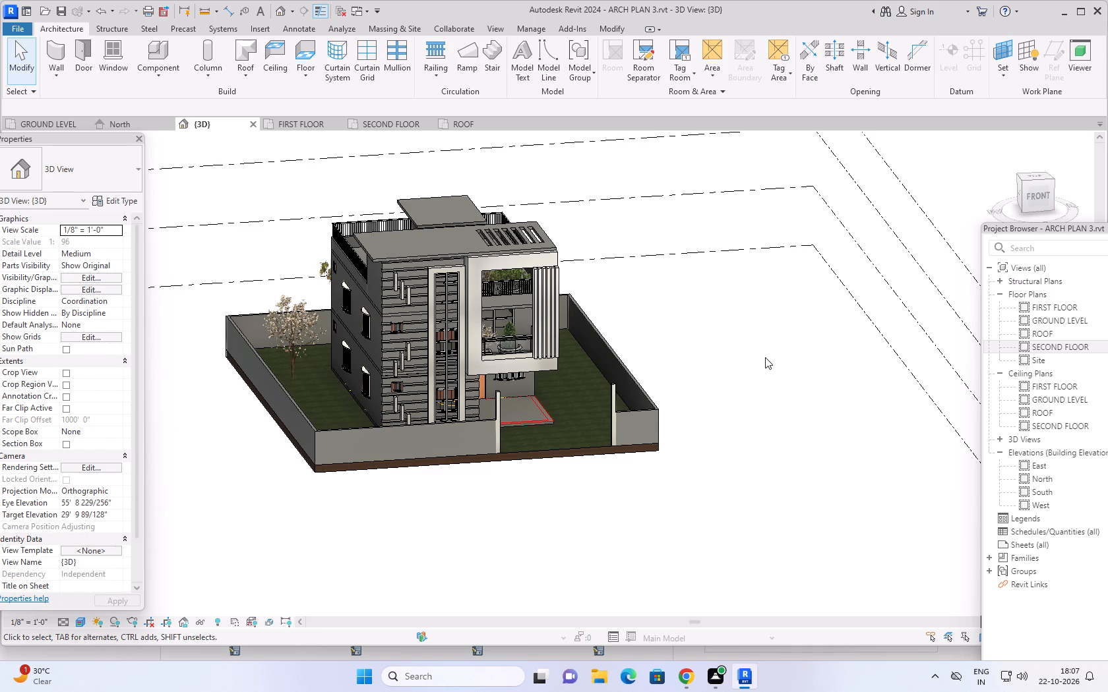
Examine the building, its front yard and gate opening, and the surrounding compound from several angles in the 3D view.
{"action": "scroll", "coordinate": [765, 357], "scroll_direction": "down", "scroll_amount": 1}
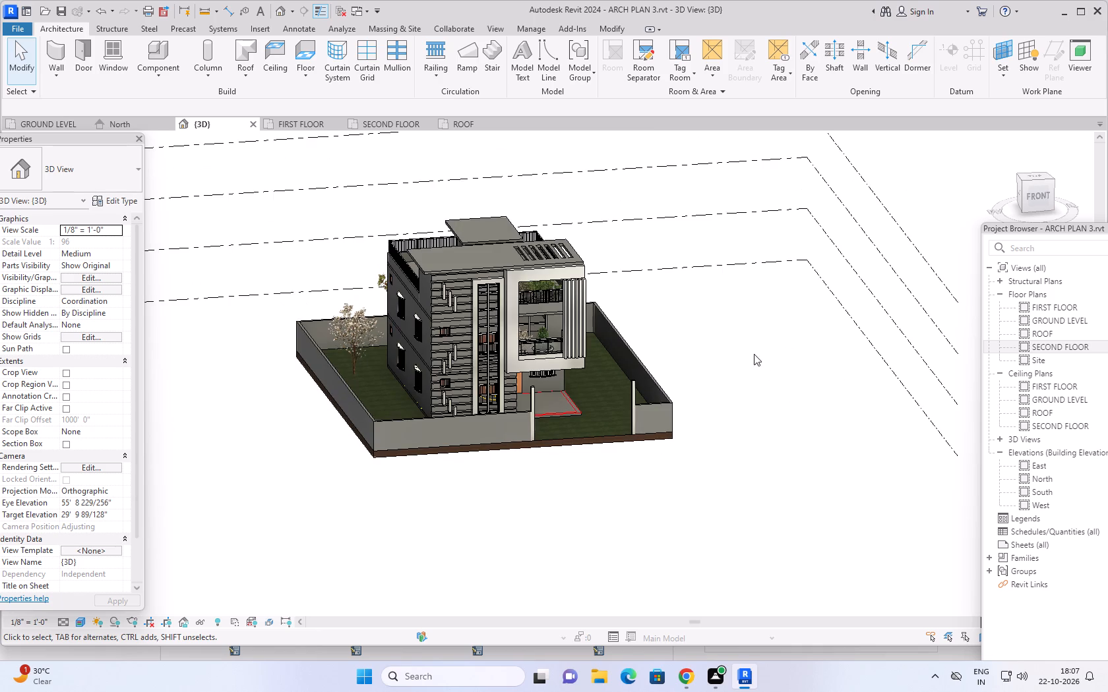
{"action": "middle_click_drag", "start_coordinate": [751, 353], "coordinate": [713, 437]}
{"action": "middle_click_drag", "start_coordinate": [687, 517], "coordinate": [646, 457]}
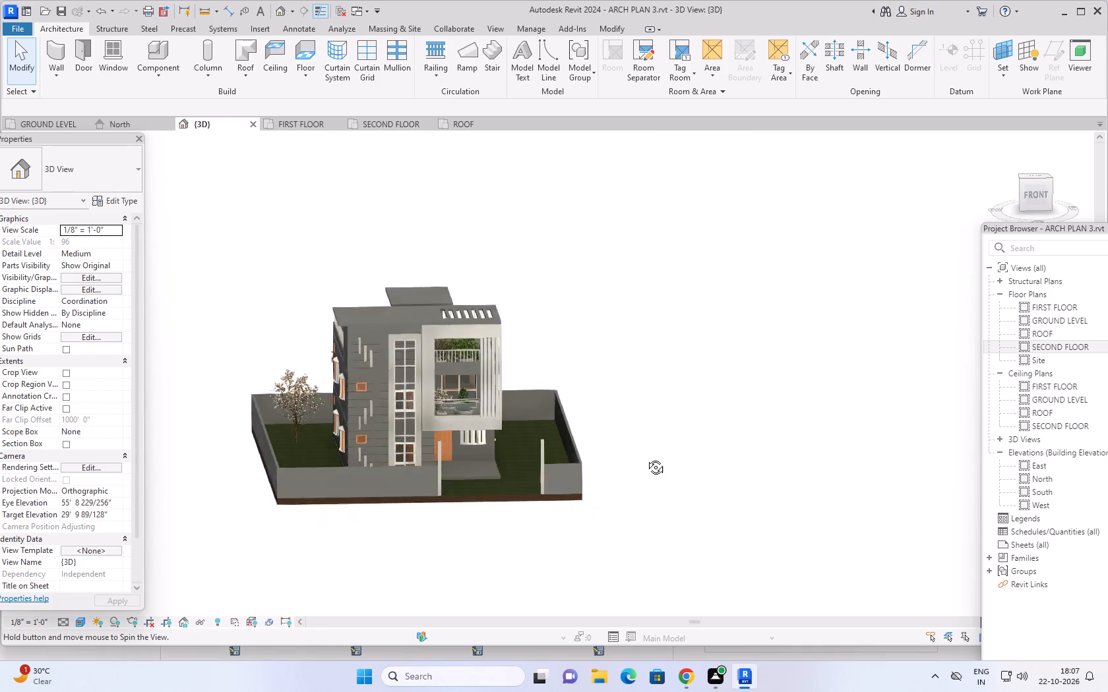
{"action": "middle_click_drag", "start_coordinate": [646, 457], "coordinate": [621, 467]}
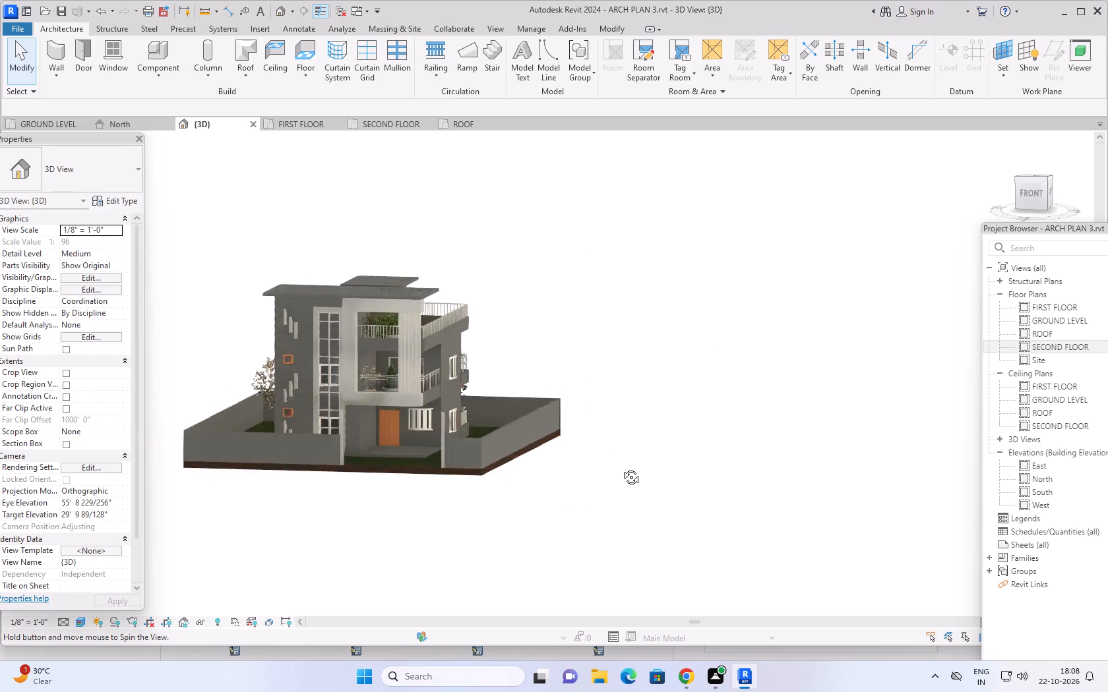
{"action": "middle_click_drag", "start_coordinate": [621, 467], "coordinate": [635, 540]}
{"action": "scroll", "coordinate": [448, 562], "scroll_direction": "up", "scroll_amount": 1}
{"action": "middle_click_drag", "start_coordinate": [448, 563], "coordinate": [453, 552]}
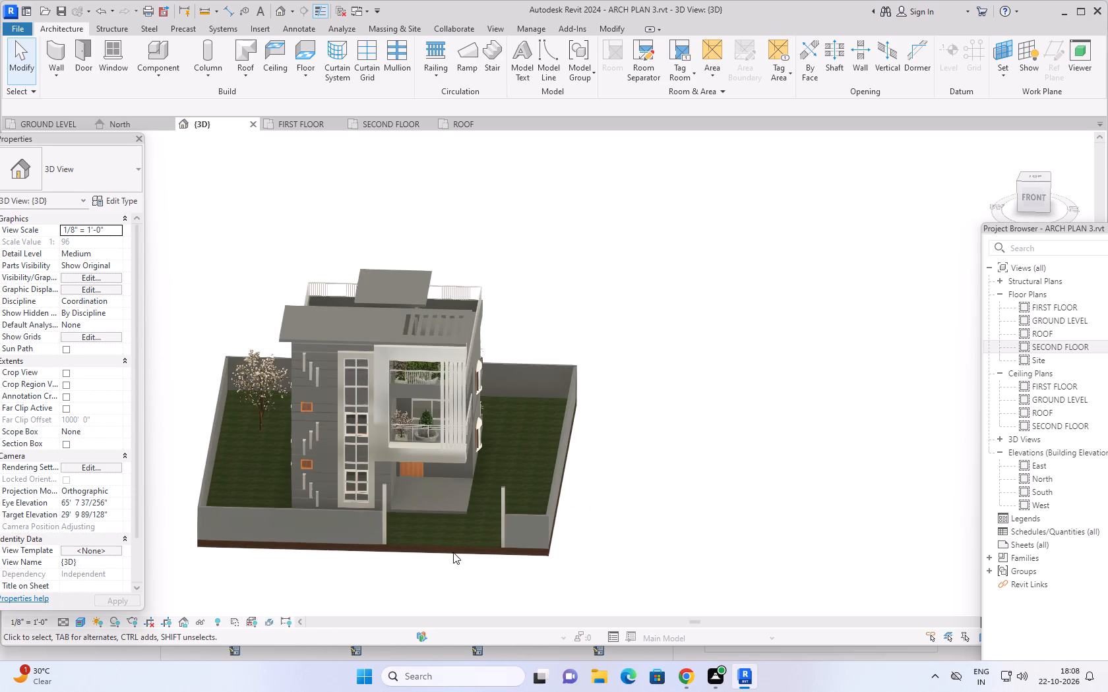
{"action": "middle_click_drag", "start_coordinate": [453, 552], "coordinate": [500, 413]}
{"action": "middle_click_drag", "start_coordinate": [502, 420], "coordinate": [561, 519], "text": "shift"}
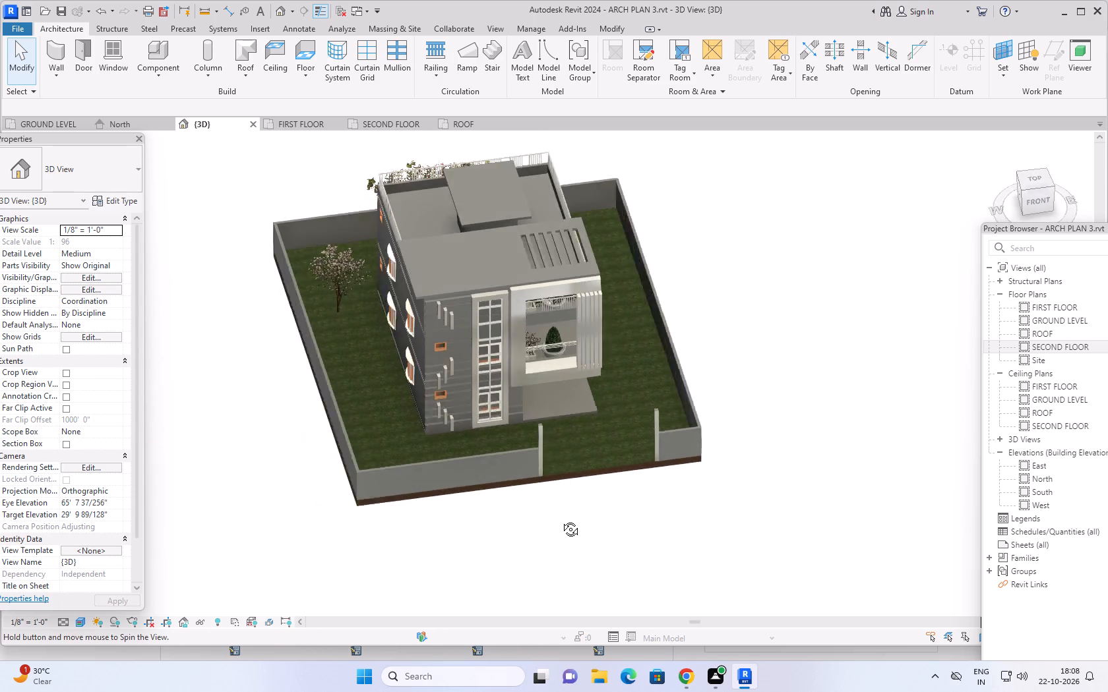
{"action": "middle_click_drag", "start_coordinate": [561, 519], "coordinate": [563, 519], "text": "shift"}
{"action": "scroll", "coordinate": [590, 432], "scroll_direction": "up", "scroll_amount": 9}
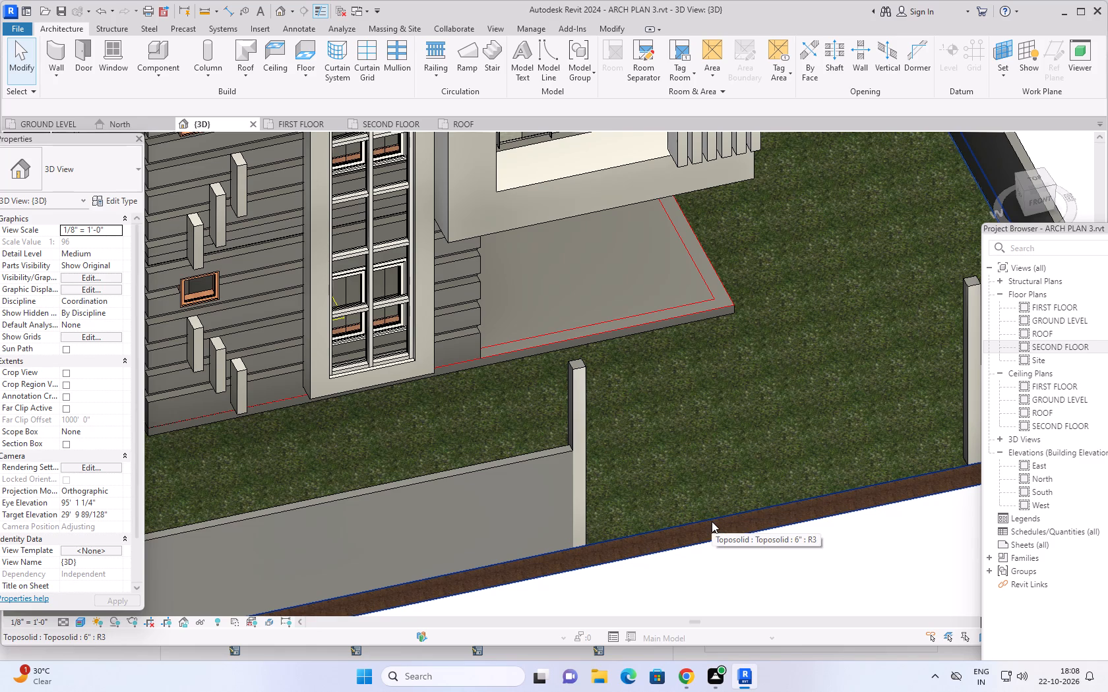
{"action": "scroll", "coordinate": [712, 521], "scroll_direction": "down", "scroll_amount": 5}
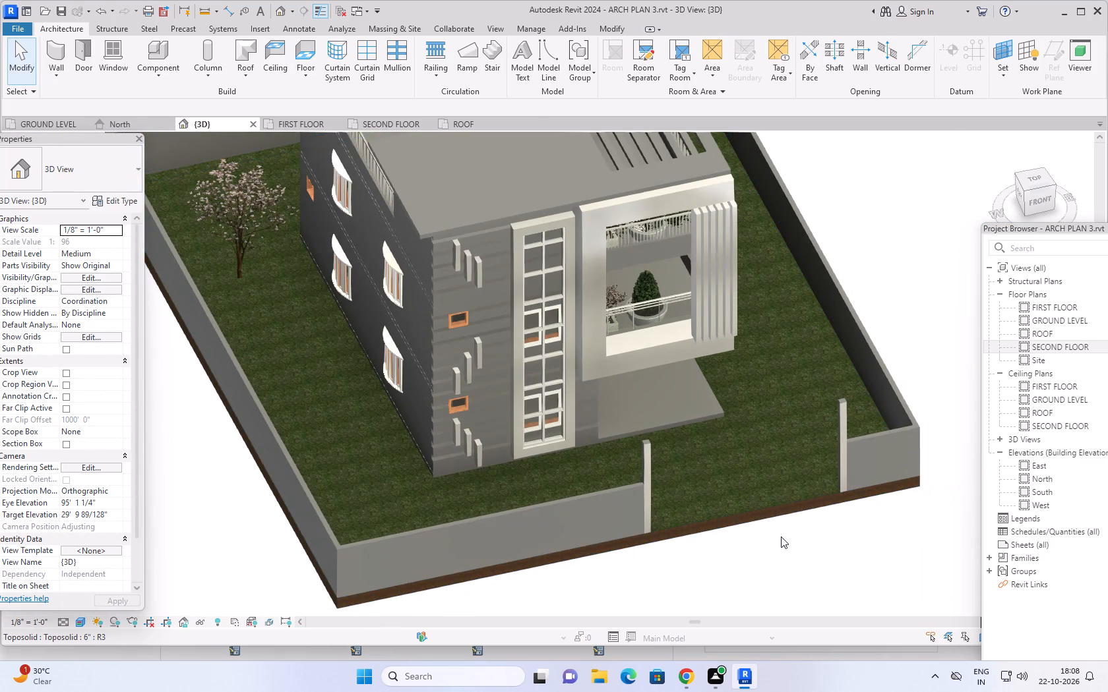
{"action": "middle_click_drag", "start_coordinate": [774, 536], "coordinate": [654, 527]}
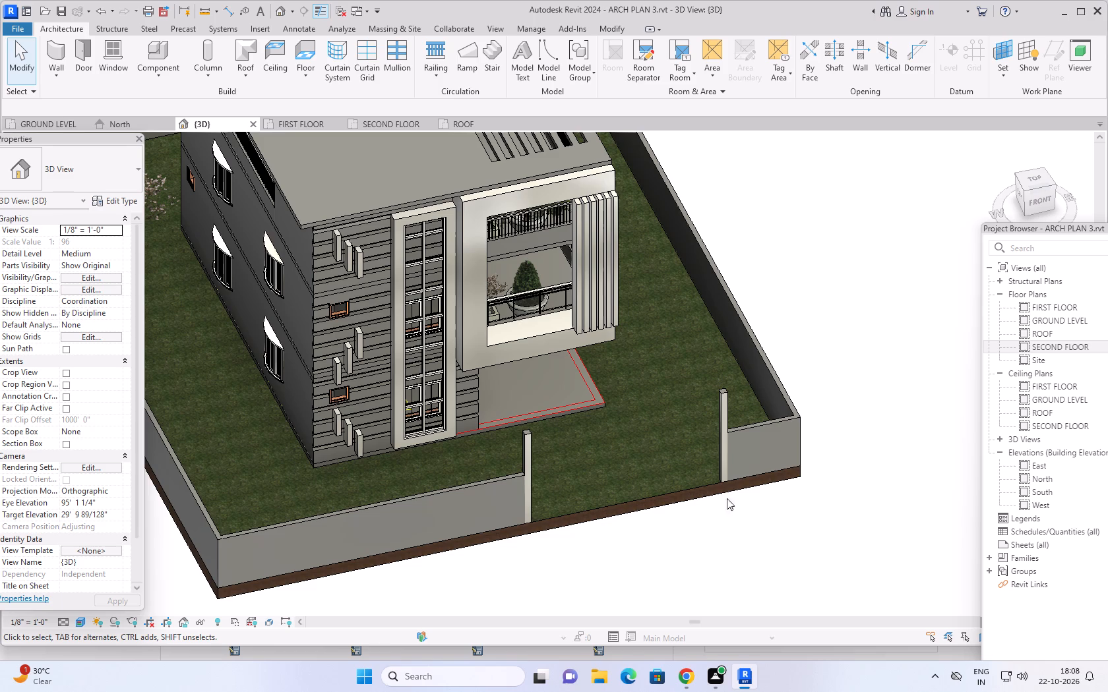
{"action": "scroll", "coordinate": [783, 536], "scroll_direction": "down", "scroll_amount": 2}
{"action": "middle_click_drag", "start_coordinate": [790, 541], "coordinate": [756, 534]}
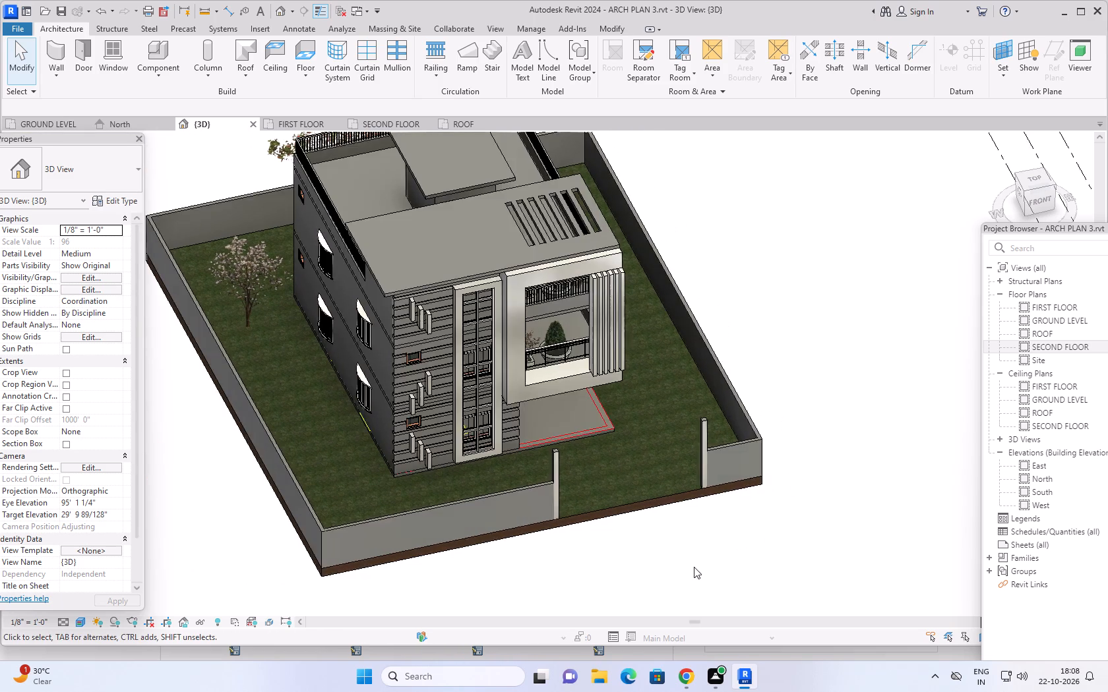
{"action": "middle_click_drag", "start_coordinate": [687, 564], "coordinate": [690, 548]}
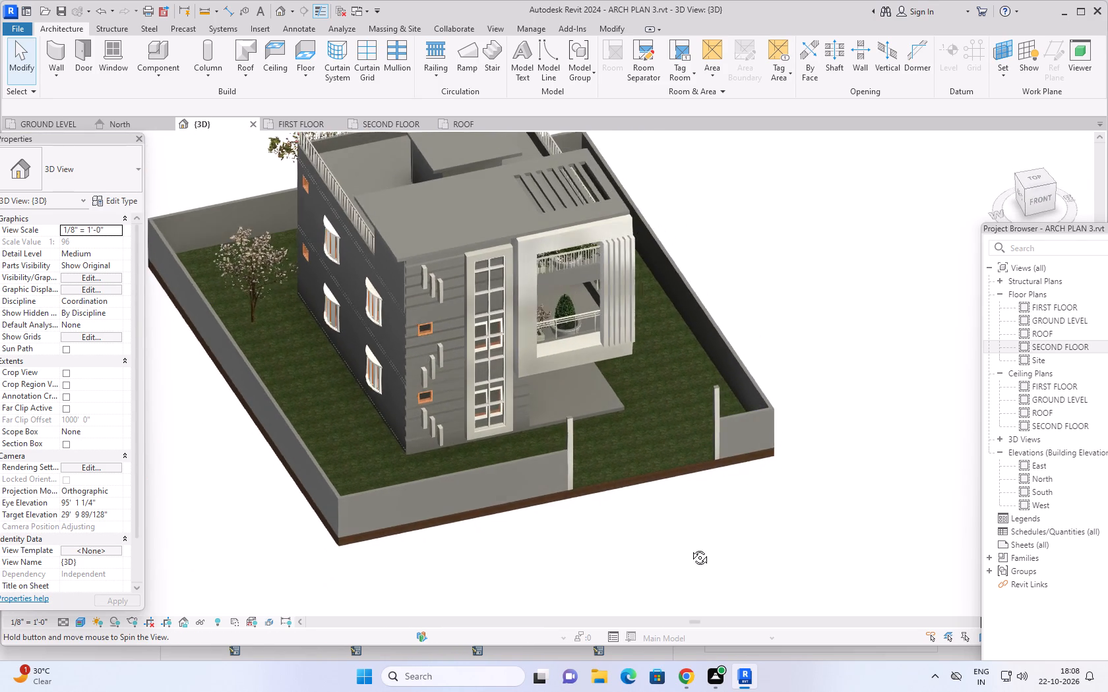
{"action": "middle_click_drag", "start_coordinate": [690, 548], "coordinate": [690, 548]}
{"action": "middle_click_drag", "start_coordinate": [814, 345], "coordinate": [866, 357]}
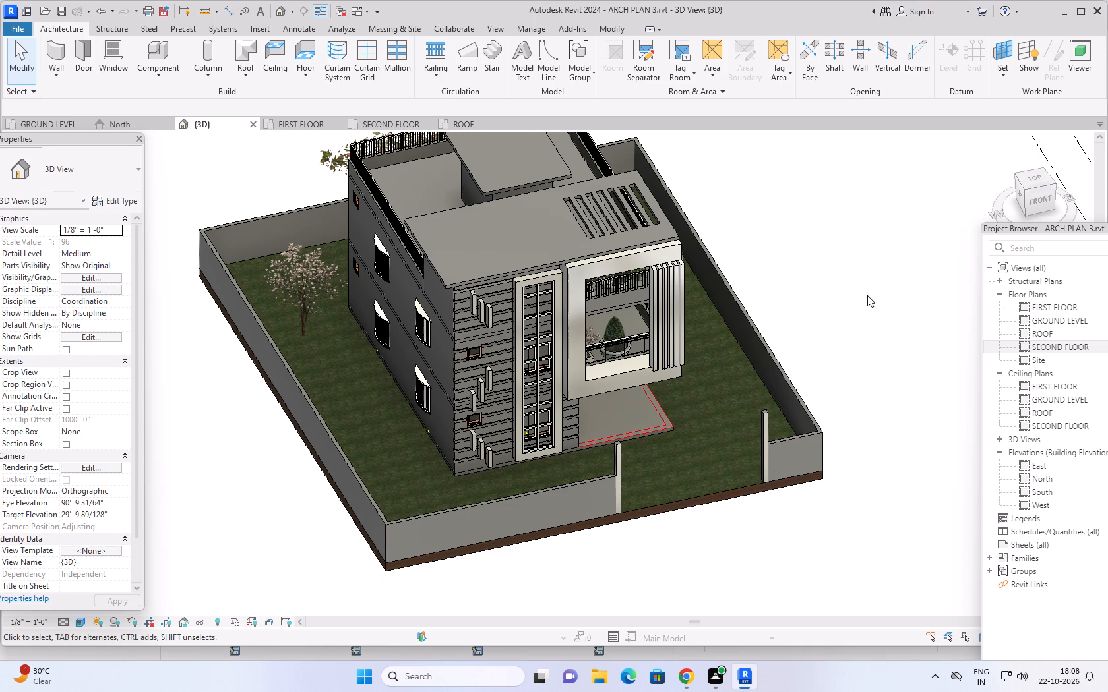
{"action": "middle_click_drag", "start_coordinate": [795, 257], "coordinate": [823, 281]}
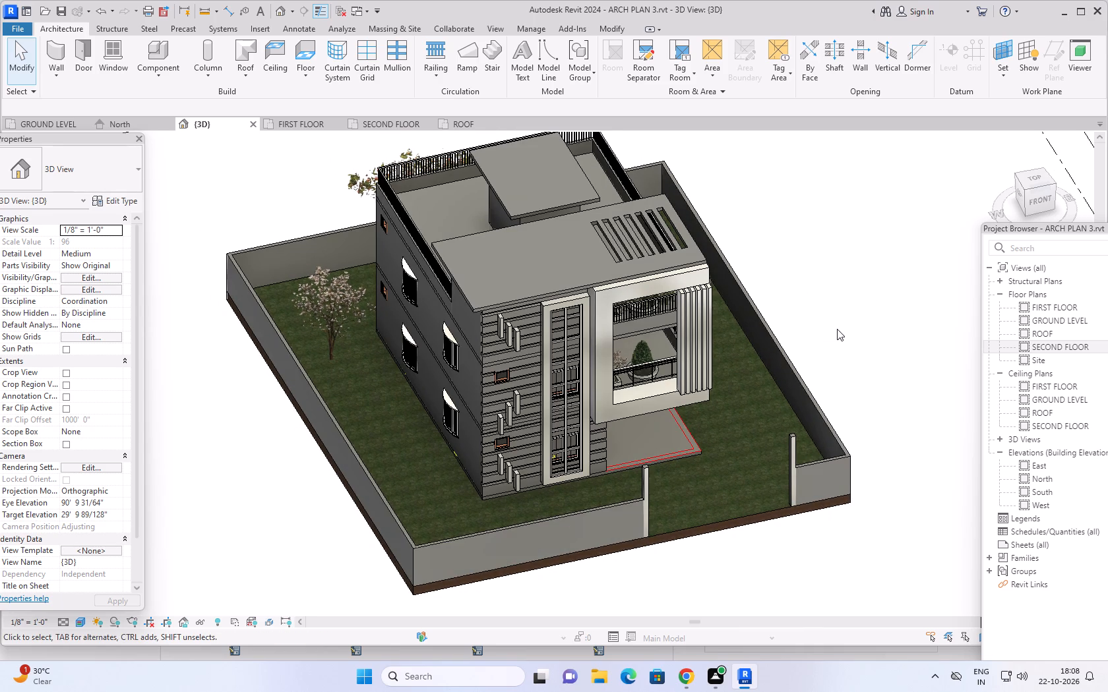
{"action": "middle_click_drag", "start_coordinate": [837, 329], "coordinate": [828, 412]}
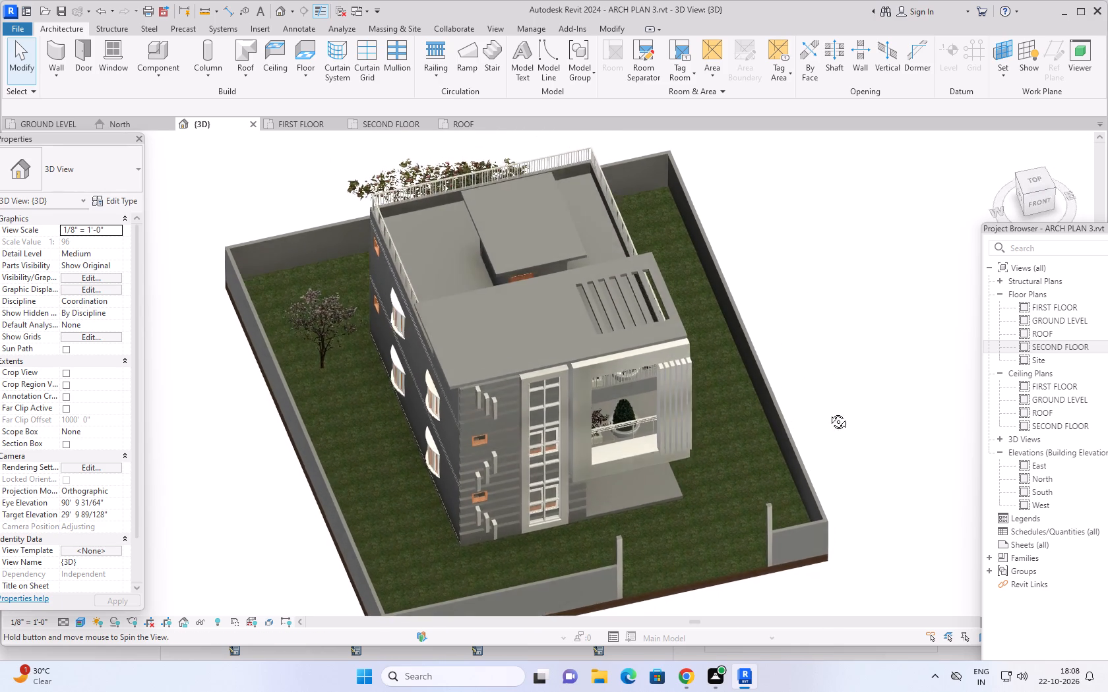
{"action": "middle_click_drag", "start_coordinate": [828, 412], "coordinate": [437, 542]}
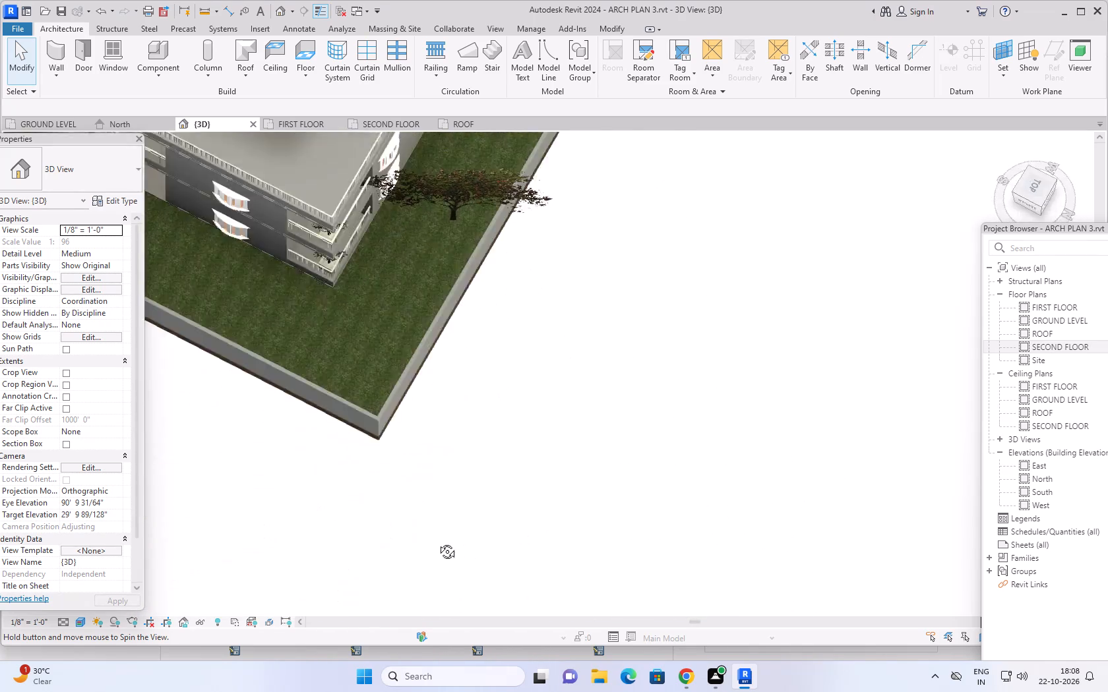
{"action": "middle_click_drag", "start_coordinate": [437, 542], "coordinate": [402, 515]}
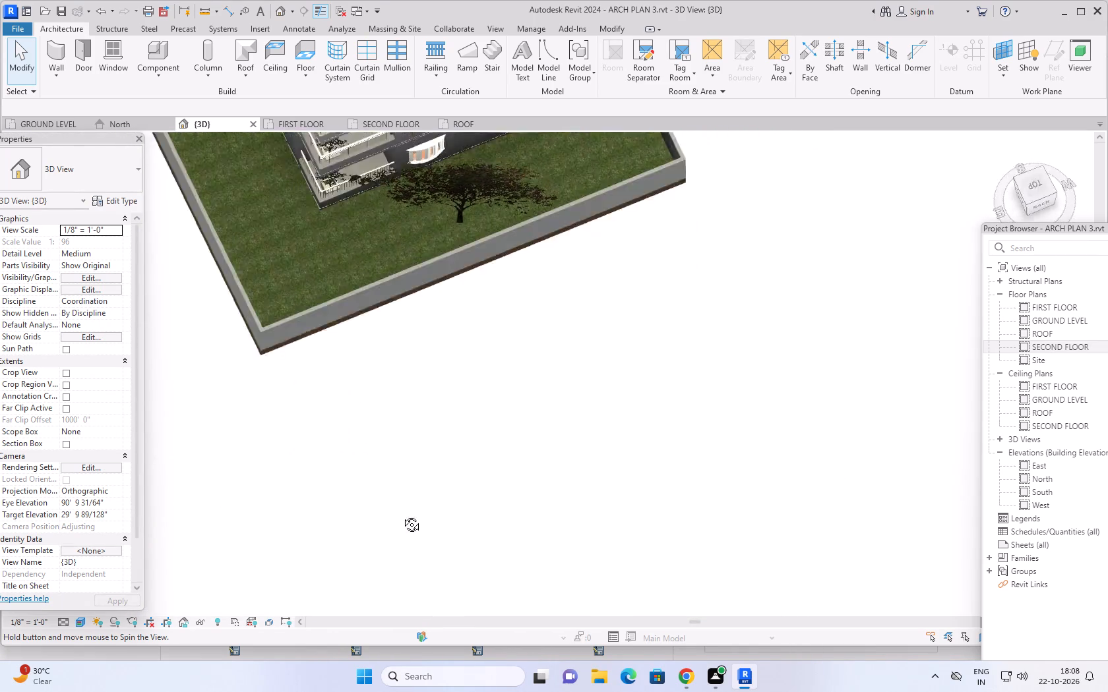
{"action": "middle_click_drag", "start_coordinate": [402, 515], "coordinate": [831, 416]}
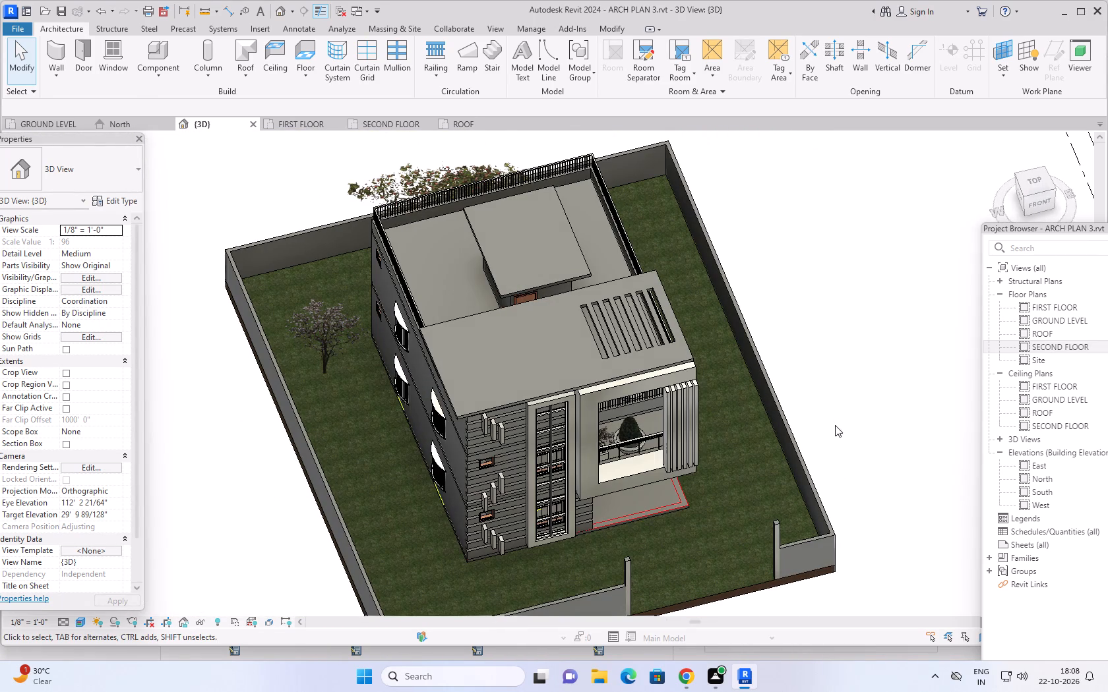
{"action": "middle_click_drag", "start_coordinate": [869, 493], "coordinate": [877, 417]}
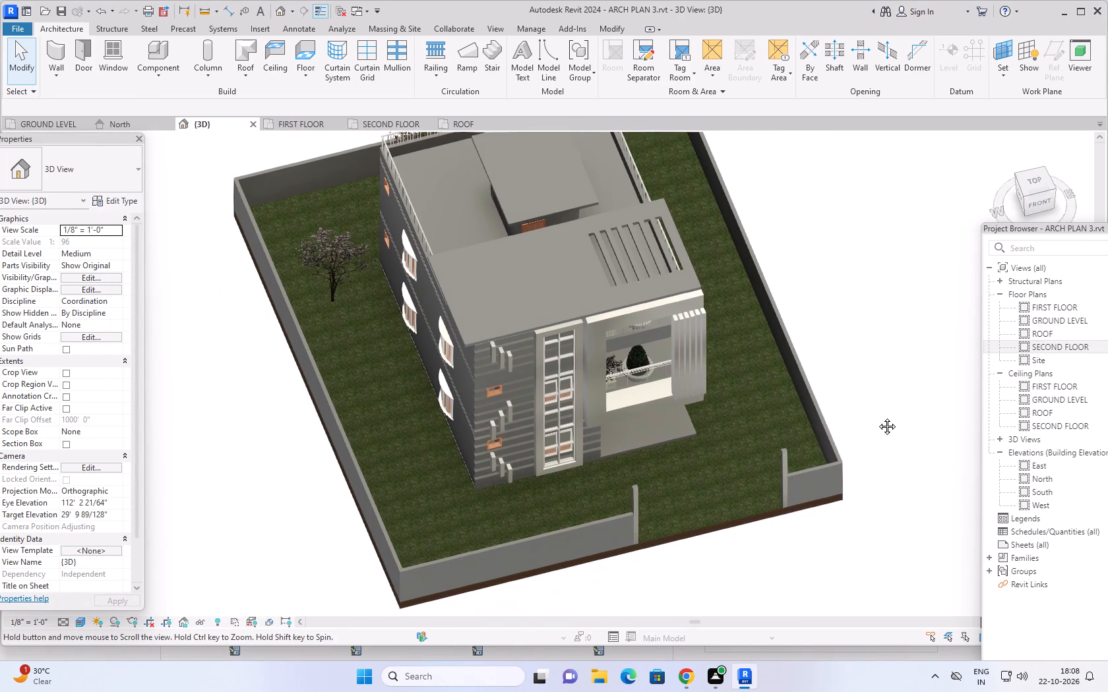
{"action": "middle_click_drag", "start_coordinate": [877, 417], "coordinate": [880, 417]}
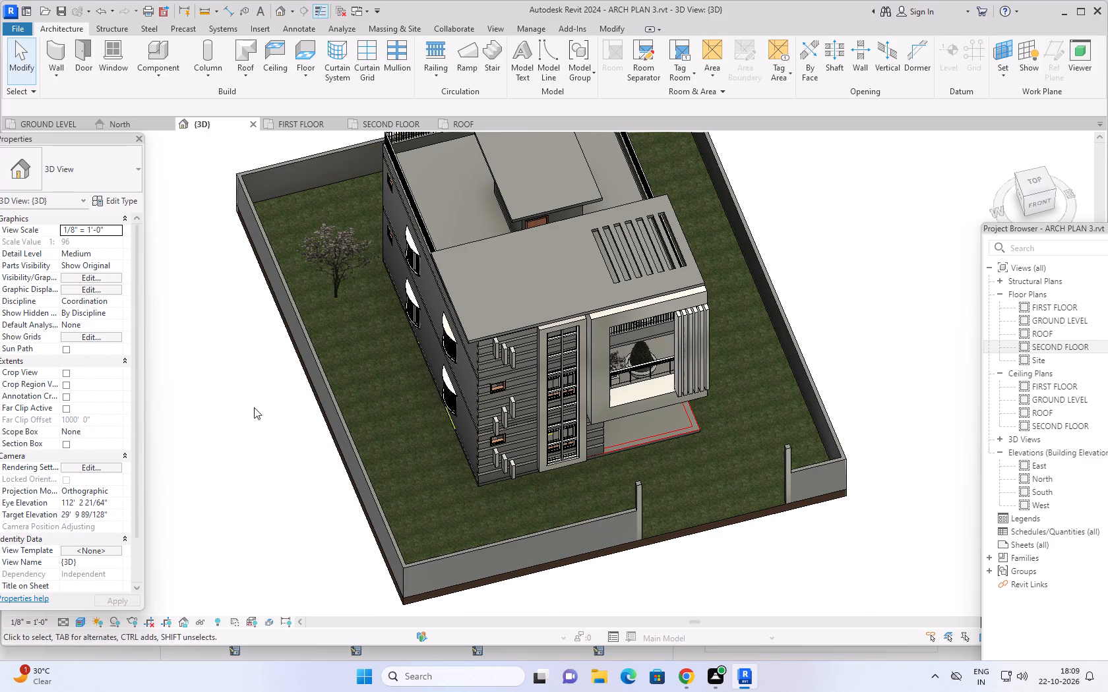
{"action": "middle_click_drag", "start_coordinate": [248, 440], "coordinate": [303, 449]}
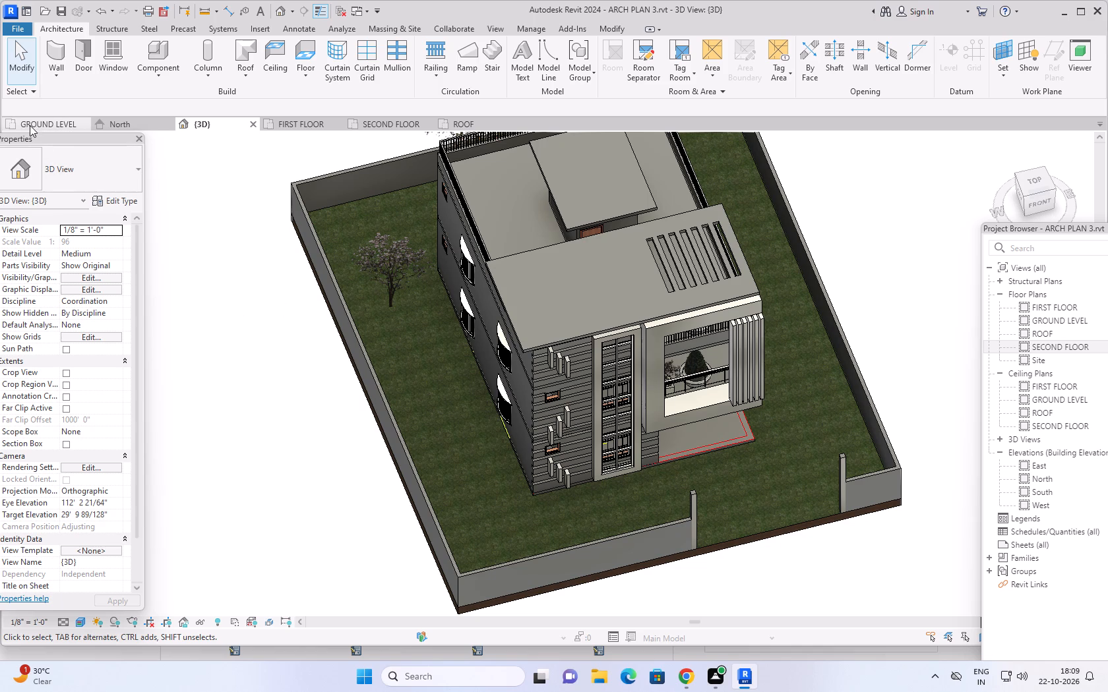
On the GROUND LEVEL floor plan, start a Site Component with the RPC Tree - Deciduous type Kousa Dogwood - 10'.
{"action": "left_click", "coordinate": [45, 125]}
{"action": "scroll", "coordinate": [483, 363], "scroll_direction": "down", "scroll_amount": 2}
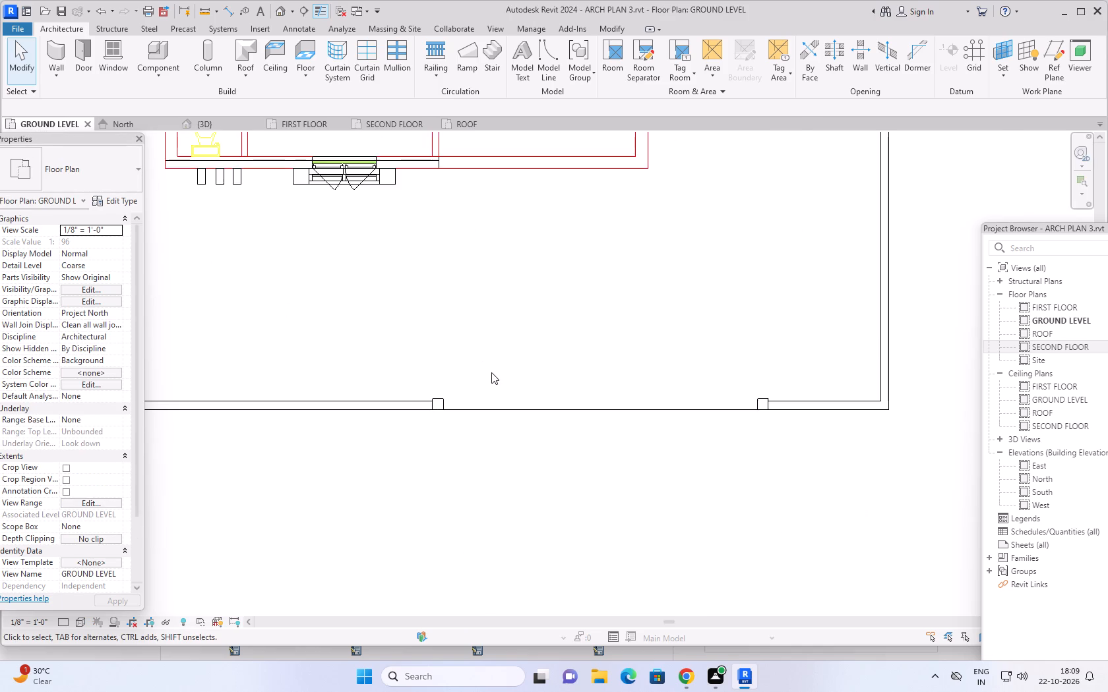
{"action": "scroll", "coordinate": [493, 372], "scroll_direction": "down", "scroll_amount": 12}
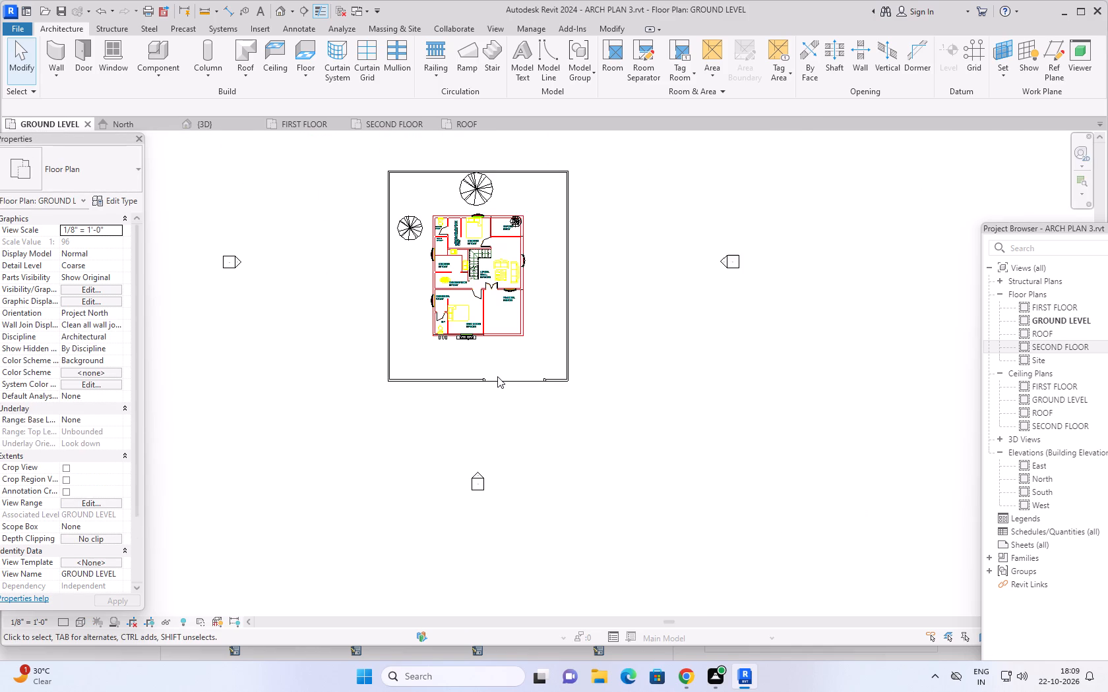
{"action": "middle_click_drag", "start_coordinate": [493, 363], "coordinate": [530, 429]}
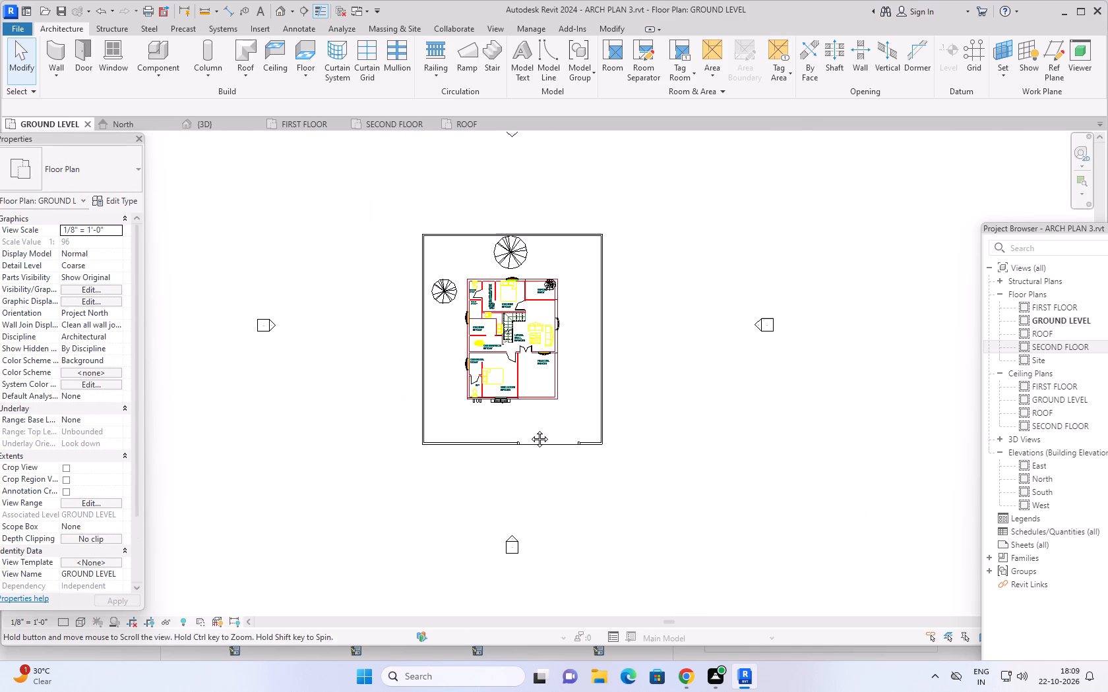
{"action": "middle_click_drag", "start_coordinate": [530, 429], "coordinate": [534, 435]}
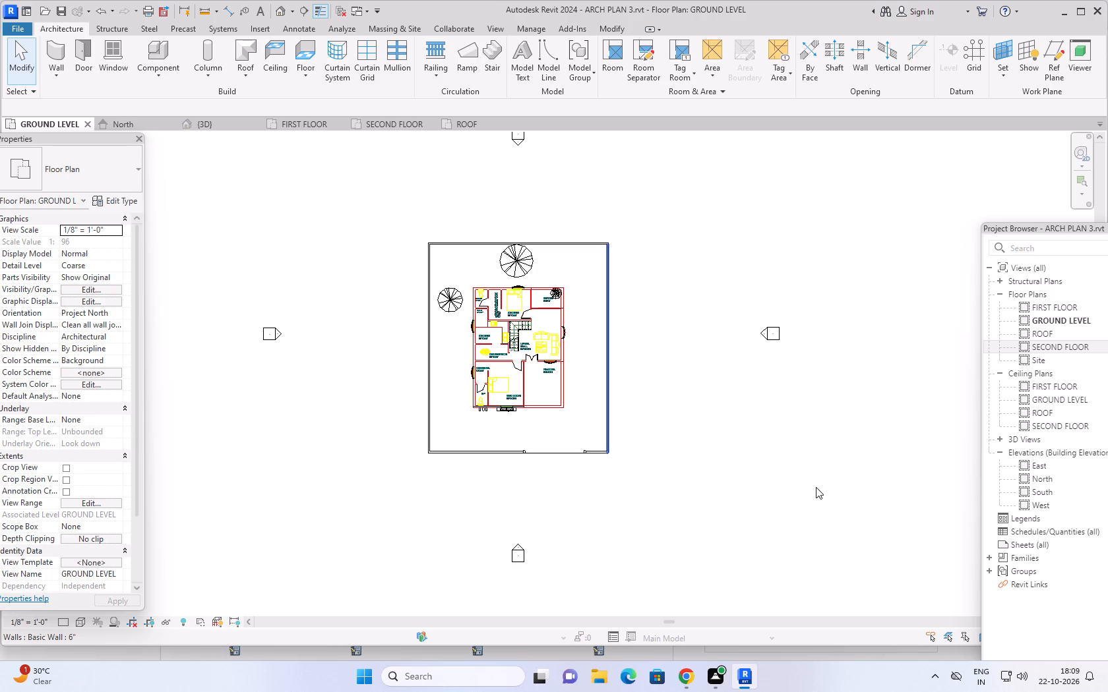
{"action": "scroll", "coordinate": [436, 363], "scroll_direction": "up", "scroll_amount": 4}
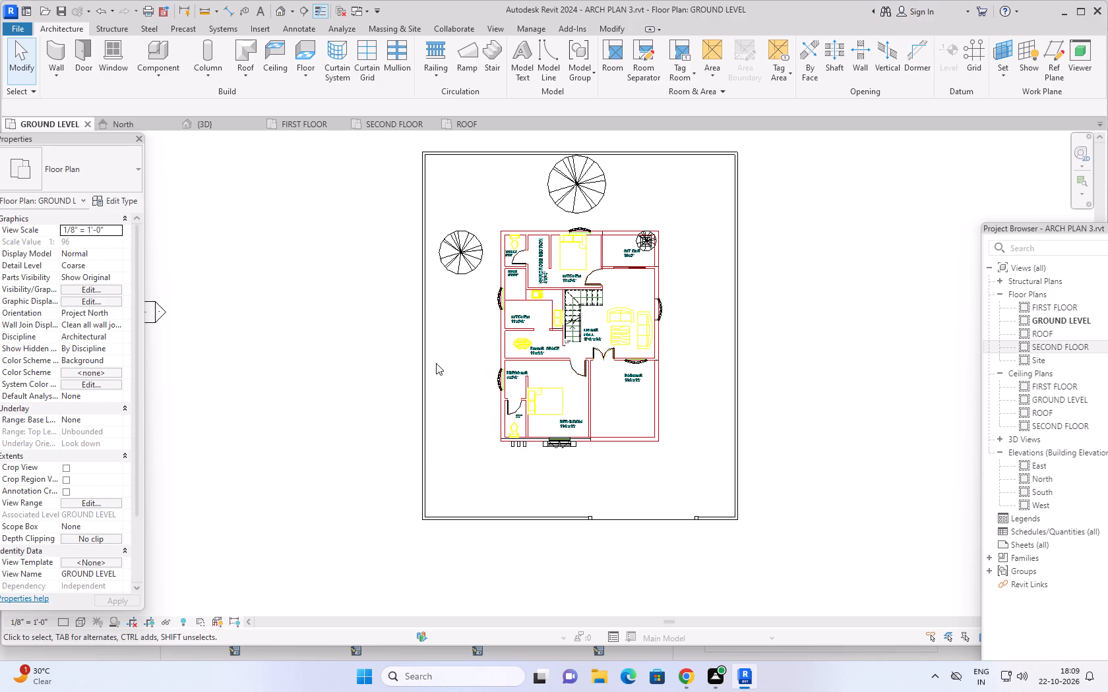
{"action": "middle_click_drag", "start_coordinate": [455, 328], "coordinate": [448, 352]}
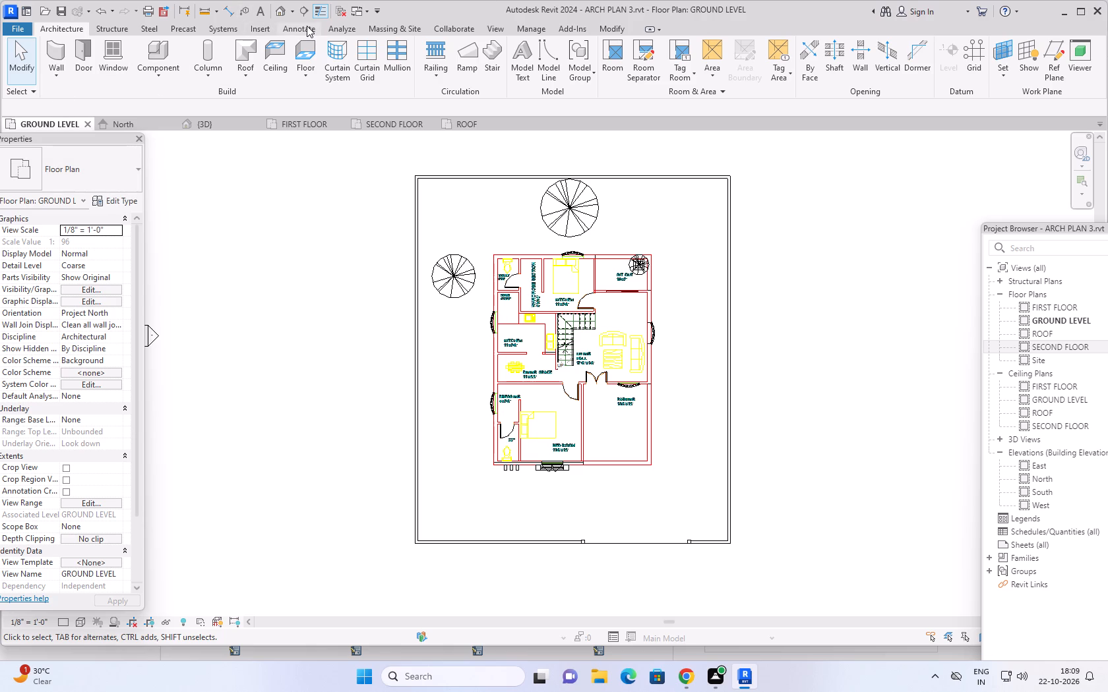
{"action": "left_click", "coordinate": [386, 28]}
{"action": "left_click", "coordinate": [394, 46]}
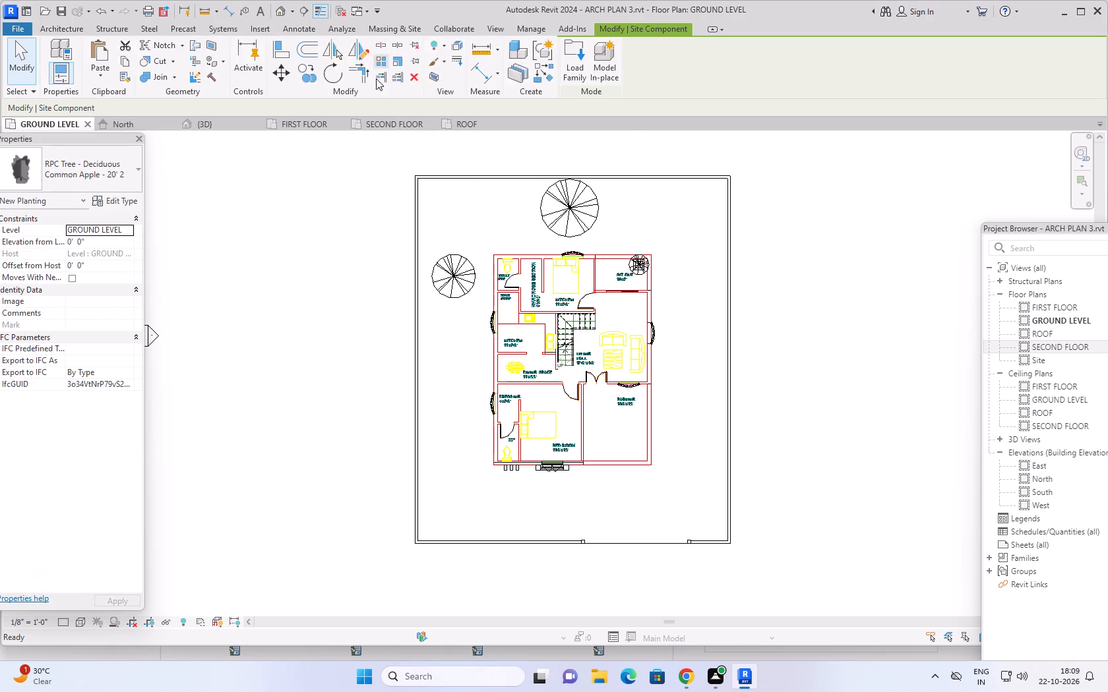
{"action": "left_click", "coordinate": [122, 173]}
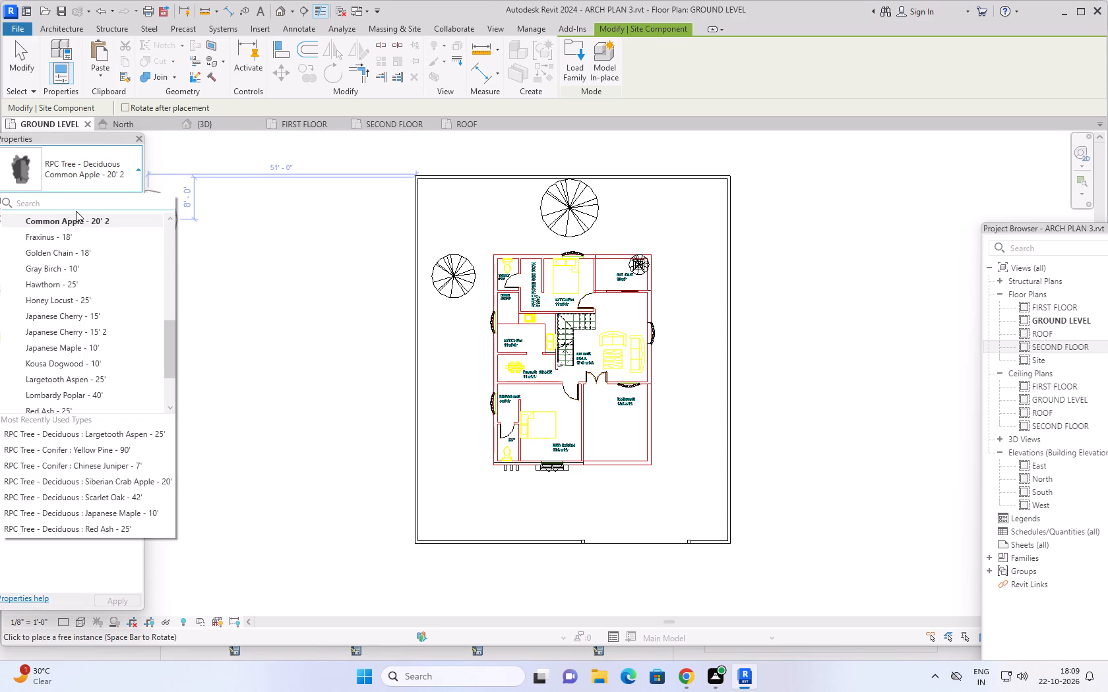
{"action": "scroll", "coordinate": [76, 211], "scroll_direction": "up", "scroll_amount": 4}
{"action": "left_click", "coordinate": [61, 362]}
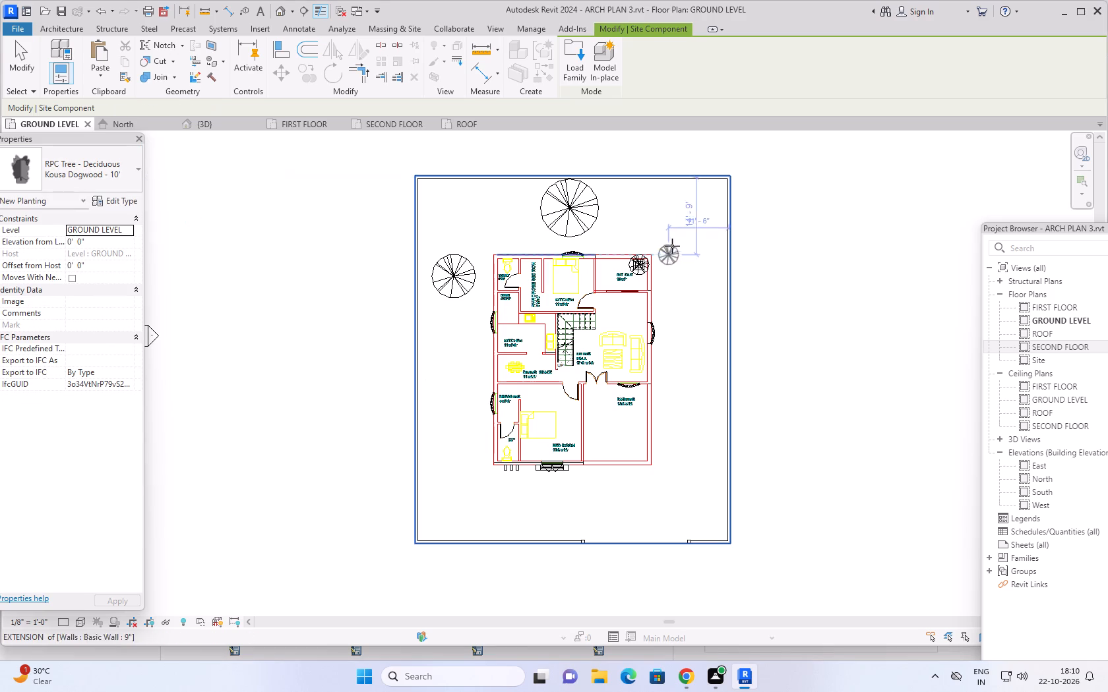
Duplicate the Kousa Dogwood - 10' tree type under the name 15' and set its height to 15'.
{"action": "left_click", "coordinate": [108, 200]}
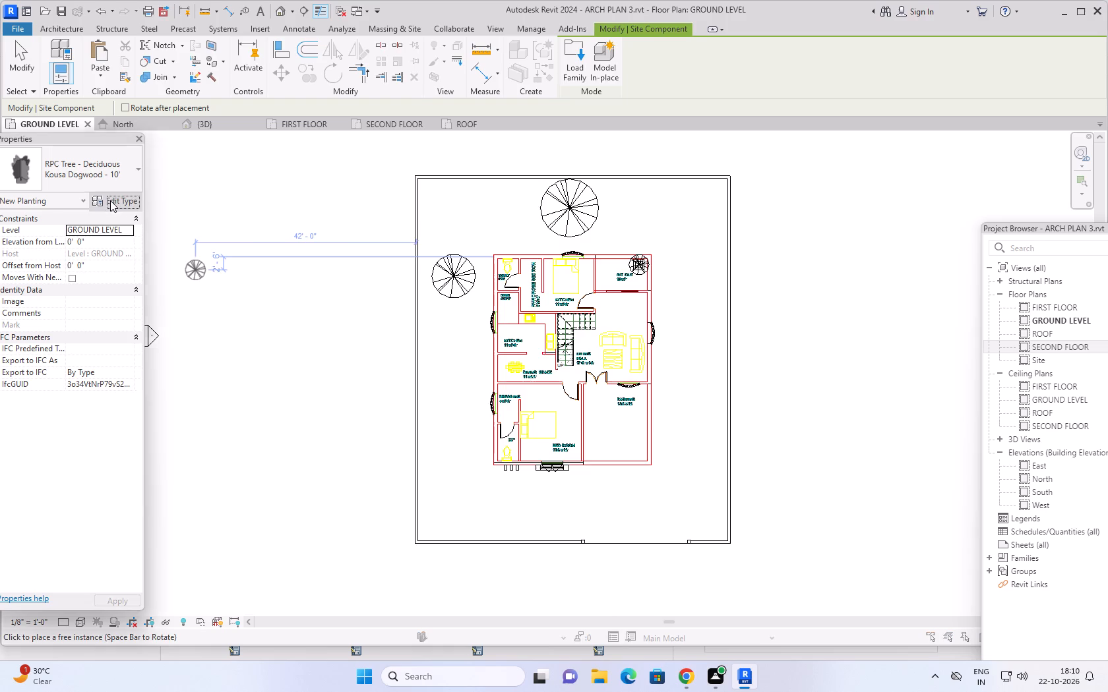
{"action": "left_click", "coordinate": [863, 222]}
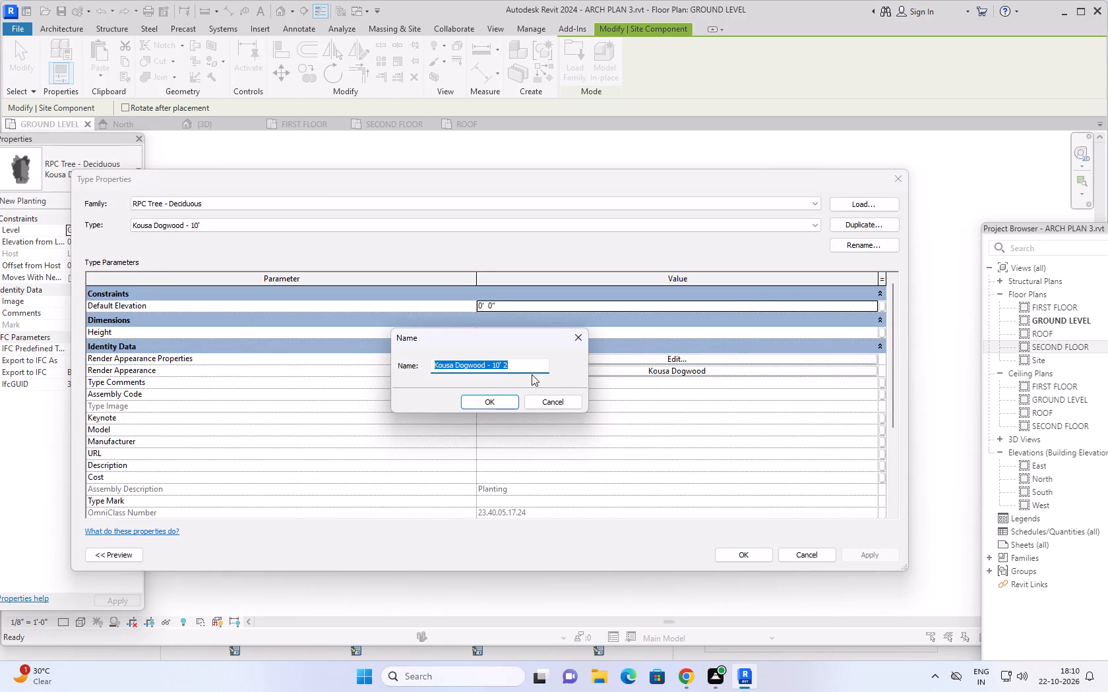
{"action": "type", "text": "15'"}
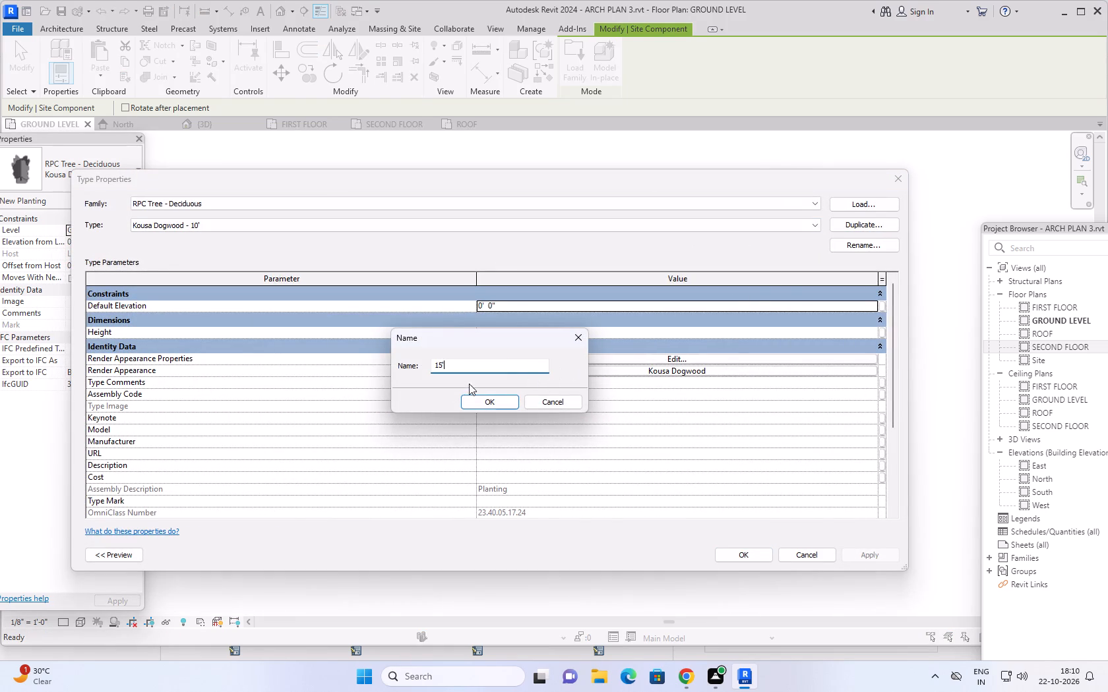
{"action": "left_click", "coordinate": [485, 396]}
{"action": "left_click", "coordinate": [522, 332]}
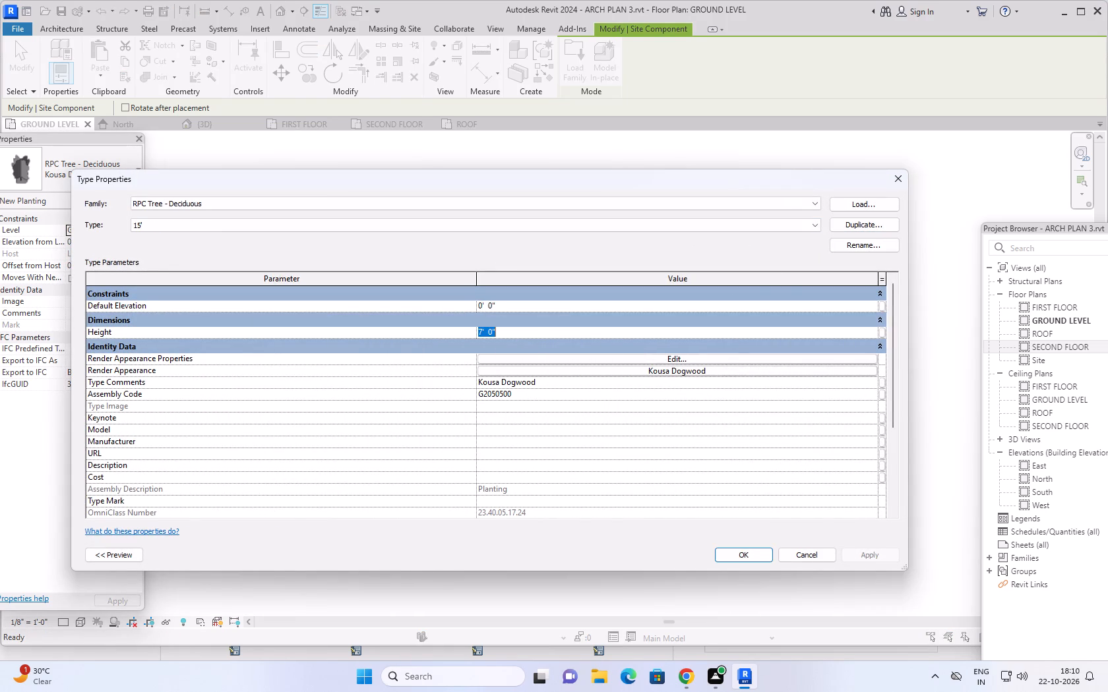
{"action": "type", "text": "15'"}
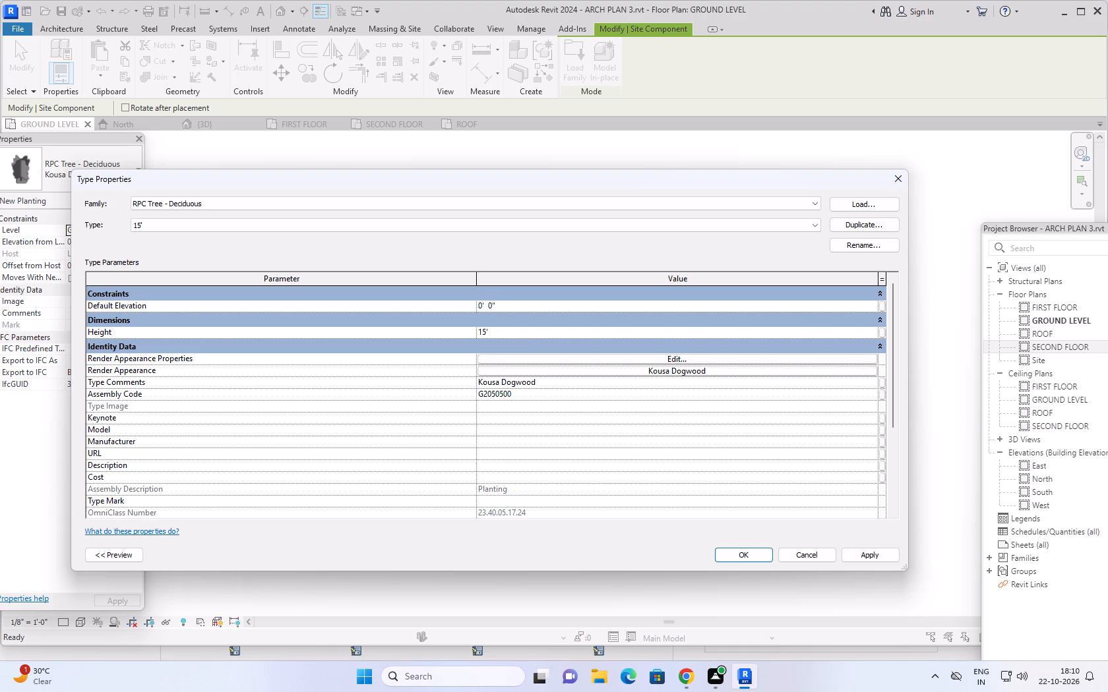
{"action": "left_click", "coordinate": [855, 552]}
{"action": "left_click", "coordinate": [766, 555]}
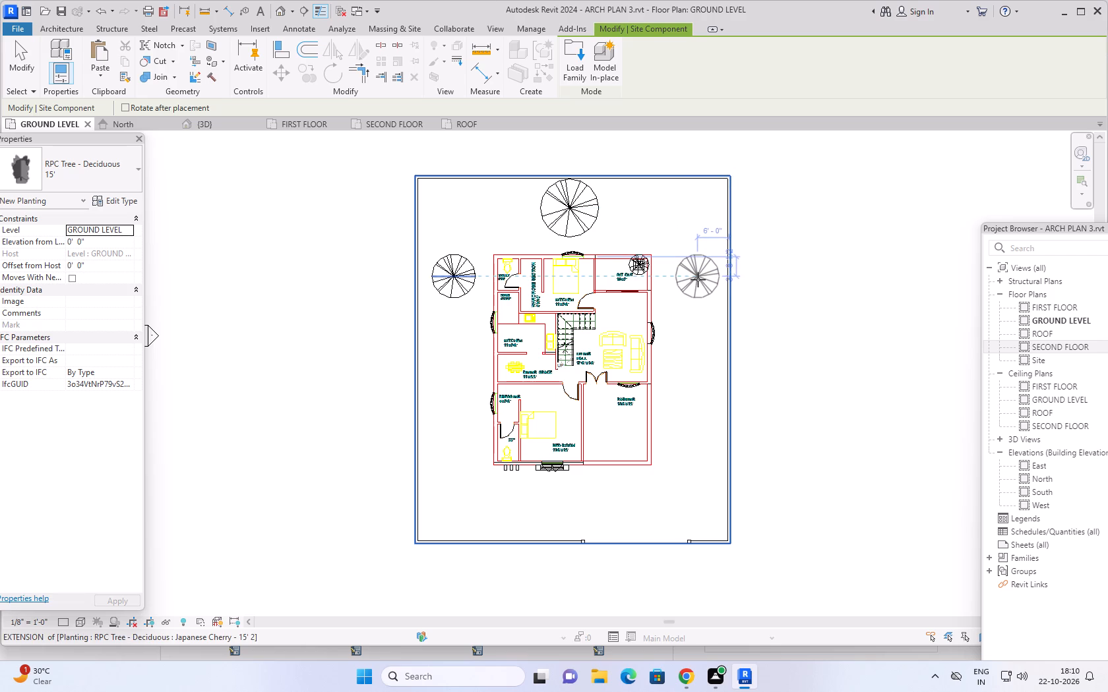
Place the 15' tree in the yard east of the building, about 6' from the compound wall and level with the west yard's tree.
{"action": "left_click", "coordinate": [698, 279]}
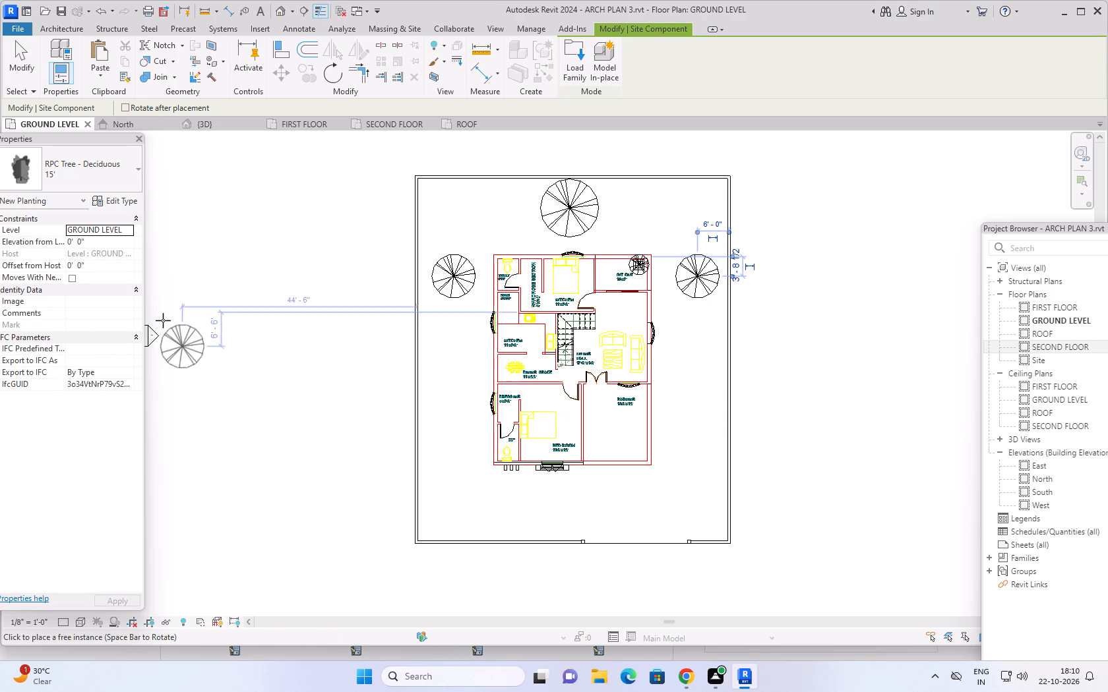
Switch to the deciduous type Japanese Maple - 10', duplicate it as a new type and set the new type's height to 15'.
{"action": "left_click", "coordinate": [101, 172]}
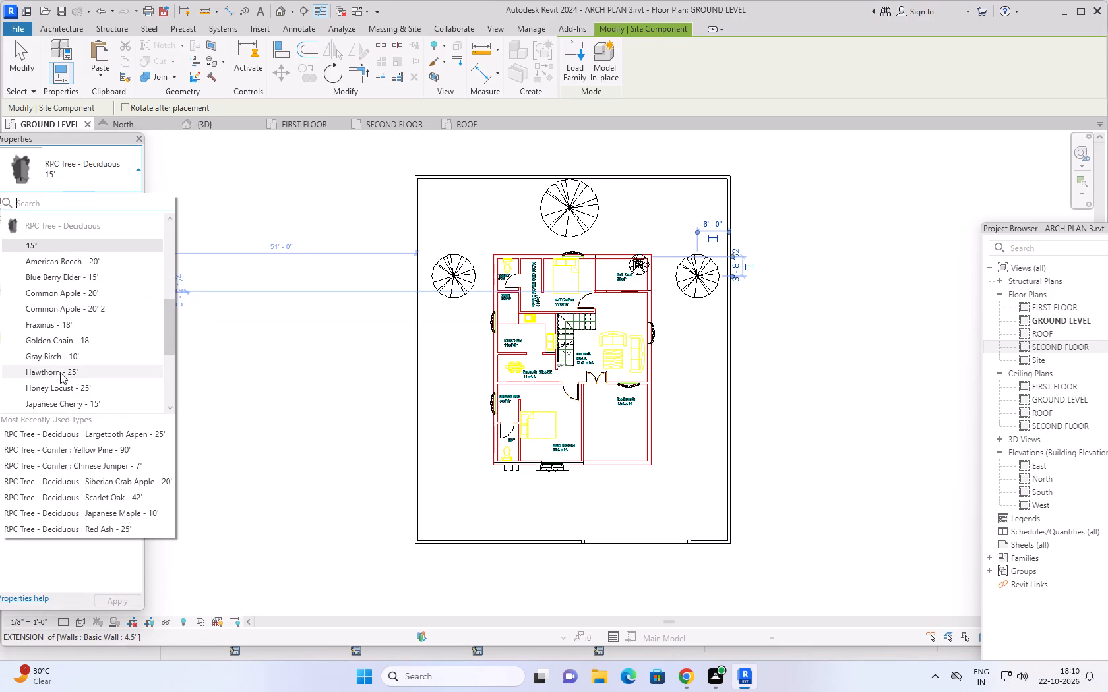
{"action": "scroll", "coordinate": [66, 370], "scroll_direction": "down", "scroll_amount": 2}
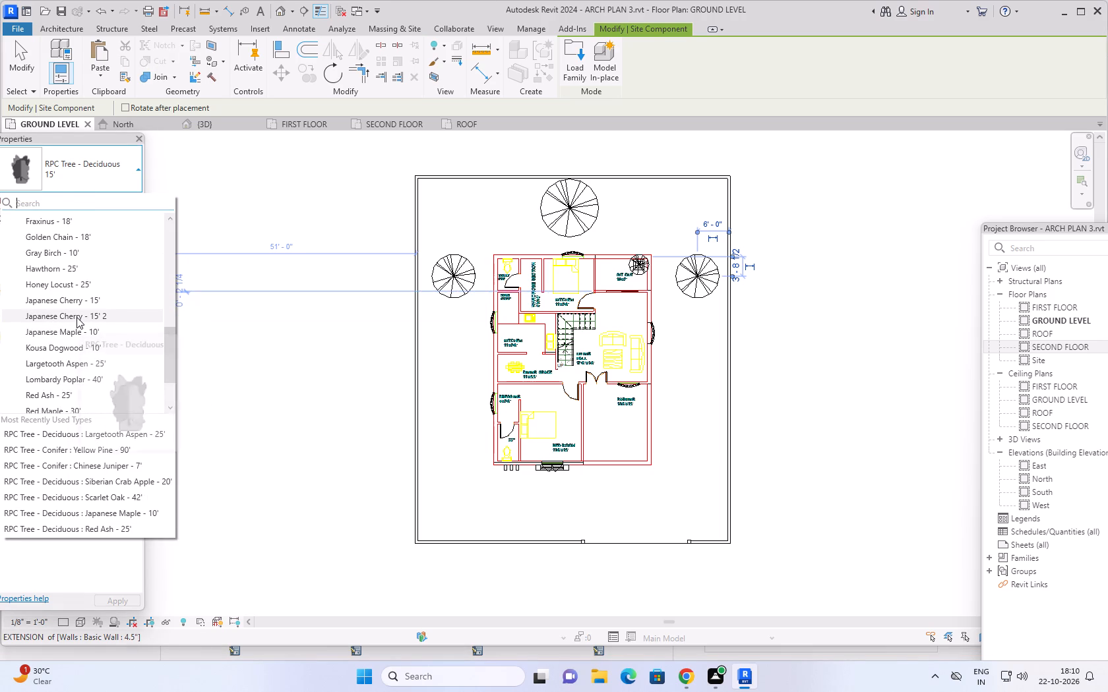
{"action": "scroll", "coordinate": [75, 316], "scroll_direction": "down", "scroll_amount": 2}
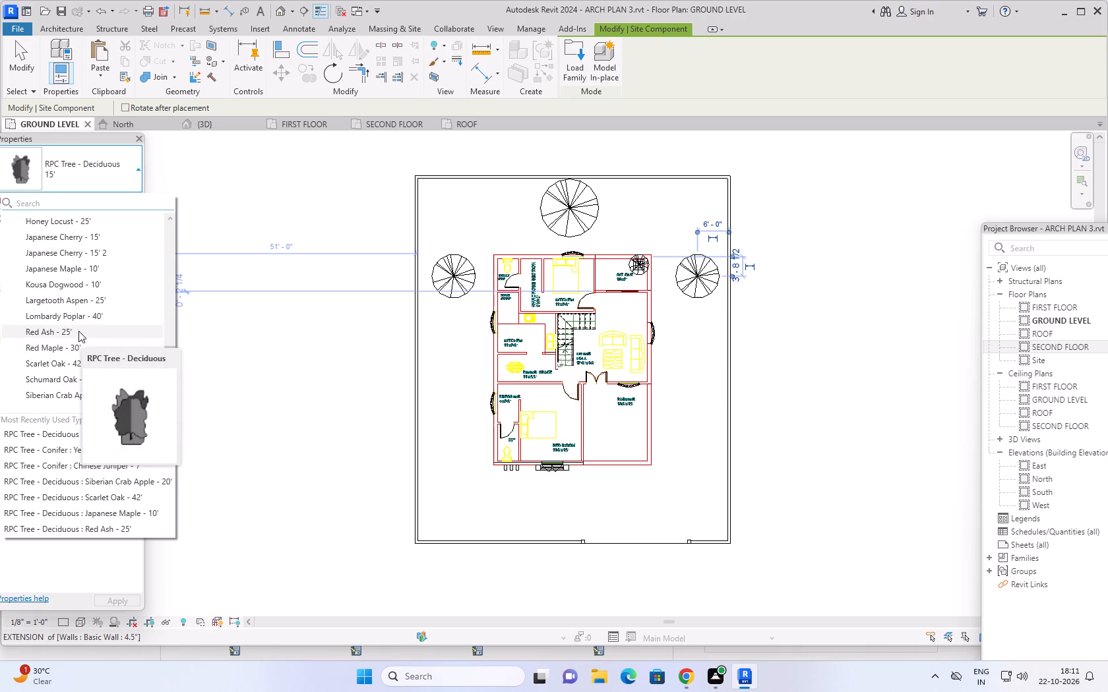
{"action": "left_click", "coordinate": [88, 268]}
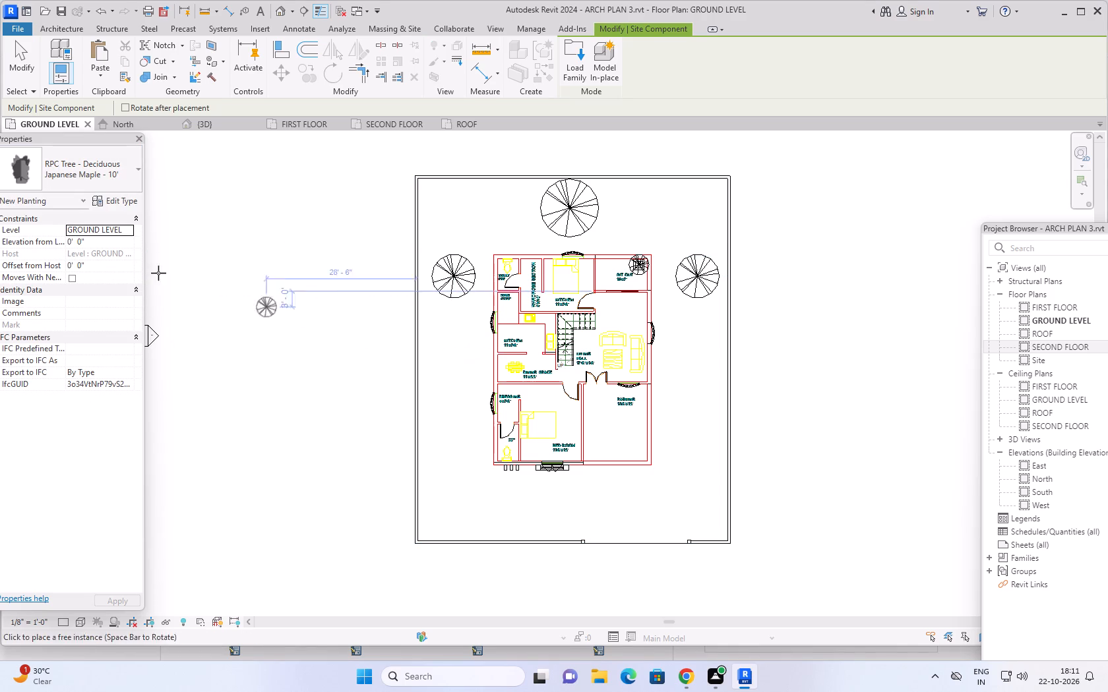
{"action": "left_click", "coordinate": [105, 199]}
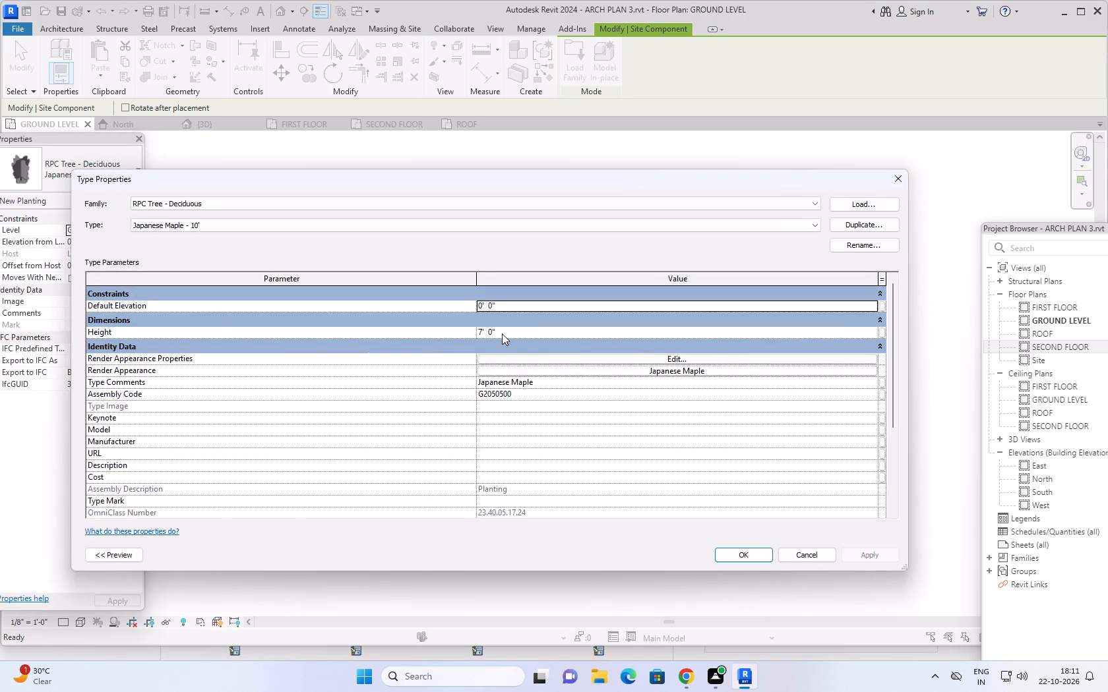
{"action": "left_click", "coordinate": [851, 221]}
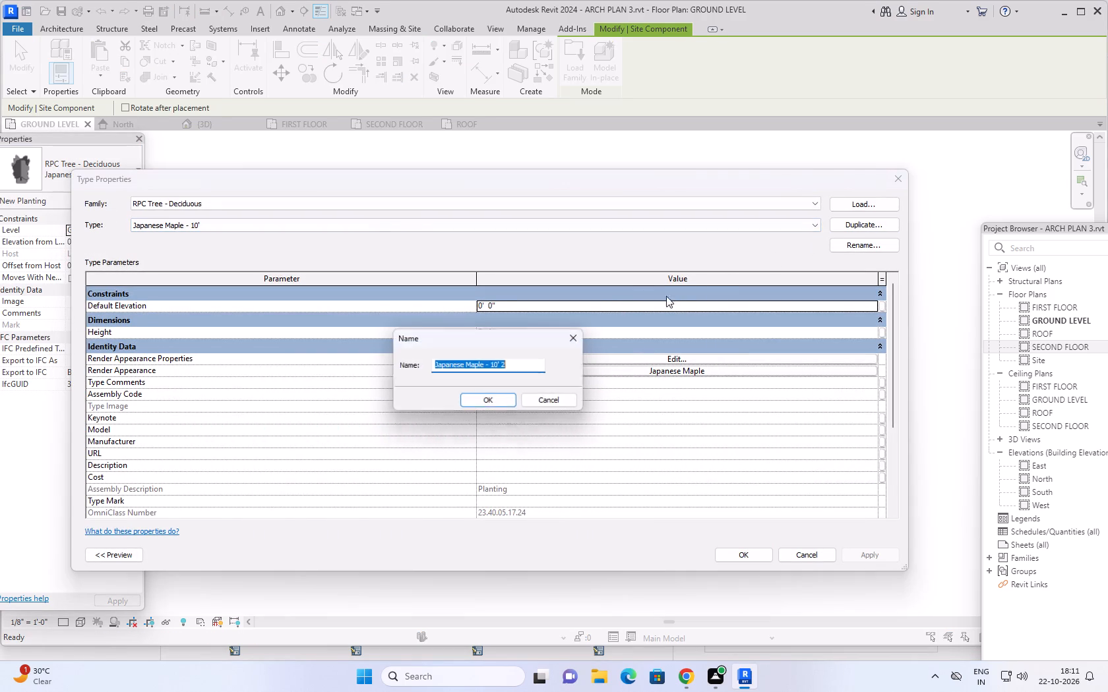
{"action": "left_click", "coordinate": [498, 397]}
{"action": "left_click", "coordinate": [528, 328]}
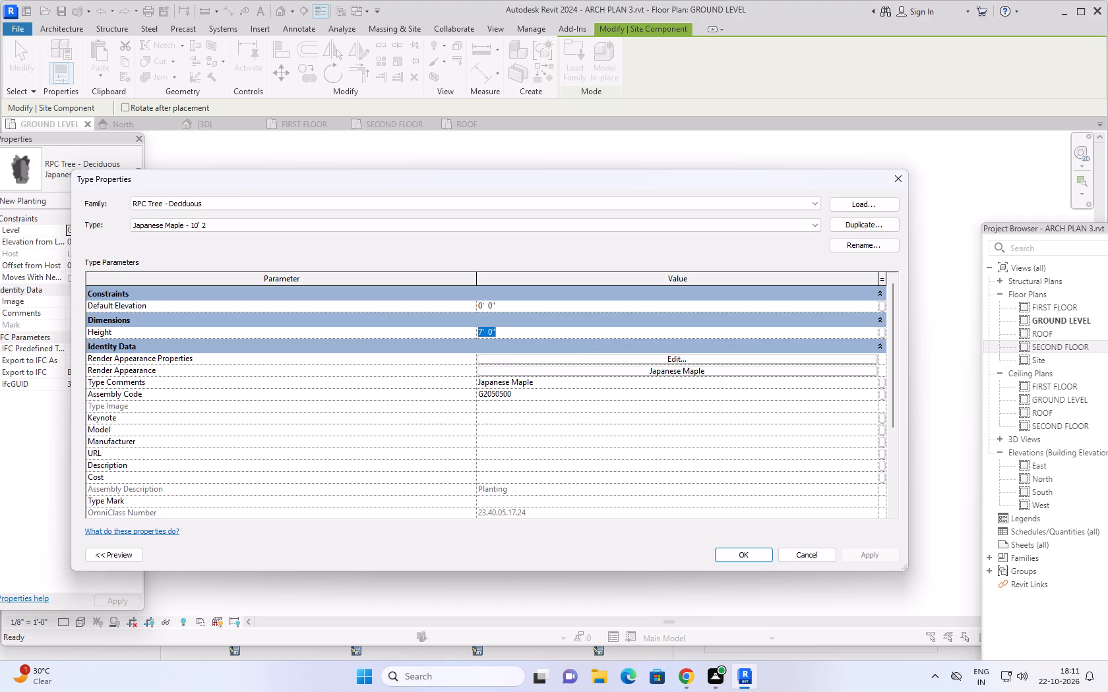
{"action": "type", "text": "15'"}
{"action": "key", "text": "Return"}
{"action": "left_click", "coordinate": [870, 549]}
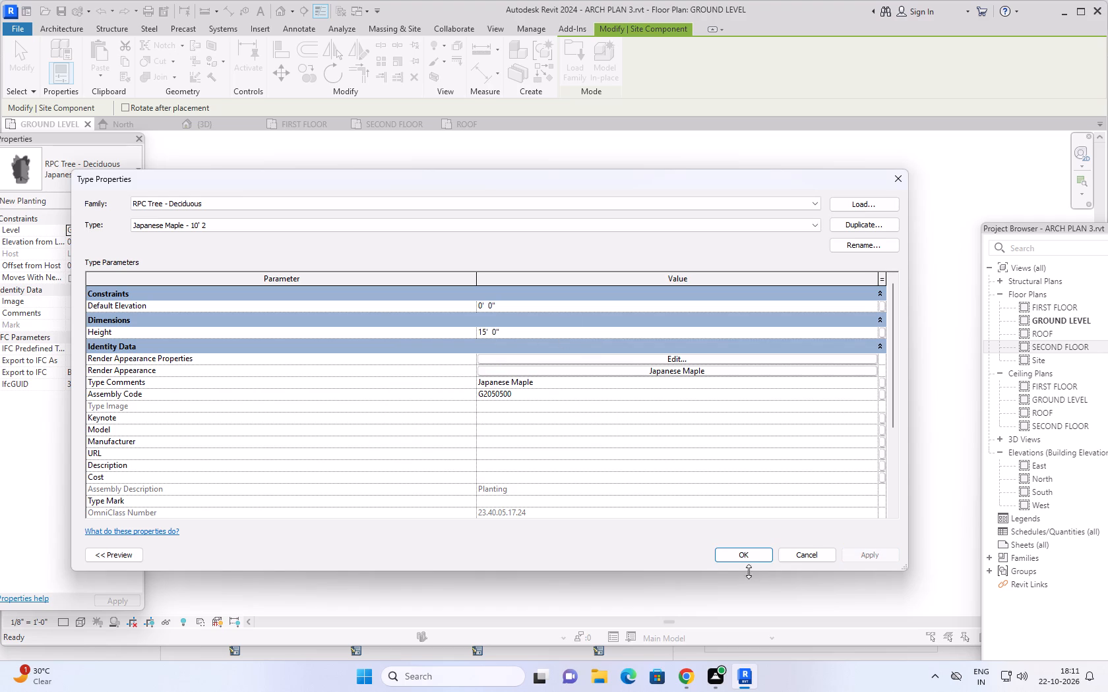
{"action": "left_click", "coordinate": [748, 555]}
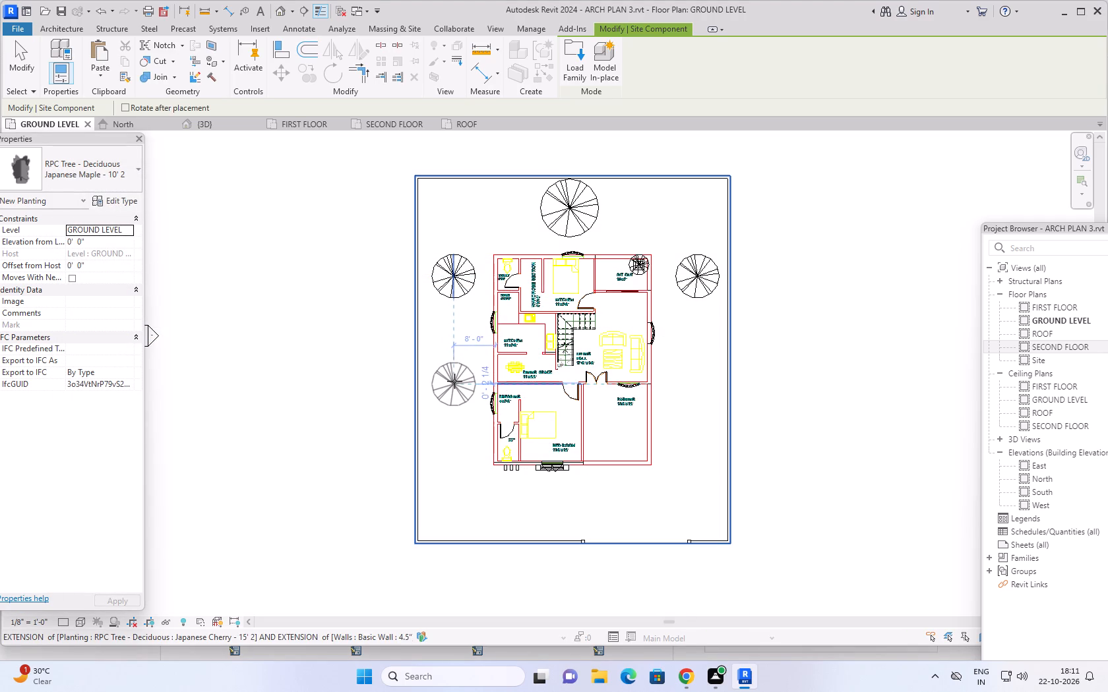
Place the Japanese Maple about 8' west of the building, in line with and south of the existing west yard tree.
{"action": "left_click", "coordinate": [454, 378]}
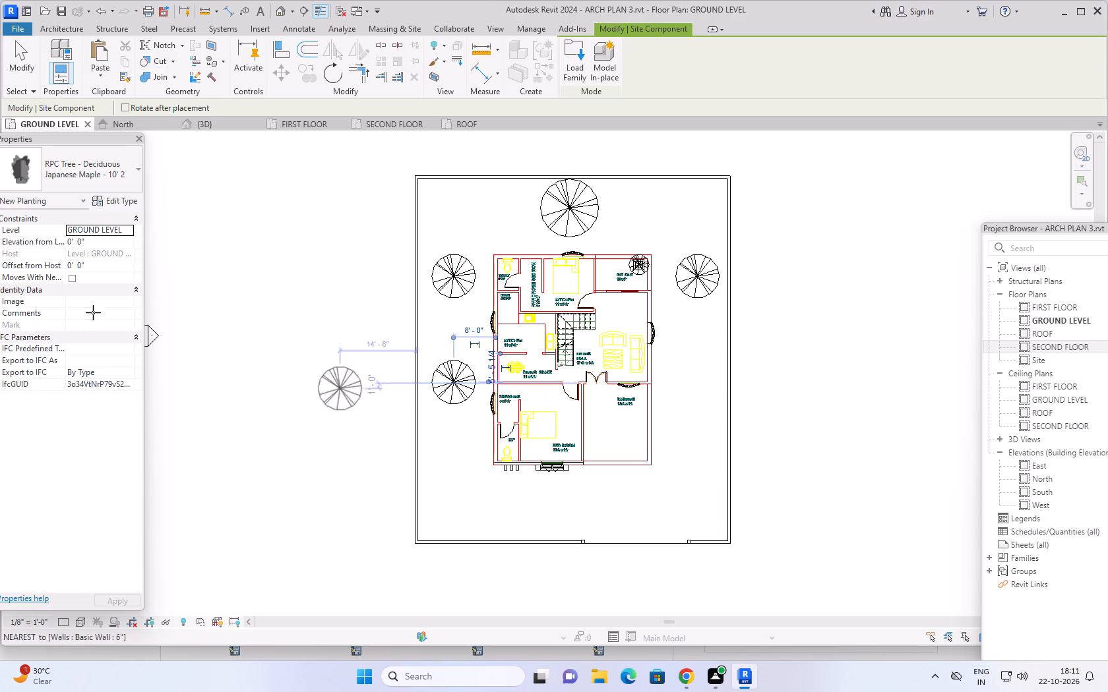
Switch to the deciduous tree type Gray Birch - 10' and set that type's height to 15'.
{"action": "left_click", "coordinate": [116, 182]}
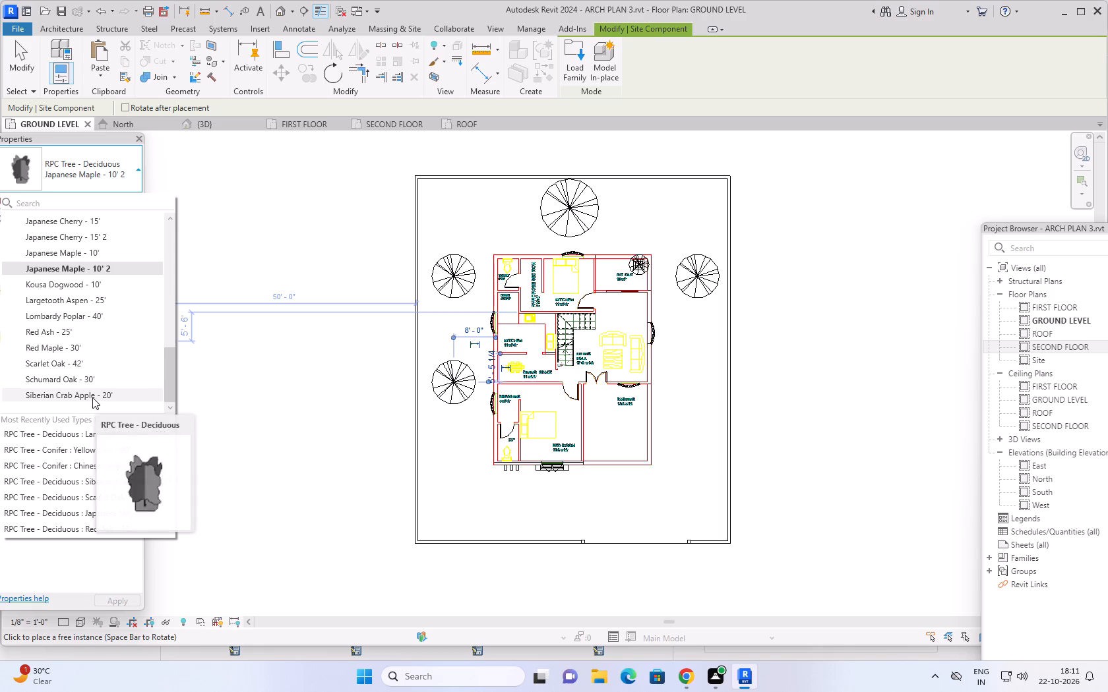
{"action": "scroll", "coordinate": [90, 314], "scroll_direction": "up", "scroll_amount": 2}
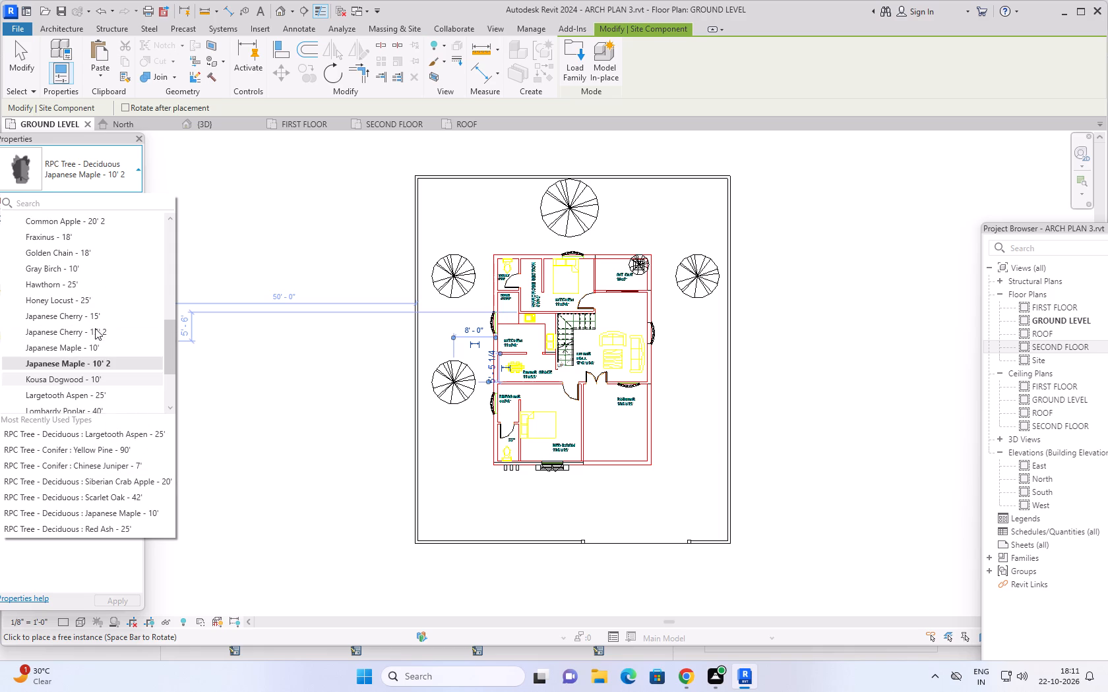
{"action": "left_click", "coordinate": [93, 271]}
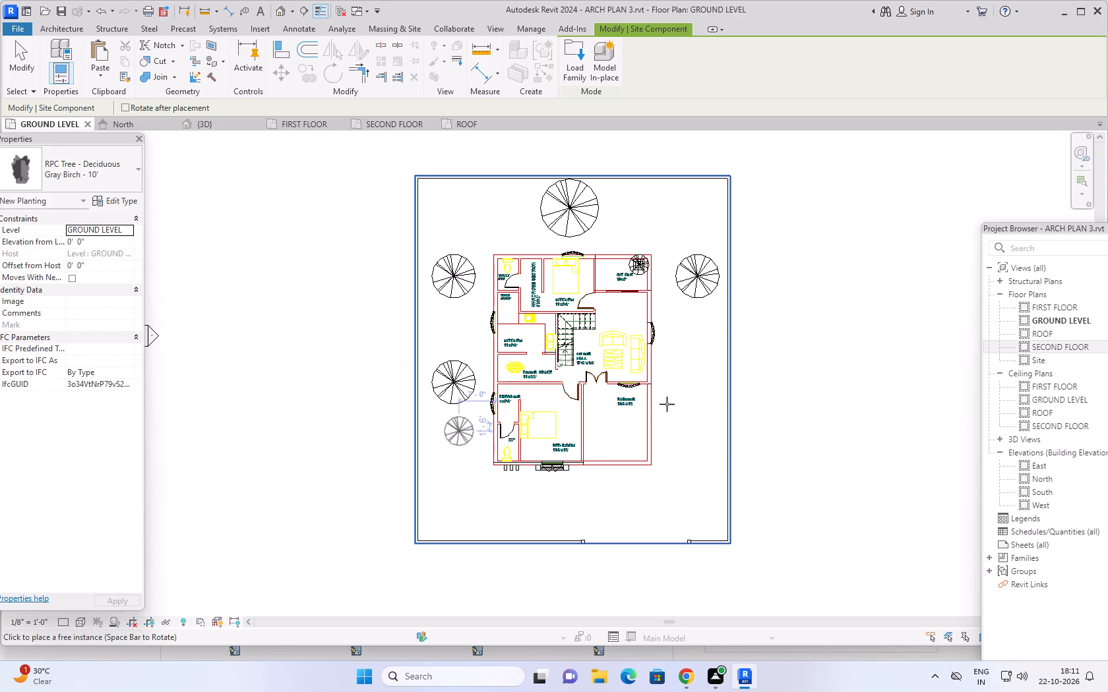
{"action": "left_click", "coordinate": [121, 202]}
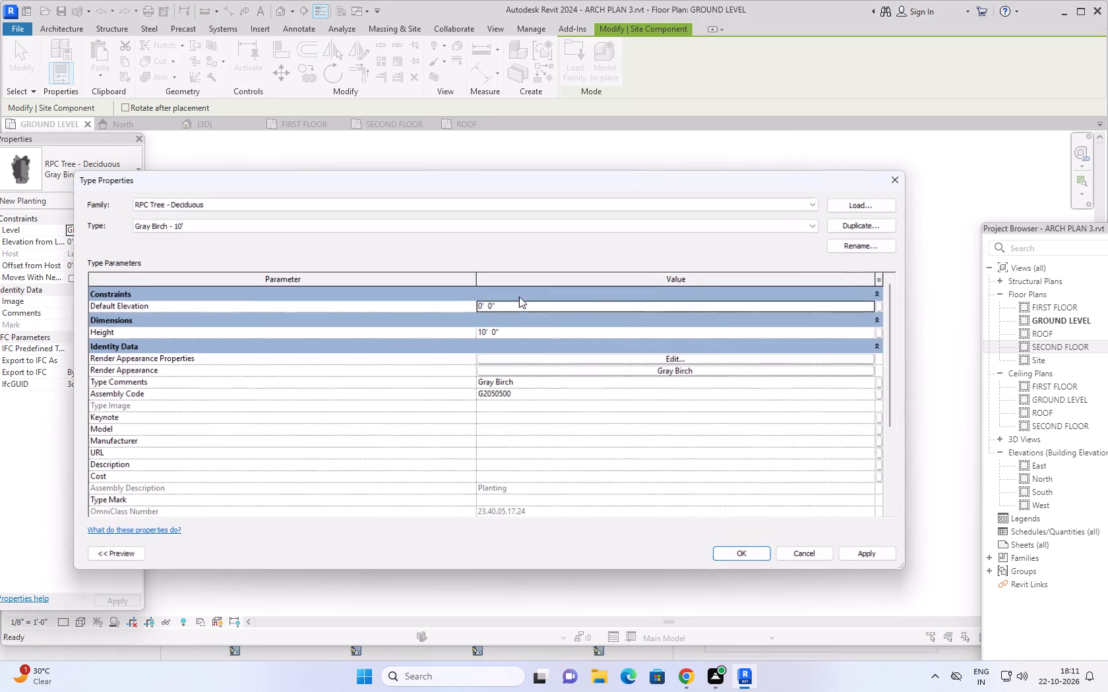
{"action": "left_click", "coordinate": [524, 336]}
{"action": "type", "text": "15'"}
{"action": "key", "text": "Return"}
{"action": "left_click", "coordinate": [878, 555]}
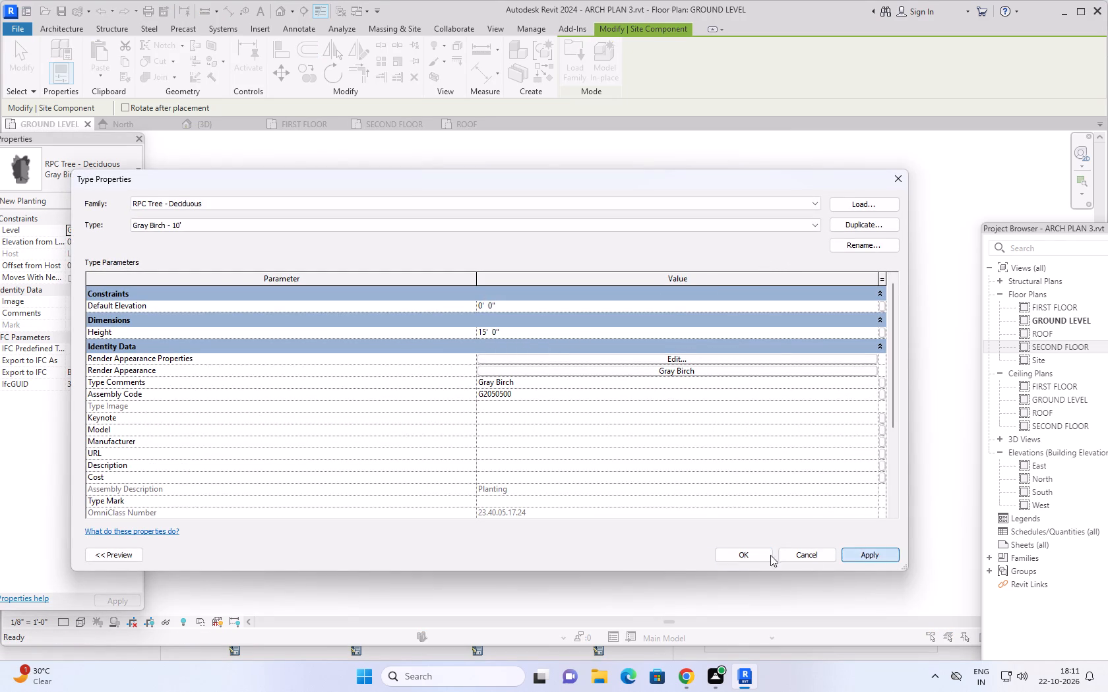
{"action": "left_click", "coordinate": [740, 552]}
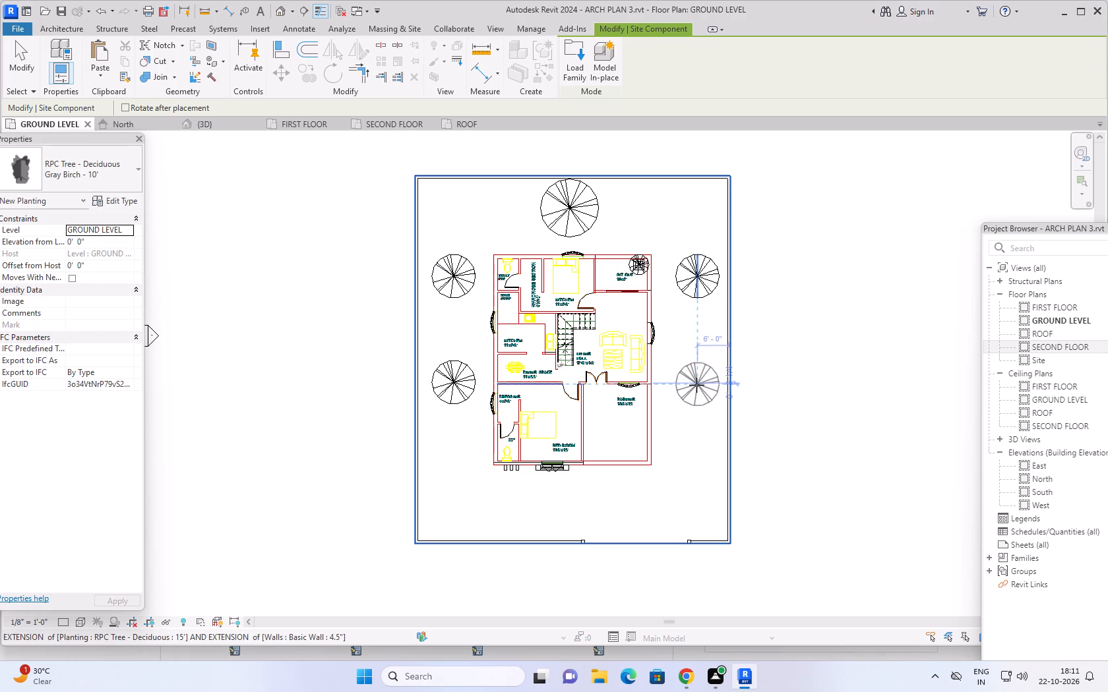
Place the Gray Birch in the east yard, about 6' from the compound wall and directly south of the Kousa Dogwood.
{"action": "left_click", "coordinate": [697, 384]}
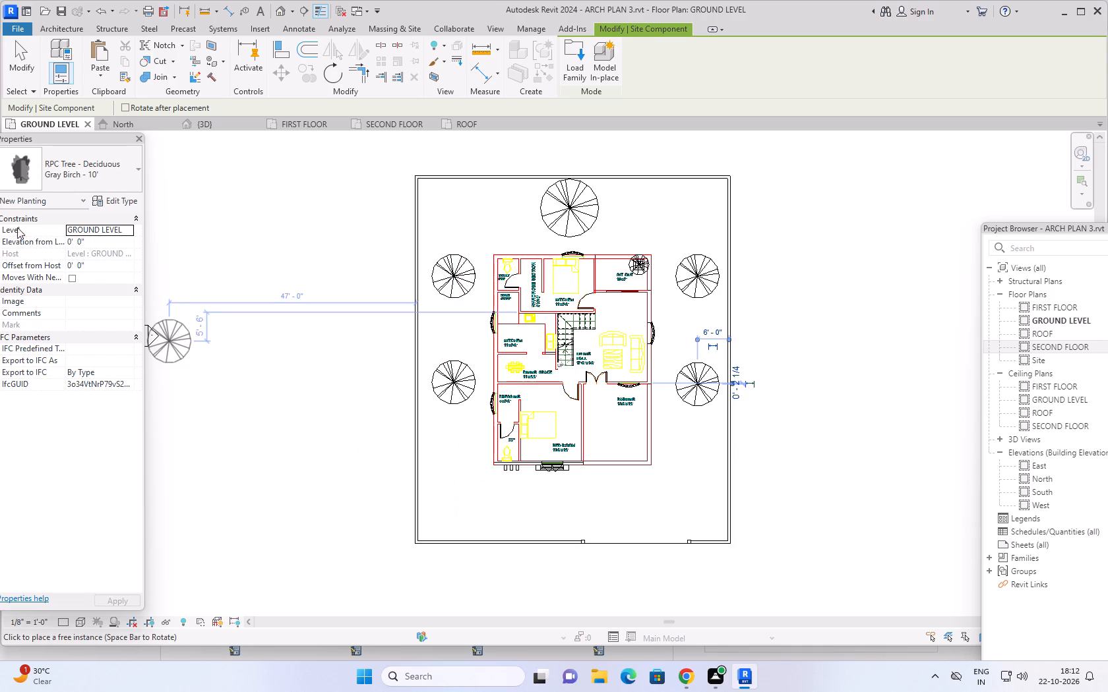
Switch the planting type to the conifer Colorado Spruce - 13' and set that type's height to 15'.
{"action": "left_click", "coordinate": [100, 182]}
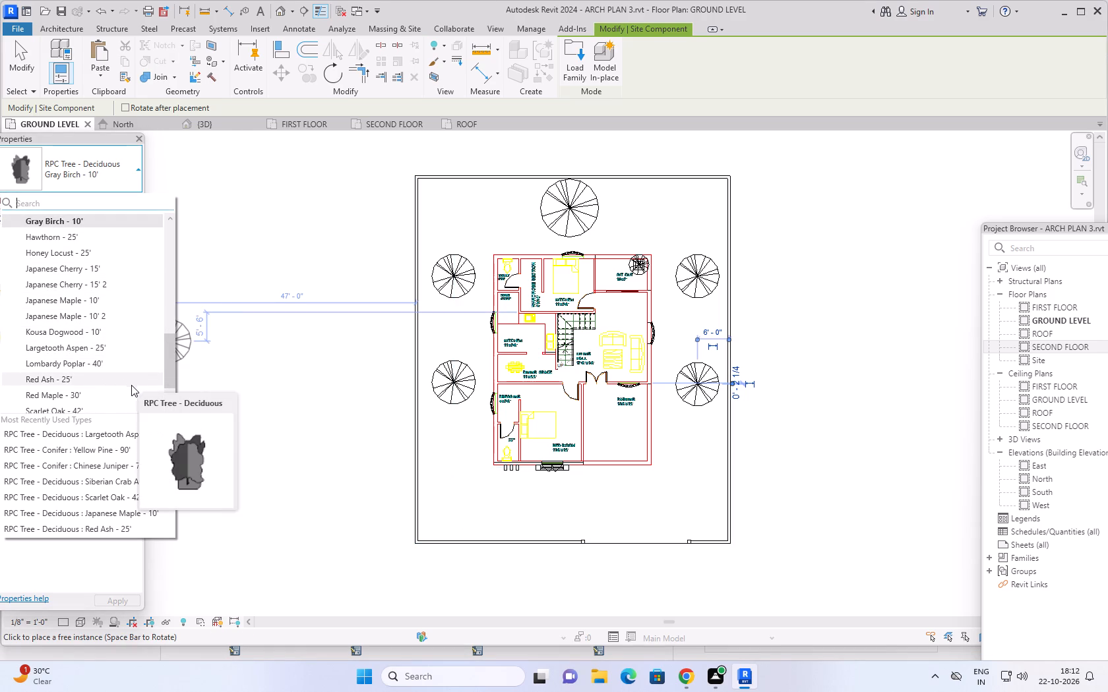
{"action": "scroll", "coordinate": [102, 381], "scroll_direction": "down", "scroll_amount": 1}
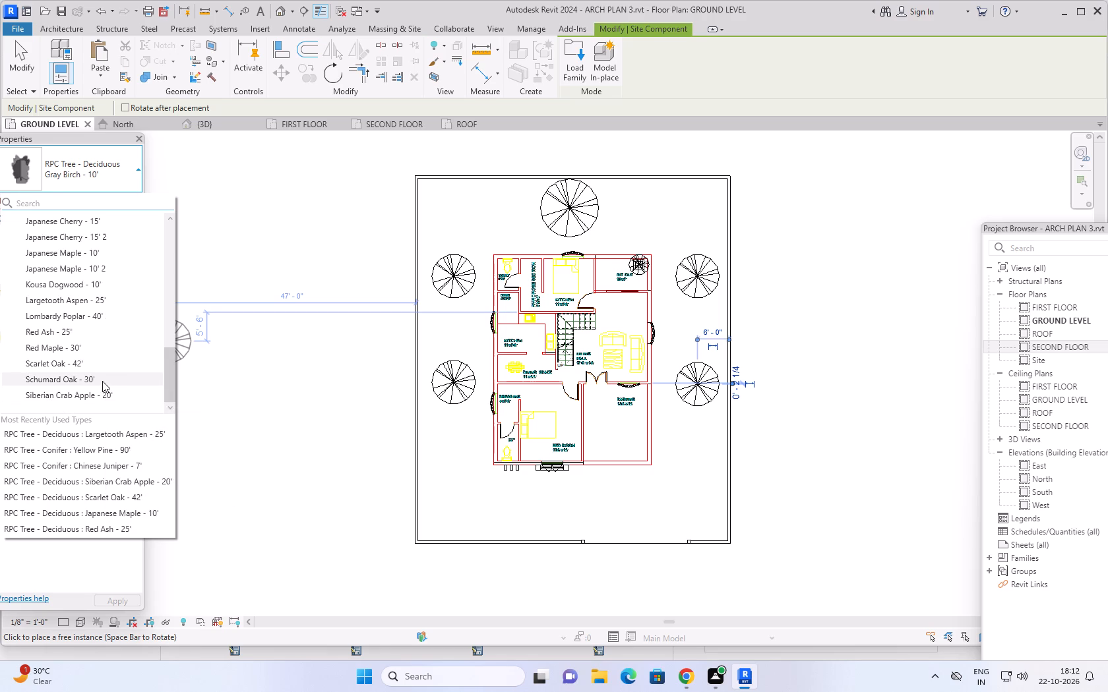
{"action": "scroll", "coordinate": [108, 361], "scroll_direction": "down", "scroll_amount": 3}
{"action": "scroll", "coordinate": [66, 318], "scroll_direction": "up", "scroll_amount": 1}
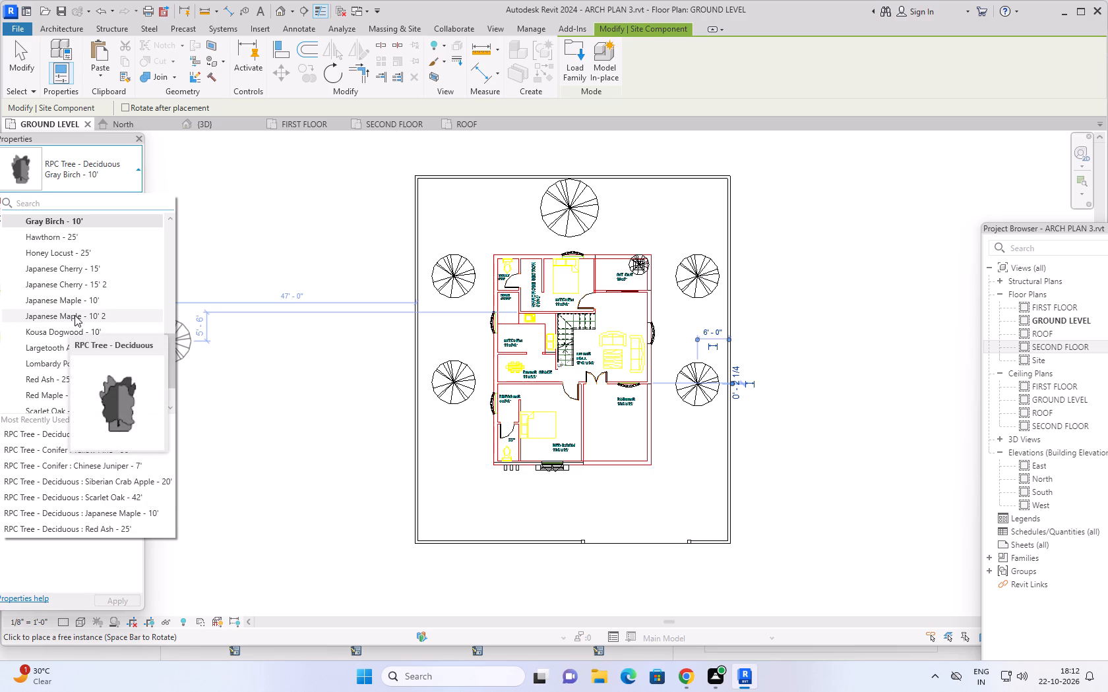
{"action": "scroll", "coordinate": [75, 315], "scroll_direction": "up", "scroll_amount": 1}
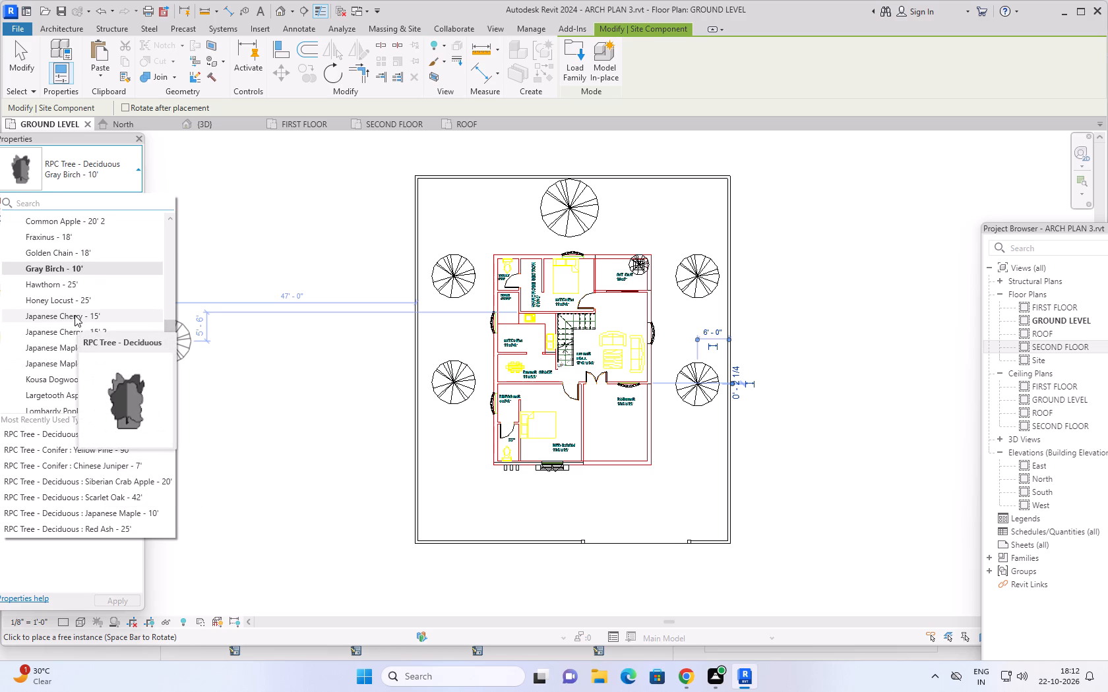
{"action": "scroll", "coordinate": [75, 315], "scroll_direction": "up", "scroll_amount": 2}
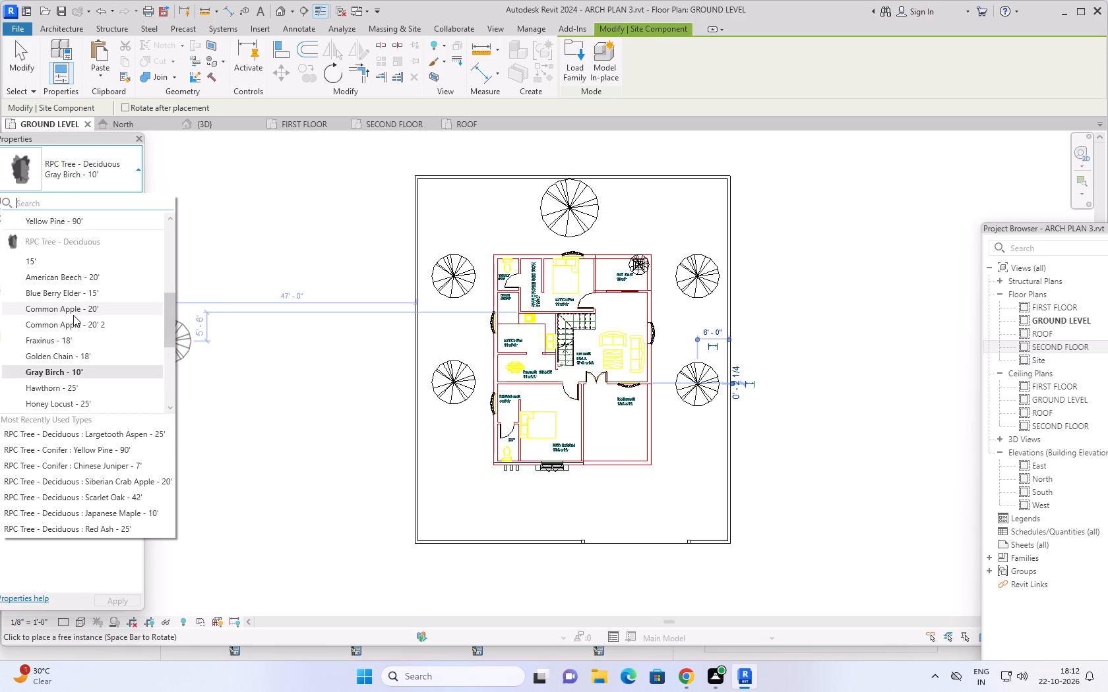
{"action": "scroll", "coordinate": [73, 315], "scroll_direction": "up", "scroll_amount": 3}
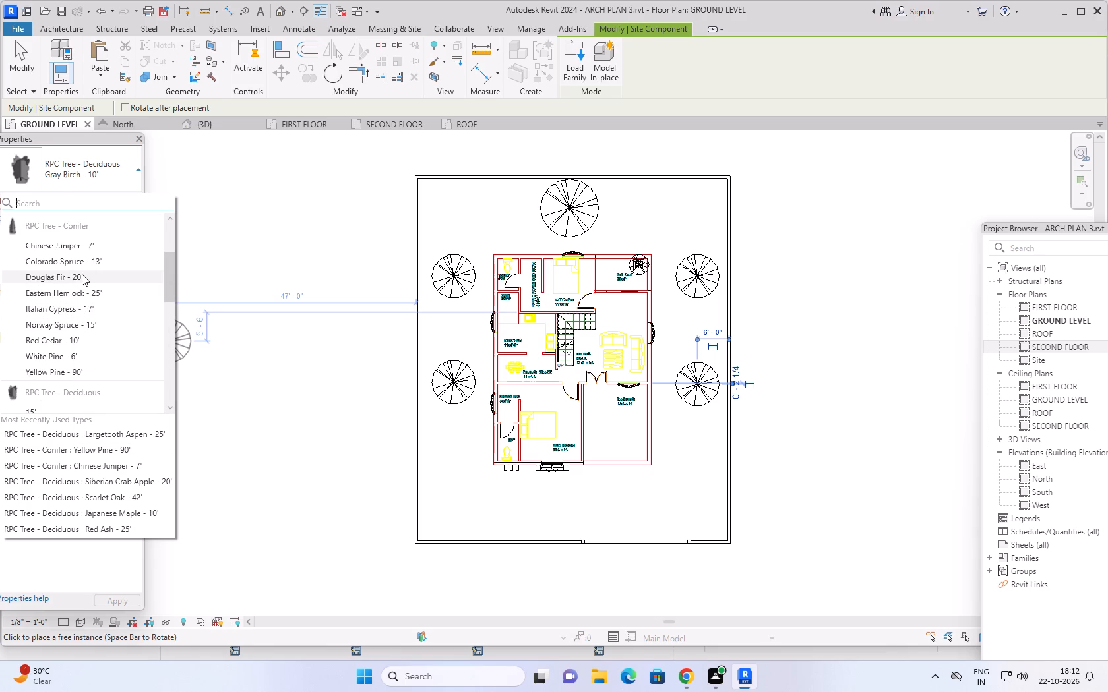
{"action": "left_click", "coordinate": [122, 260]}
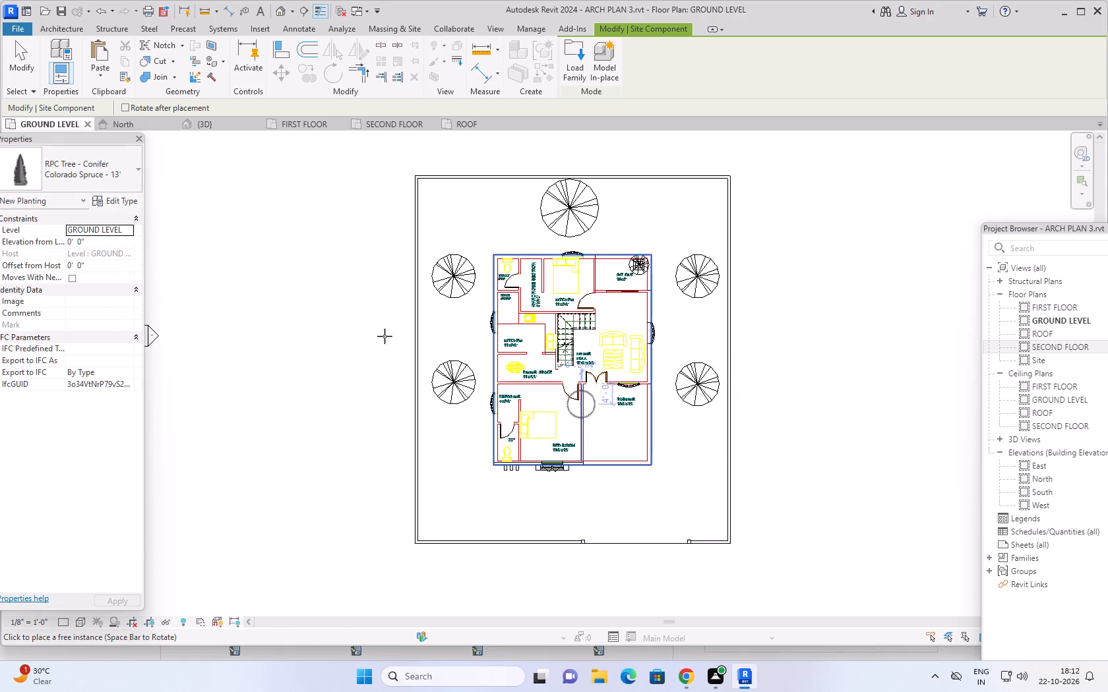
{"action": "left_click", "coordinate": [117, 202]}
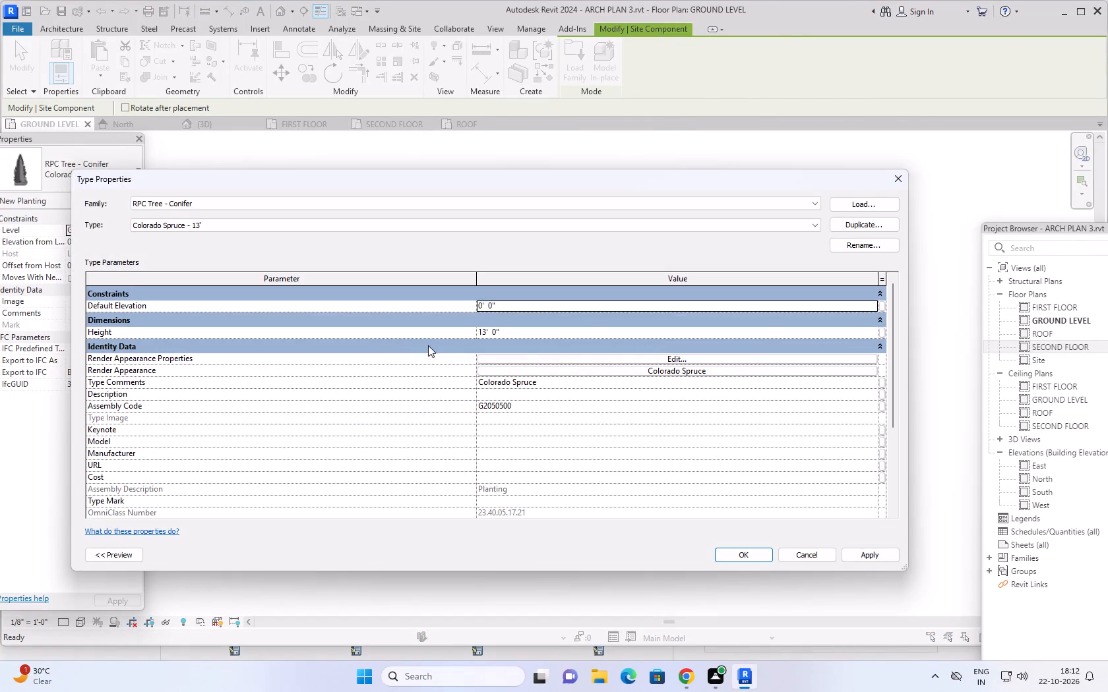
{"action": "left_click", "coordinate": [551, 334]}
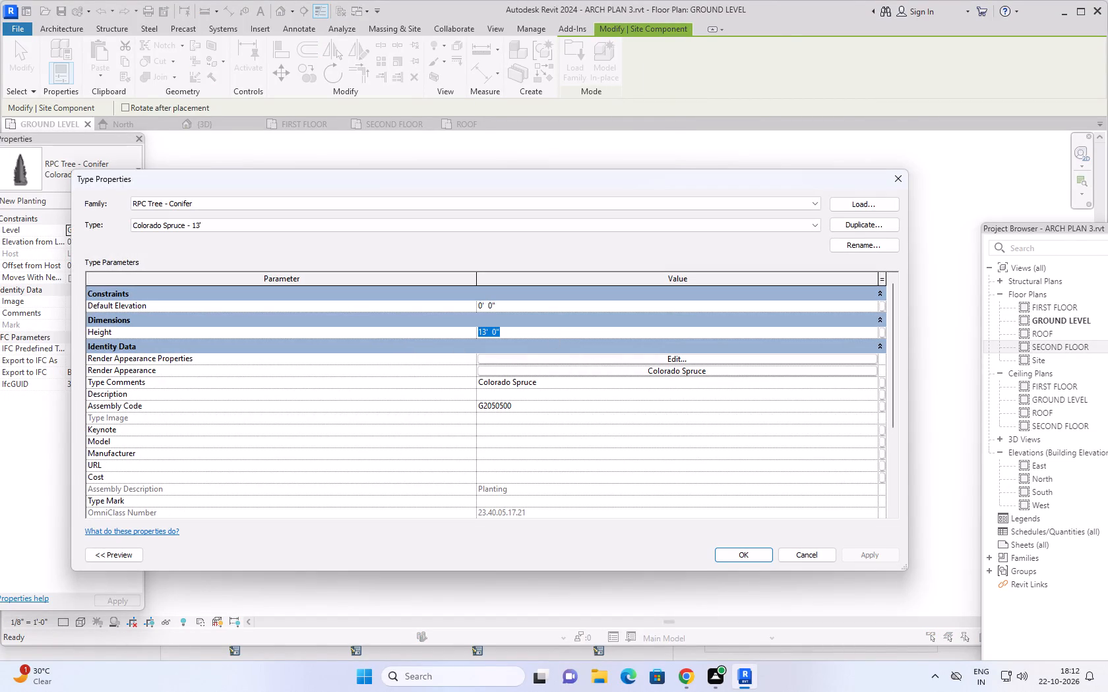
{"action": "type", "text": "15'"}
{"action": "key", "text": "Return"}
{"action": "left_click", "coordinate": [890, 553]}
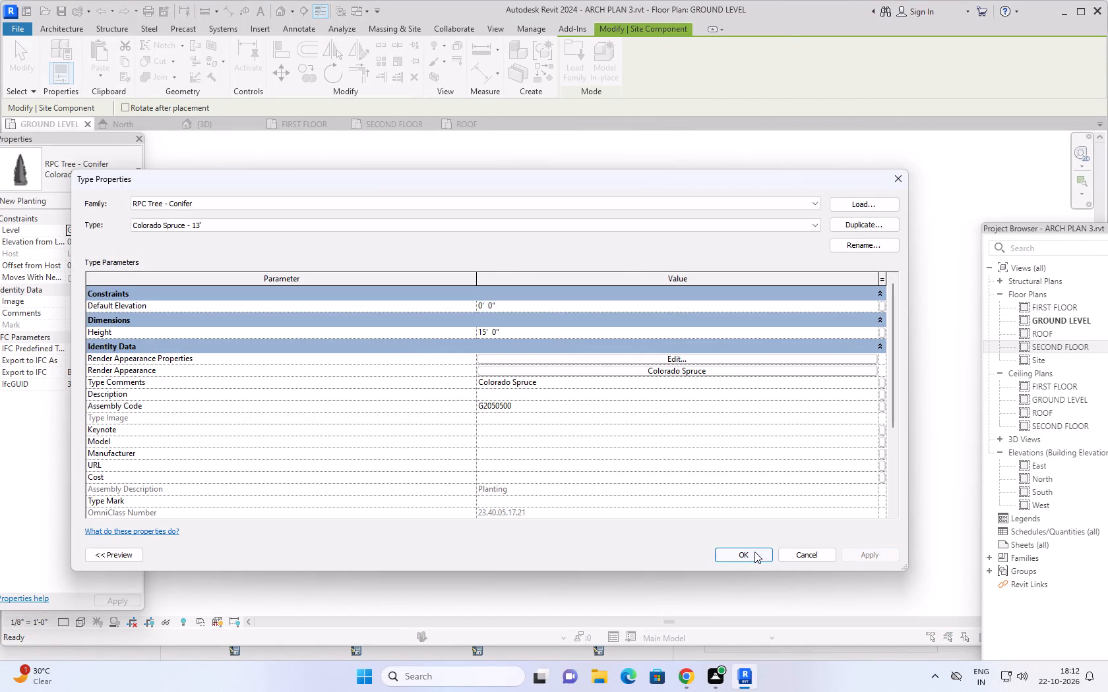
{"action": "left_click", "coordinate": [754, 552]}
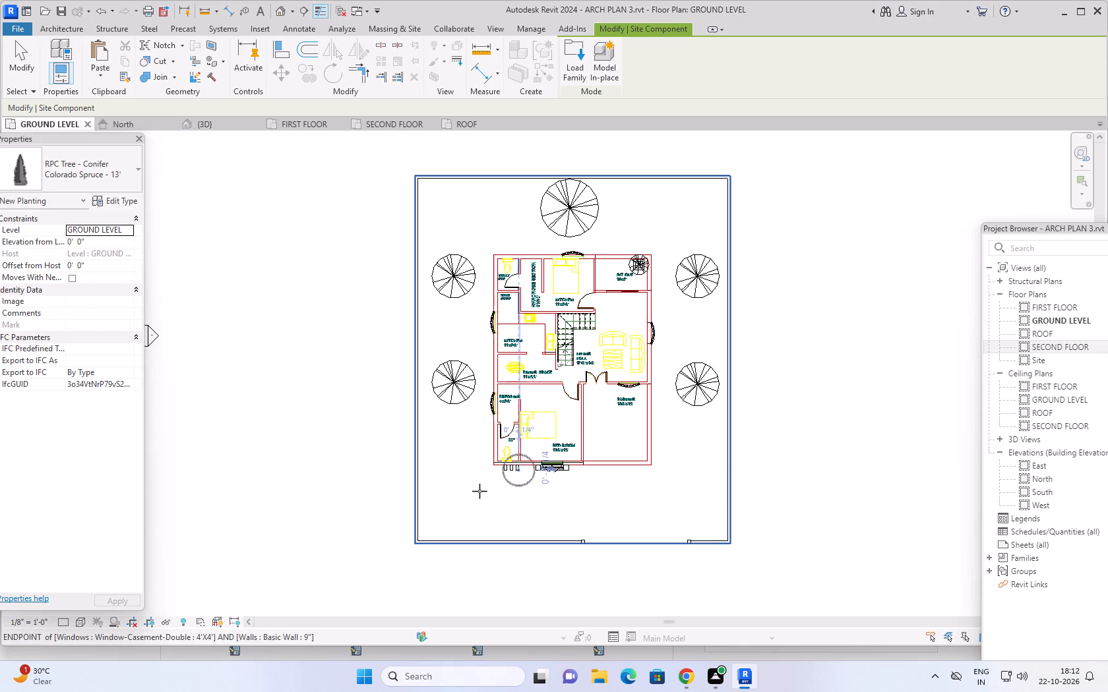
Place the Colorado Spruce in the compound's southwest corner area, directly south of and in line with the west yard trees.
{"action": "left_click", "coordinate": [453, 490]}
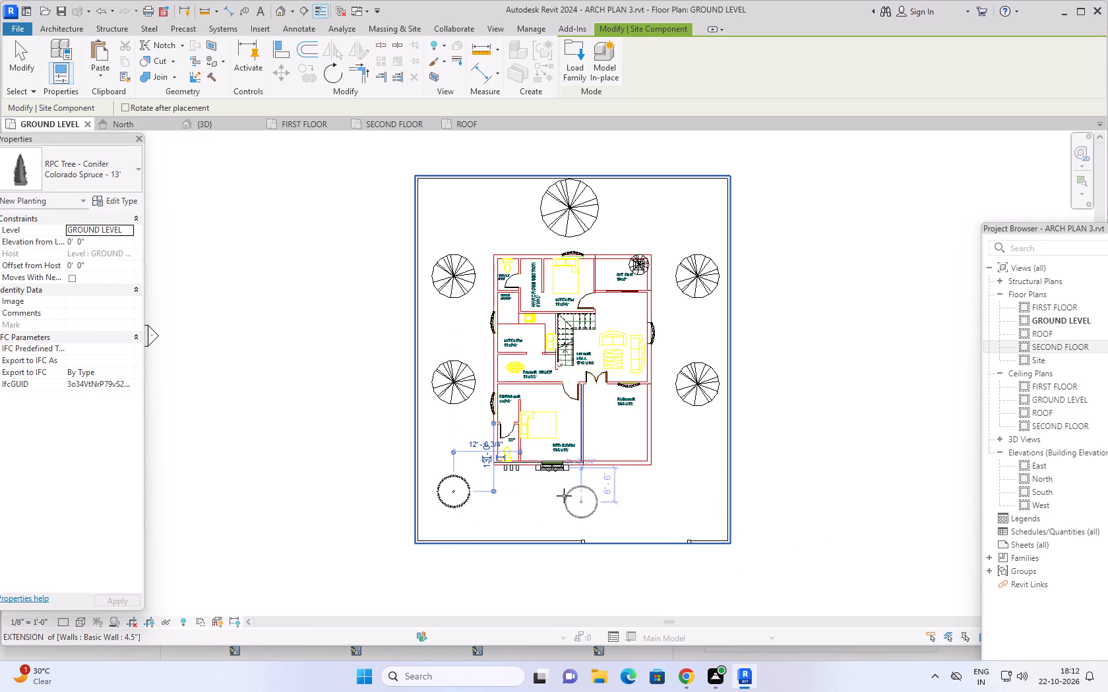
End tree placement and examine the planted compound in the 3D view from the front, east and rear sides.
{"action": "left_click", "coordinate": [219, 127]}
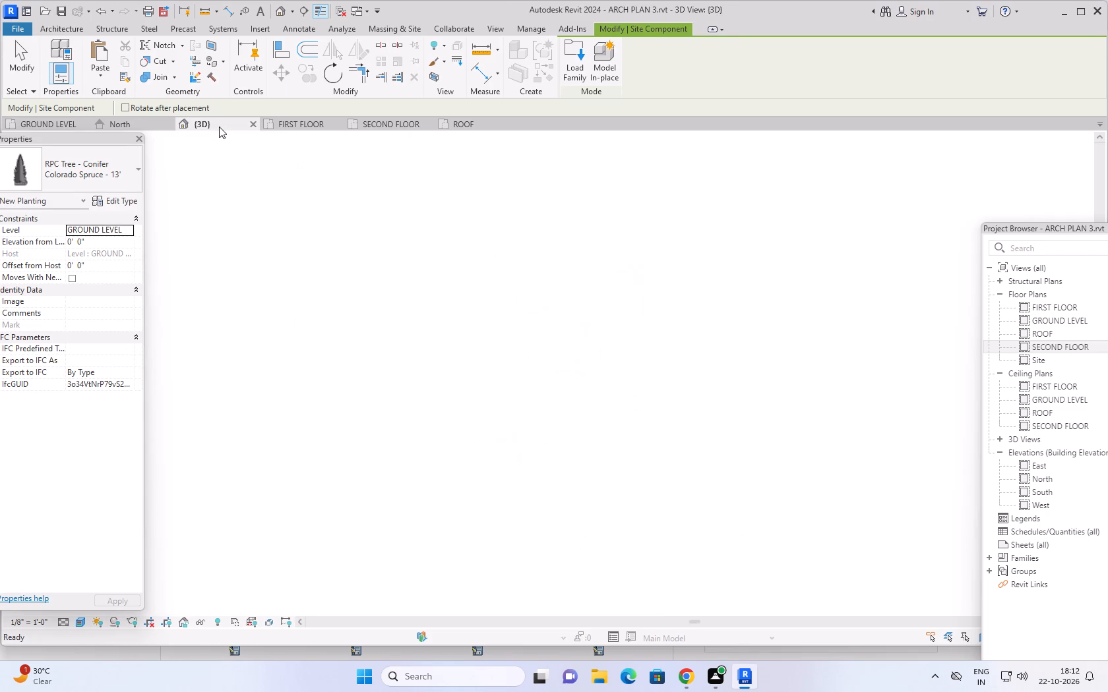
{"action": "key", "text": "Escape"}
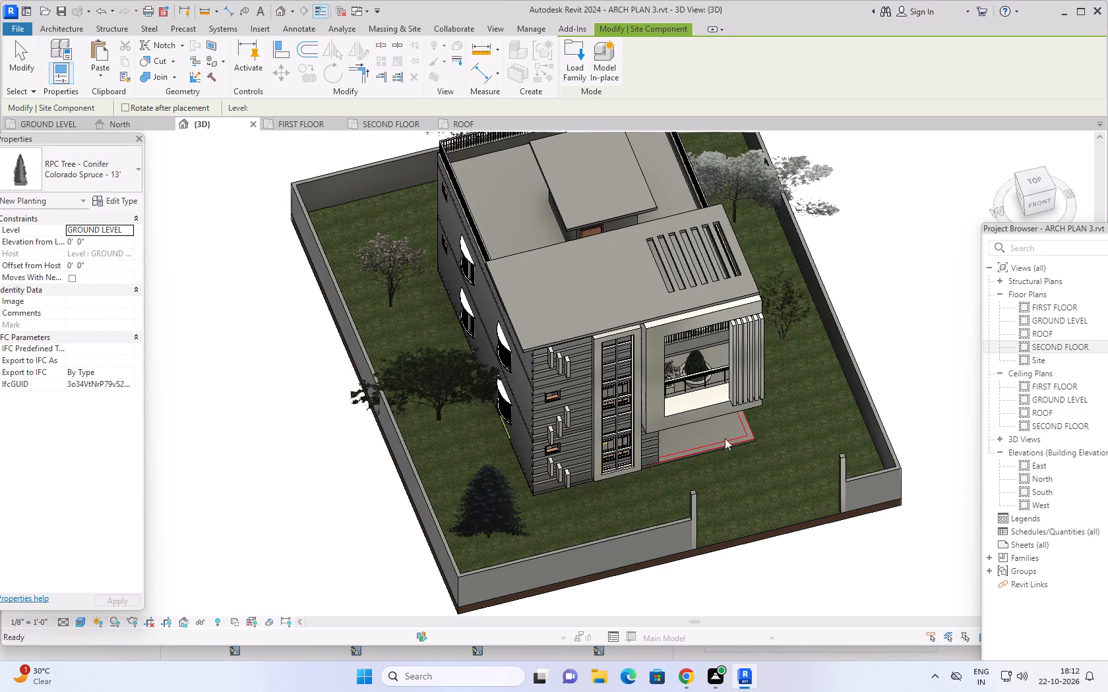
{"action": "key", "text": "Escape"}
{"action": "middle_click_drag", "start_coordinate": [754, 480], "coordinate": [667, 332], "text": "shift"}
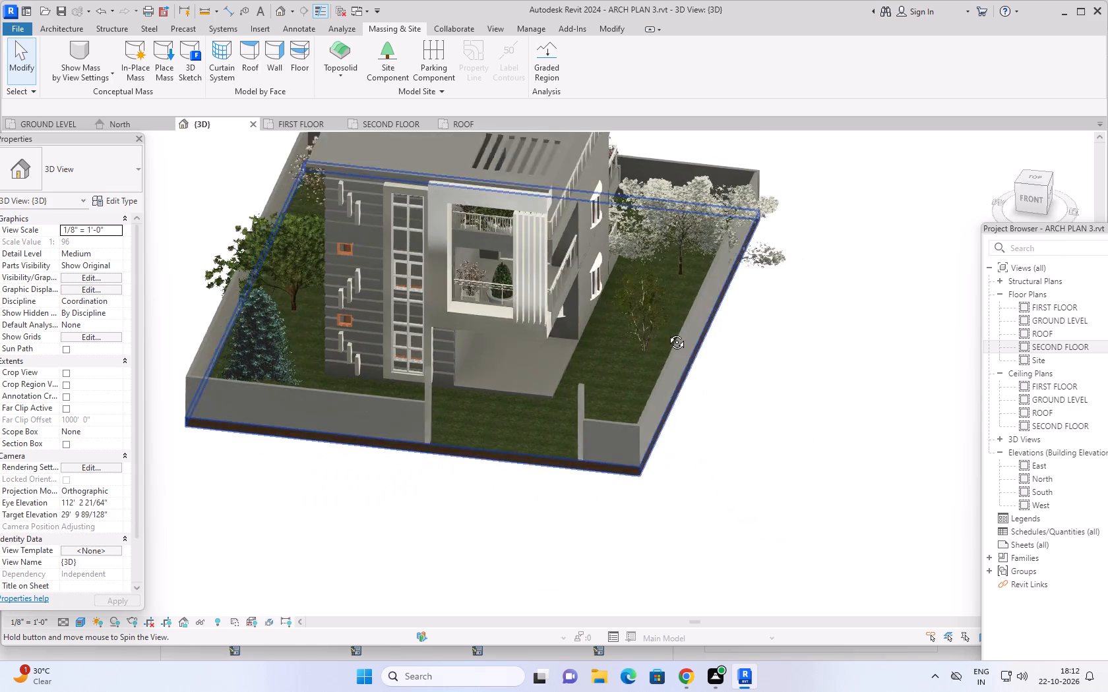
{"action": "middle_click_drag", "start_coordinate": [667, 332], "coordinate": [722, 176], "text": "shift"}
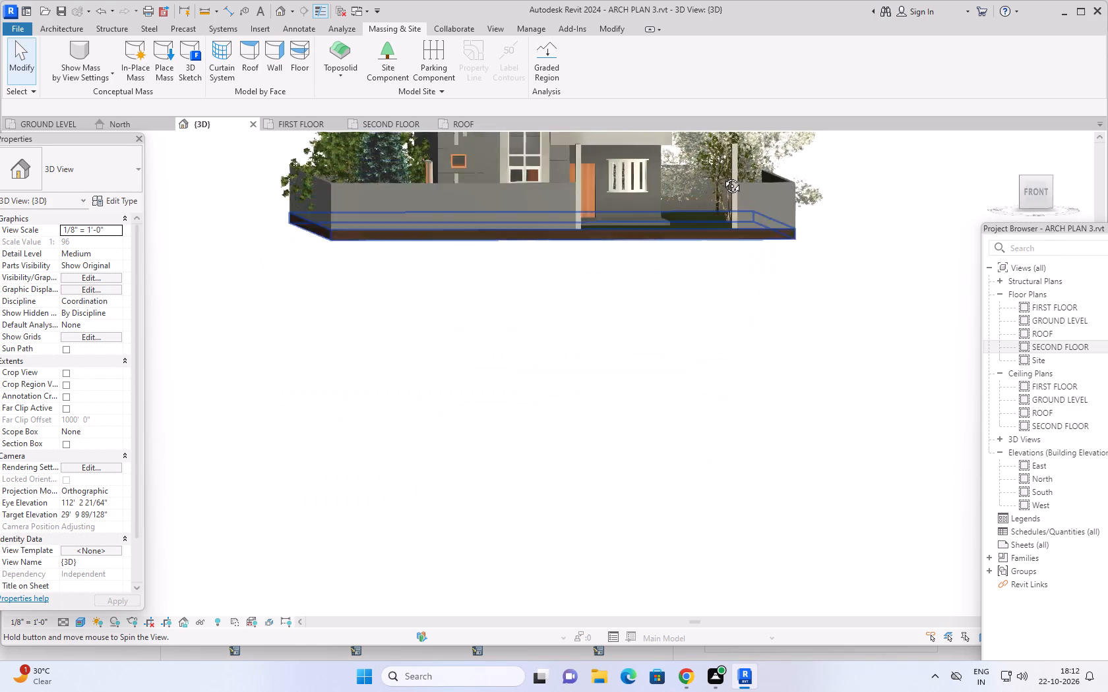
{"action": "middle_click_drag", "start_coordinate": [722, 176], "coordinate": [717, 320], "text": "shift"}
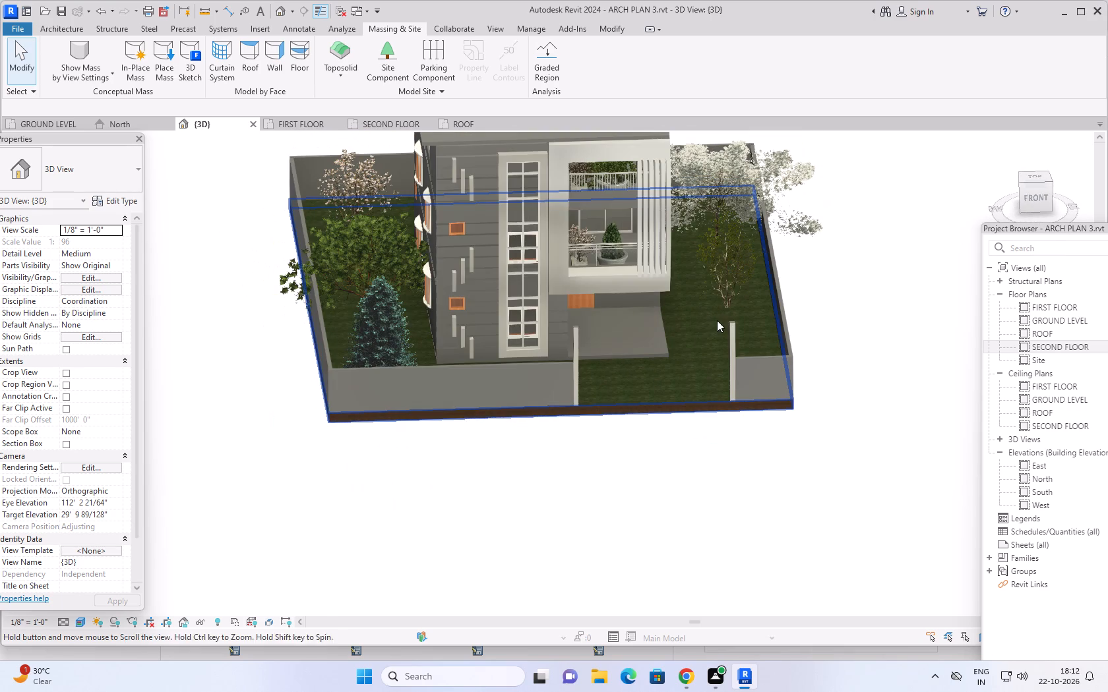
{"action": "middle_click_drag", "start_coordinate": [712, 317], "coordinate": [642, 426]}
{"action": "middle_click_drag", "start_coordinate": [644, 382], "coordinate": [582, 297], "text": "shift"}
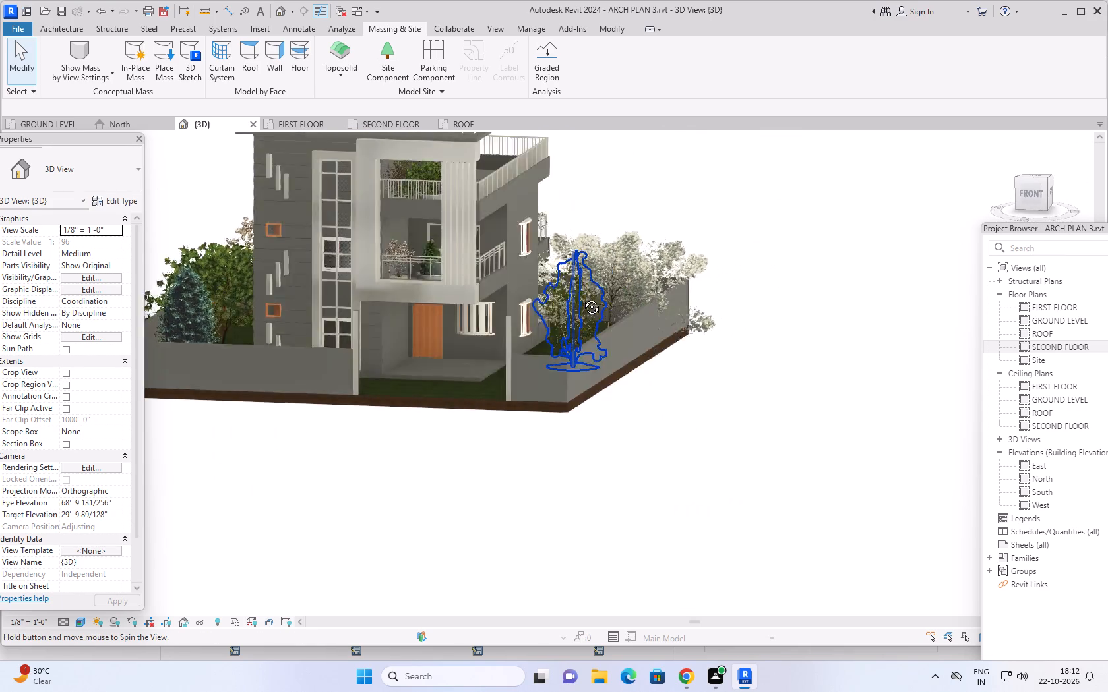
{"action": "middle_click_drag", "start_coordinate": [582, 297], "coordinate": [553, 340], "text": "shift"}
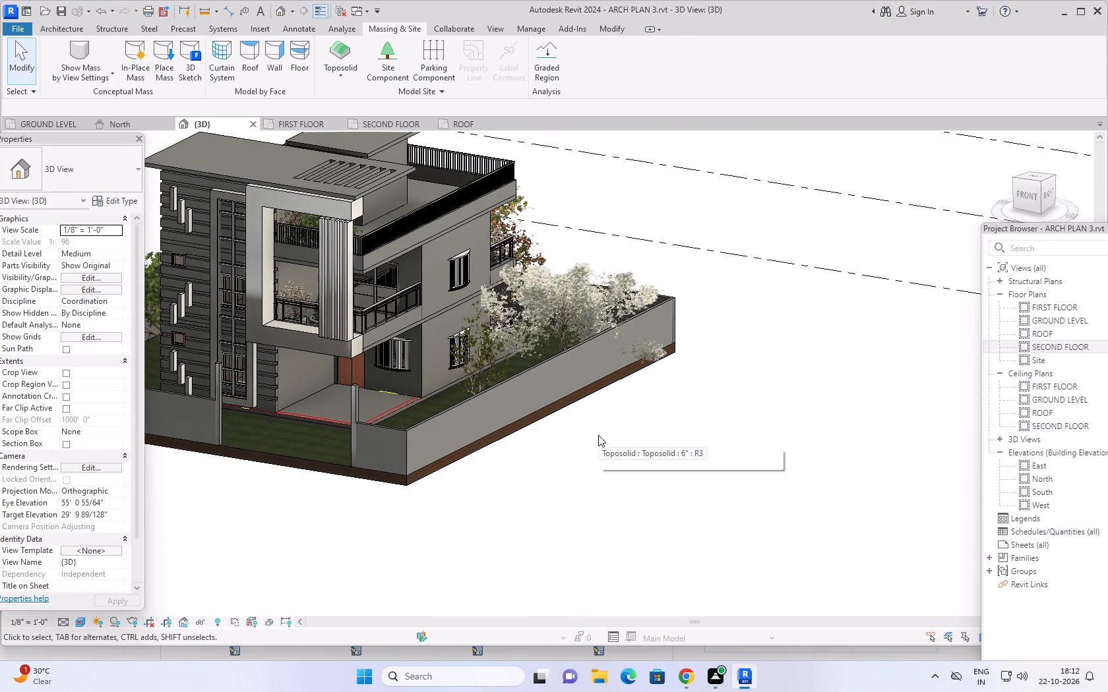
{"action": "middle_click_drag", "start_coordinate": [598, 435], "coordinate": [327, 549], "text": "shift"}
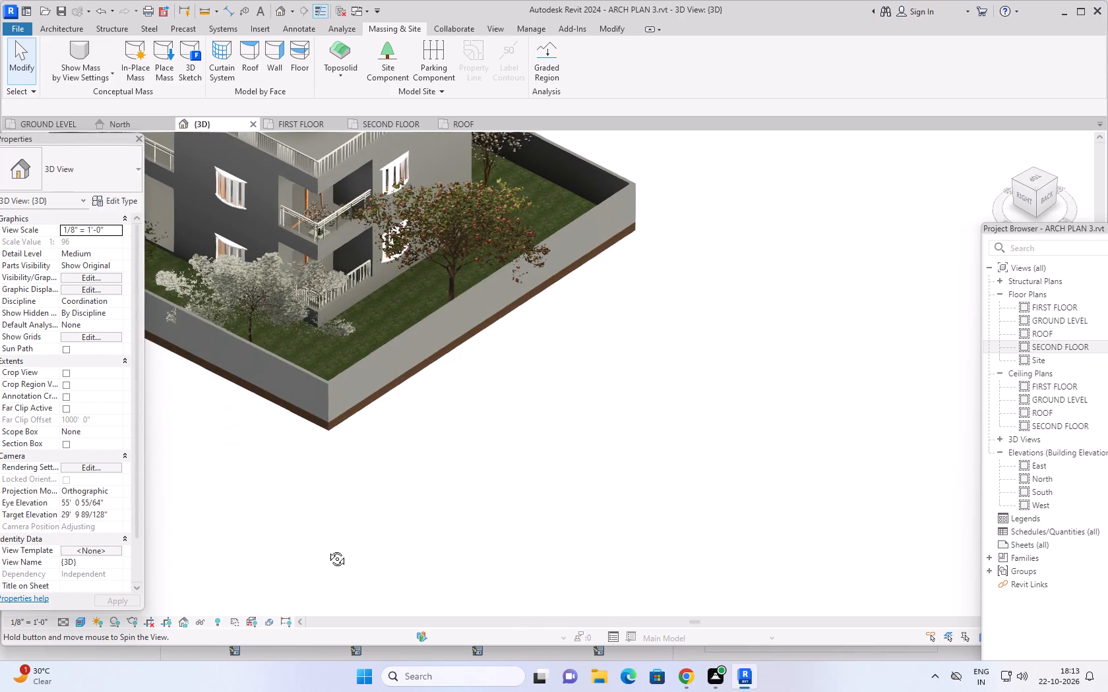
{"action": "middle_click_drag", "start_coordinate": [327, 549], "coordinate": [541, 519], "text": "shift"}
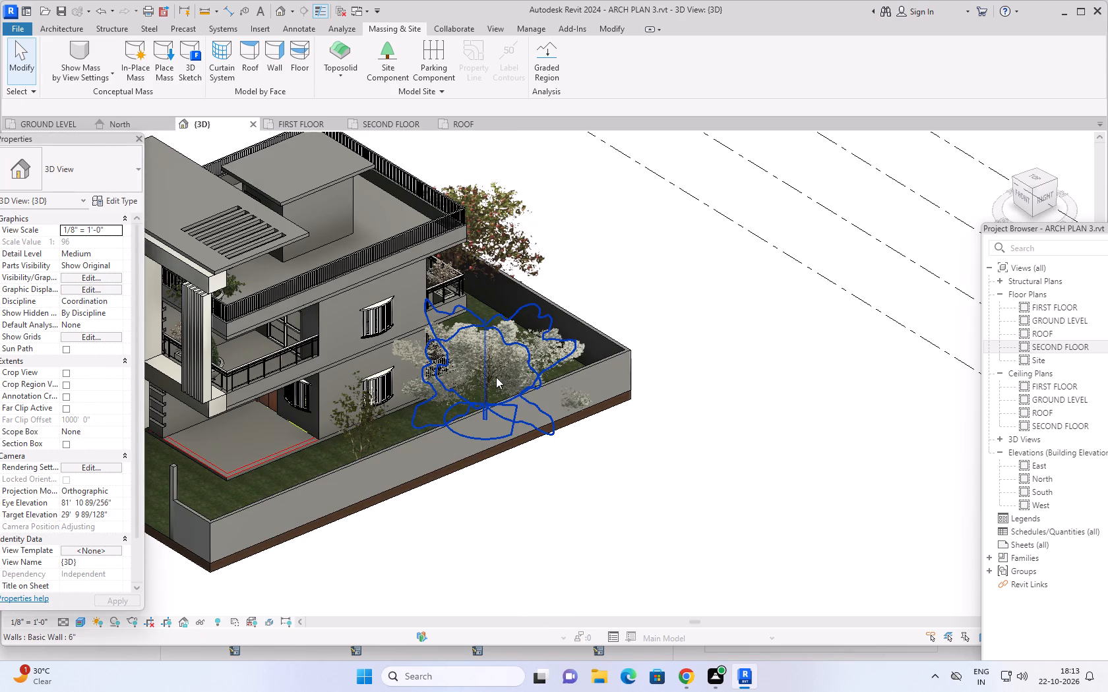
Move the 15' deciduous tree in the northeast yard straight north until it is about 6'-10" from the north compound wall.
{"action": "left_click", "coordinate": [493, 367]}
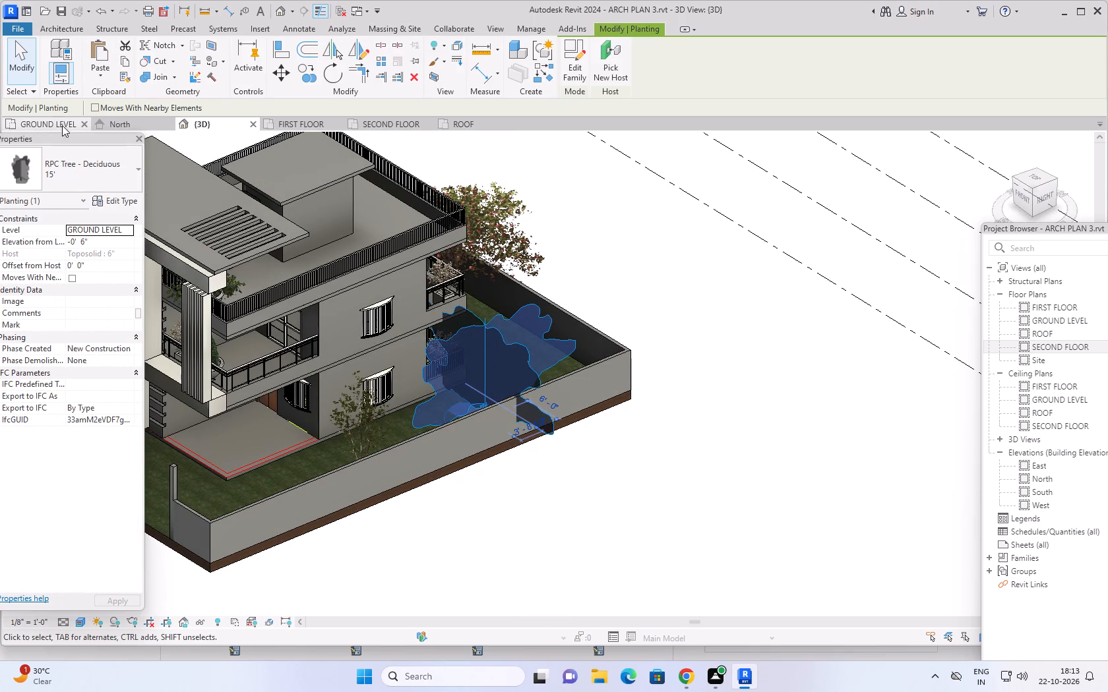
{"action": "left_click", "coordinate": [41, 123]}
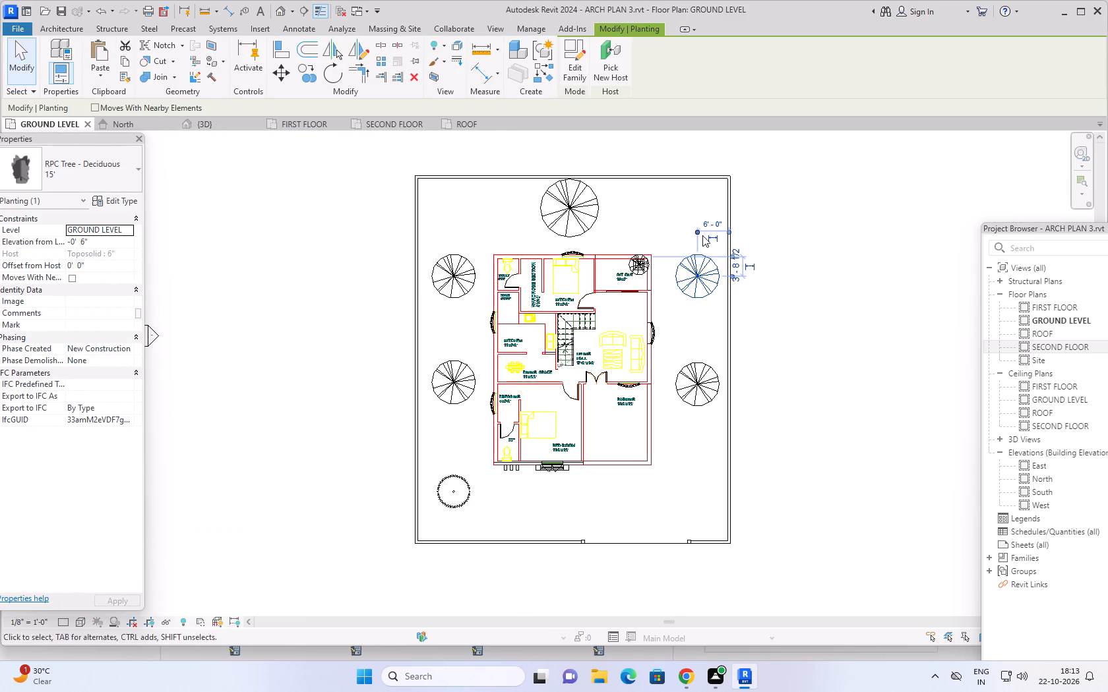
{"action": "key", "text": "Up"}
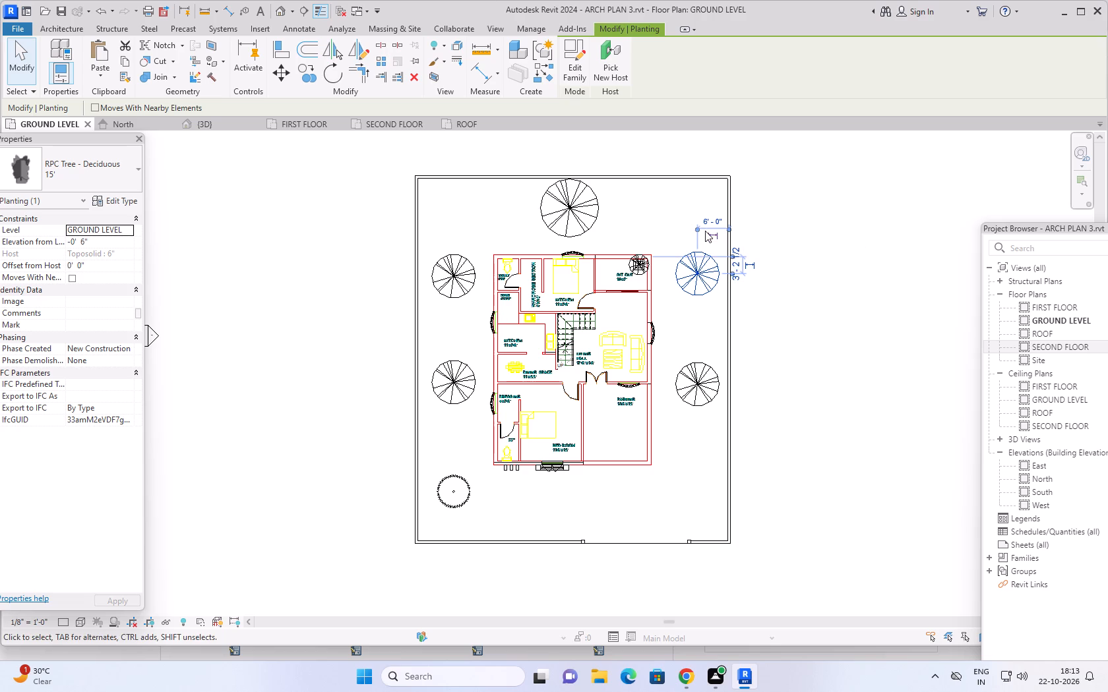
{"action": "key", "text": "Up"}
{"action": "key", "text": "Up"}
{"action": "key", "text": "Up"}
{"action": "key", "text": "Up"}
{"action": "key", "text": "Up"}
{"action": "key", "text": "Up"}
{"action": "key", "text": "Up"}
{"action": "key", "text": "Up"}
{"action": "key", "text": "Up"}
{"action": "key", "text": "Up"}
{"action": "key", "text": "Up"}
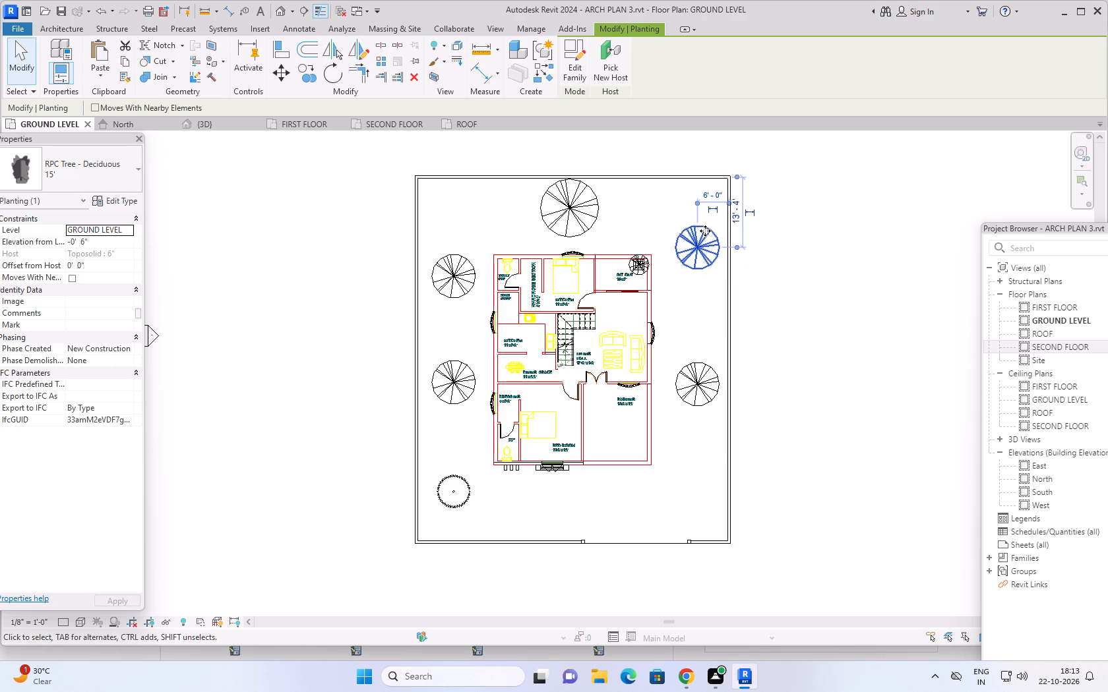
{"action": "key", "text": "Up"}
{"action": "key", "text": "Up"}
{"action": "key", "text": "Up"}
{"action": "key", "text": "Up"}
{"action": "key", "text": "Up"}
{"action": "key", "text": "Up"}
{"action": "key", "text": "Up"}
{"action": "key", "text": "Up"}
{"action": "key", "text": "Up"}
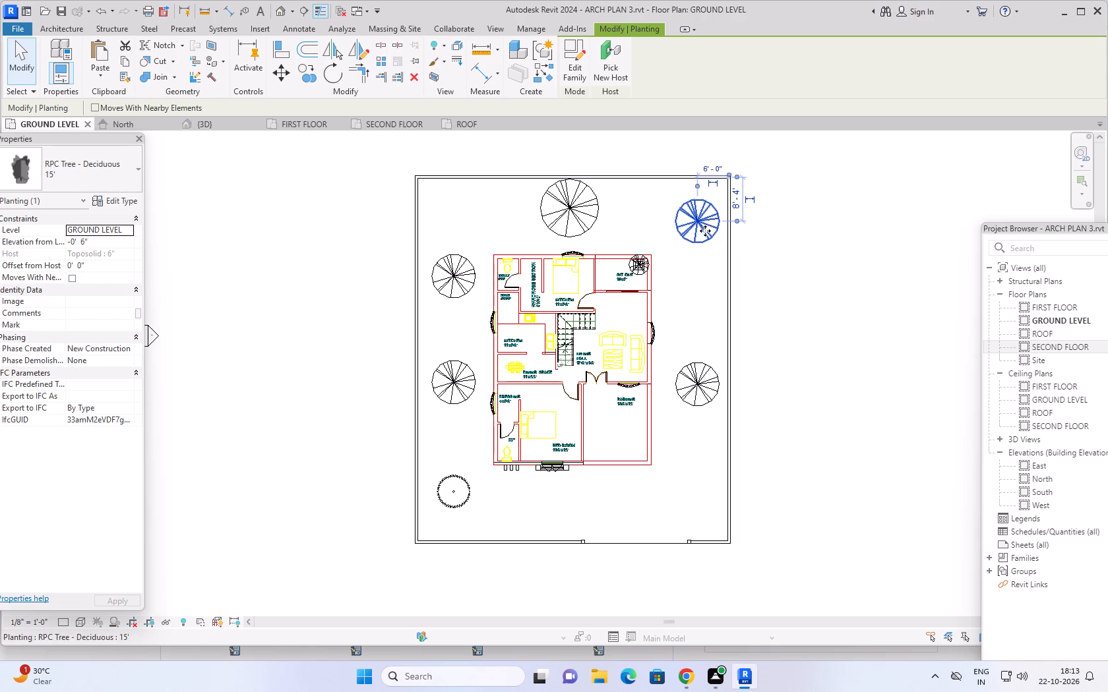
{"action": "key", "text": "Up"}
{"action": "key", "text": "Up"}
{"action": "key", "text": "Up"}
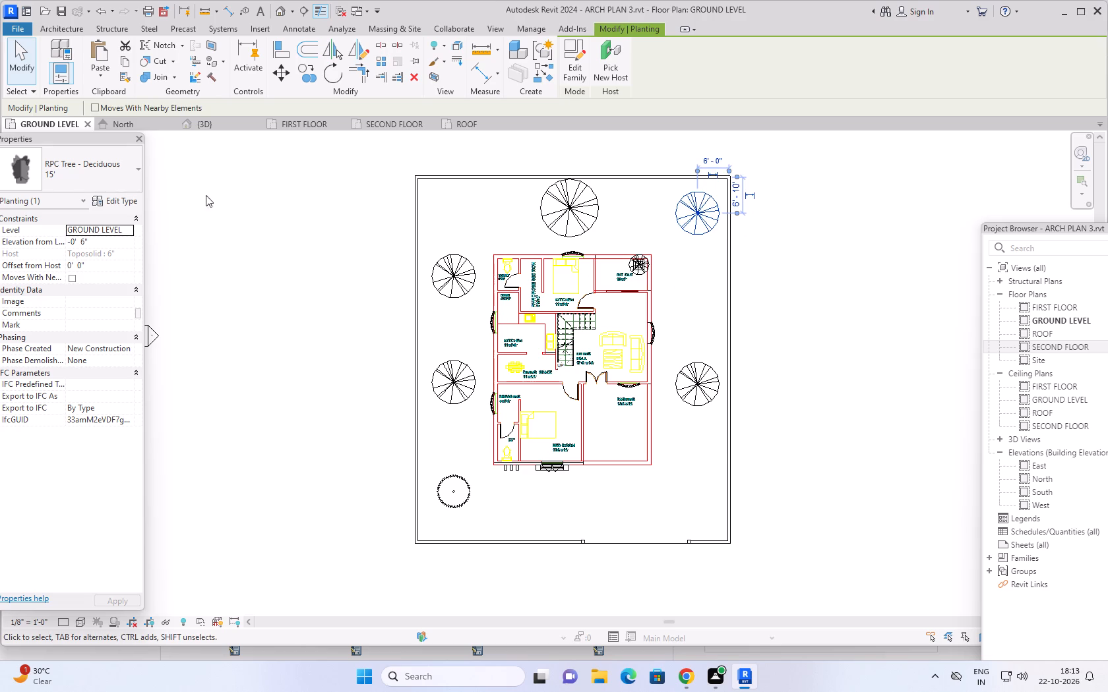
In the 3D view, set the type height of the Kousa Dogwood deciduous tree in the northeast yard to 25'.
{"action": "left_click", "coordinate": [206, 127]}
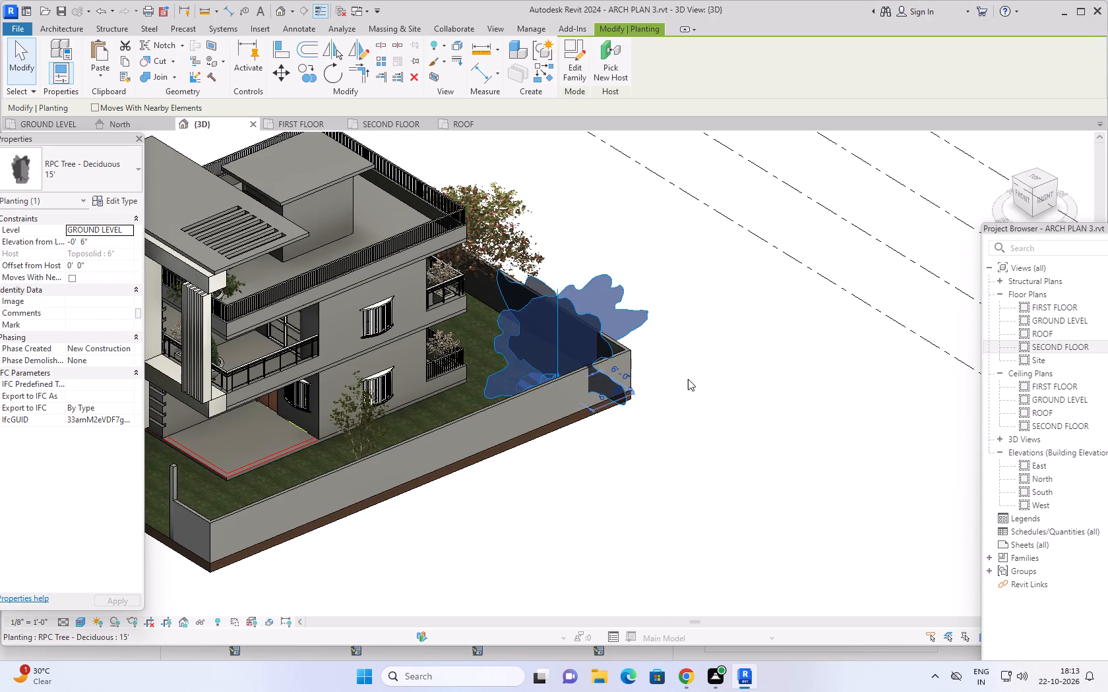
{"action": "left_click", "coordinate": [689, 380]}
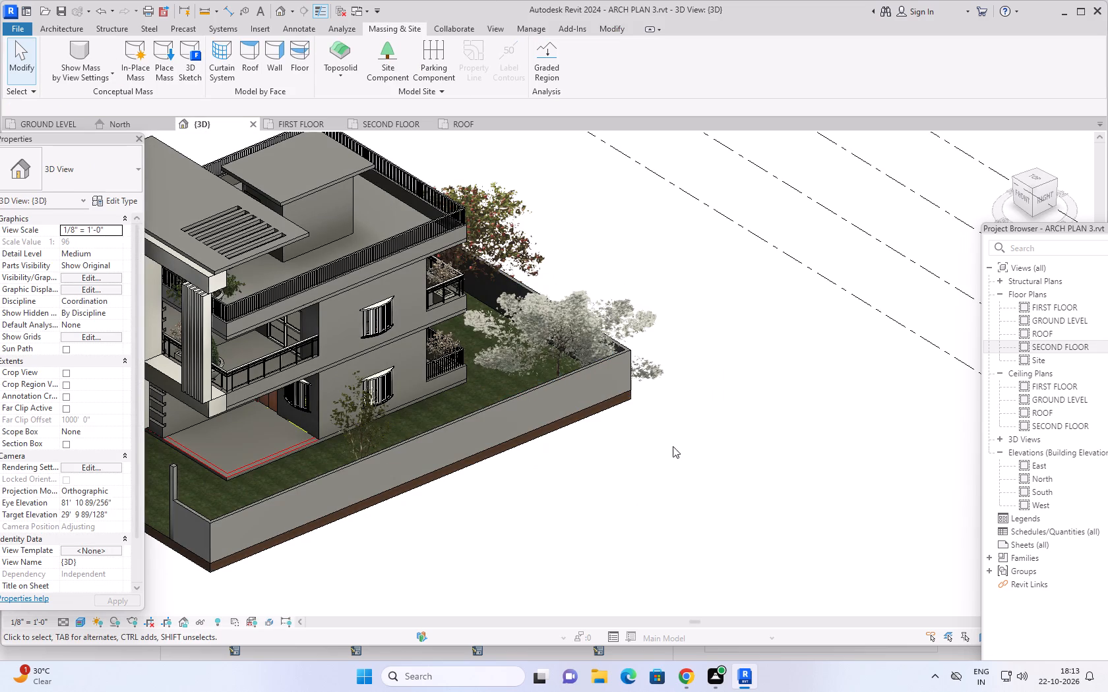
{"action": "middle_click_drag", "start_coordinate": [629, 489], "coordinate": [477, 481], "text": "shift"}
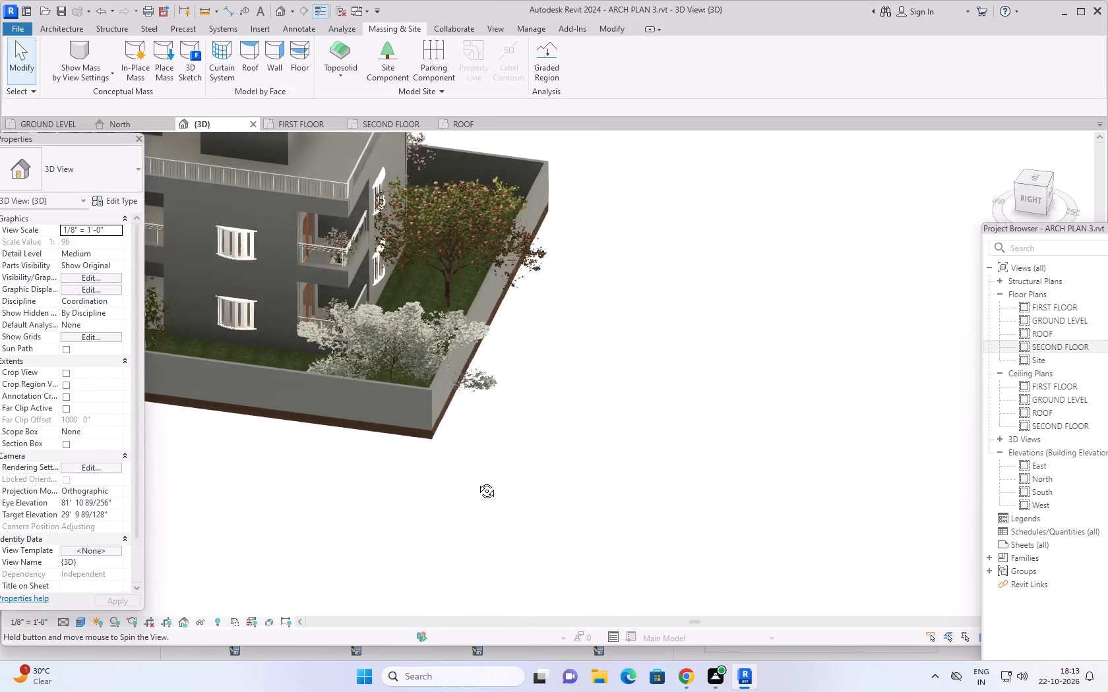
{"action": "middle_click_drag", "start_coordinate": [477, 481], "coordinate": [699, 405], "text": "shift"}
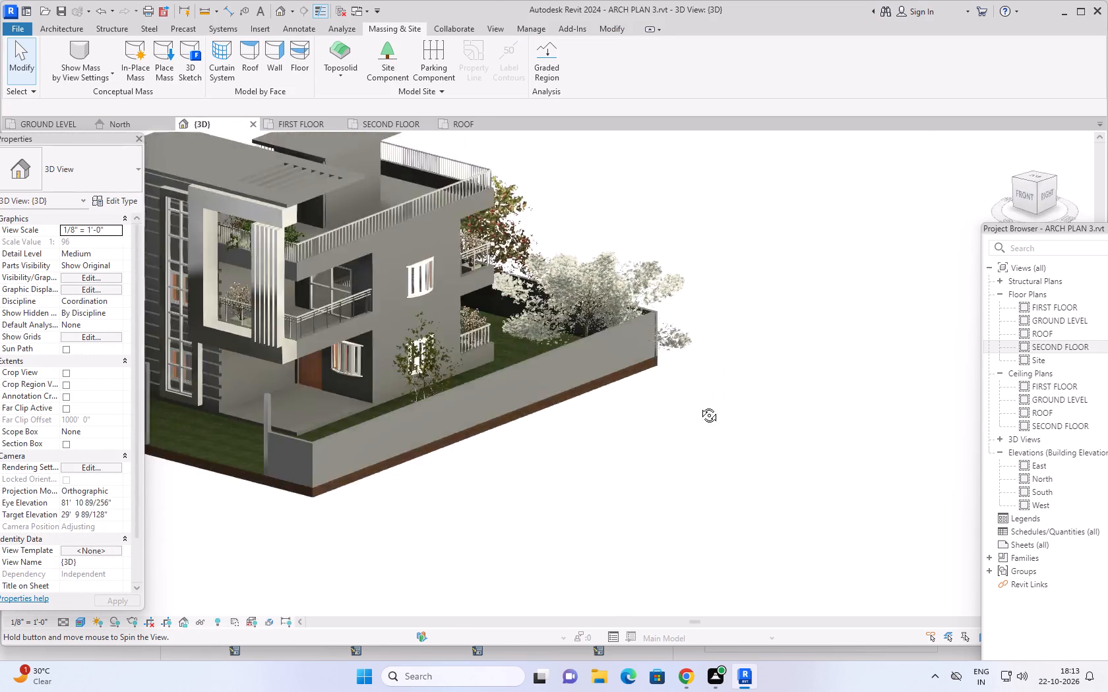
{"action": "middle_click_drag", "start_coordinate": [699, 405], "coordinate": [735, 390], "text": "shift"}
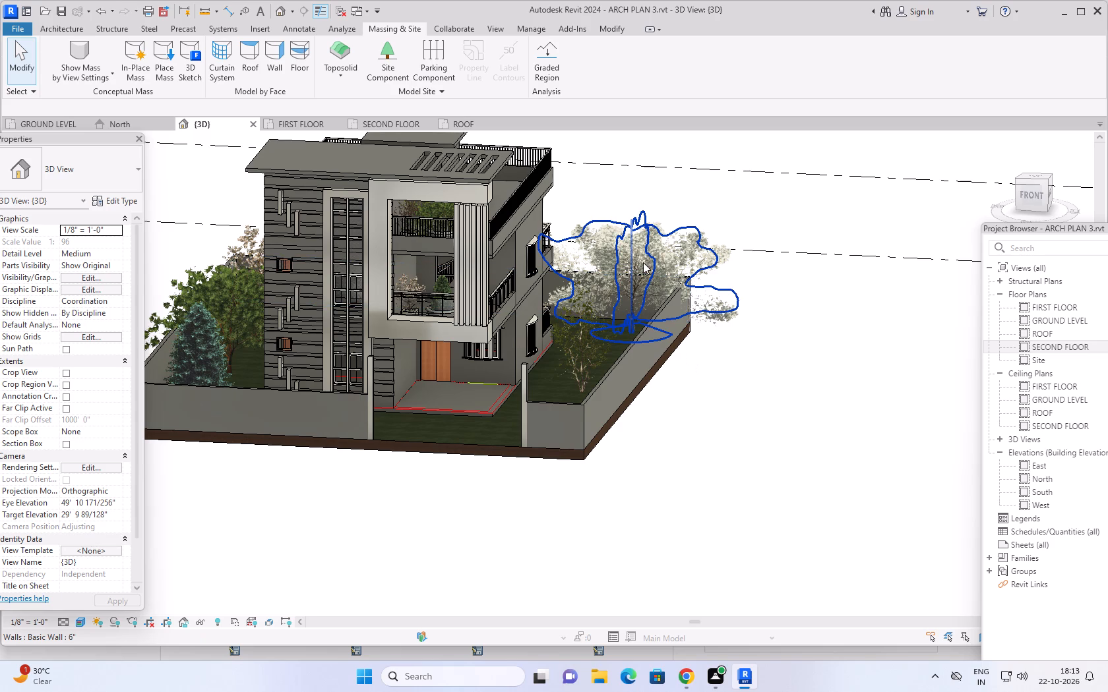
{"action": "left_click", "coordinate": [643, 262]}
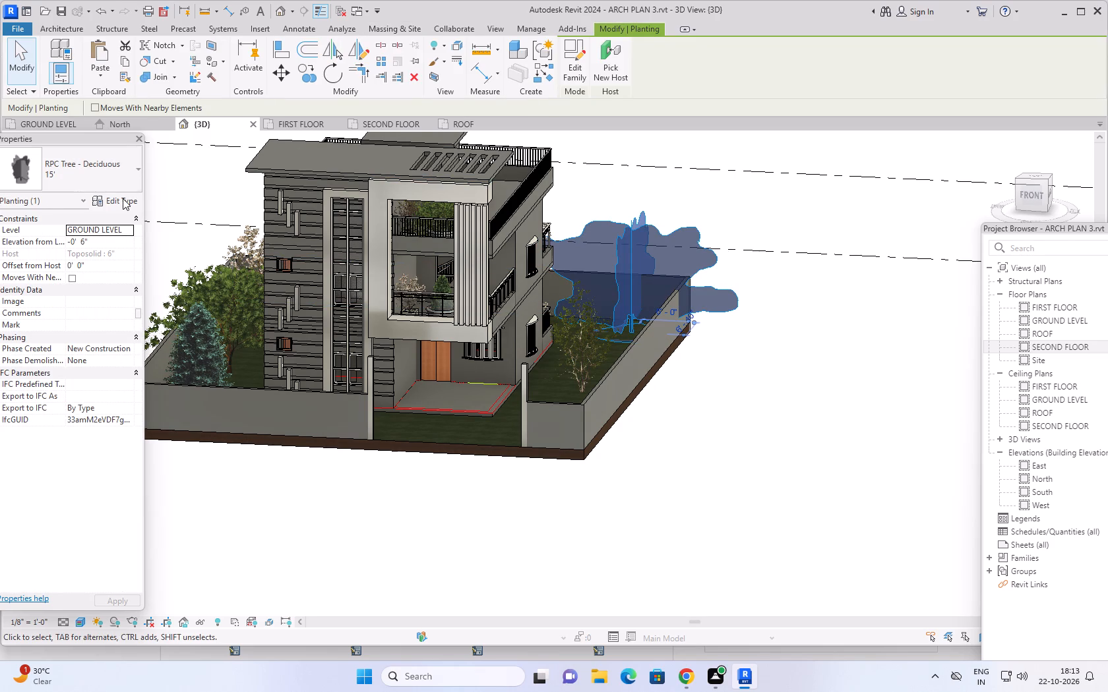
{"action": "left_click", "coordinate": [121, 203]}
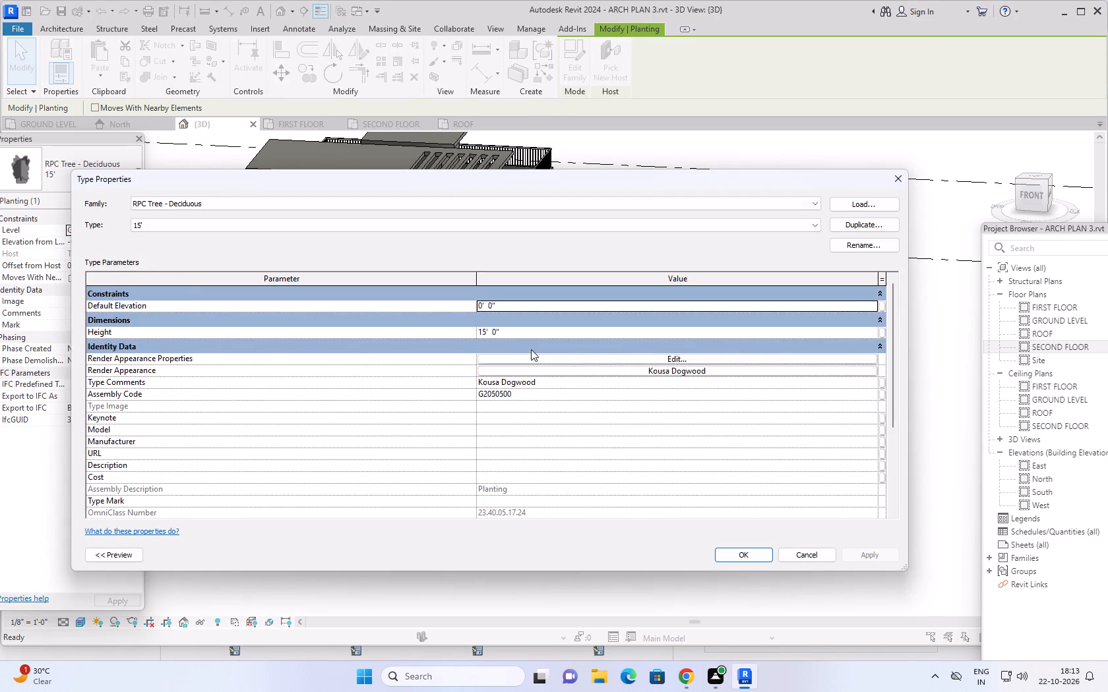
{"action": "left_click", "coordinate": [513, 335]}
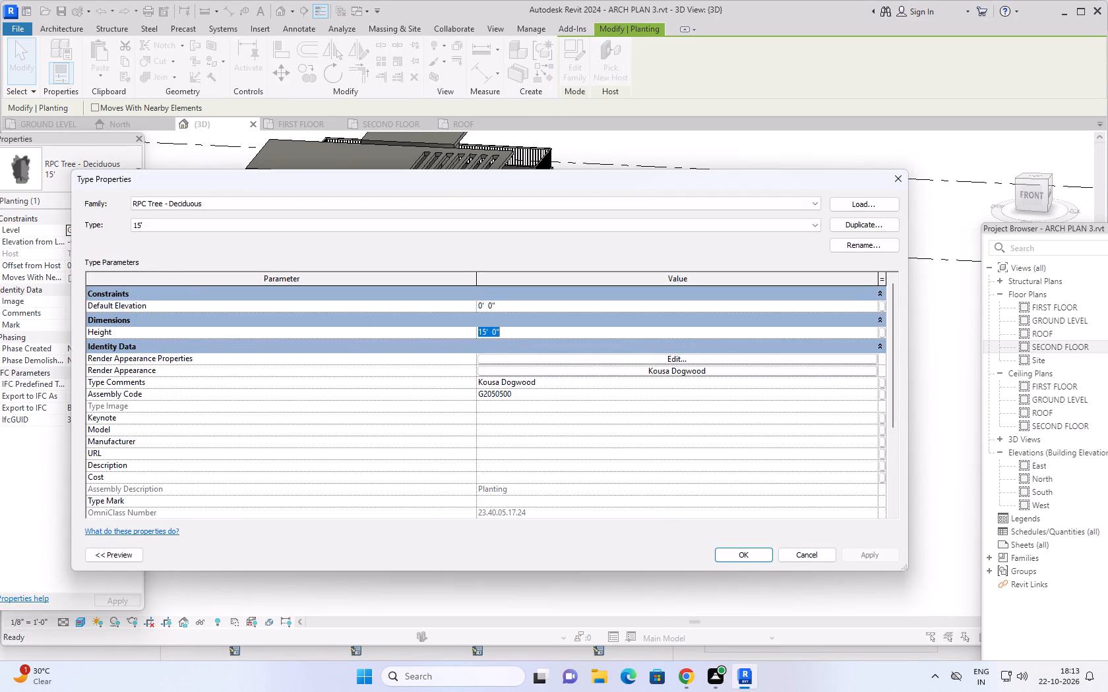
{"action": "type", "text": "25'"}
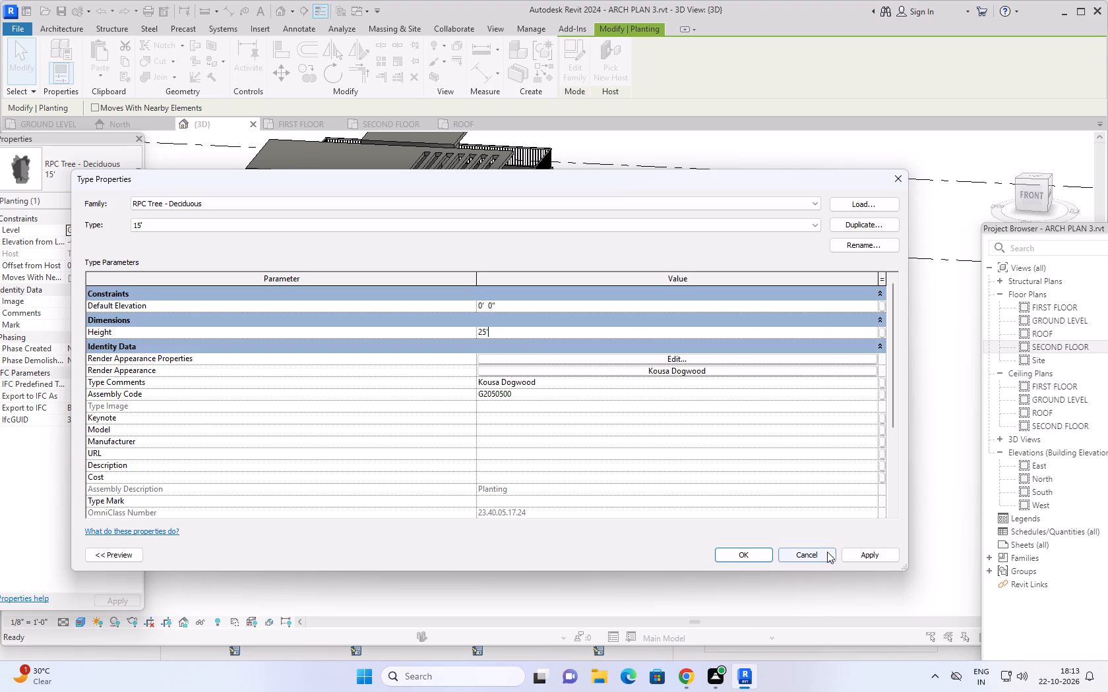
{"action": "left_click", "coordinate": [861, 553]}
{"action": "left_click", "coordinate": [744, 554]}
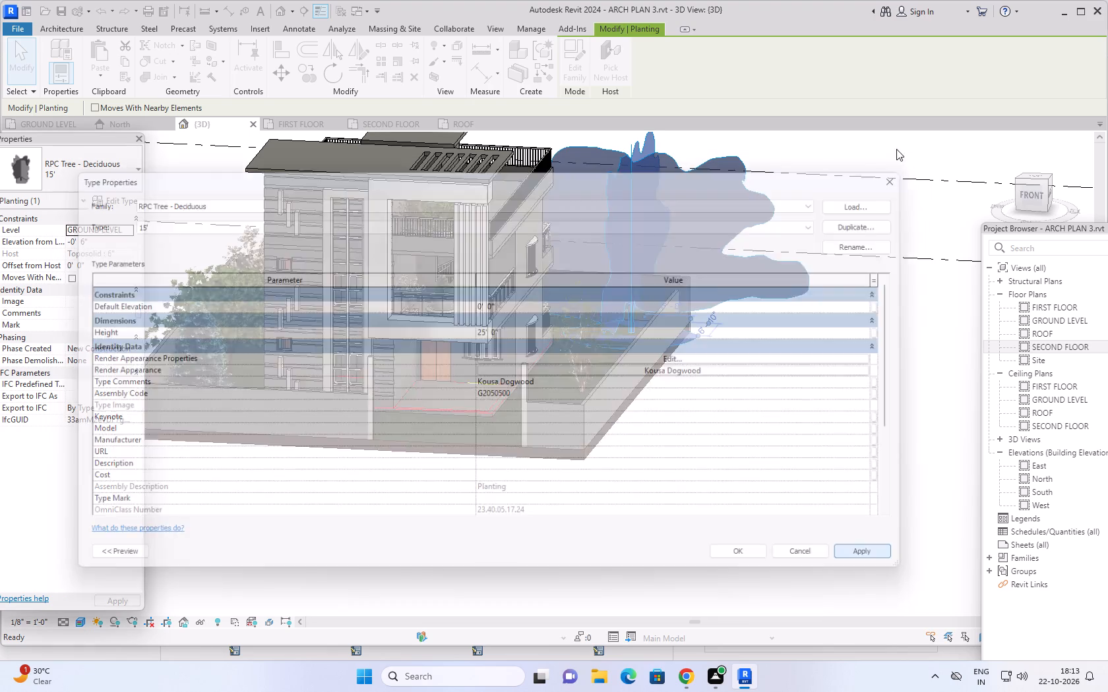
{"action": "left_click", "coordinate": [793, 352]}
Examine the planted compound in 3D from the front, rear and west sides, checking the tree sizes against the house.
{"action": "scroll", "coordinate": [694, 440], "scroll_direction": "down", "scroll_amount": 1}
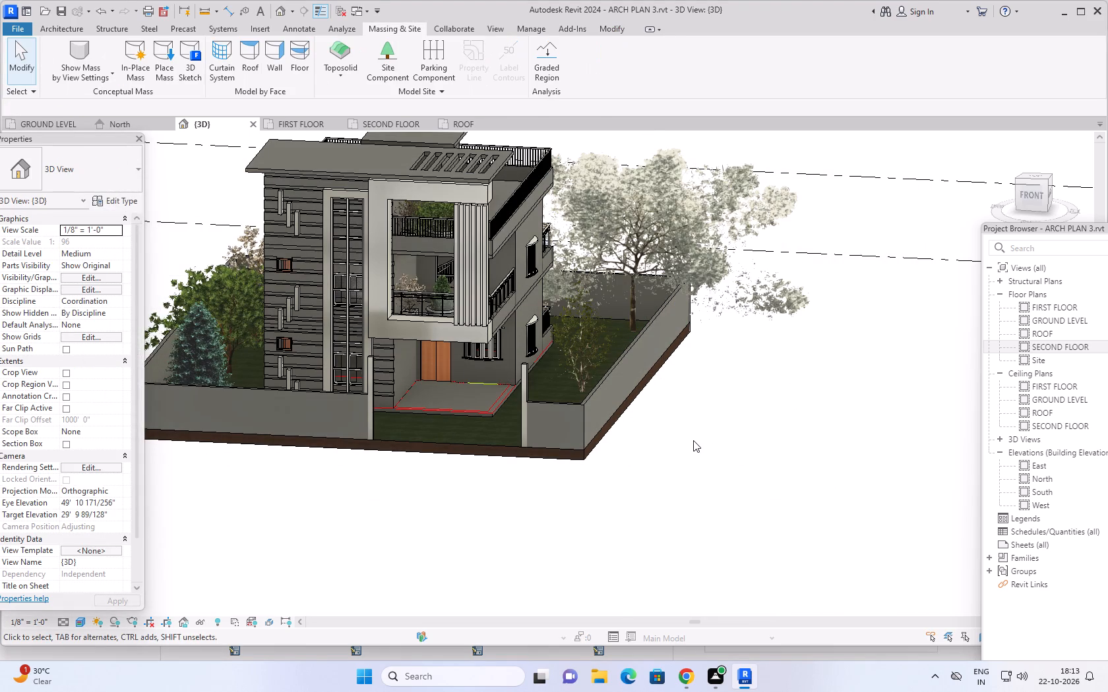
{"action": "scroll", "coordinate": [693, 440], "scroll_direction": "down", "scroll_amount": 1}
{"action": "middle_click_drag", "start_coordinate": [692, 434], "coordinate": [681, 438], "text": "shift"}
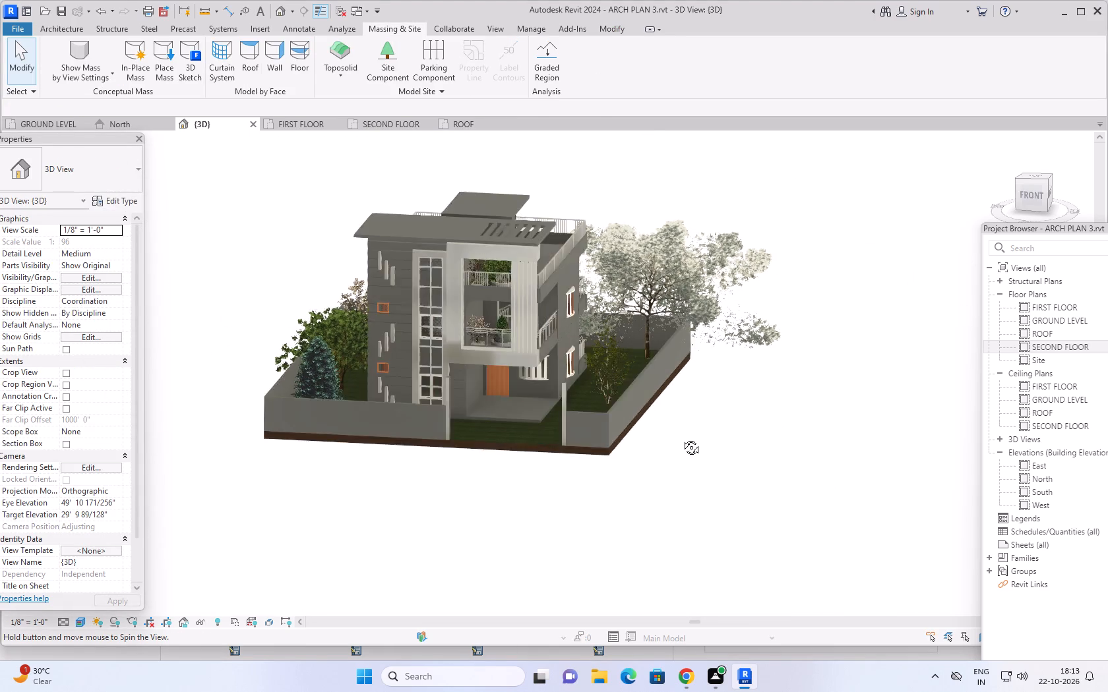
{"action": "middle_click_drag", "start_coordinate": [681, 438], "coordinate": [196, 467], "text": "shift"}
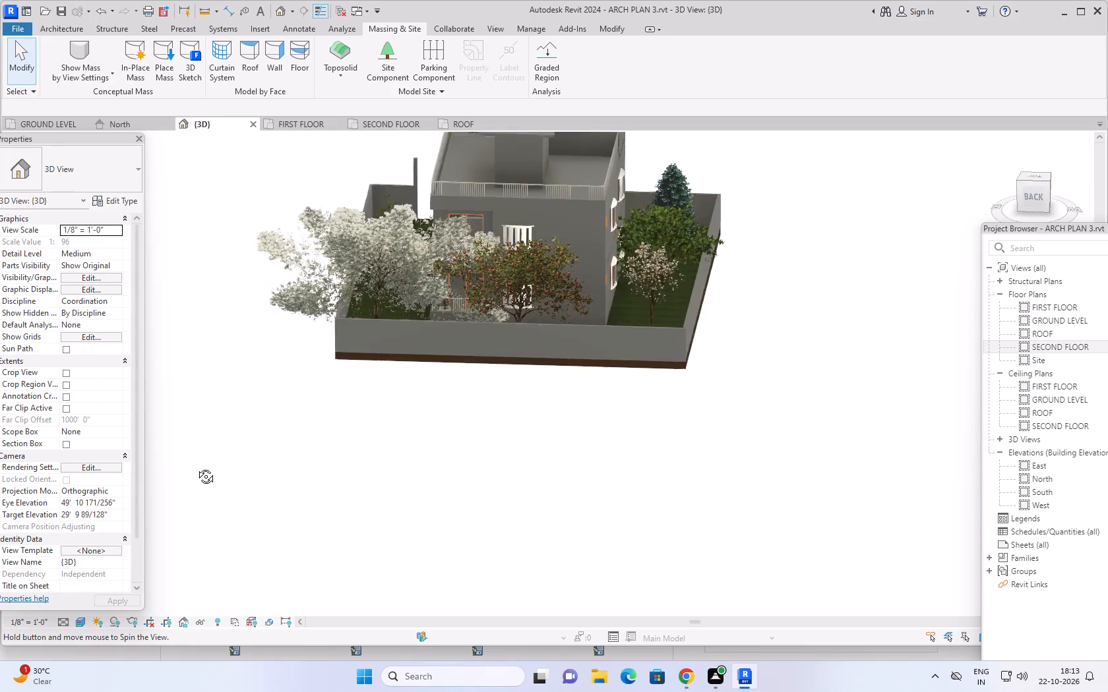
{"action": "middle_click_drag", "start_coordinate": [196, 467], "coordinate": [725, 397], "text": "shift"}
{"action": "middle_click_drag", "start_coordinate": [590, 474], "coordinate": [592, 452], "text": "shift"}
{"action": "scroll", "coordinate": [592, 452], "scroll_direction": "up", "scroll_amount": 1, "text": "shift"}
{"action": "middle_click_drag", "start_coordinate": [582, 430], "coordinate": [568, 536]}
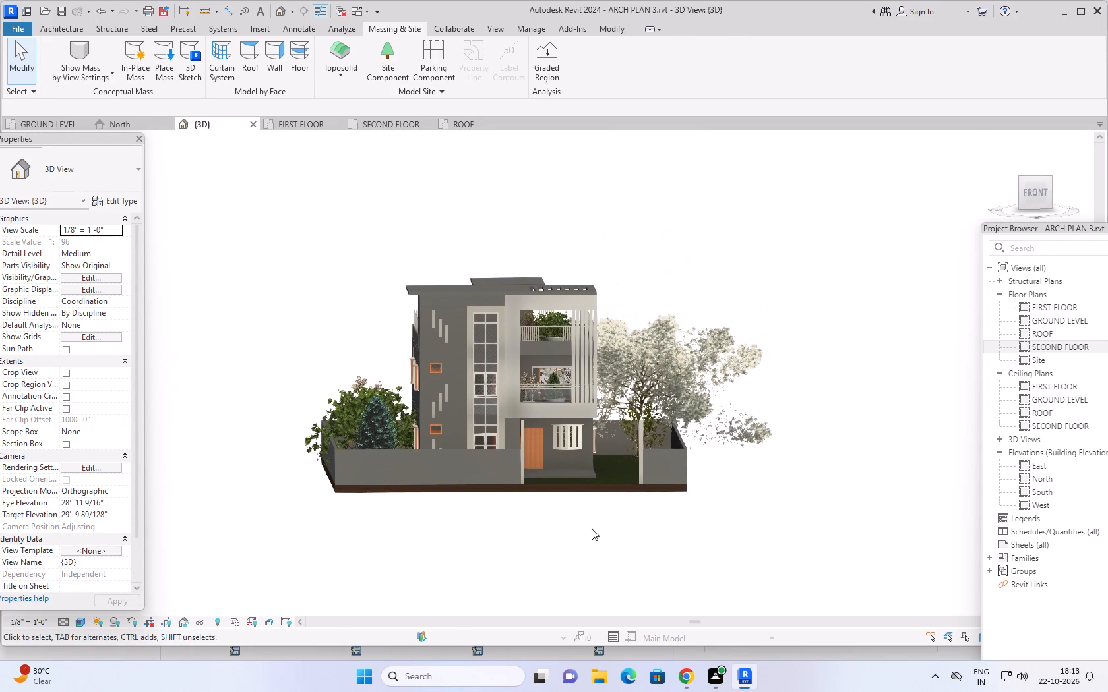
{"action": "middle_click_drag", "start_coordinate": [695, 525], "coordinate": [696, 538], "text": "shift"}
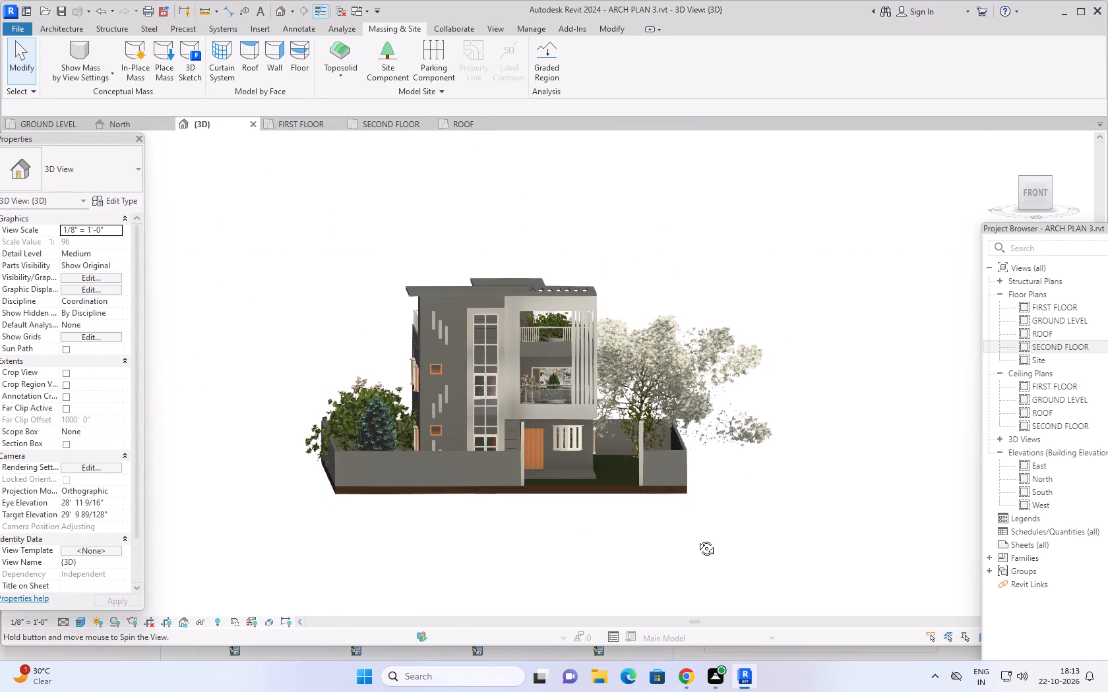
{"action": "middle_click_drag", "start_coordinate": [696, 538], "coordinate": [697, 542], "text": "shift"}
{"action": "middle_click_drag", "start_coordinate": [380, 542], "coordinate": [416, 560], "text": "shift"}
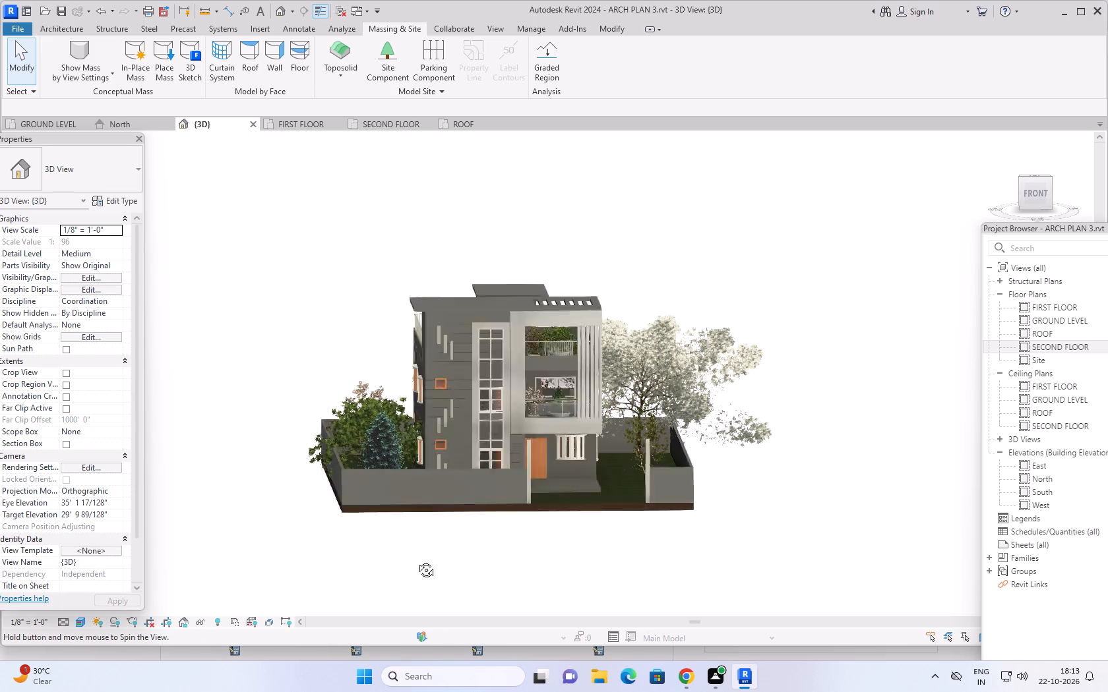
{"action": "middle_click_drag", "start_coordinate": [416, 560], "coordinate": [544, 575], "text": "shift"}
{"action": "middle_click_drag", "start_coordinate": [518, 527], "coordinate": [516, 543]}
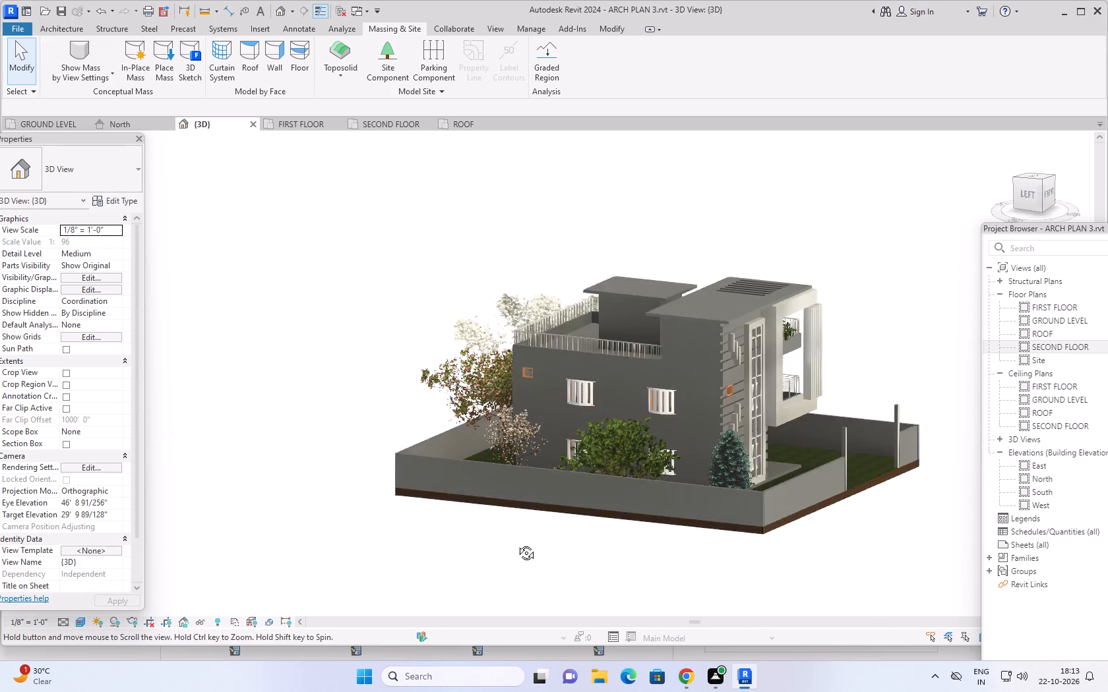
{"action": "middle_click_drag", "start_coordinate": [516, 543], "coordinate": [495, 602]}
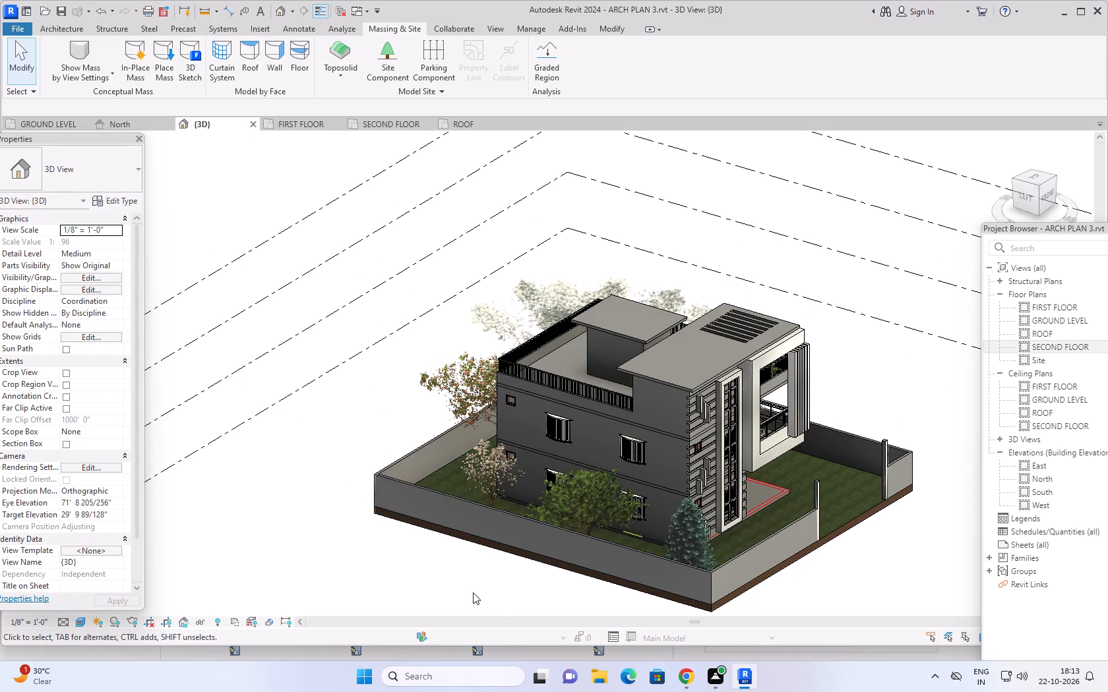
{"action": "middle_click_drag", "start_coordinate": [468, 591], "coordinate": [396, 577], "text": "shift"}
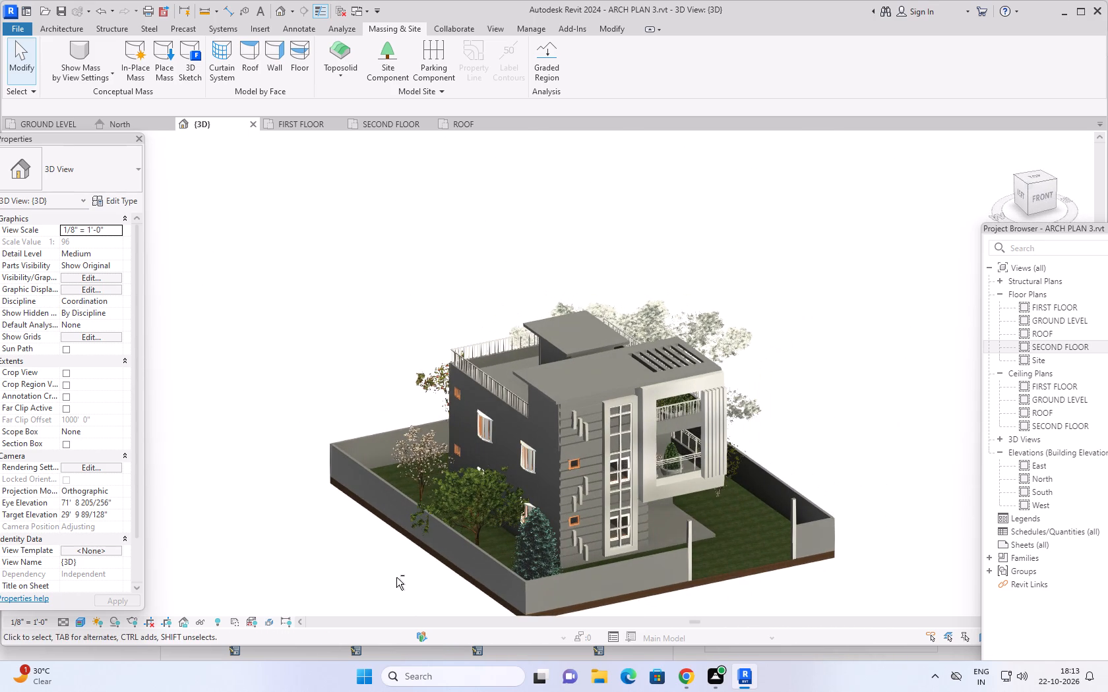
{"action": "middle_click_drag", "start_coordinate": [386, 559], "coordinate": [352, 525], "text": "shift"}
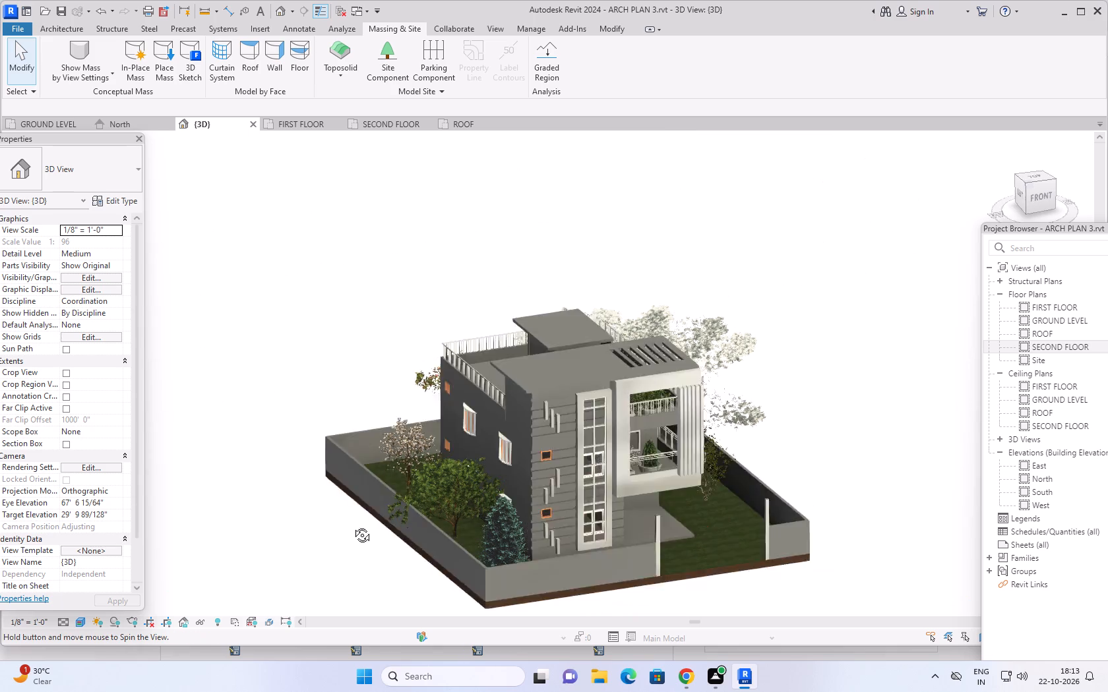
{"action": "middle_click_drag", "start_coordinate": [352, 525], "coordinate": [321, 495], "text": "shift"}
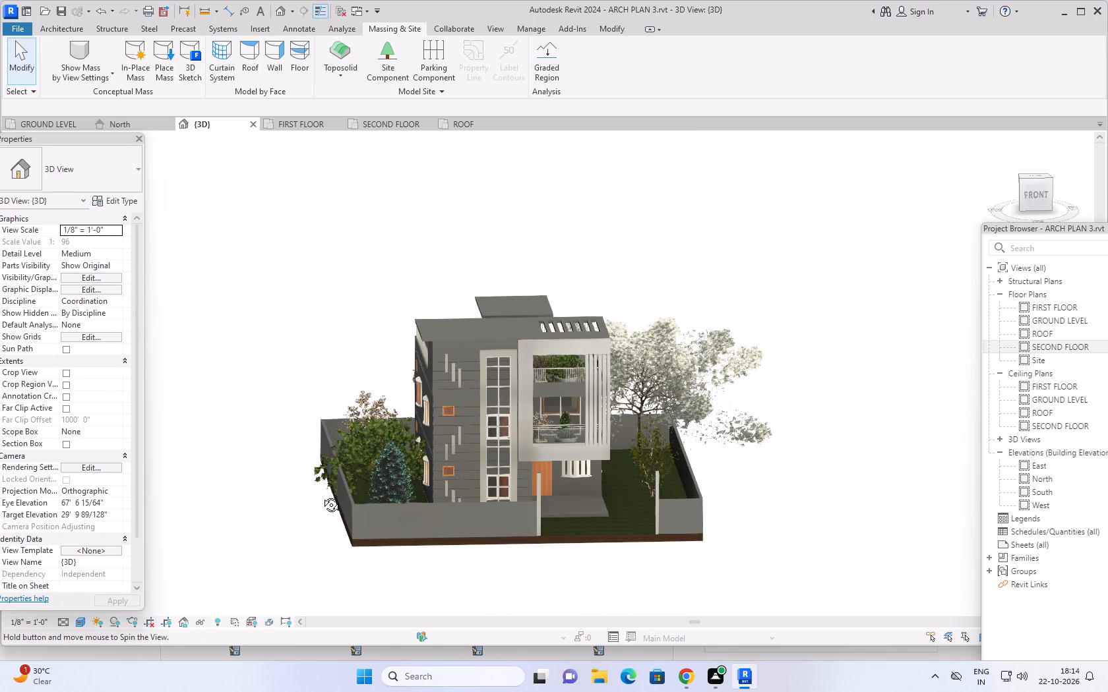
{"action": "middle_click_drag", "start_coordinate": [321, 495], "coordinate": [305, 478], "text": "shift"}
{"action": "scroll", "coordinate": [557, 549], "scroll_direction": "down", "scroll_amount": 1}
{"action": "middle_click_drag", "start_coordinate": [559, 550], "coordinate": [596, 522]}
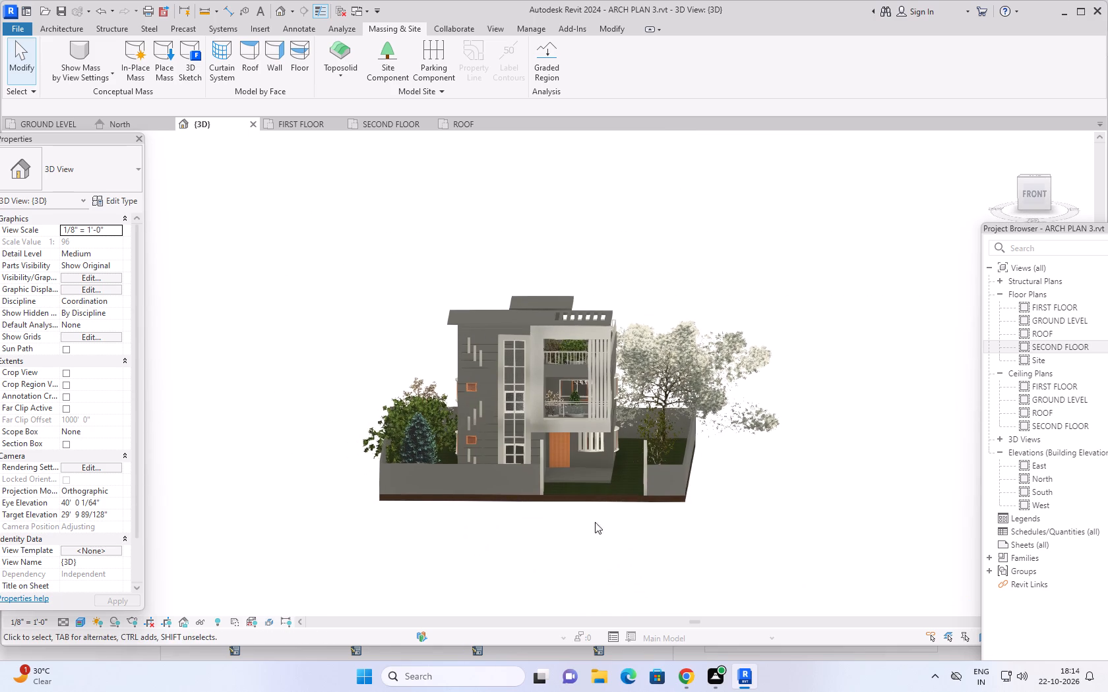
{"action": "scroll", "coordinate": [540, 532], "scroll_direction": "up", "scroll_amount": 3}
{"action": "middle_click_drag", "start_coordinate": [542, 535], "coordinate": [622, 529]}
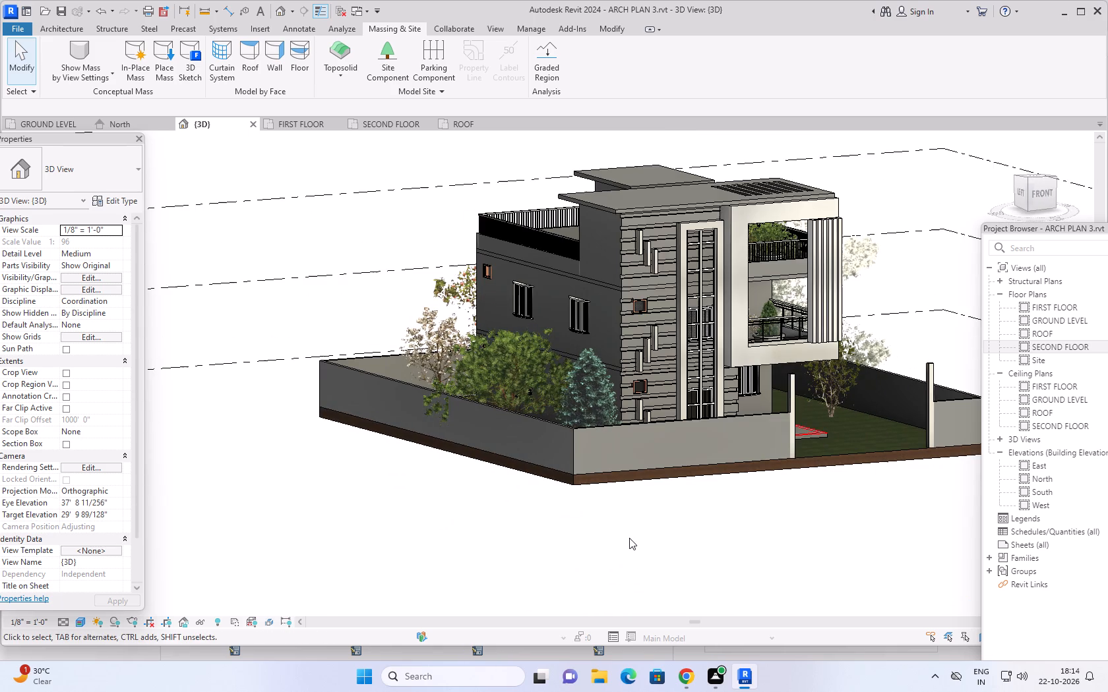
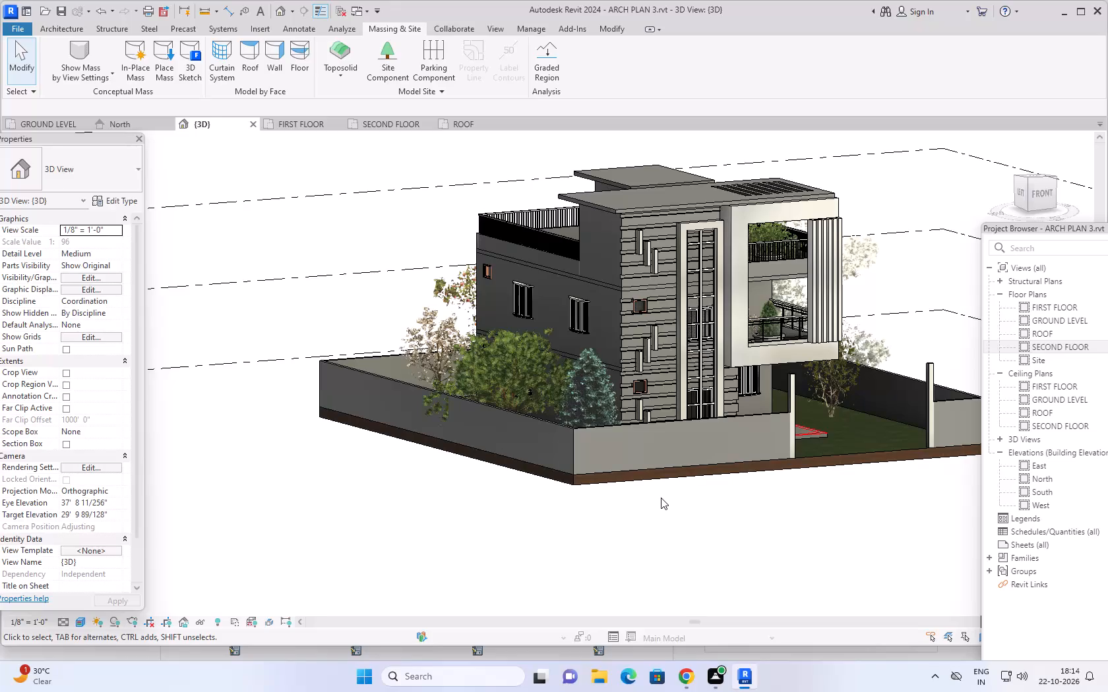
Examine the planted compound in 3D from the southwest, from above and from the front, checking the trees around the house.
{"action": "scroll", "coordinate": [681, 501], "scroll_direction": "down", "scroll_amount": 1}
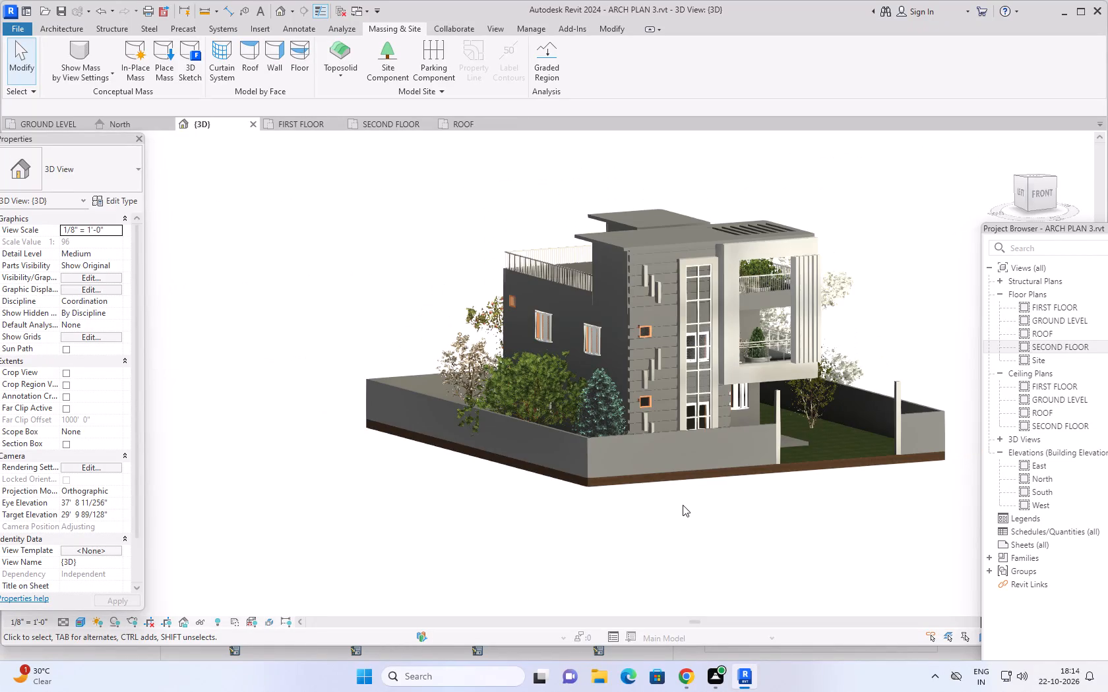
{"action": "middle_click_drag", "start_coordinate": [713, 534], "coordinate": [679, 528]}
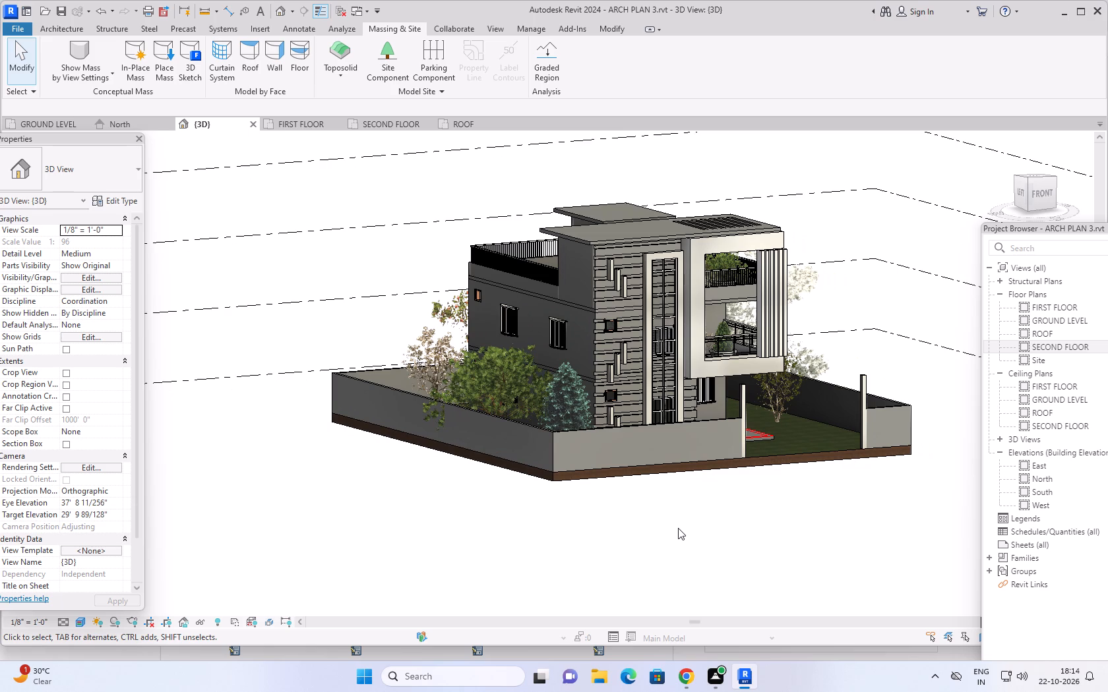
{"action": "scroll", "coordinate": [310, 335], "scroll_direction": "down", "scroll_amount": 1}
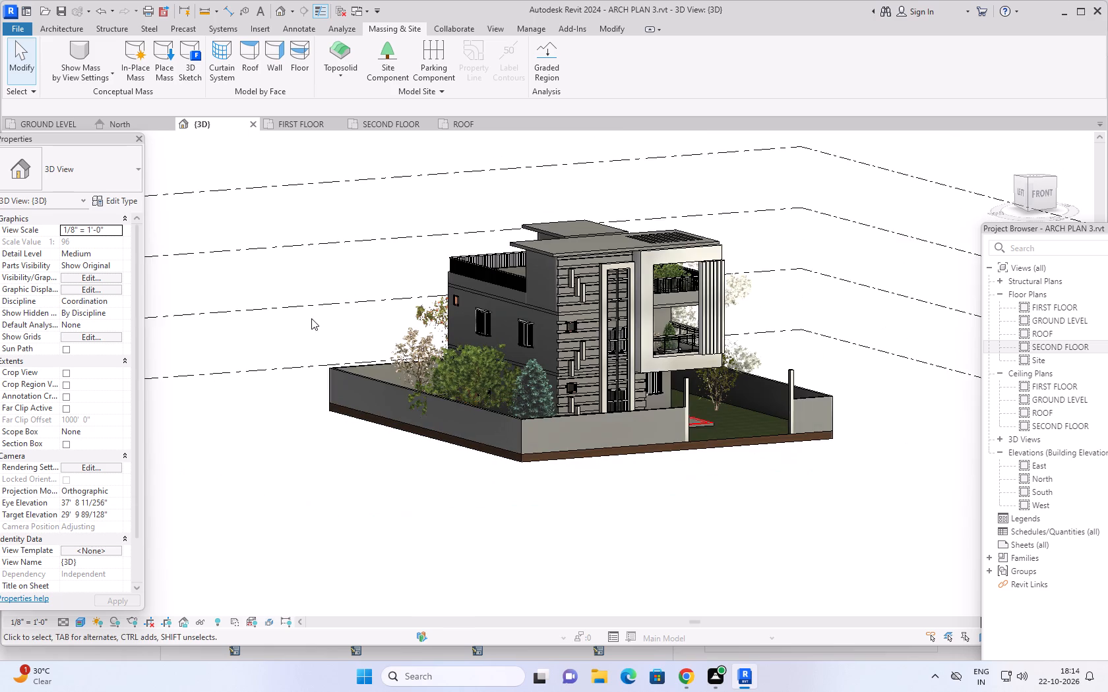
{"action": "middle_click_drag", "start_coordinate": [311, 318], "coordinate": [317, 349]}
{"action": "left_click_drag", "start_coordinate": [1037, 186], "coordinate": [1038, 190]}
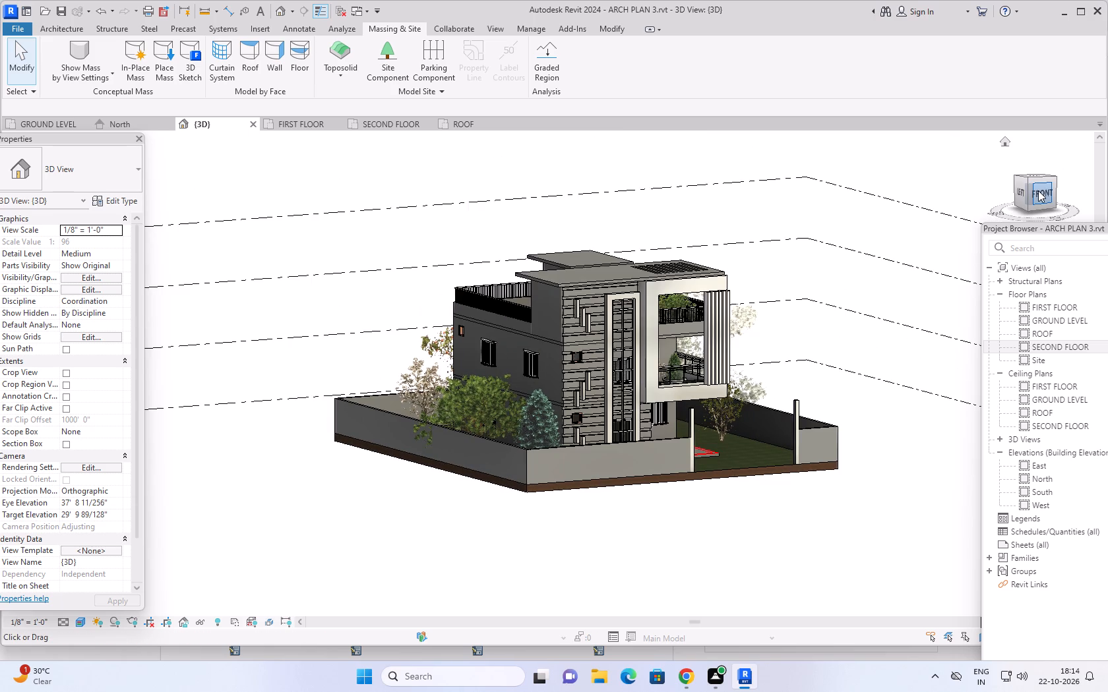
{"action": "left_click_drag", "start_coordinate": [1038, 190], "coordinate": [1042, 207]}
{"action": "left_click_drag", "start_coordinate": [1034, 179], "coordinate": [1042, 200]}
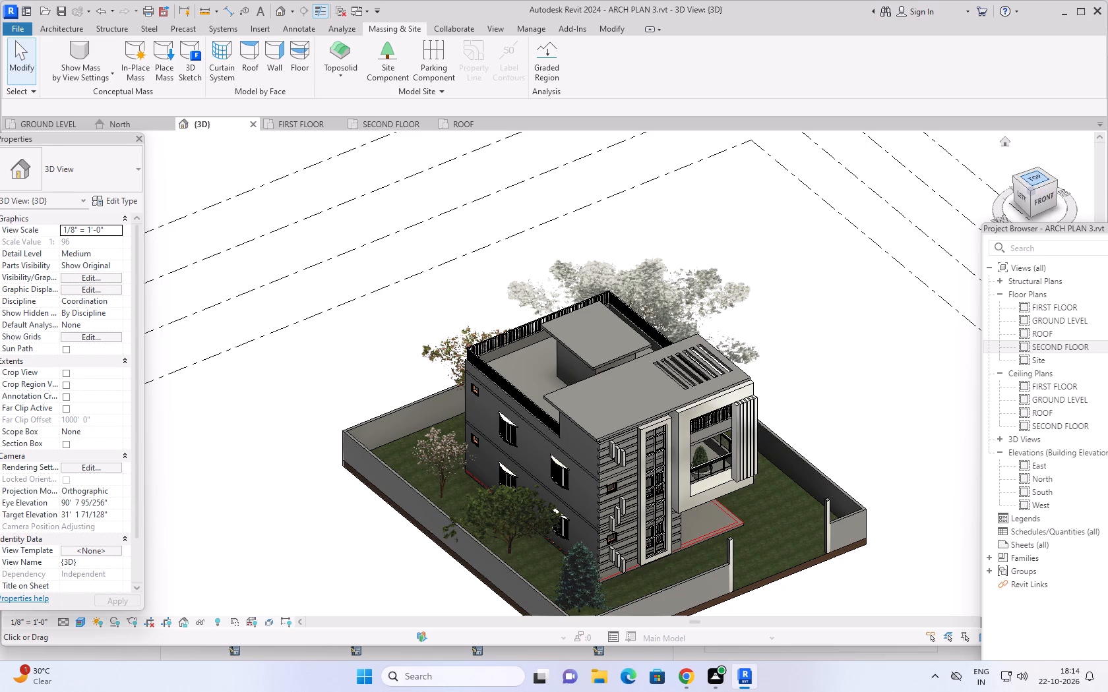
{"action": "left_click_drag", "start_coordinate": [1044, 177], "coordinate": [977, 193]}
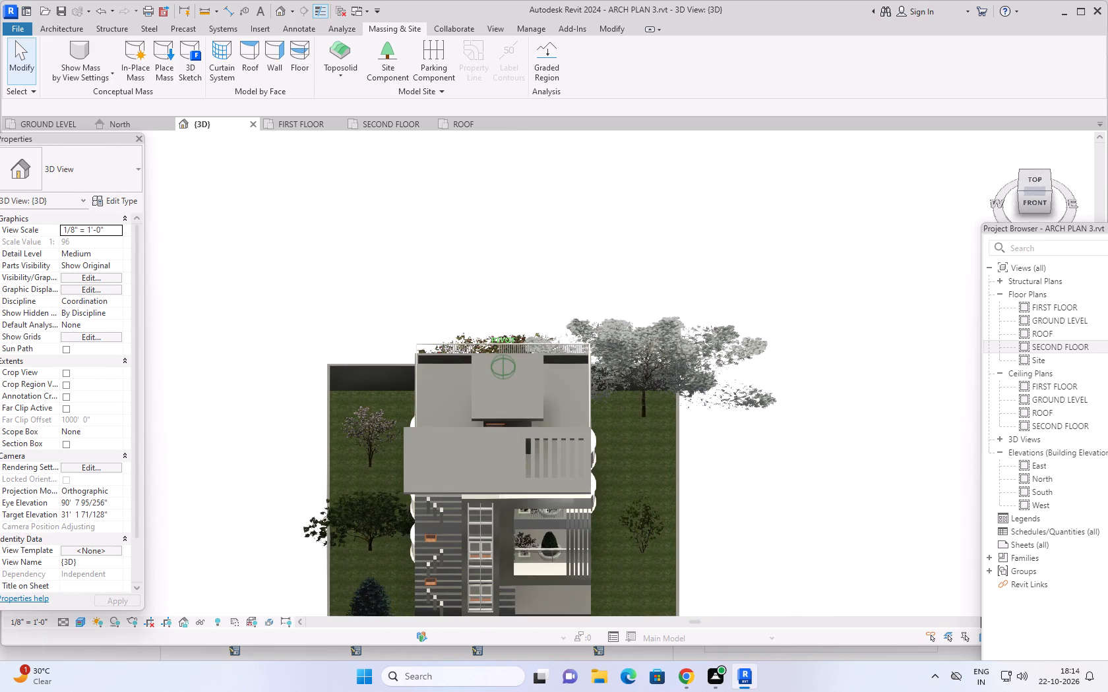
{"action": "middle_click_drag", "start_coordinate": [736, 486], "coordinate": [711, 317]}
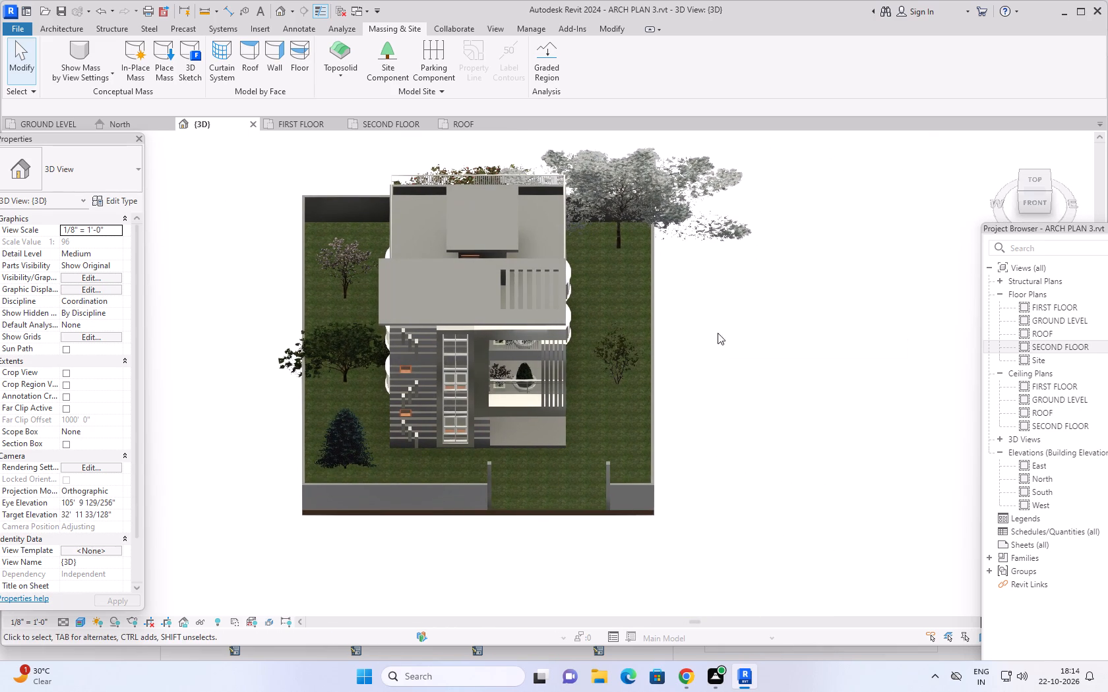
{"action": "middle_click_drag", "start_coordinate": [723, 434], "coordinate": [702, 465]}
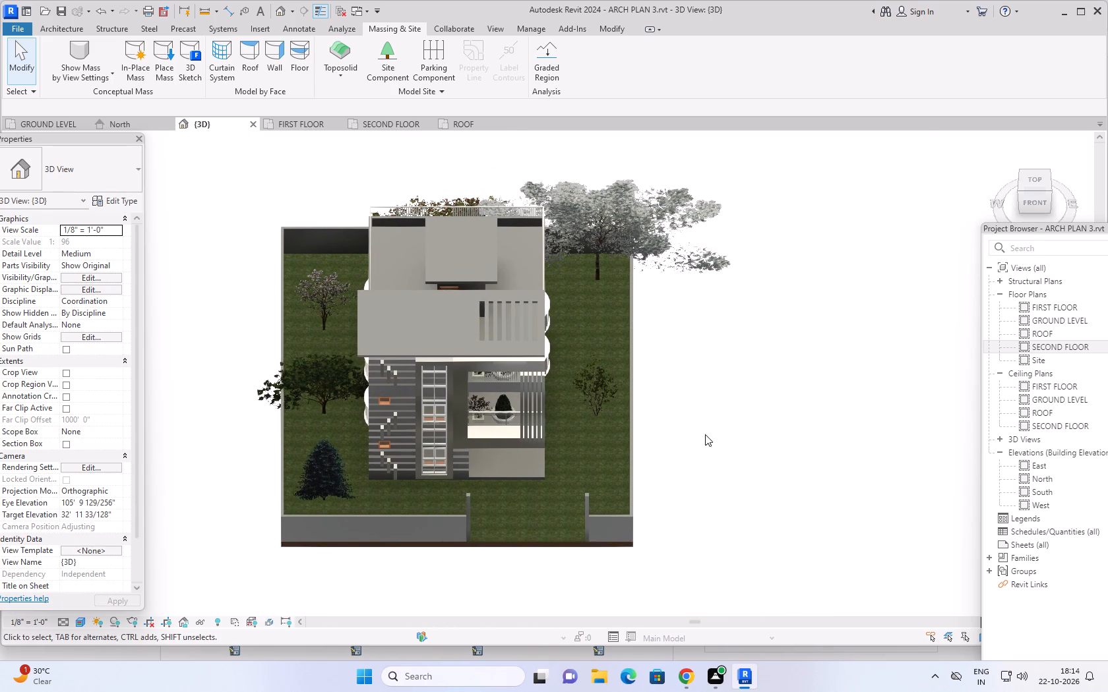
{"action": "middle_click_drag", "start_coordinate": [705, 434], "coordinate": [744, 439]}
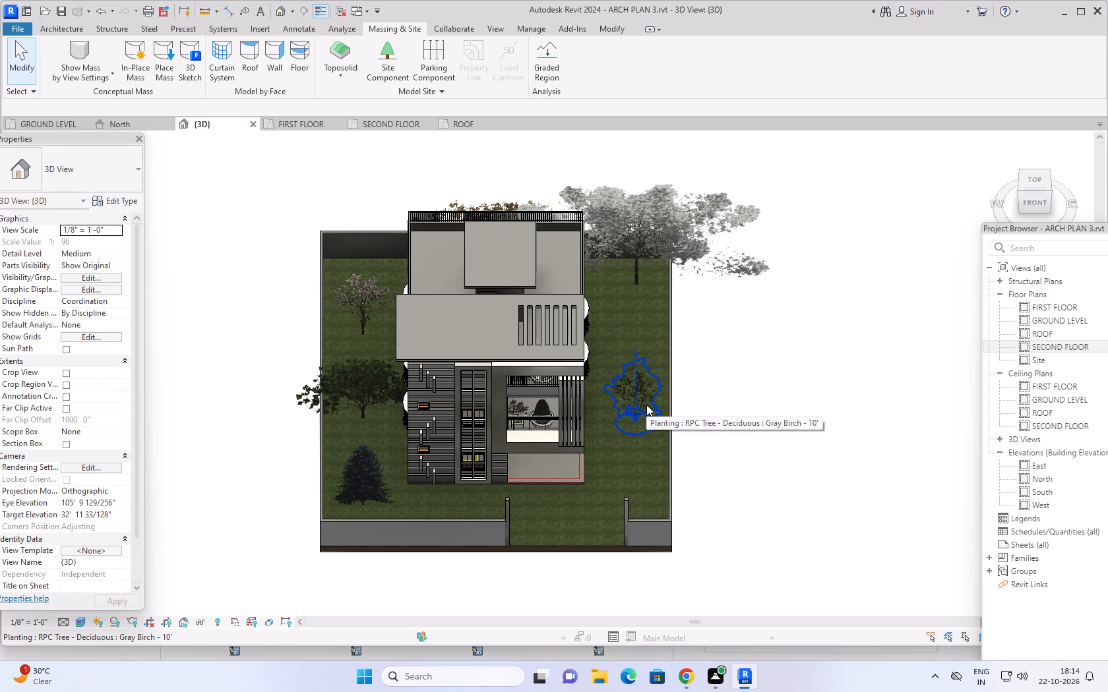
{"action": "middle_click_drag", "start_coordinate": [789, 434], "coordinate": [789, 331], "text": "shift"}
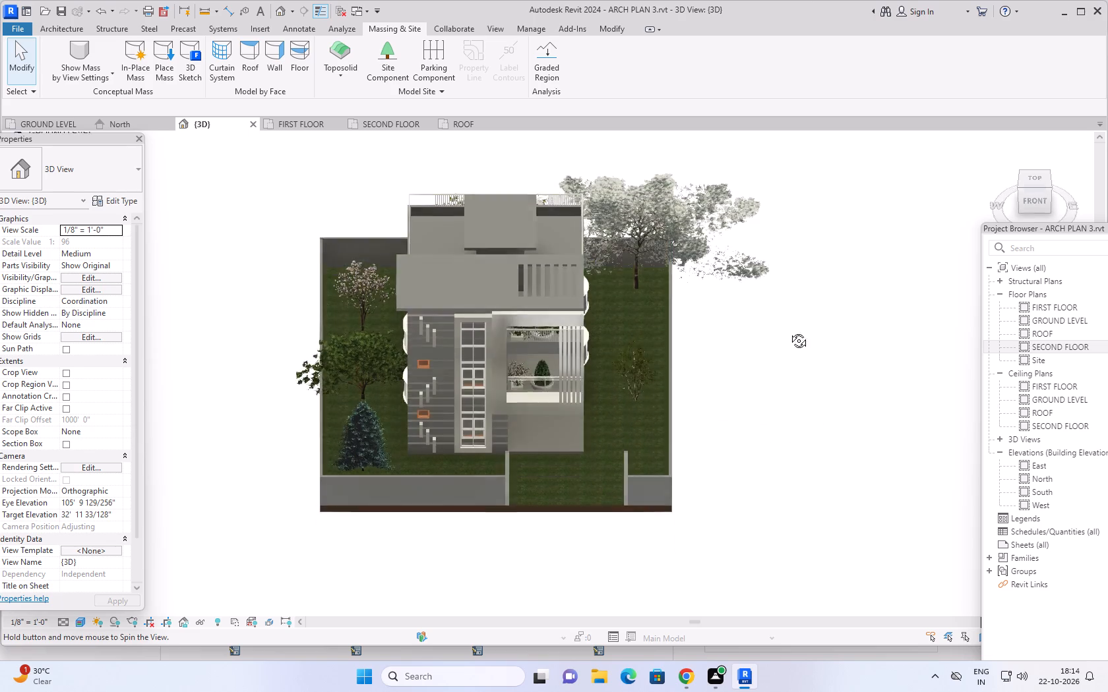
{"action": "middle_click_drag", "start_coordinate": [789, 331], "coordinate": [787, 219], "text": "shift"}
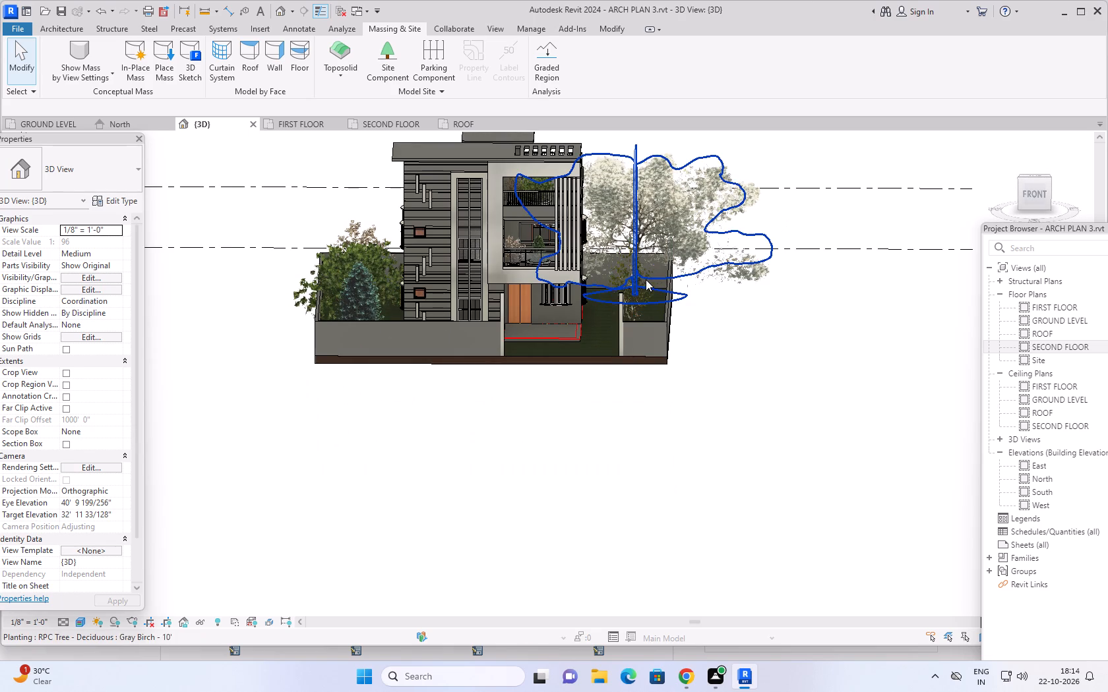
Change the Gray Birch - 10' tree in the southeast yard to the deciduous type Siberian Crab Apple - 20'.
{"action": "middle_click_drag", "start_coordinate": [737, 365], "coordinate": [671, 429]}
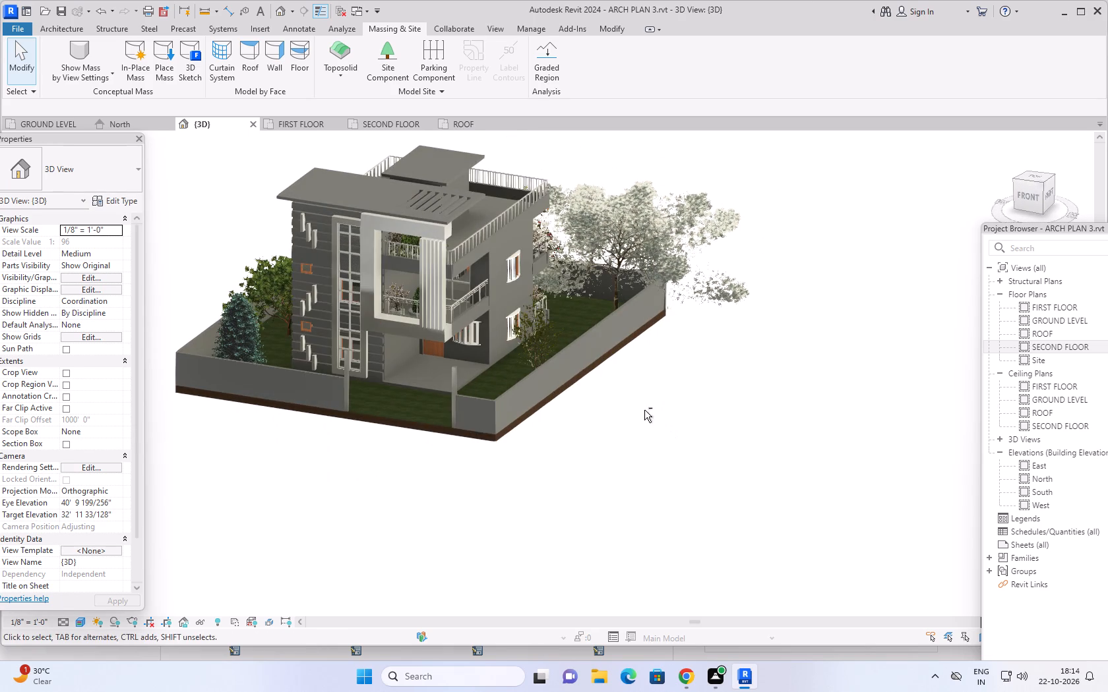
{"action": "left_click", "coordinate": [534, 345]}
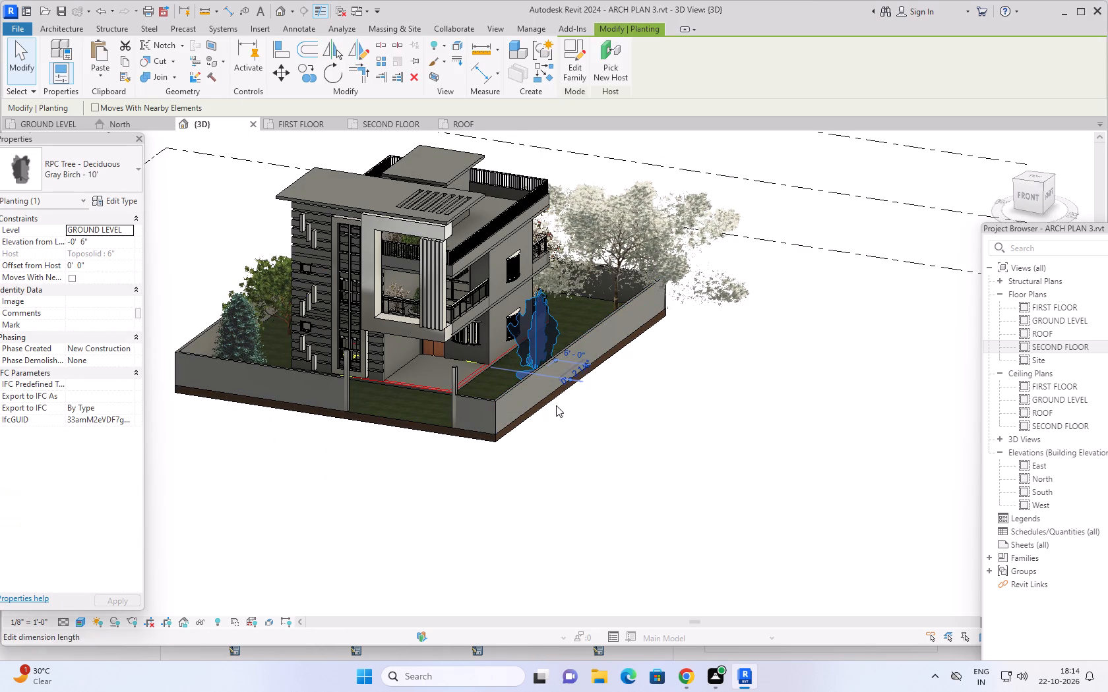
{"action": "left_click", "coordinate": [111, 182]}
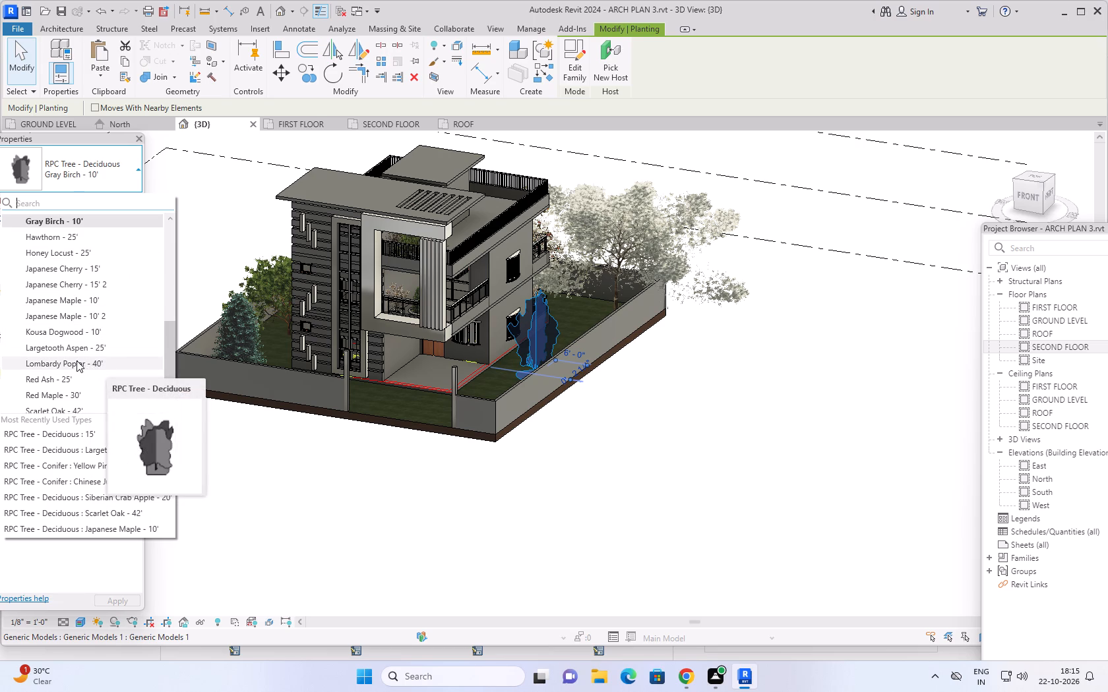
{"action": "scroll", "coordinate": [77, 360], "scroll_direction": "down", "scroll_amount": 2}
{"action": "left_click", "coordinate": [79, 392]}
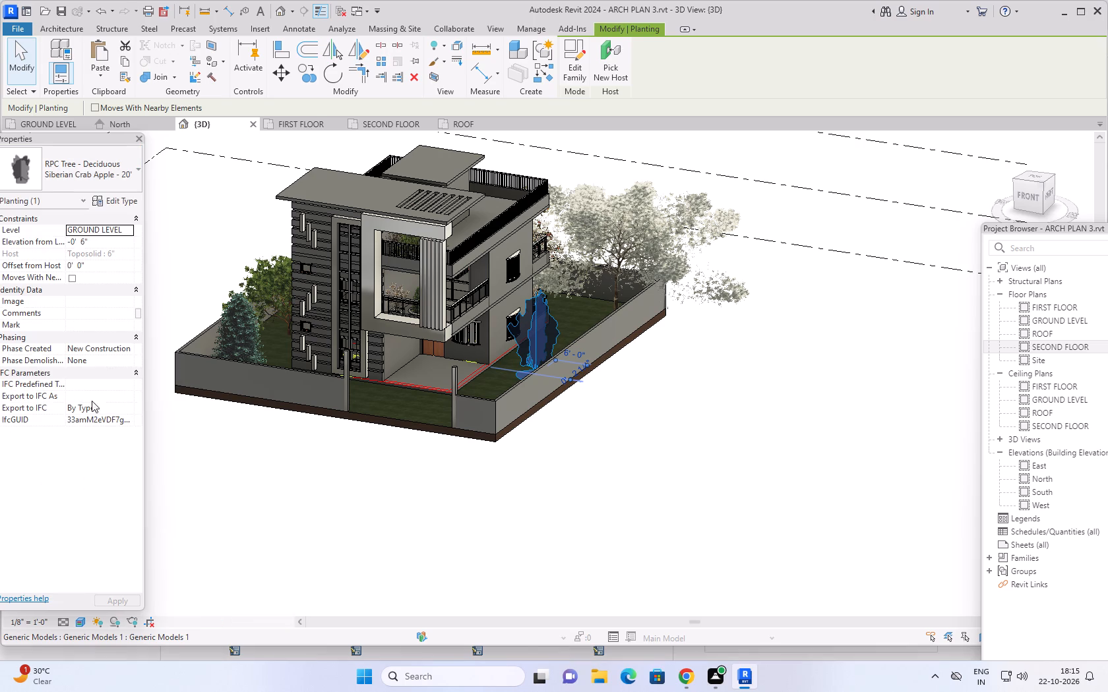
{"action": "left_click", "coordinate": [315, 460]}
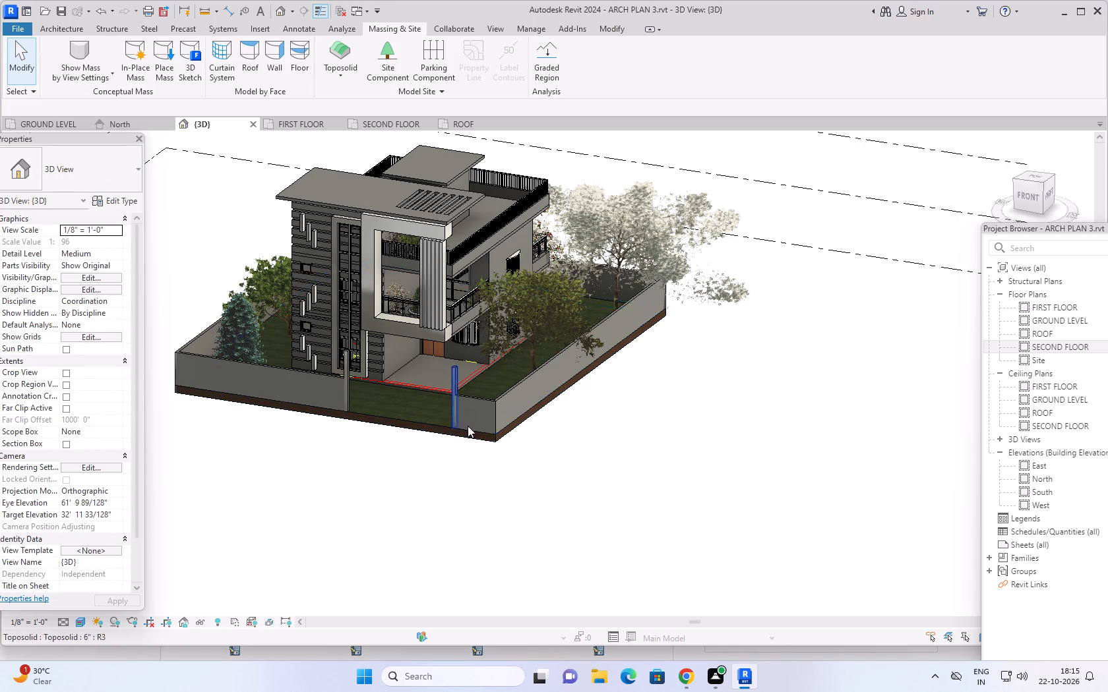
Examine the compound in 3D from the southeast corner and the front, checking the replaced southeast tree against the house.
{"action": "middle_click_drag", "start_coordinate": [613, 412], "coordinate": [713, 396]}
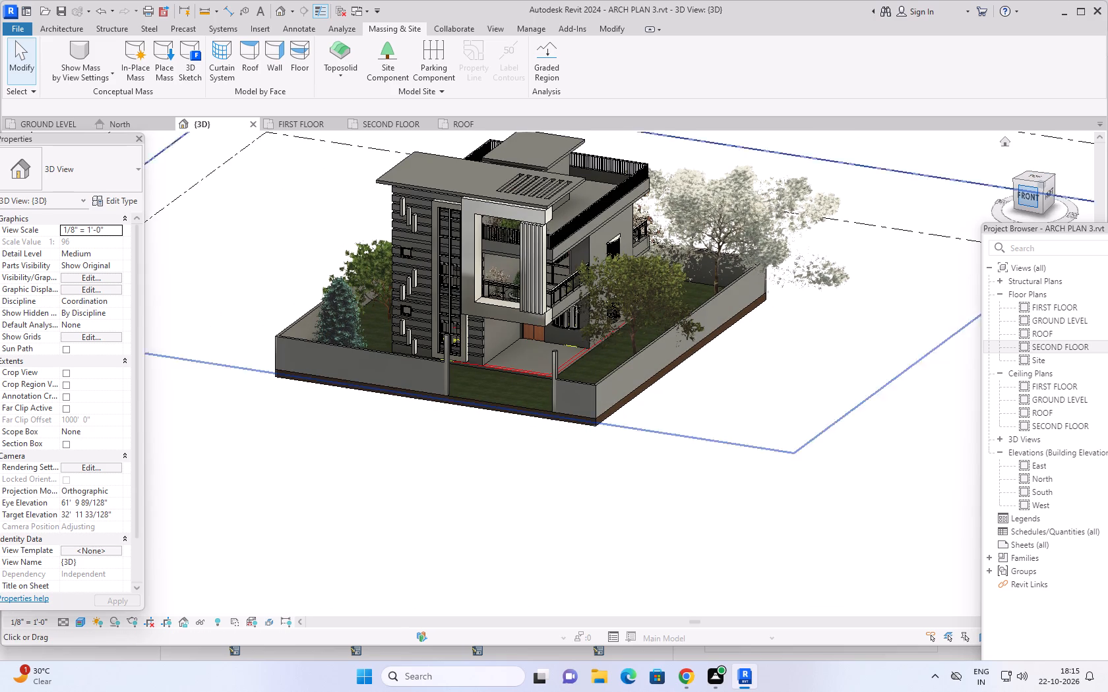
{"action": "middle_click_drag", "start_coordinate": [1022, 196], "coordinate": [1053, 197]}
{"action": "middle_click_drag", "start_coordinate": [1033, 198], "coordinate": [1051, 199]}
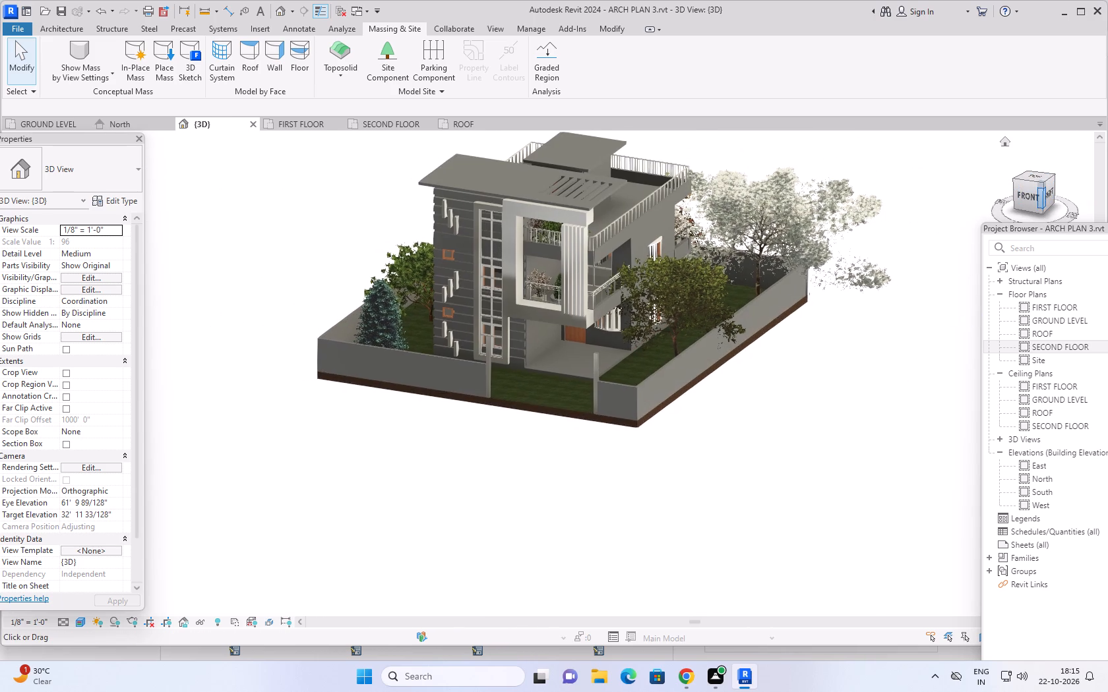
{"action": "middle_click_drag", "start_coordinate": [1051, 199], "coordinate": [1051, 200]}
{"action": "middle_click_drag", "start_coordinate": [1019, 190], "coordinate": [1031, 198]}
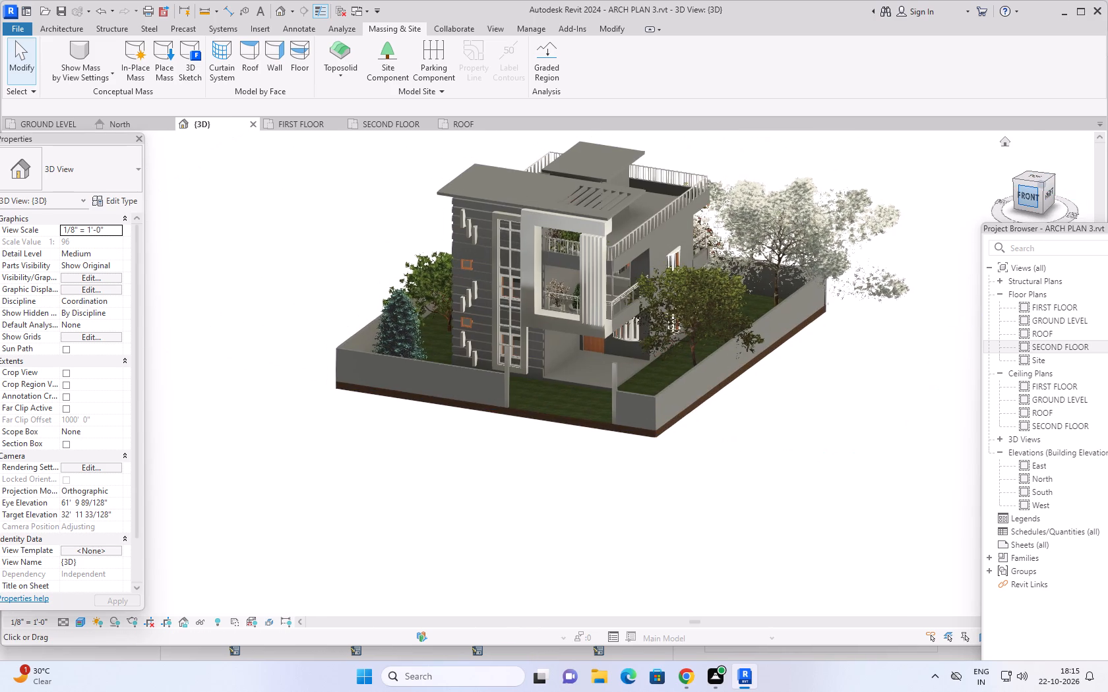
{"action": "left_click_drag", "start_coordinate": [1017, 188], "coordinate": [1048, 179]}
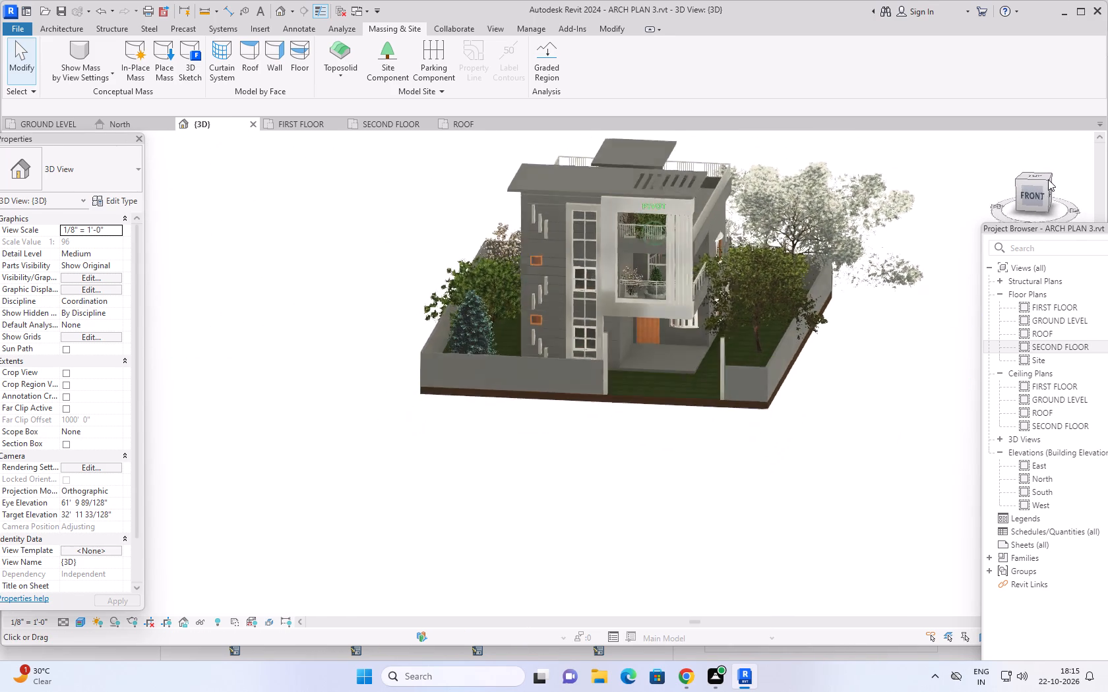
{"action": "left_click_drag", "start_coordinate": [1048, 179], "coordinate": [1055, 181]}
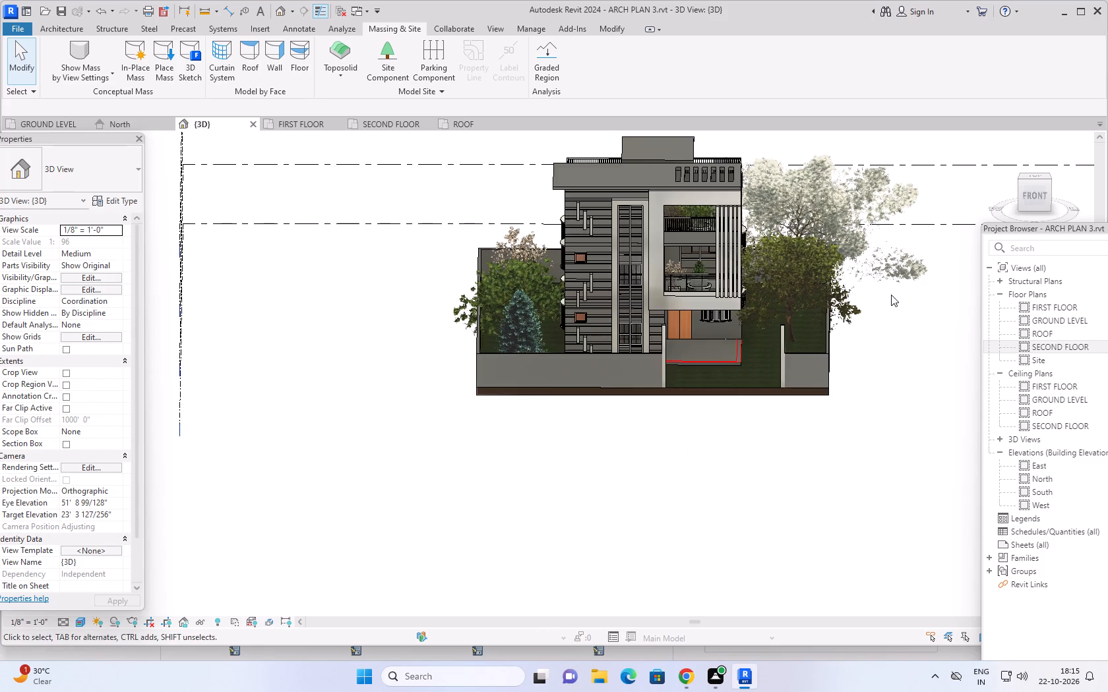
{"action": "middle_click_drag", "start_coordinate": [890, 294], "coordinate": [779, 306]}
{"action": "left_click_drag", "start_coordinate": [1031, 195], "coordinate": [1037, 178]}
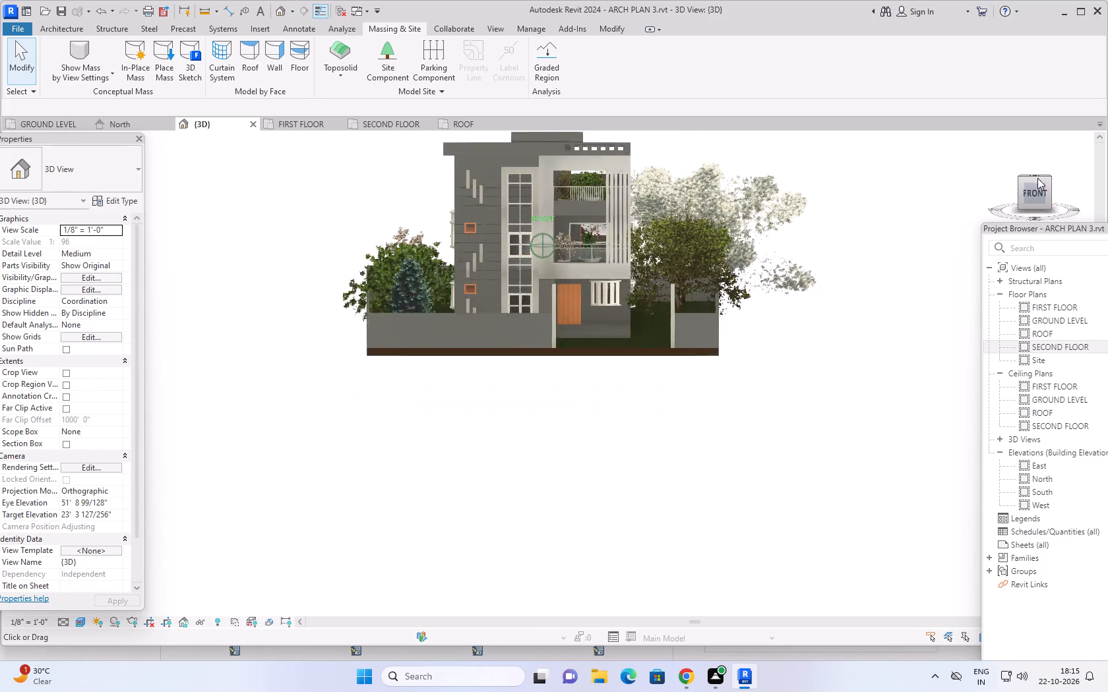
{"action": "left_click_drag", "start_coordinate": [1037, 178], "coordinate": [1038, 196]}
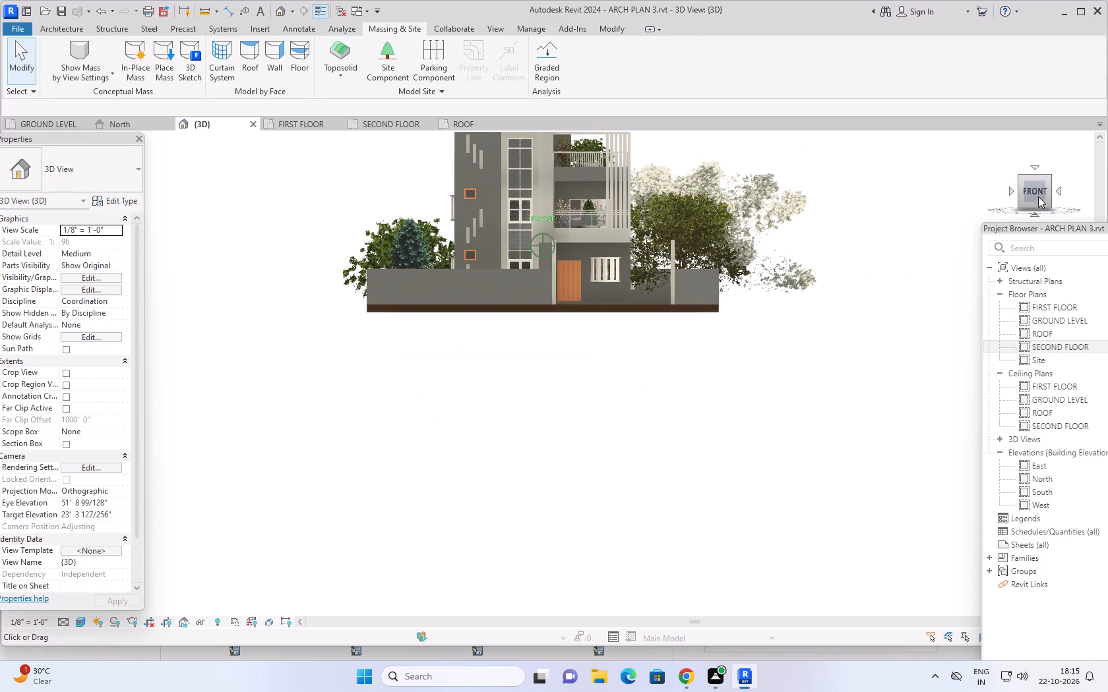
{"action": "left_click_drag", "start_coordinate": [1038, 196], "coordinate": [1040, 217]}
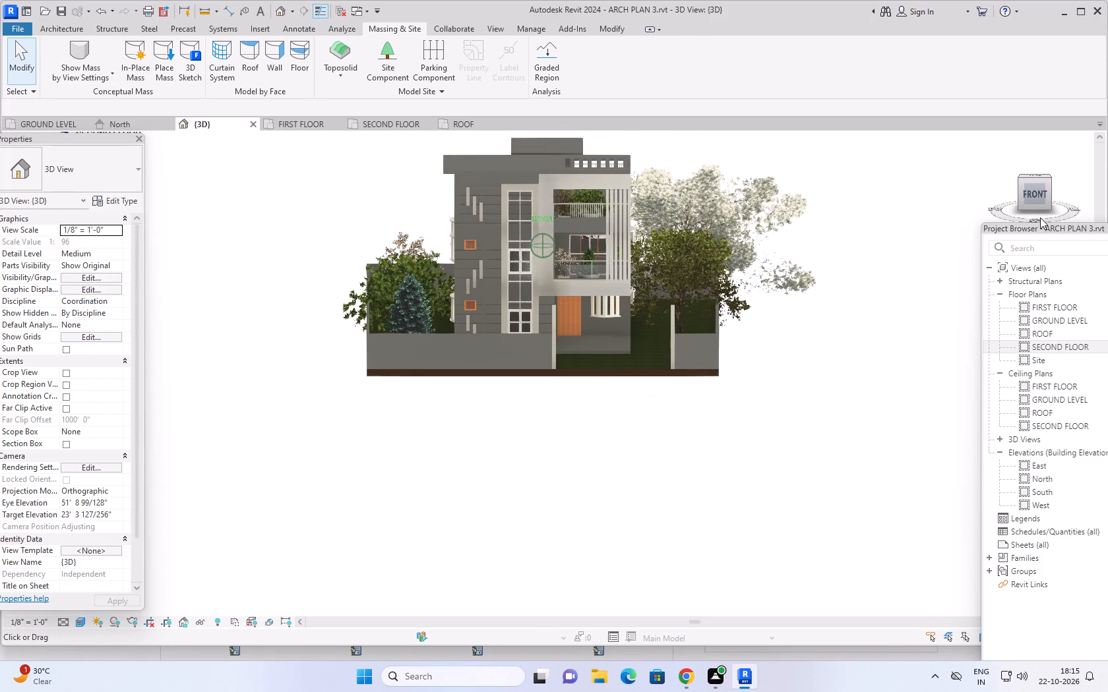
{"action": "left_click_drag", "start_coordinate": [1040, 217], "coordinate": [1040, 219]}
Change the Siberian Crab Apple tree in the southeast yard to the conifer type Red Cedar - 10'.
{"action": "scroll", "coordinate": [764, 310], "scroll_direction": "up", "scroll_amount": 3}
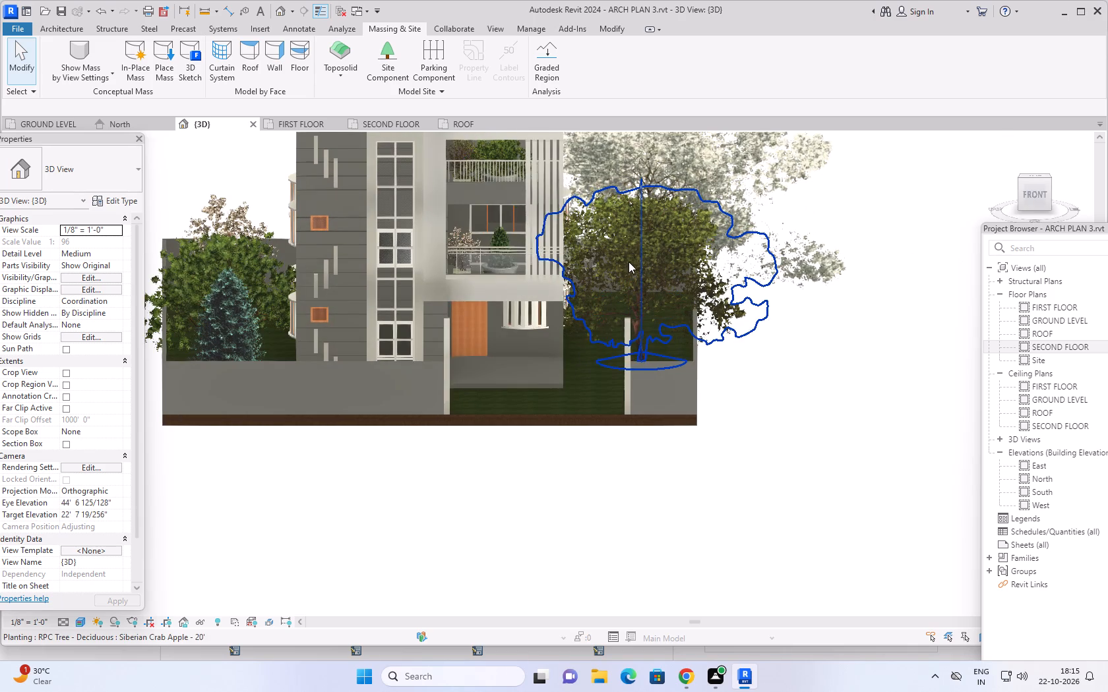
{"action": "left_click", "coordinate": [629, 262]}
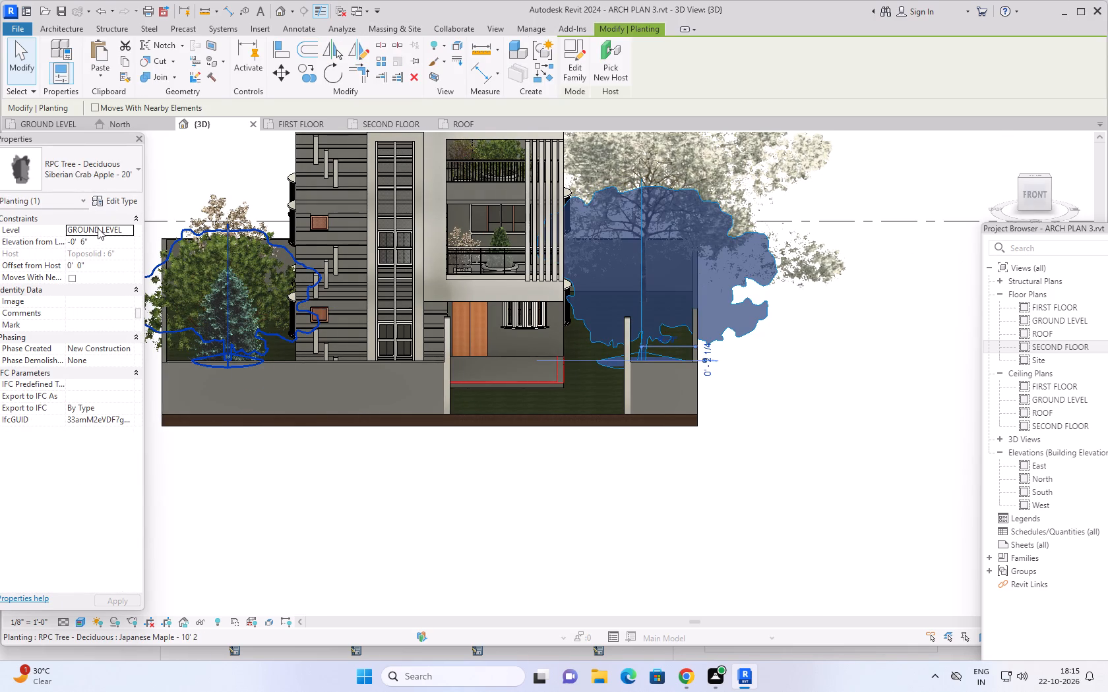
{"action": "left_click", "coordinate": [125, 180]}
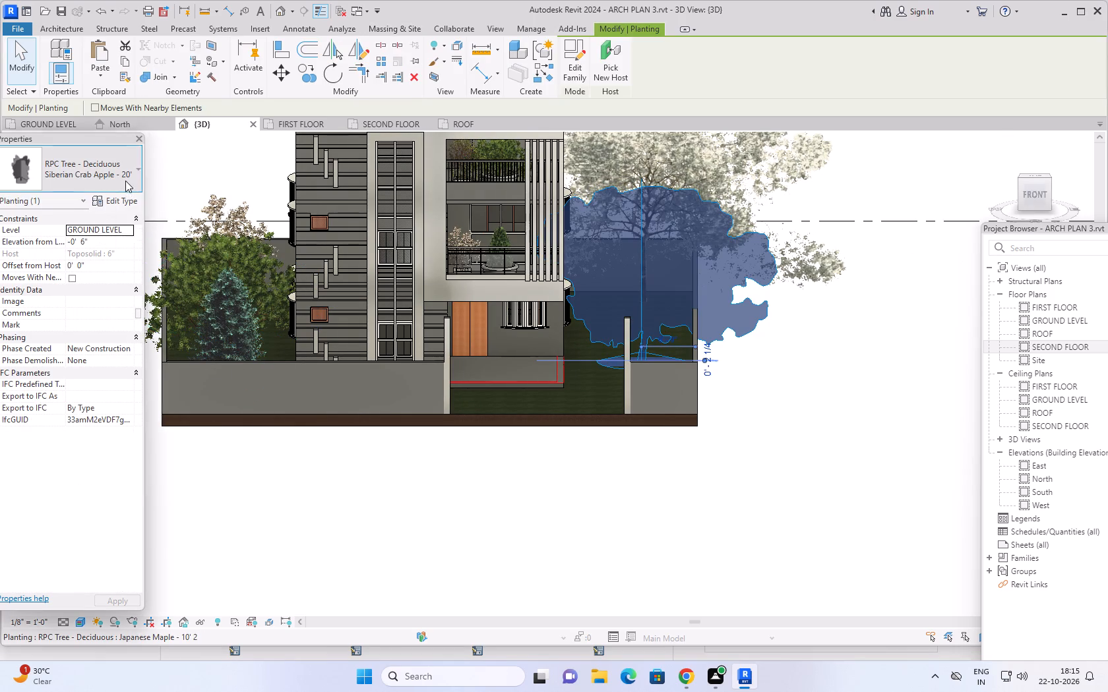
{"action": "scroll", "coordinate": [79, 345], "scroll_direction": "down", "scroll_amount": 1}
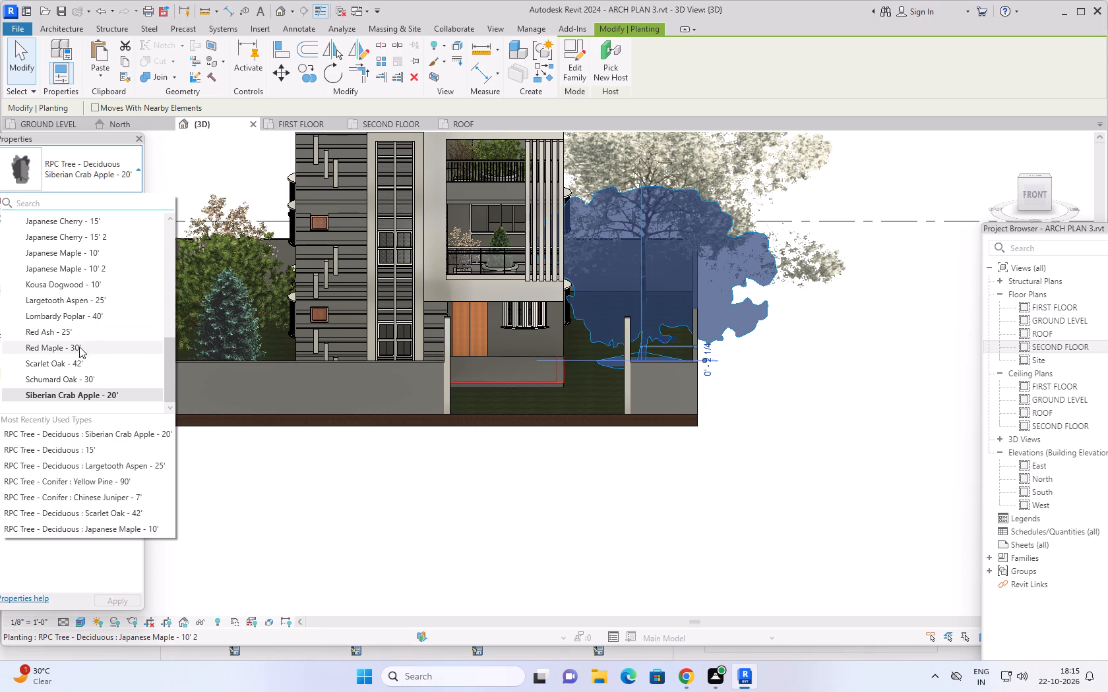
{"action": "scroll", "coordinate": [79, 347], "scroll_direction": "down", "scroll_amount": 1}
{"action": "scroll", "coordinate": [78, 254], "scroll_direction": "up", "scroll_amount": 2}
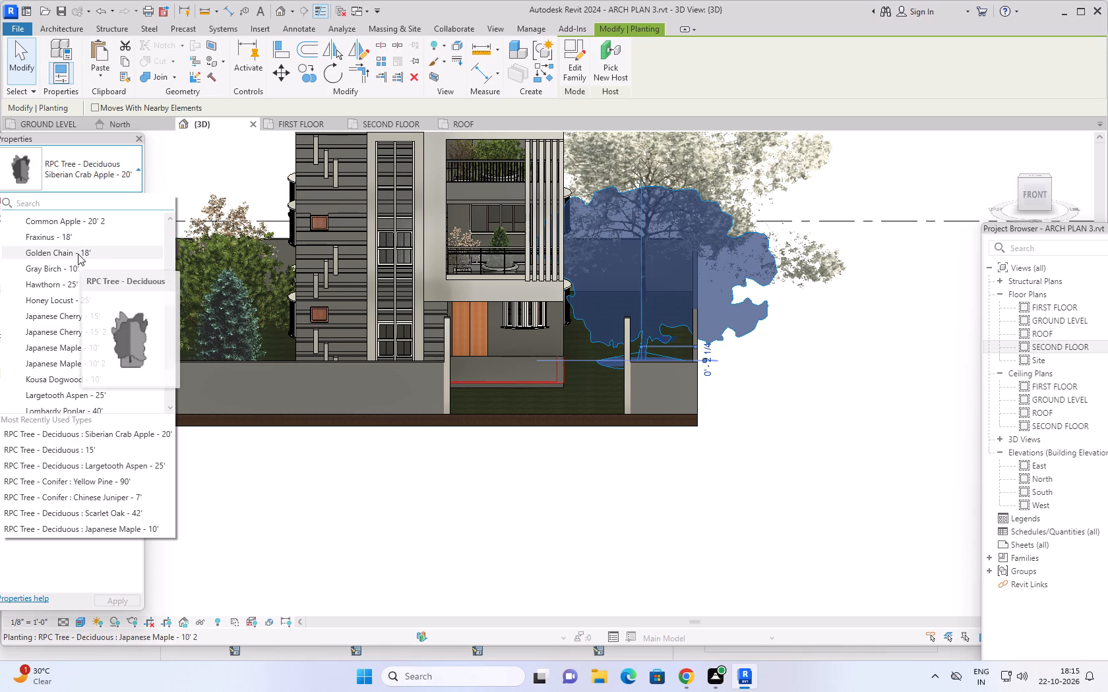
{"action": "scroll", "coordinate": [63, 246], "scroll_direction": "up", "scroll_amount": 1}
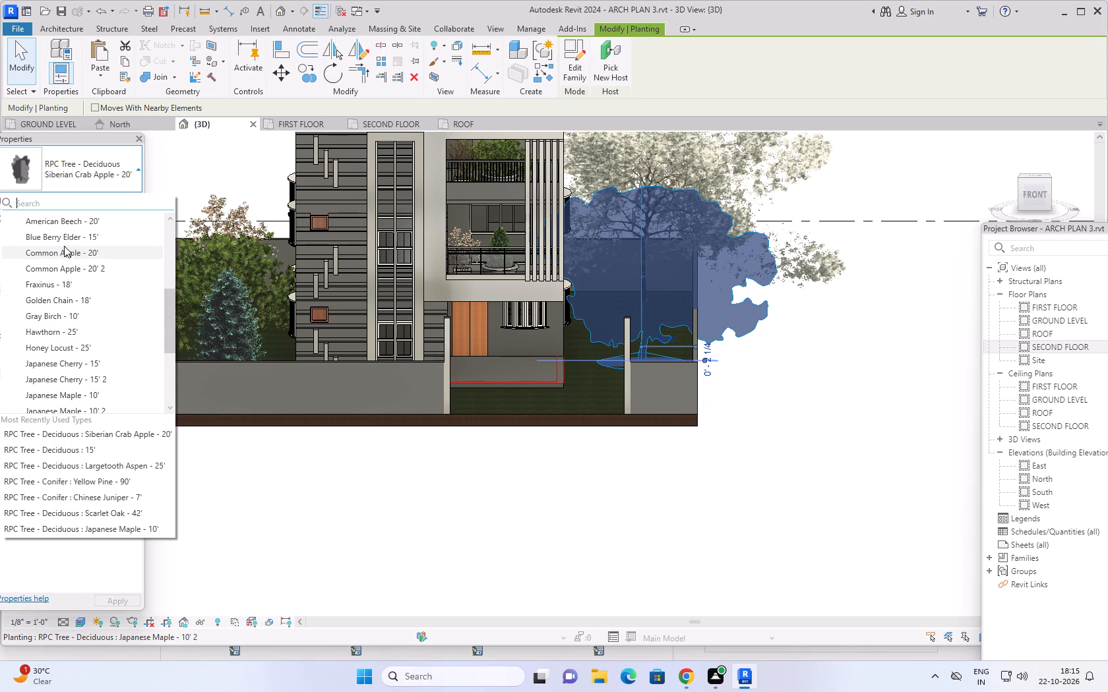
{"action": "scroll", "coordinate": [64, 246], "scroll_direction": "up", "scroll_amount": 2}
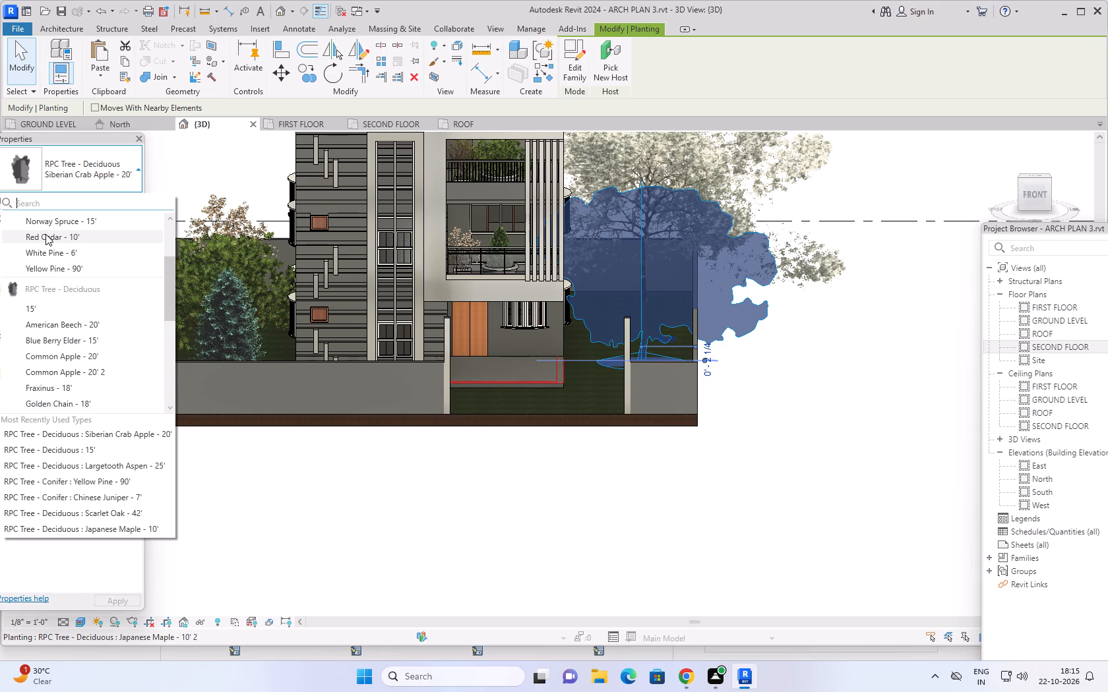
{"action": "left_click", "coordinate": [46, 234]}
{"action": "left_click", "coordinate": [797, 349]}
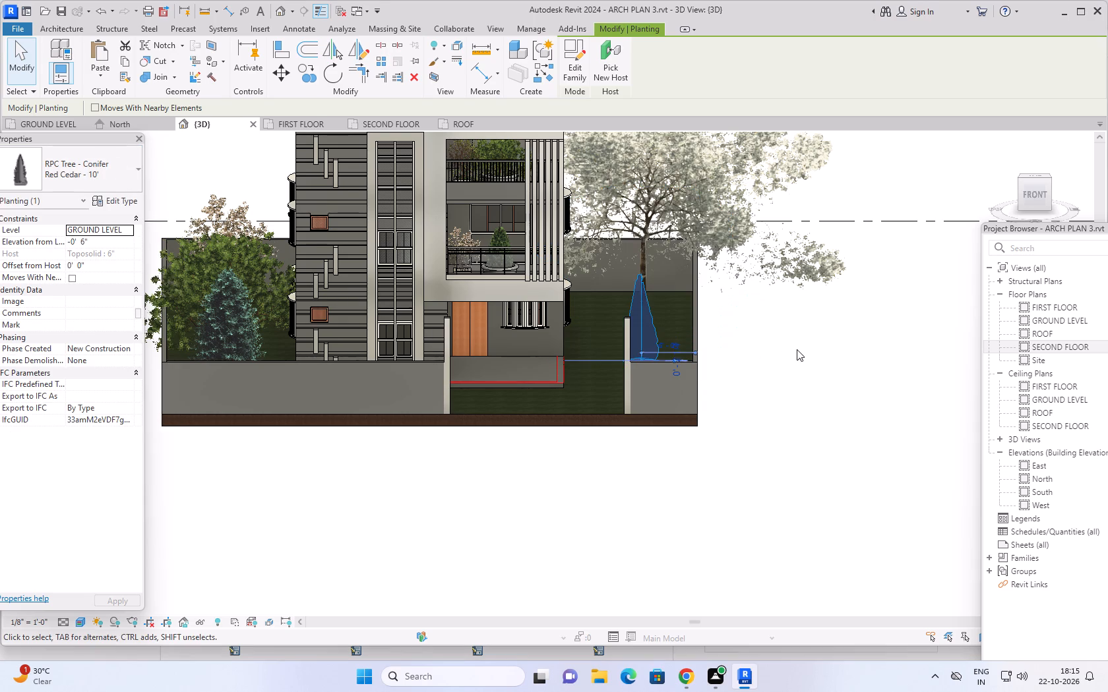
Duplicate the type of the Red Cedar tree in the southeast yard under the suggested name and set its height to 25'.
{"action": "left_click", "coordinate": [646, 332]}
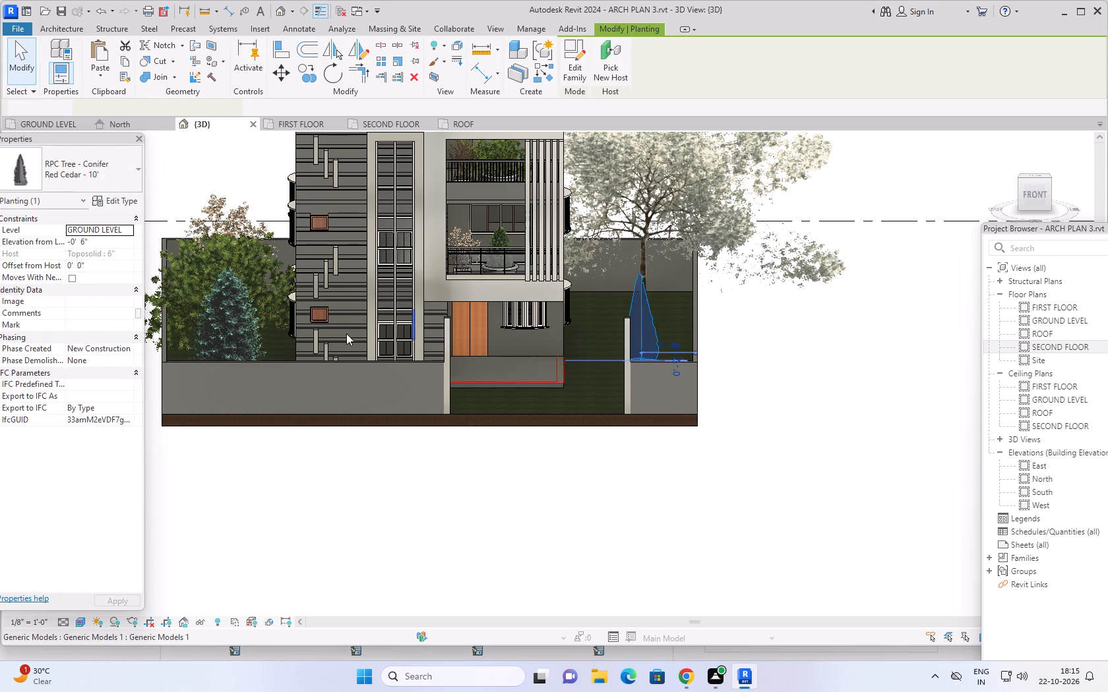
{"action": "left_click", "coordinate": [111, 198]}
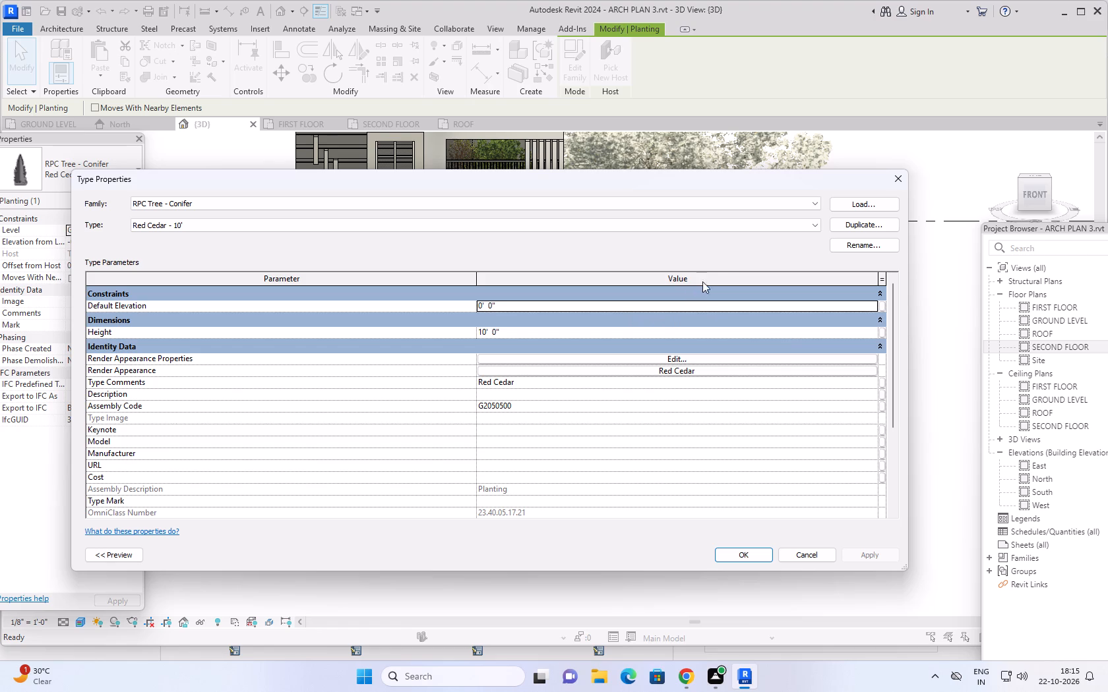
{"action": "left_click", "coordinate": [851, 225]}
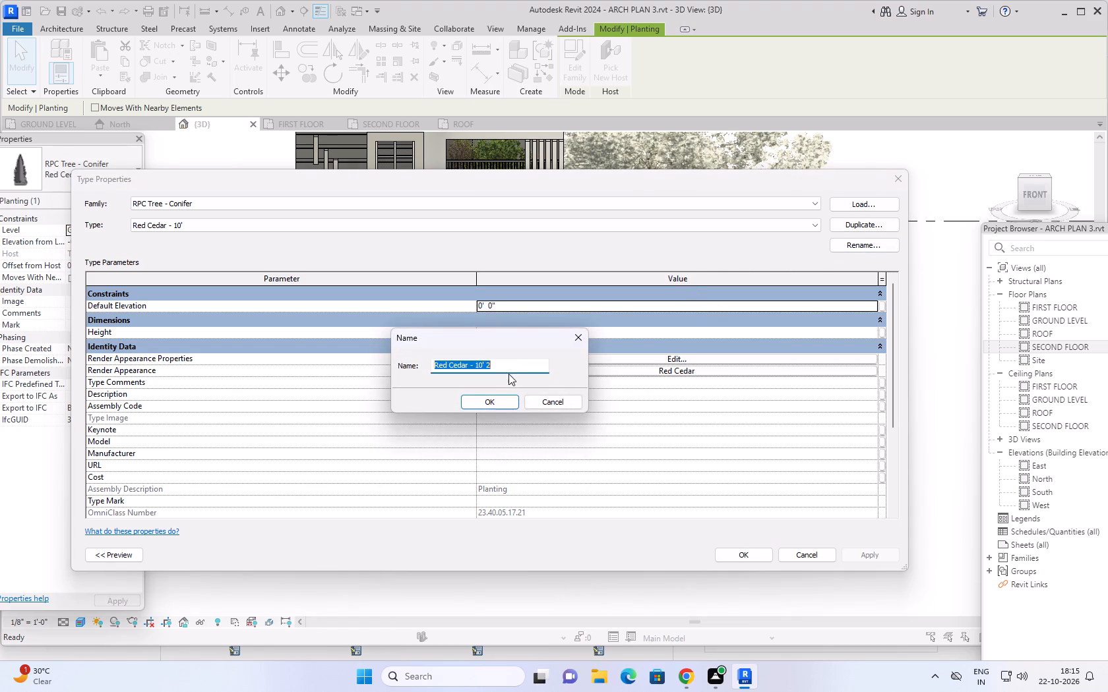
{"action": "left_click", "coordinate": [481, 403]}
{"action": "left_click", "coordinate": [503, 331]}
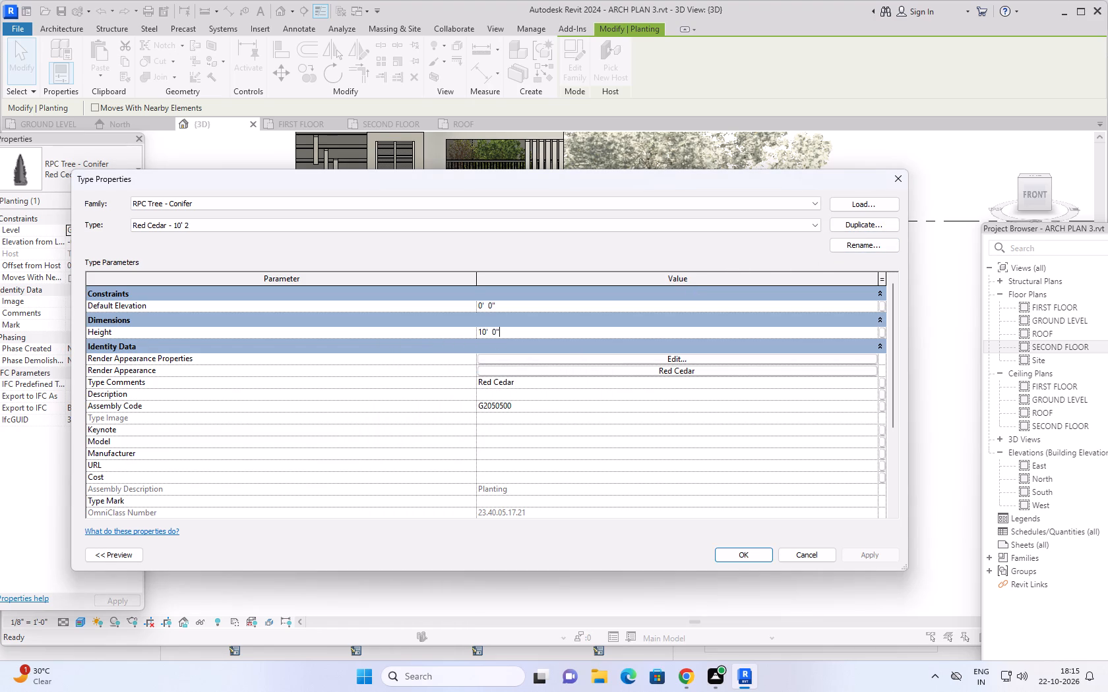
{"action": "key", "text": "BackSpace"}
{"action": "key", "text": "BackSpace"}
{"action": "key", "text": "BackSpace"}
{"action": "key", "text": "BackSpace"}
{"action": "key", "text": "BackSpace"}
{"action": "key", "text": "BackSpace"}
{"action": "key", "text": "BackSpace"}
{"action": "key", "text": "BackSpace"}
{"action": "key", "text": "BackSpace"}
{"action": "key", "text": "BackSpace"}
{"action": "key", "text": "BackSpace"}
{"action": "type", "text": "25'"}
{"action": "key", "text": "Return"}
{"action": "left_click", "coordinate": [887, 551]}
{"action": "left_click", "coordinate": [756, 555]}
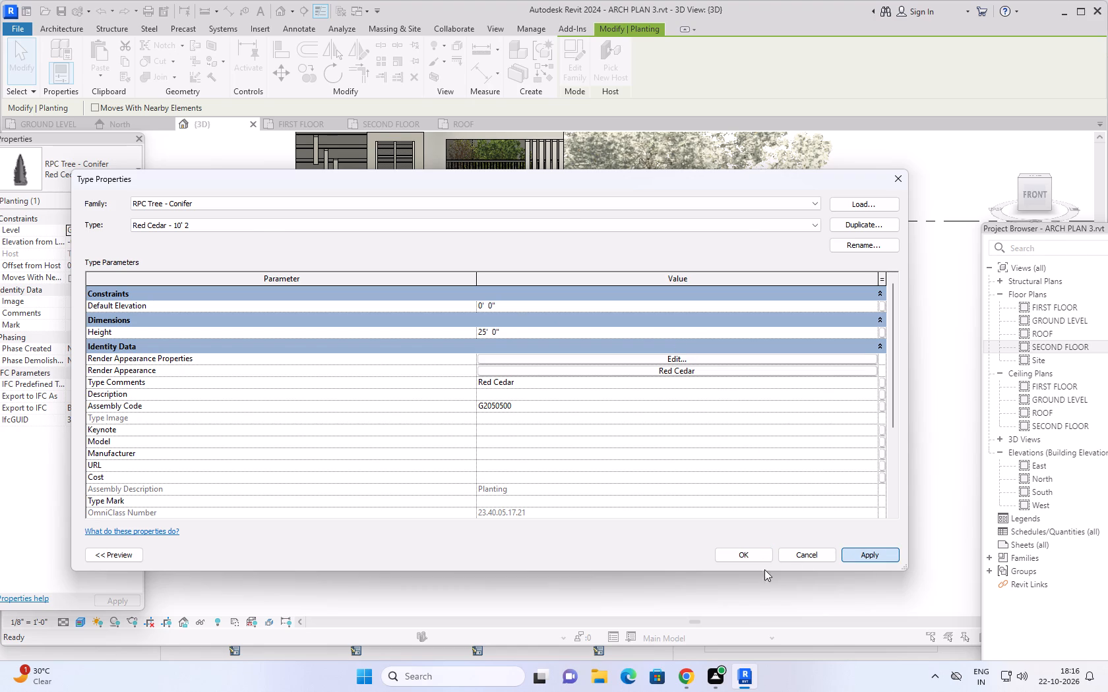
{"action": "left_click", "coordinate": [812, 420]}
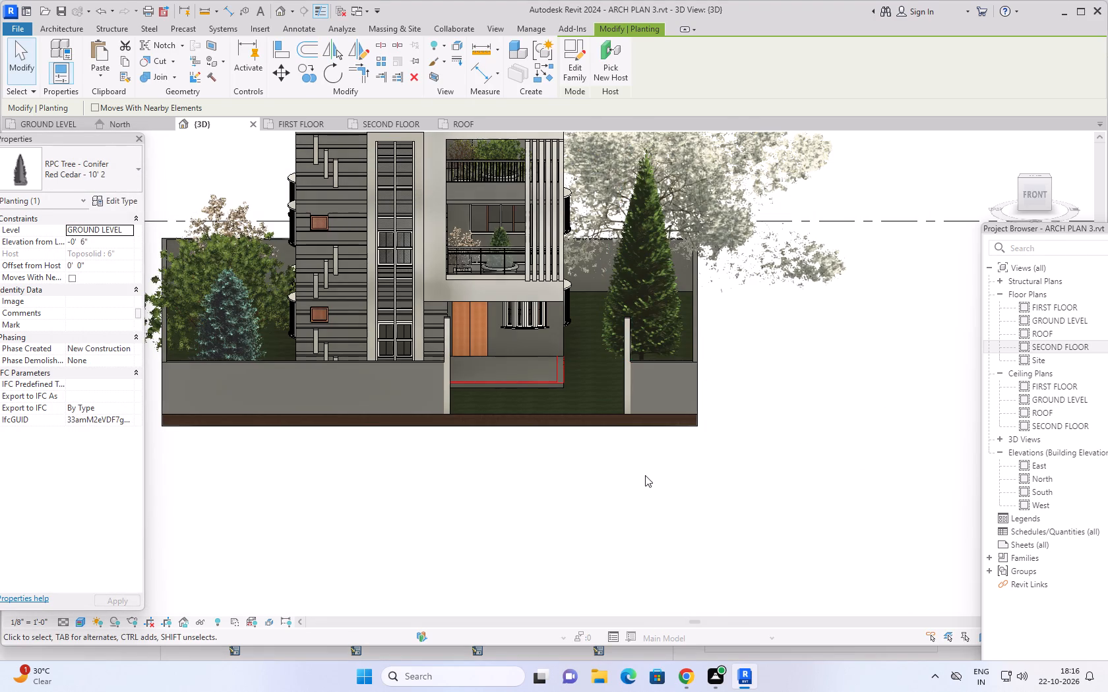
Measure the clear width of the gate opening between the two front boundary wall columns in the GROUND LEVEL plan.
{"action": "scroll", "coordinate": [649, 474], "scroll_direction": "down", "scroll_amount": 2}
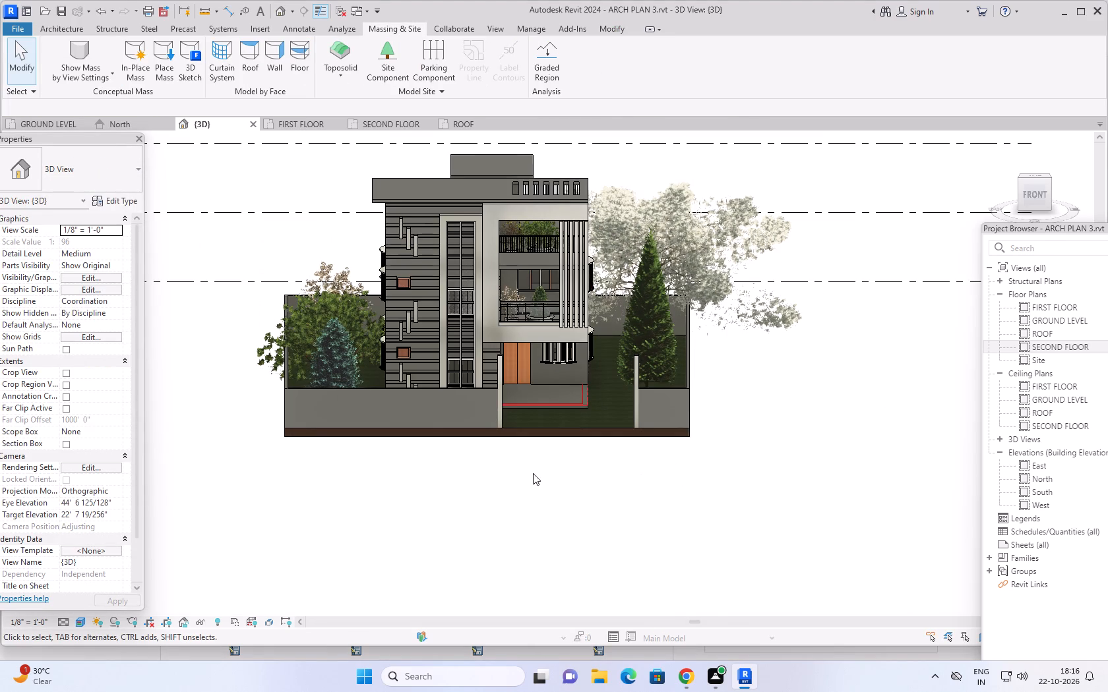
{"action": "middle_click_drag", "start_coordinate": [550, 460], "coordinate": [617, 471]}
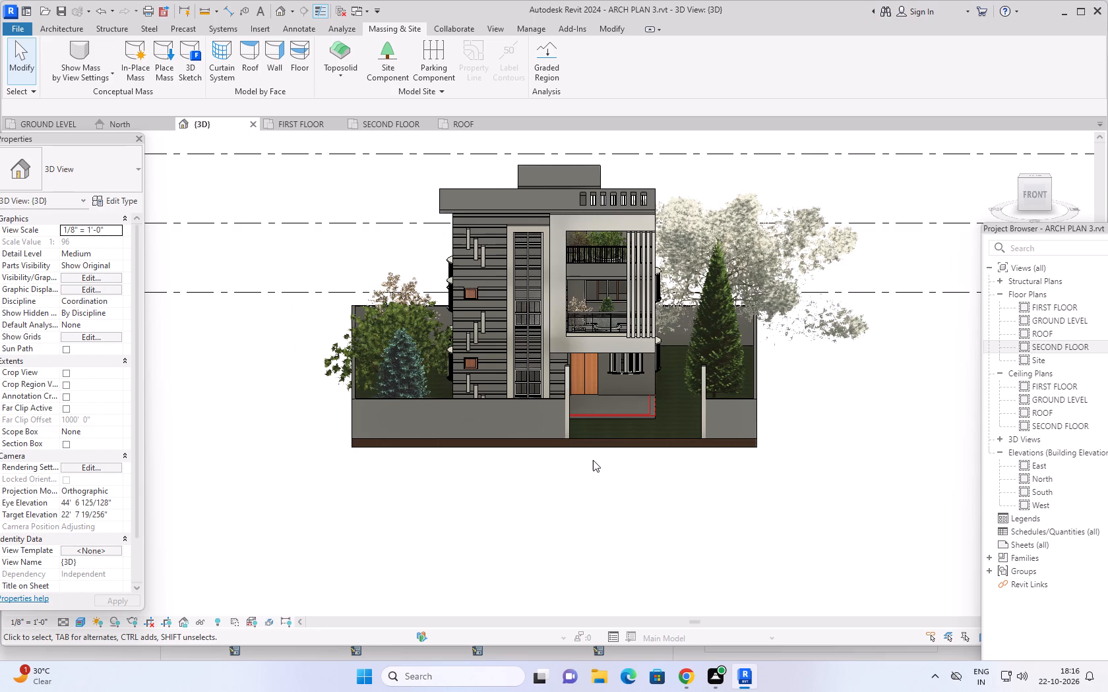
{"action": "middle_click_drag", "start_coordinate": [593, 460], "coordinate": [733, 444]}
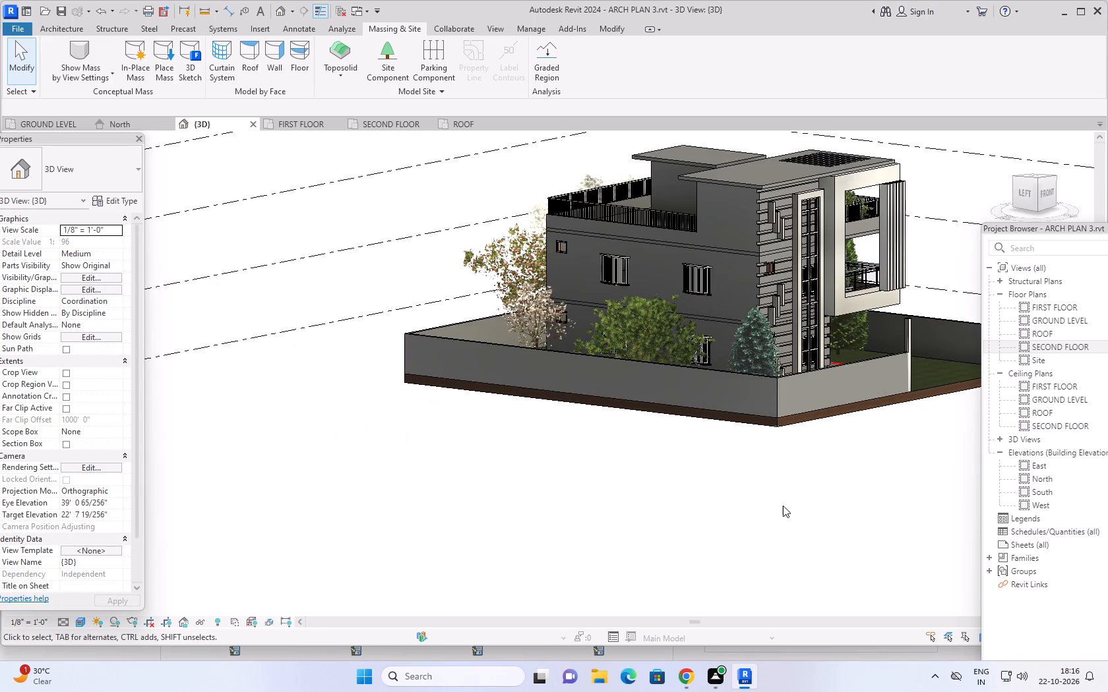
{"action": "middle_click_drag", "start_coordinate": [771, 503], "coordinate": [484, 528]}
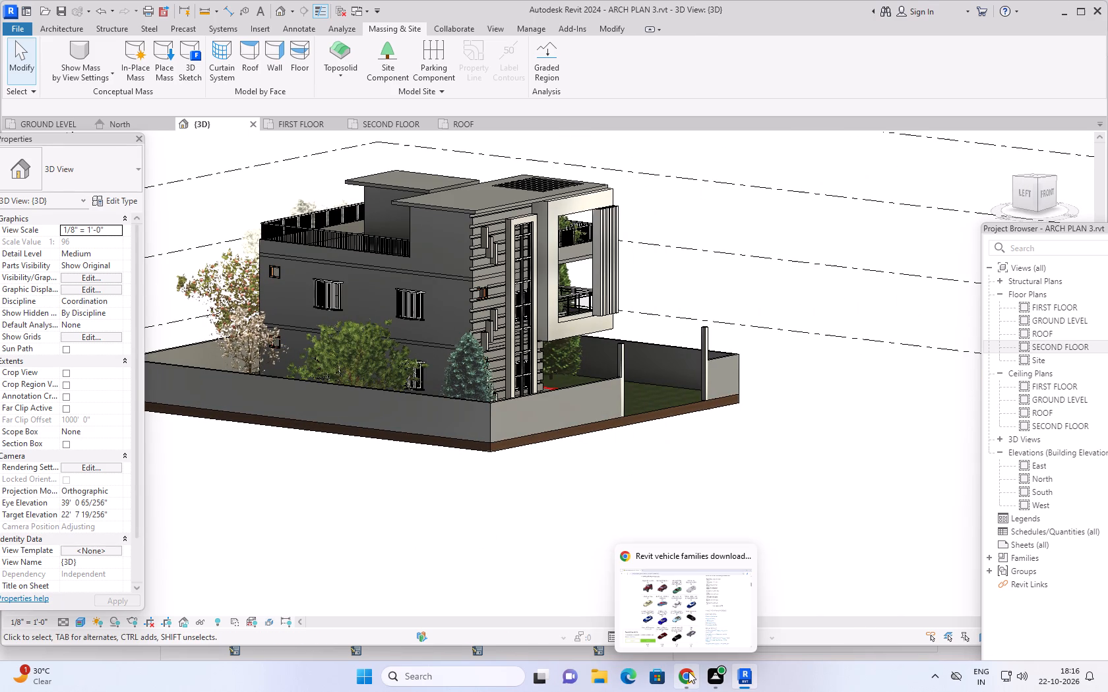
{"action": "left_click", "coordinate": [46, 121]}
{"action": "scroll", "coordinate": [586, 581], "scroll_direction": "up", "scroll_amount": 2}
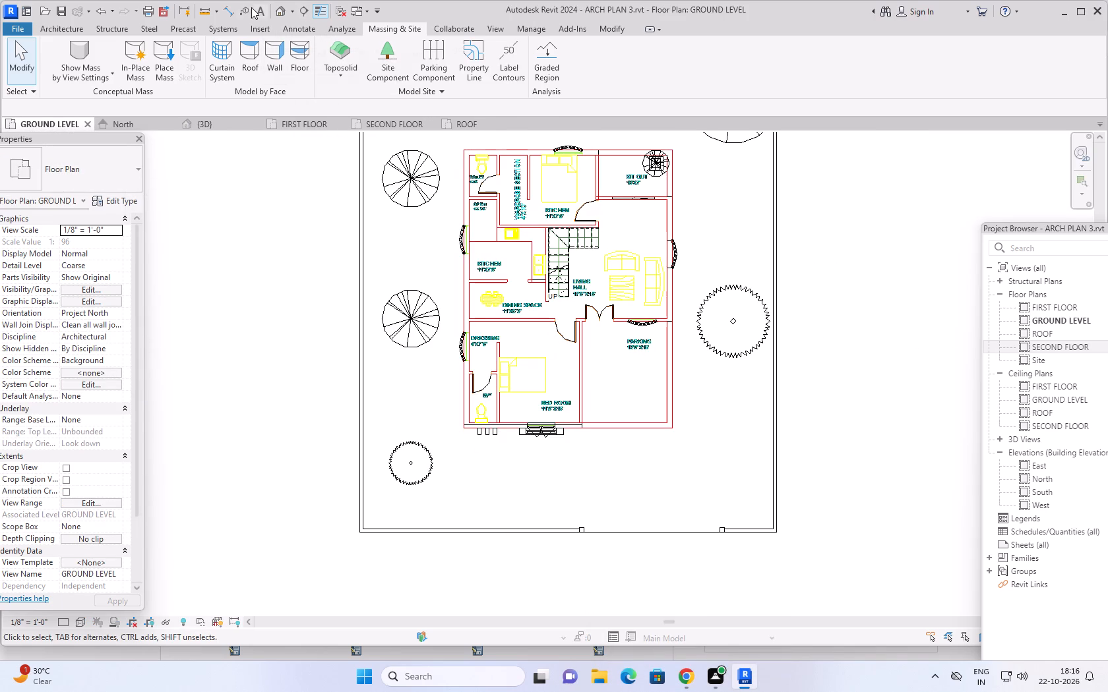
{"action": "left_click", "coordinate": [228, 6]}
{"action": "scroll", "coordinate": [617, 534], "scroll_direction": "up", "scroll_amount": 7}
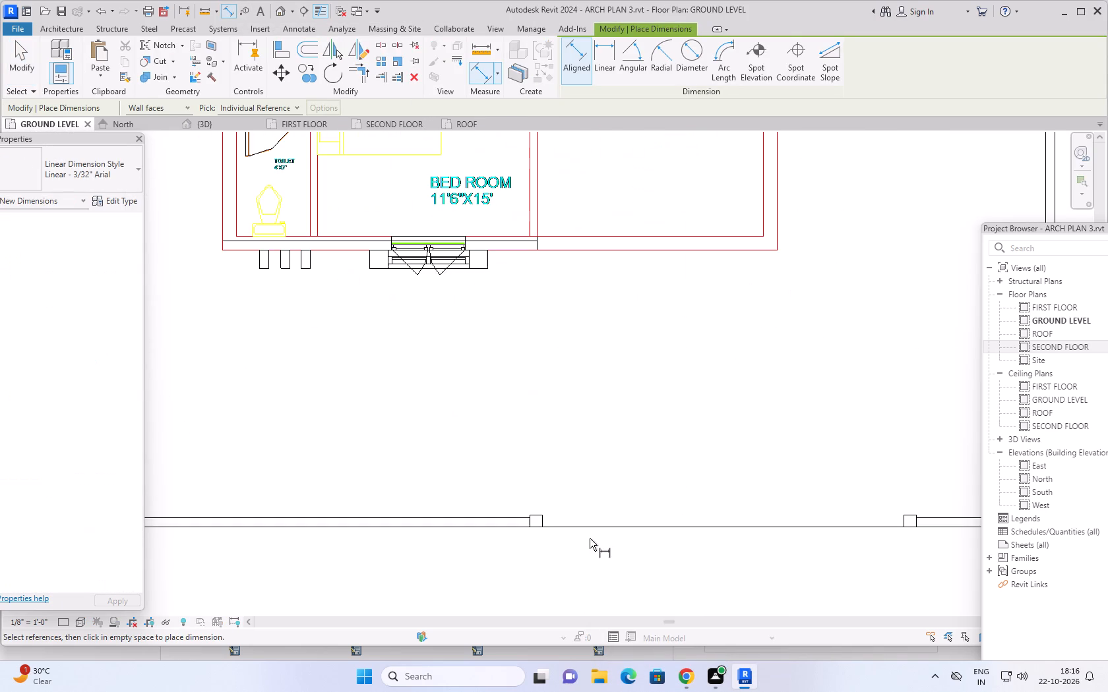
{"action": "scroll", "coordinate": [543, 520], "scroll_direction": "up", "scroll_amount": 6}
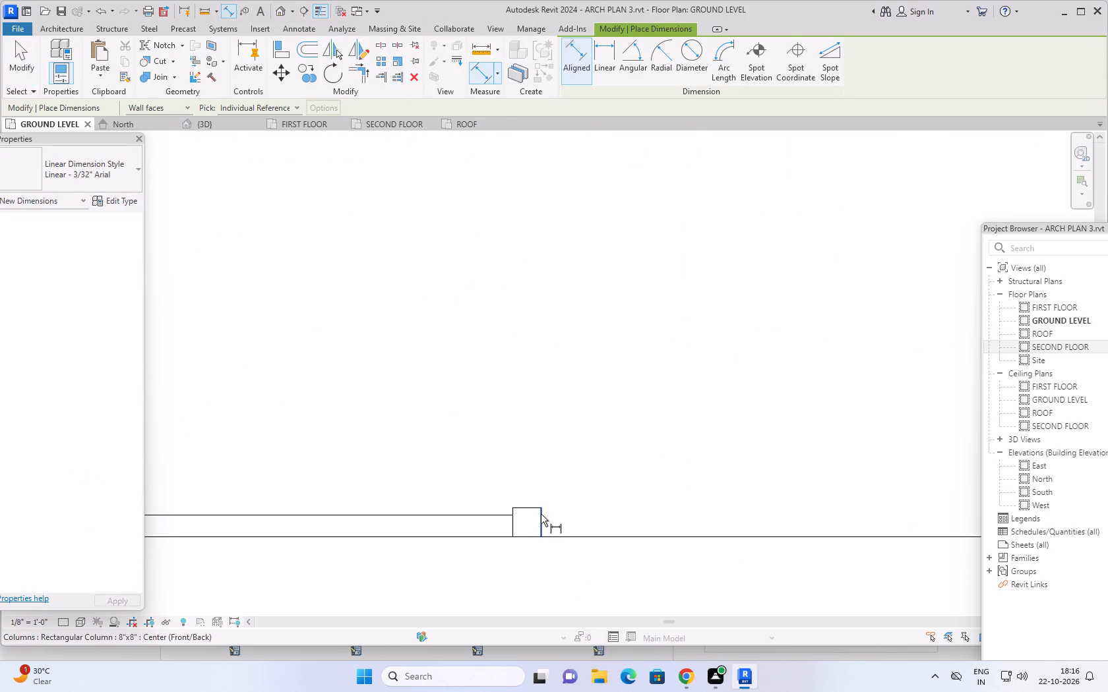
{"action": "left_click", "coordinate": [541, 514]}
{"action": "scroll", "coordinate": [844, 521], "scroll_direction": "down", "scroll_amount": 3}
{"action": "middle_click_drag", "start_coordinate": [886, 514], "coordinate": [491, 522]}
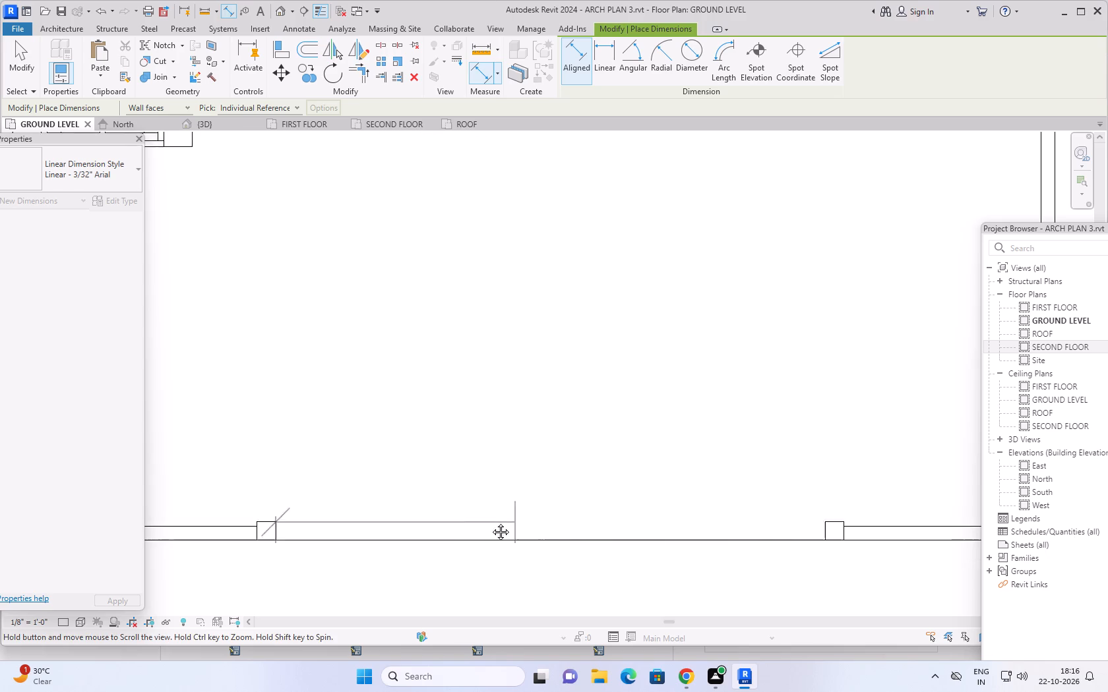
{"action": "middle_click_drag", "start_coordinate": [491, 522], "coordinate": [454, 522]}
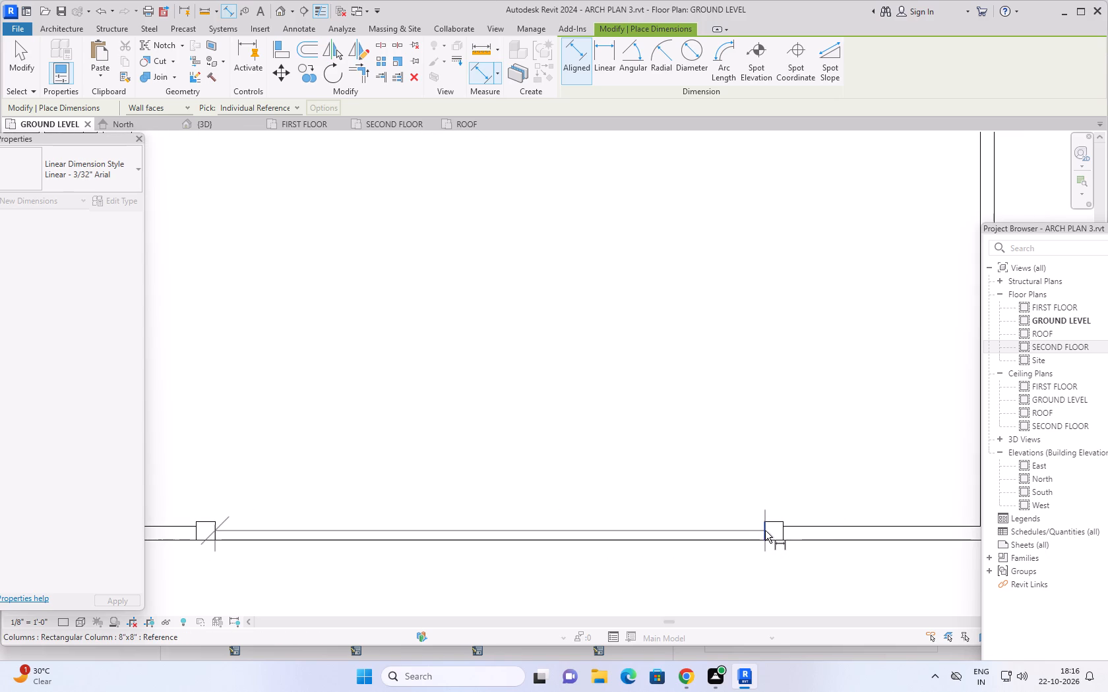
{"action": "left_click", "coordinate": [765, 531]}
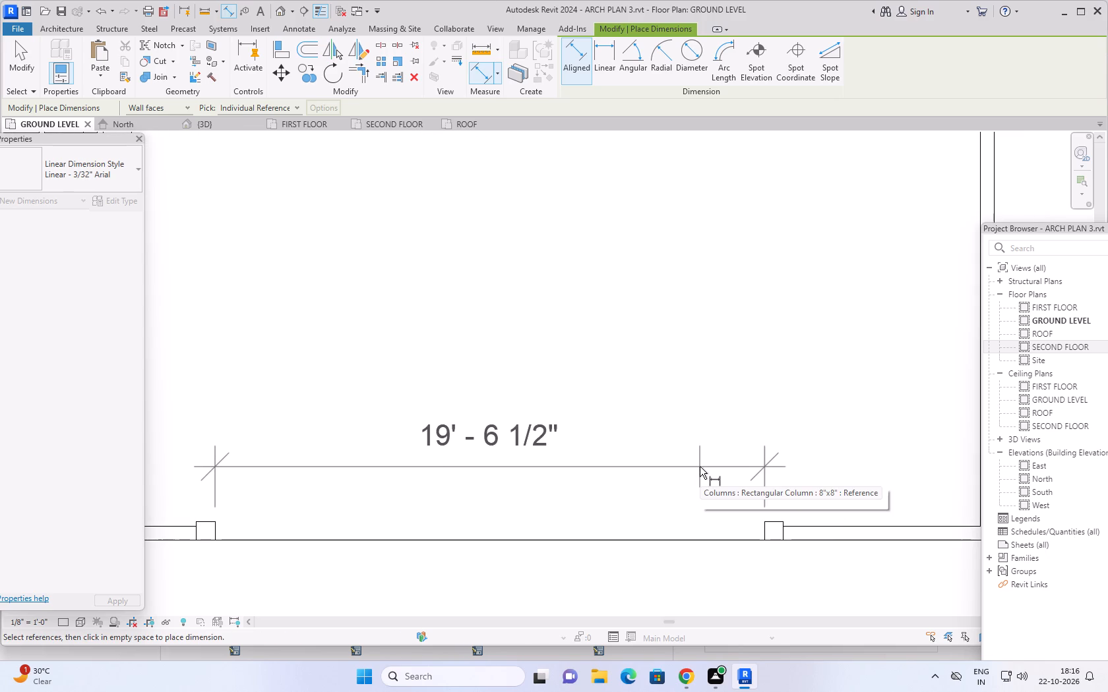
{"action": "key", "text": "Escape"}
{"action": "scroll", "coordinate": [702, 453], "scroll_direction": "down", "scroll_amount": 10}
{"action": "middle_click_drag", "start_coordinate": [720, 508], "coordinate": [677, 491]}
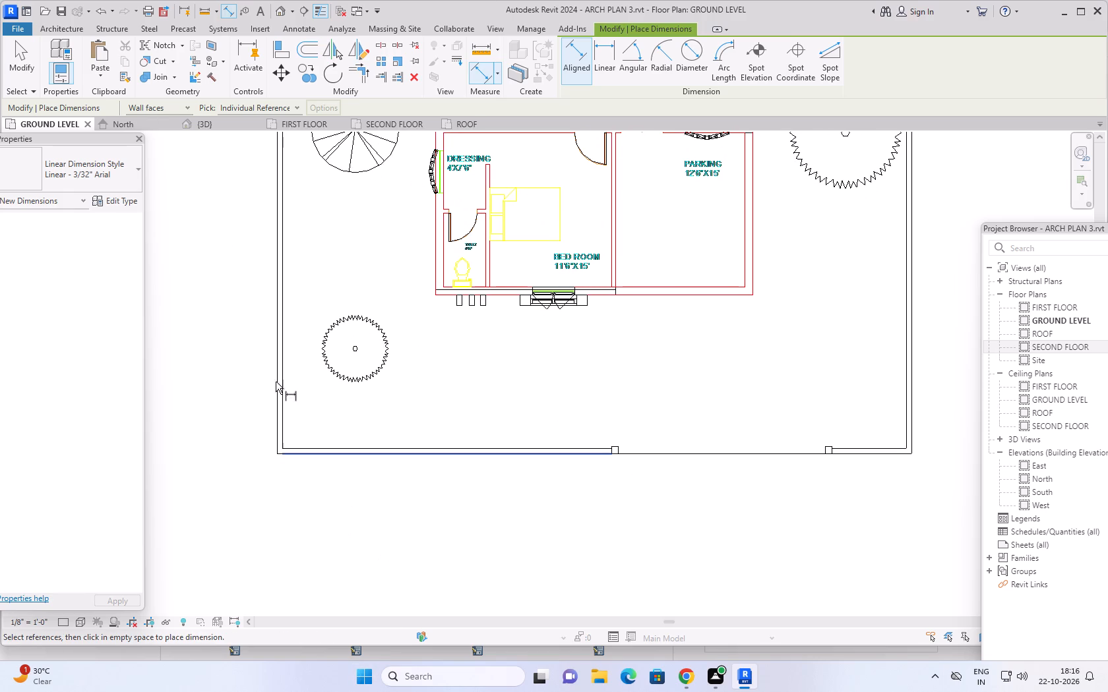
{"action": "scroll", "coordinate": [290, 406], "scroll_direction": "down", "scroll_amount": 2}
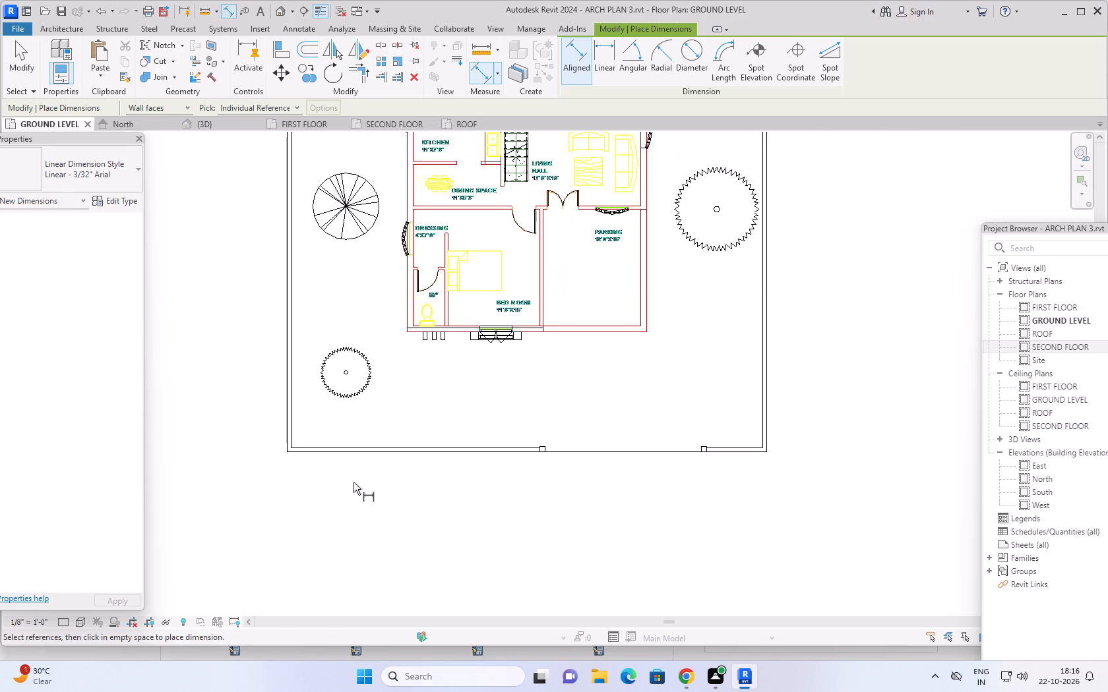
Switch to Chrome and download the BMW M3 – 2010 COUPE car family from the Revit vehicle families page.
{"action": "left_click", "coordinate": [688, 678]}
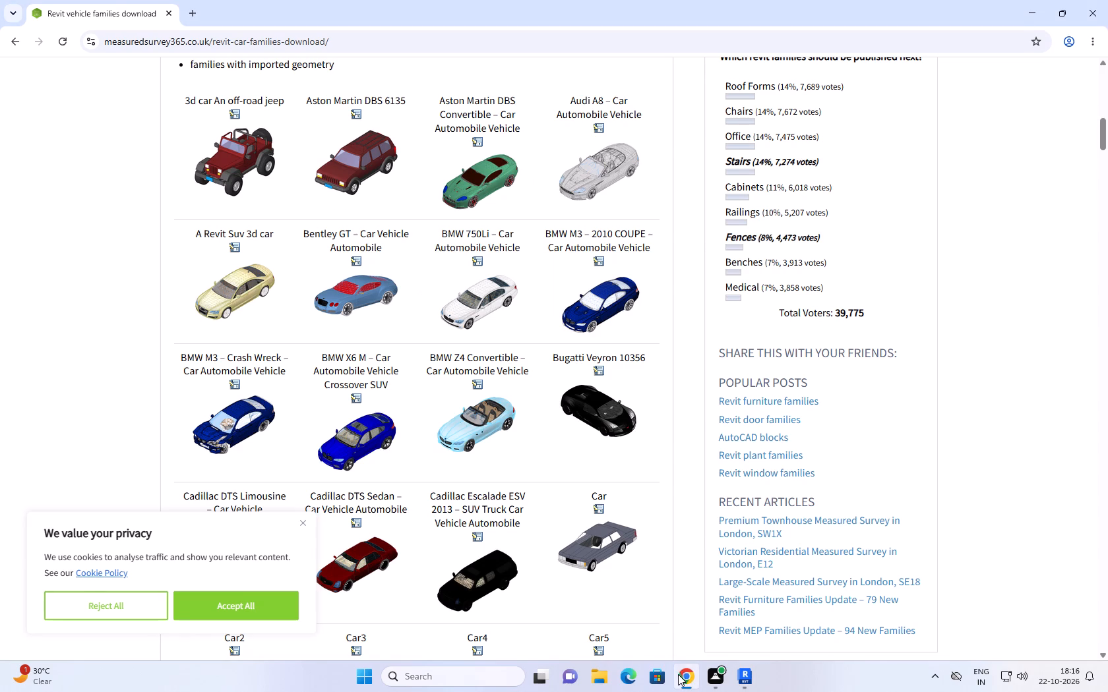
{"action": "scroll", "coordinate": [598, 321], "scroll_direction": "up", "scroll_amount": 10}
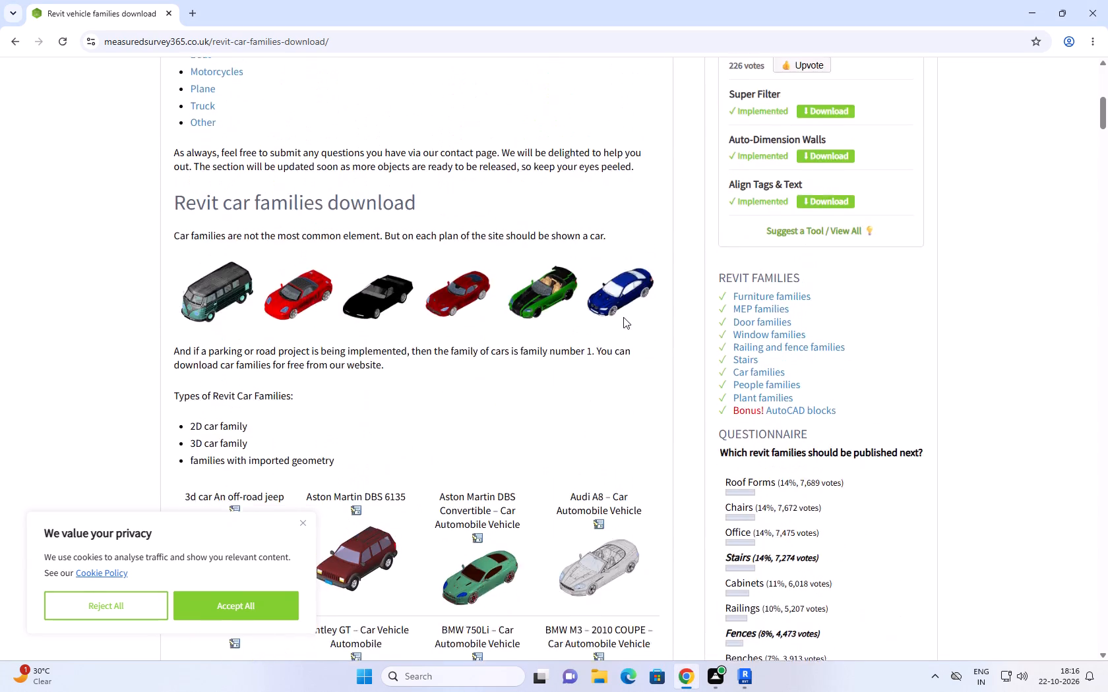
{"action": "scroll", "coordinate": [623, 317], "scroll_direction": "up", "scroll_amount": 14}
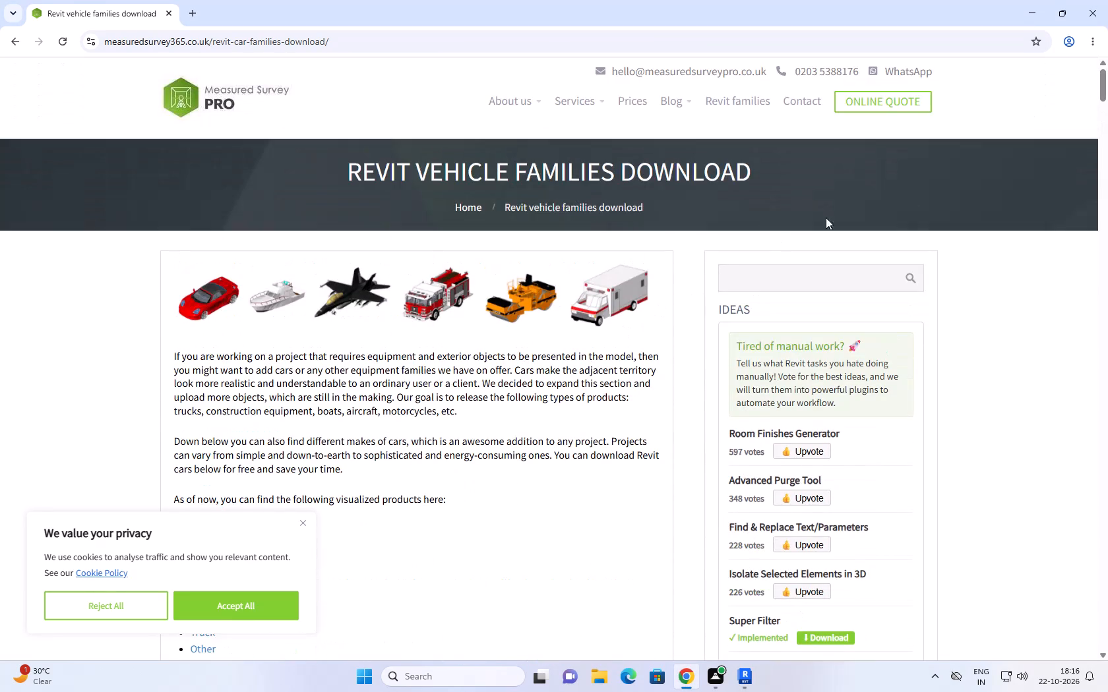
{"action": "scroll", "coordinate": [541, 357], "scroll_direction": "down", "scroll_amount": 7}
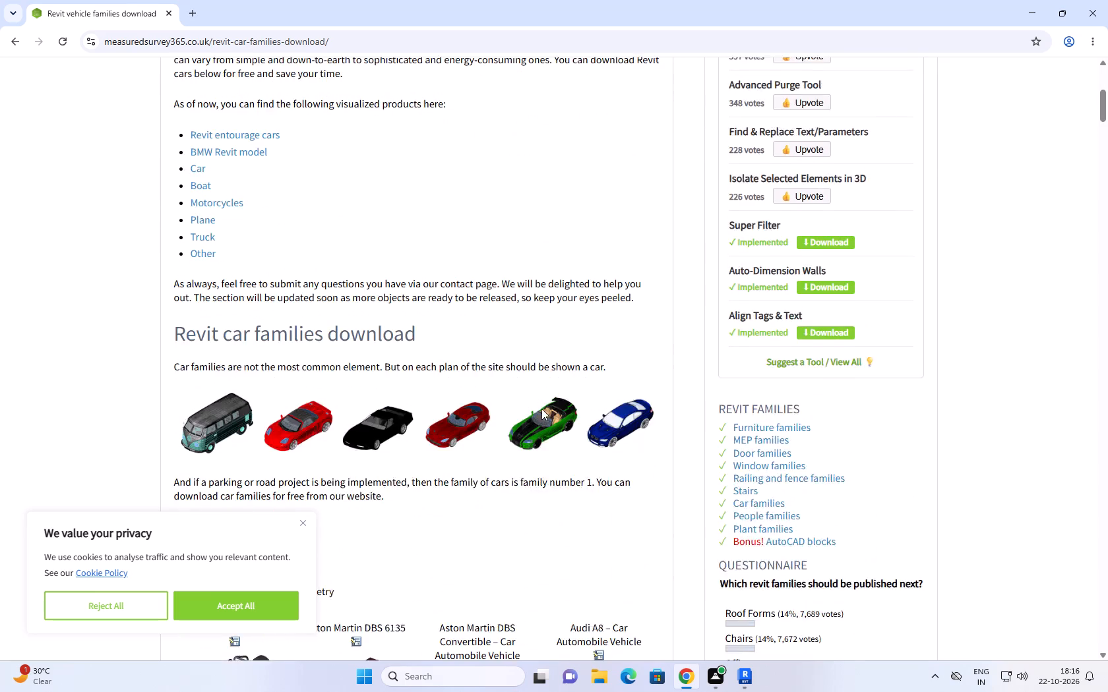
{"action": "scroll", "coordinate": [541, 409], "scroll_direction": "down", "scroll_amount": 5}
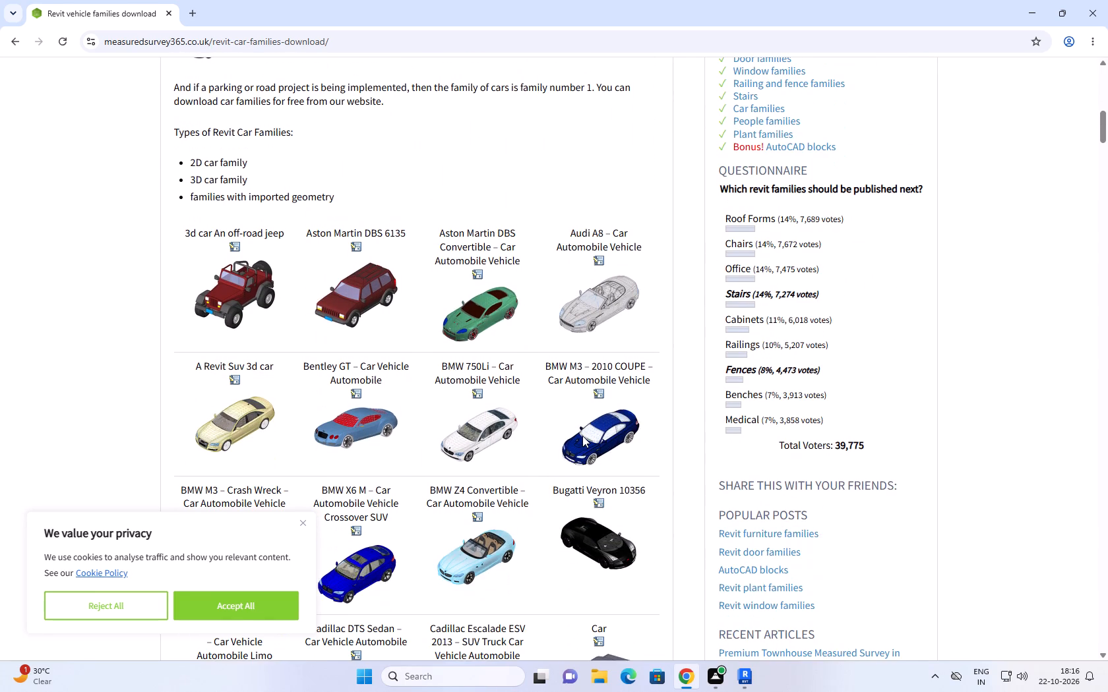
{"action": "scroll", "coordinate": [582, 436], "scroll_direction": "down", "scroll_amount": 1}
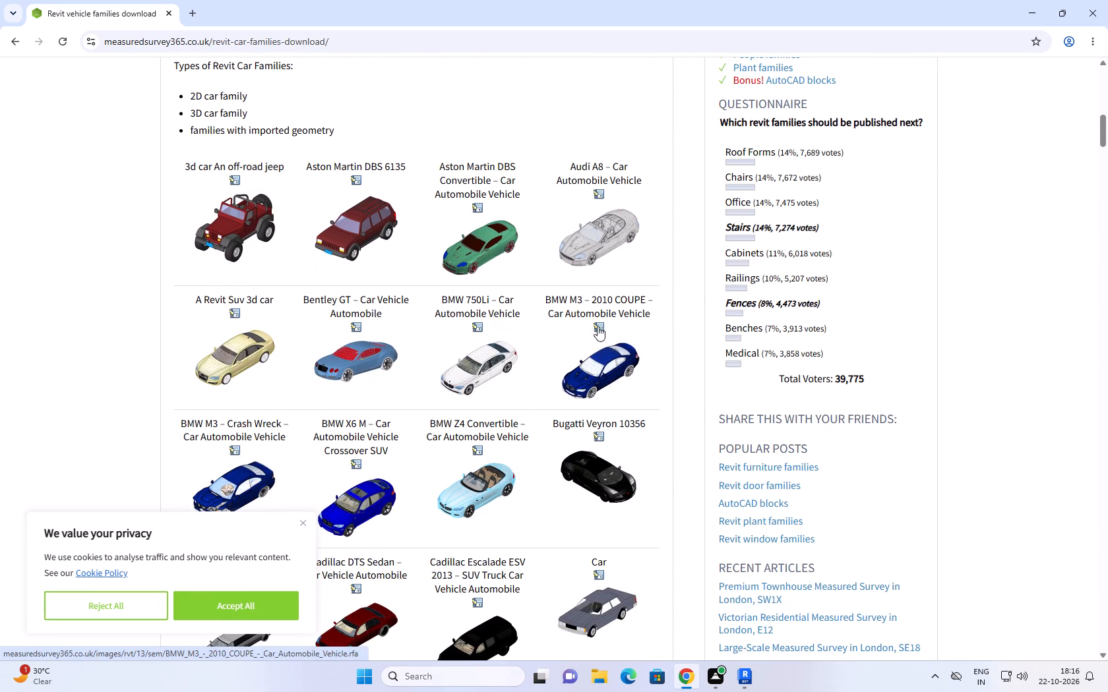
{"action": "left_click", "coordinate": [598, 326]}
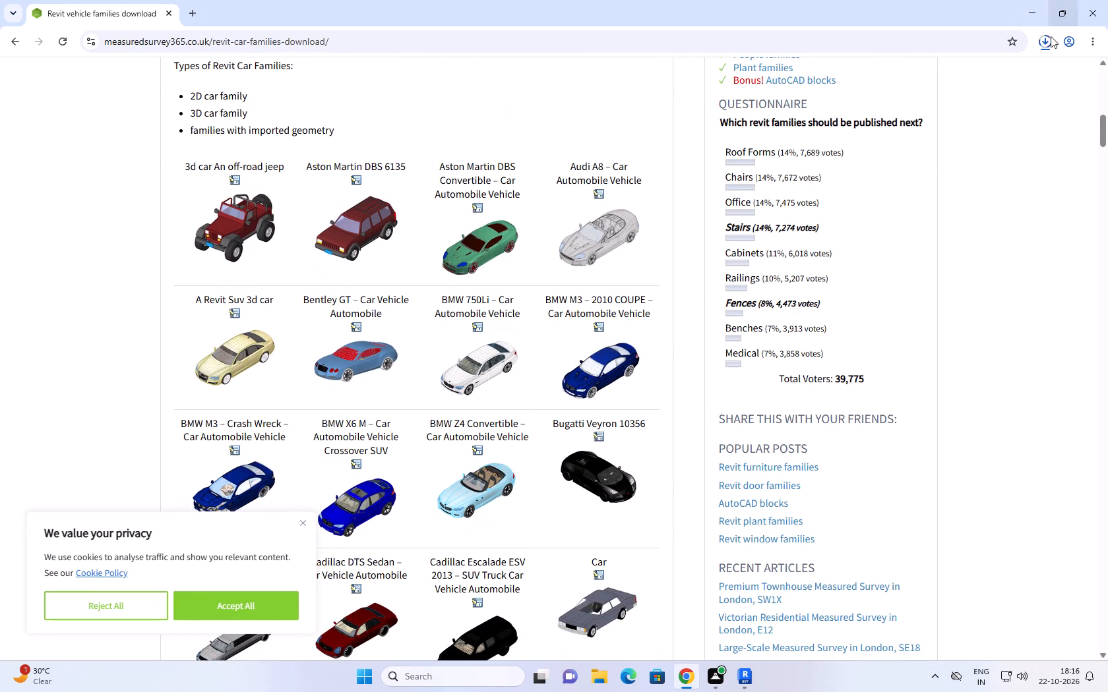
Open the newly downloaded BMW M3 2010 Coupe family file in Revit.
{"action": "left_click", "coordinate": [1049, 38]}
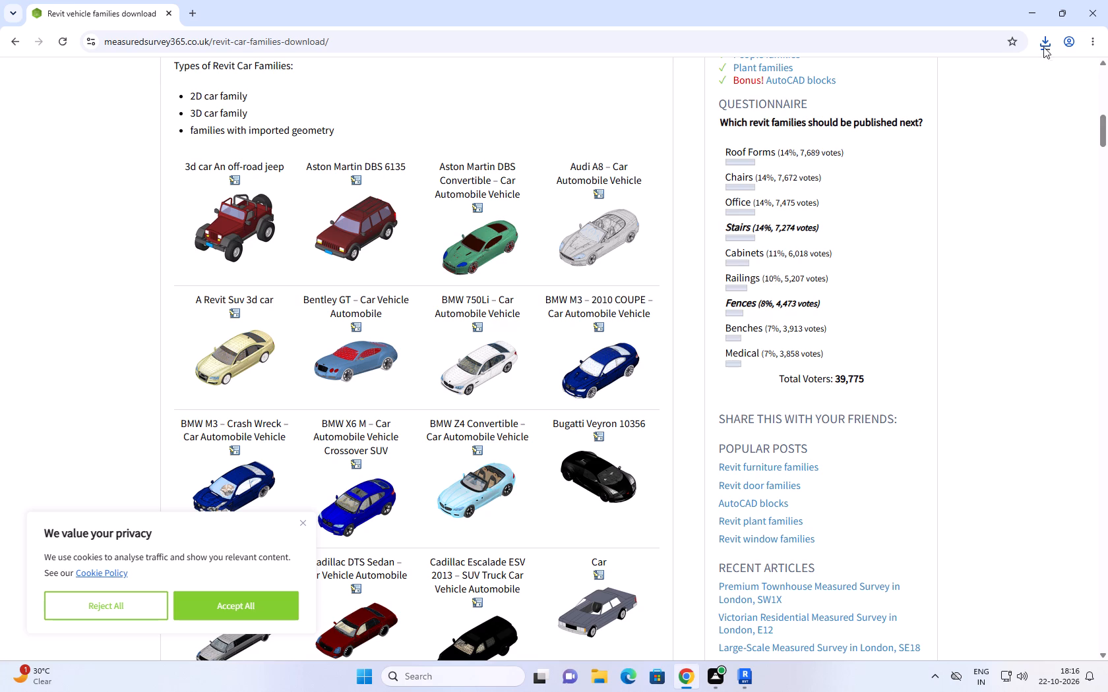
{"action": "left_click", "coordinate": [1047, 40]}
{"action": "scroll", "coordinate": [950, 129], "scroll_direction": "down", "scroll_amount": 2}
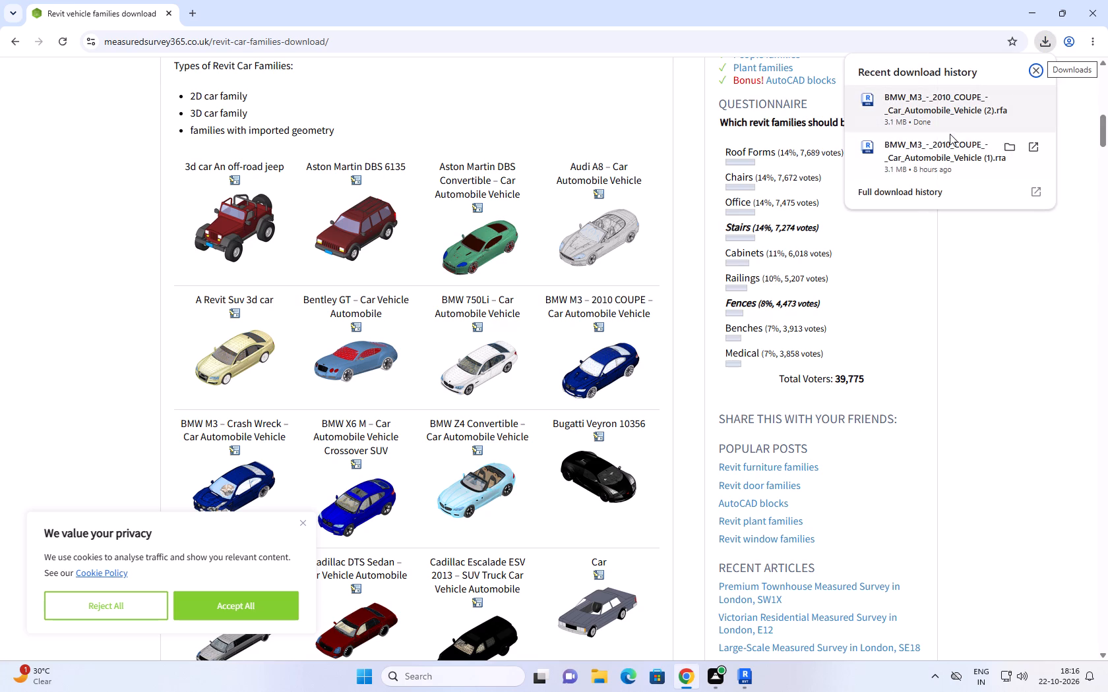
{"action": "scroll", "coordinate": [952, 146], "scroll_direction": "up", "scroll_amount": 2}
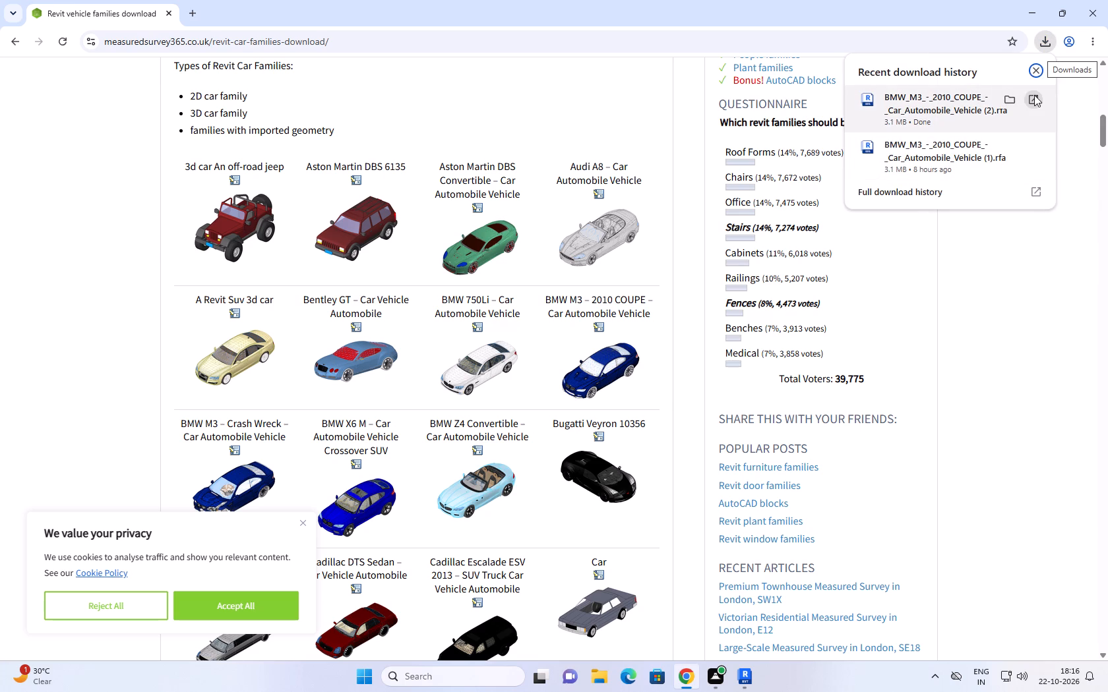
{"action": "left_click", "coordinate": [1034, 95]}
{"action": "left_click", "coordinate": [592, 319]}
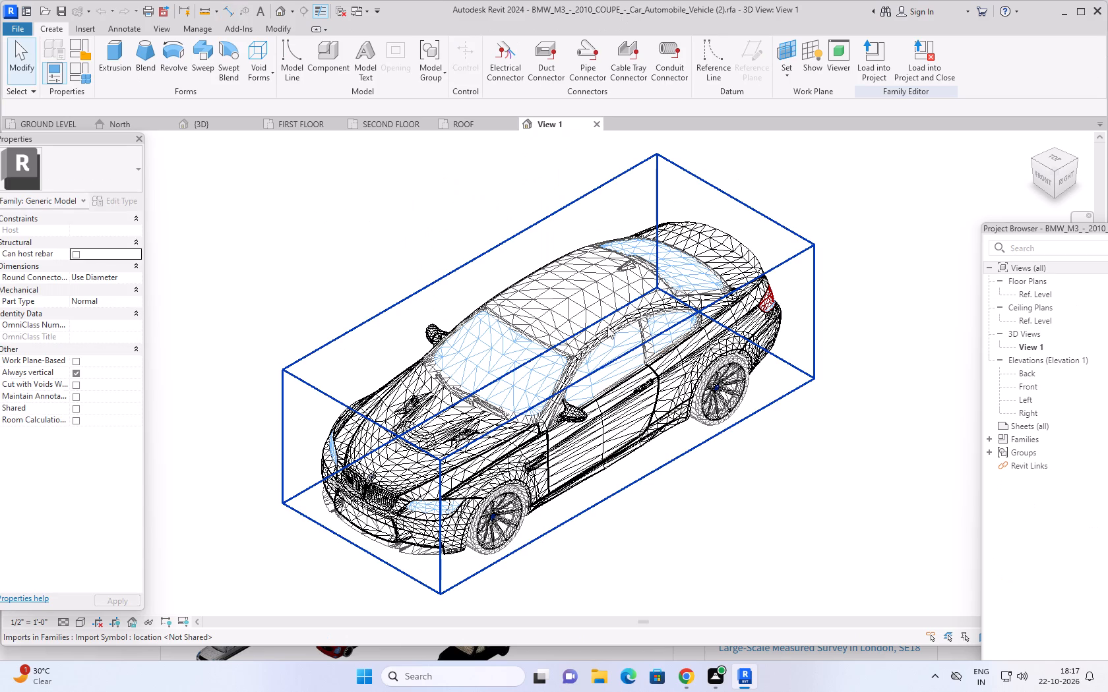
Load the BMW M3 2010 Coupe family into the ARCH PLAN 3 project.
{"action": "left_click", "coordinate": [651, 240]}
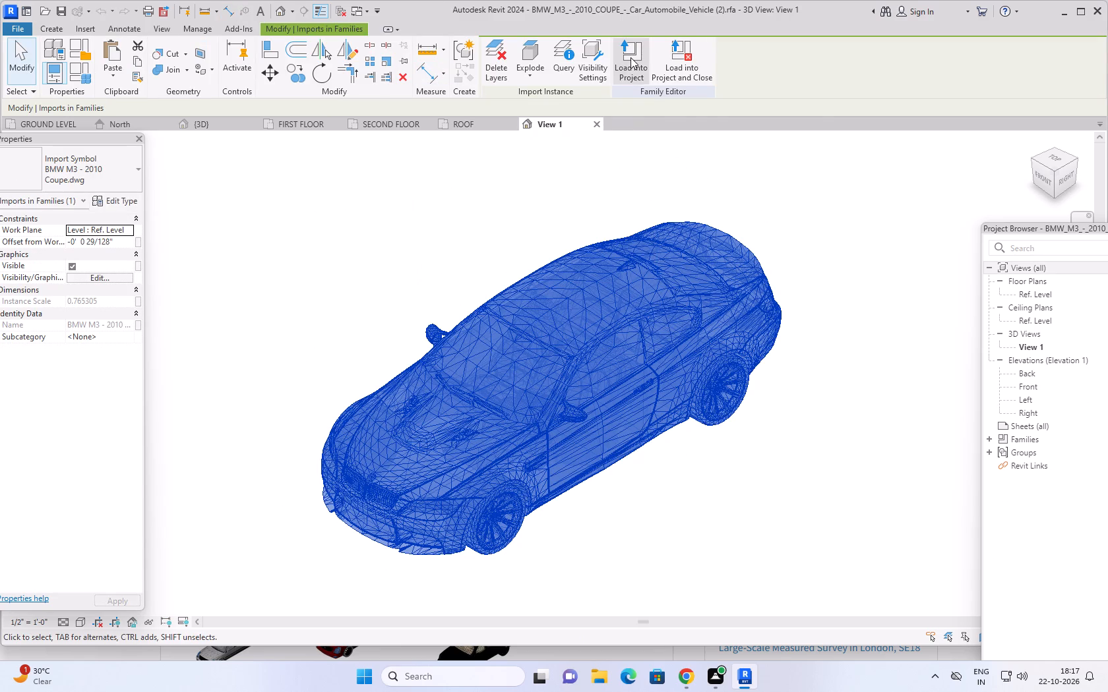
{"action": "left_click", "coordinate": [631, 57]}
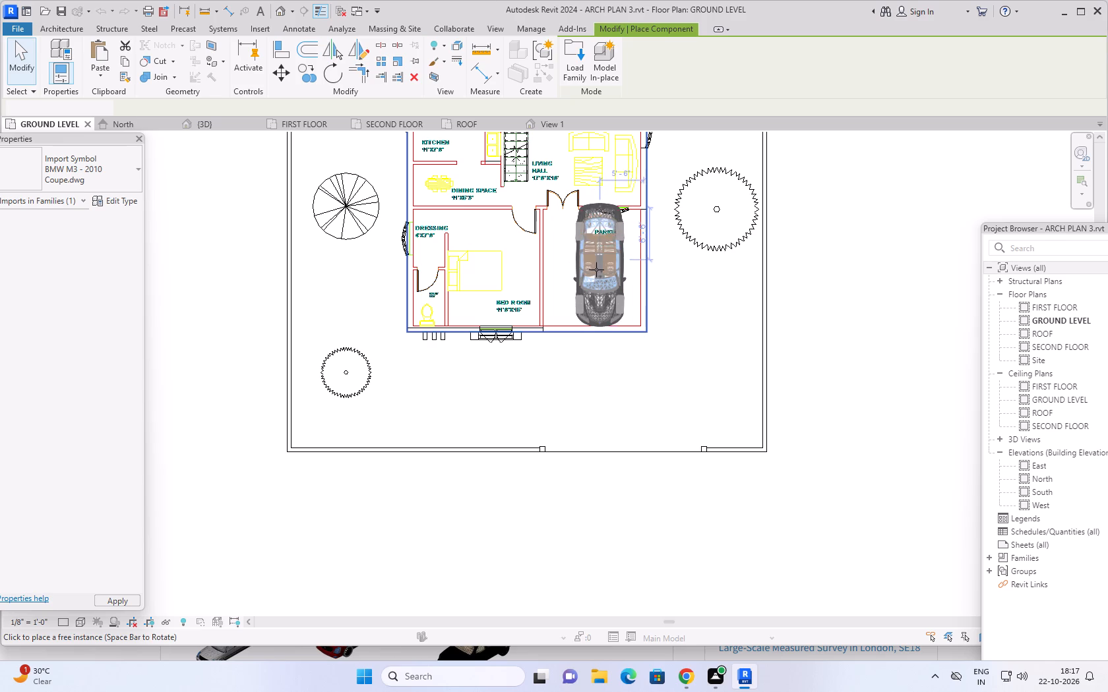
Place the BMW M3 car lengthwise in the PARKING bay, facing the house, about 6'-6" from the bedroom wall and 6'-0" from the building's front edge.
{"action": "key", "text": "space"}
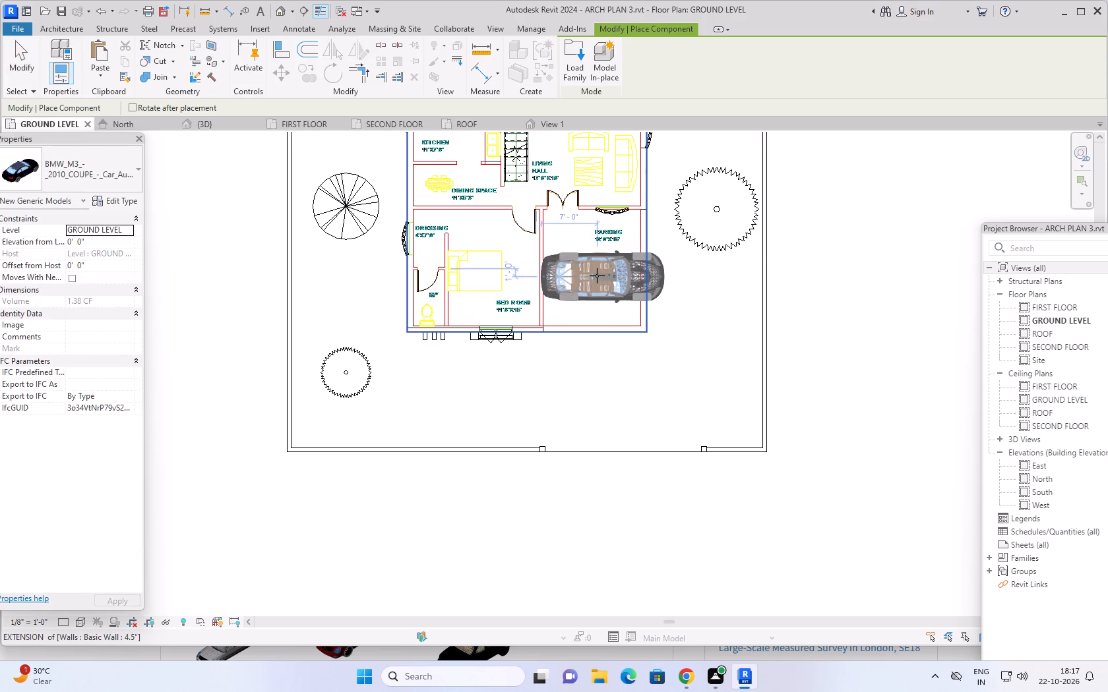
{"action": "key", "text": "space"}
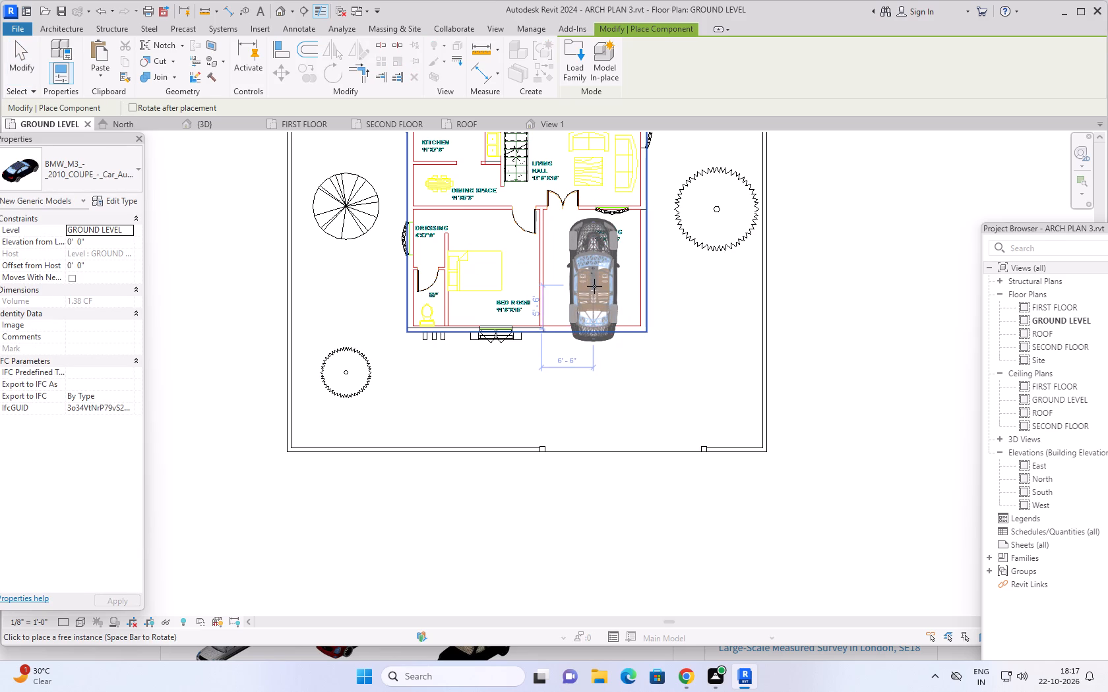
{"action": "scroll", "coordinate": [592, 285], "scroll_direction": "up", "scroll_amount": 4}
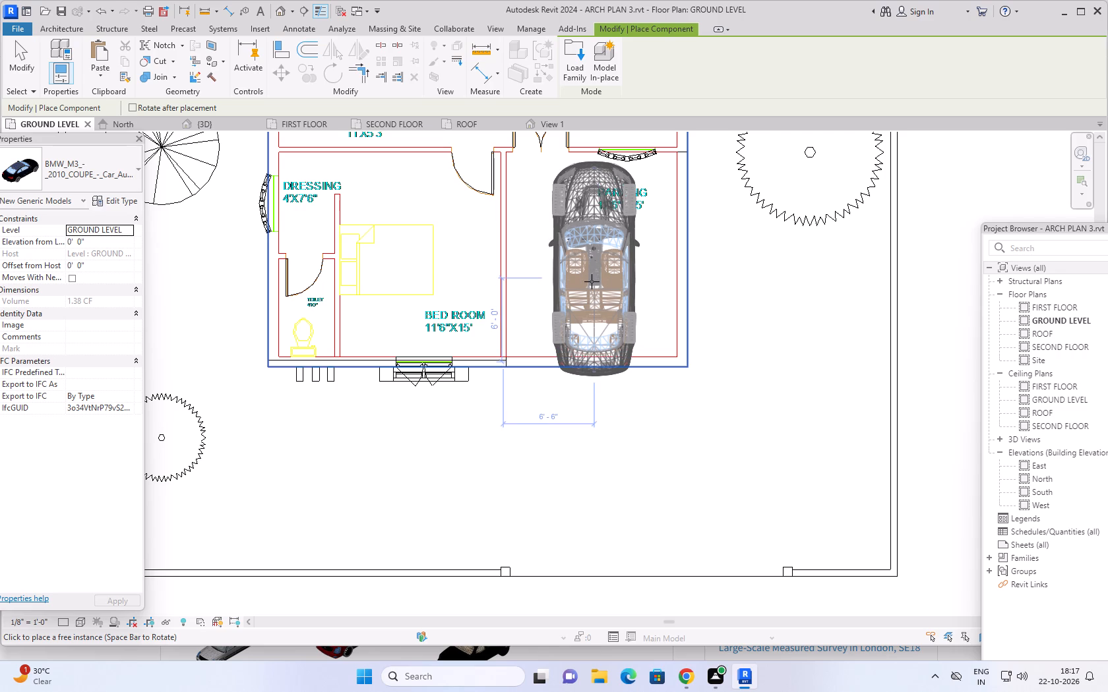
{"action": "left_click", "coordinate": [592, 281]}
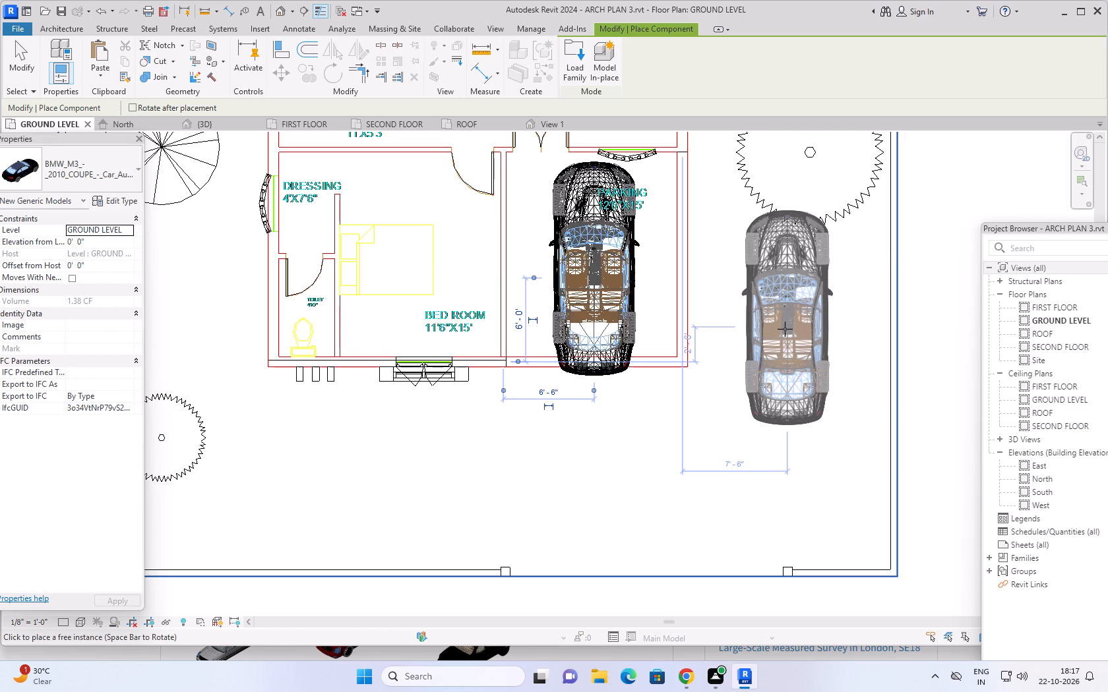
{"action": "key", "text": "Escape"}
{"action": "key", "text": "Escape"}
In the 3D view, nudge the car sideways away from the bedroom wall until it sits 8'-6" from that wall.
{"action": "scroll", "coordinate": [778, 337], "scroll_direction": "down", "scroll_amount": 2}
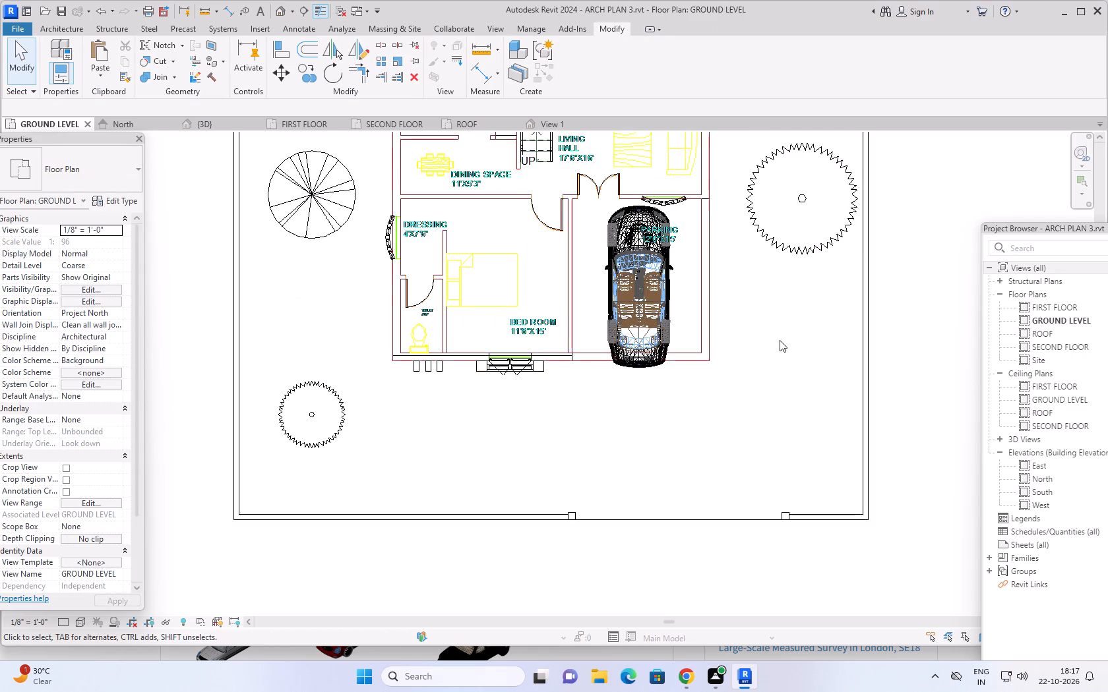
{"action": "middle_click_drag", "start_coordinate": [774, 340], "coordinate": [750, 401]}
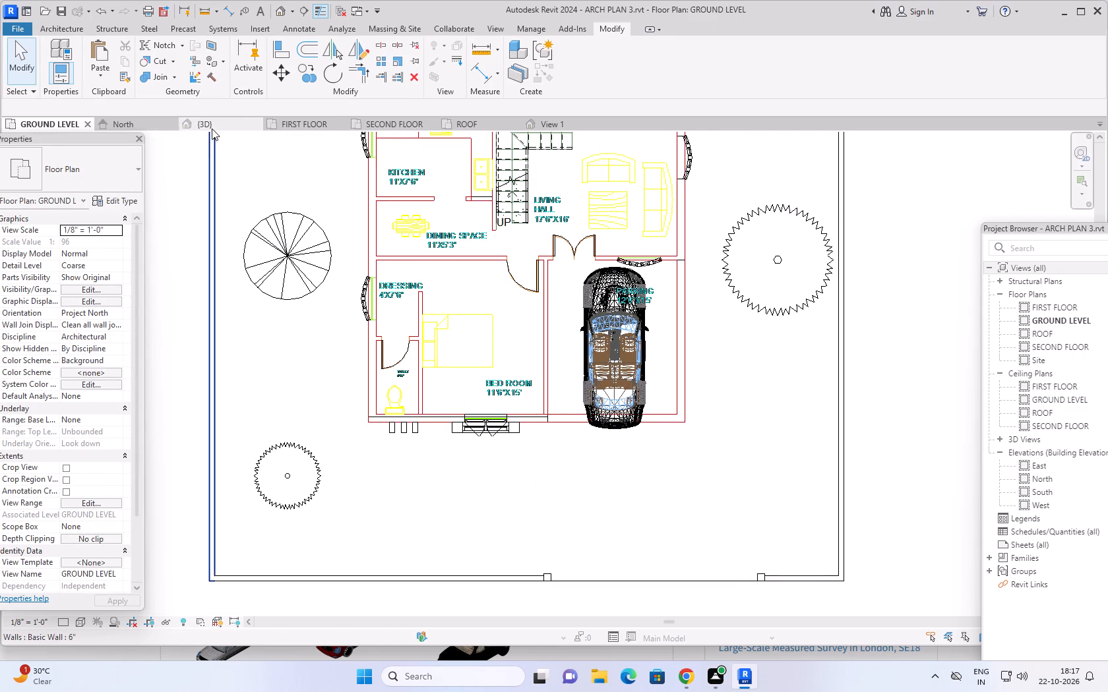
{"action": "left_click", "coordinate": [212, 127]}
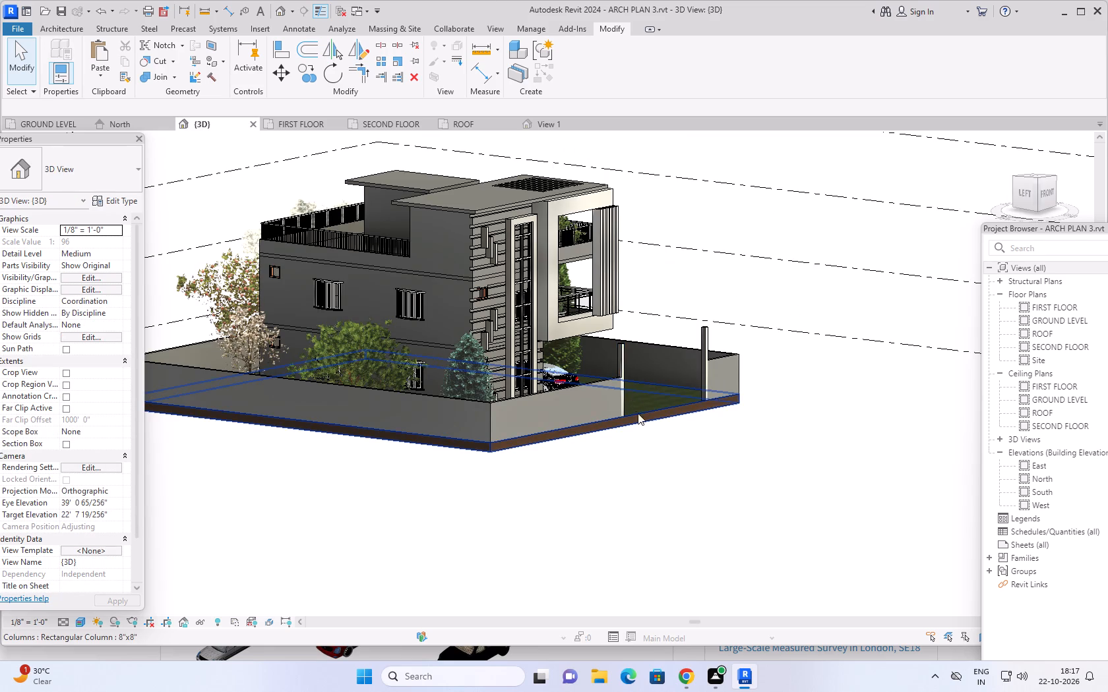
{"action": "middle_click_drag", "start_coordinate": [671, 458], "coordinate": [437, 490], "text": "shift"}
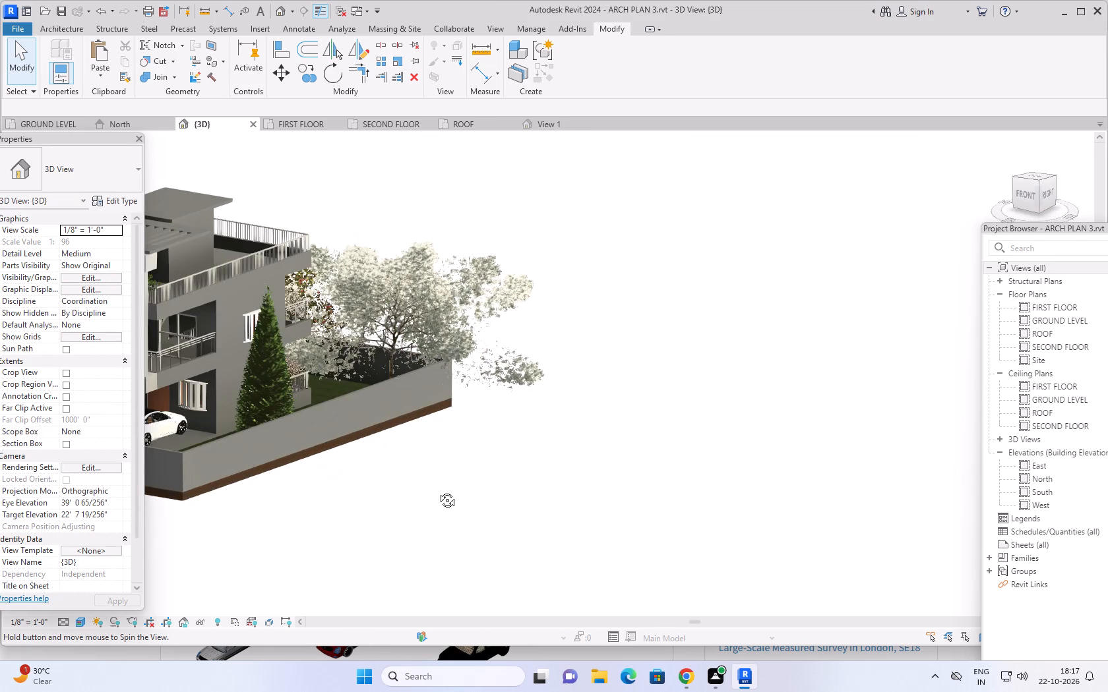
{"action": "middle_click_drag", "start_coordinate": [437, 490], "coordinate": [558, 476], "text": "shift"}
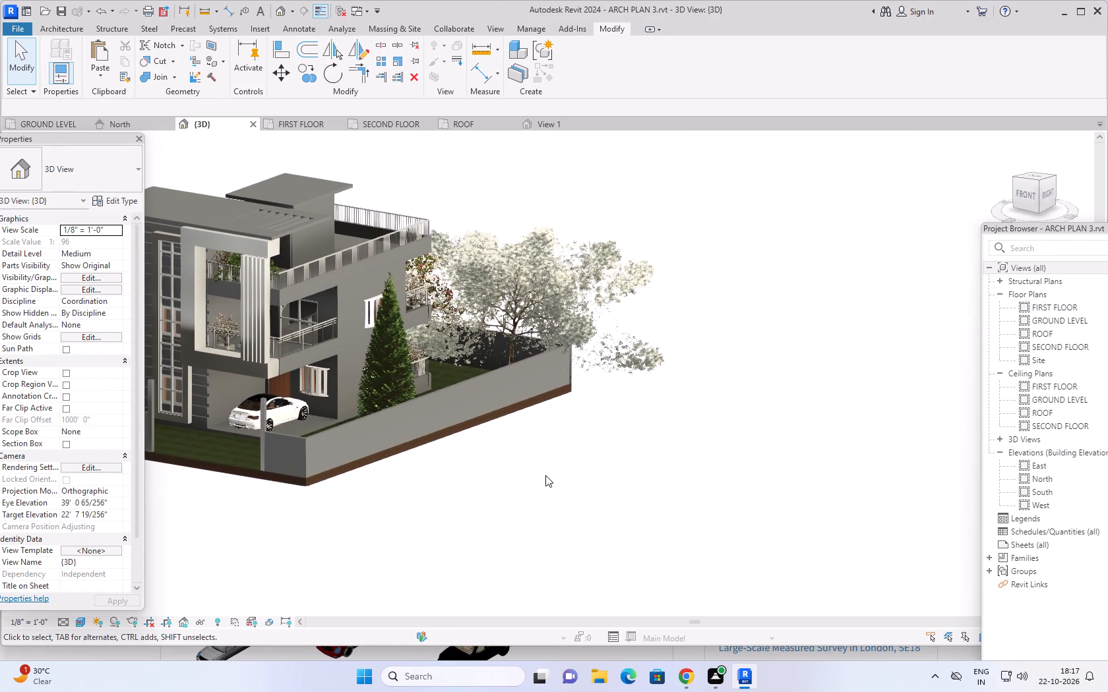
{"action": "middle_click_drag", "start_coordinate": [522, 466], "coordinate": [601, 486], "text": "shift"}
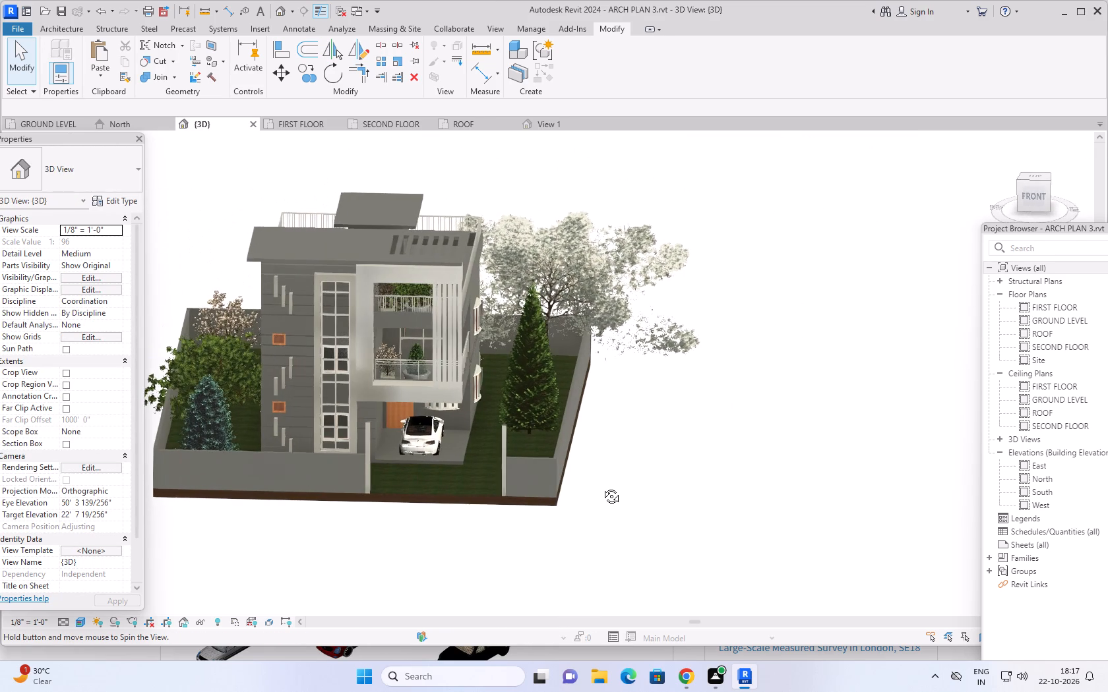
{"action": "middle_click_drag", "start_coordinate": [601, 486], "coordinate": [601, 481], "text": "shift"}
{"action": "left_click", "coordinate": [421, 434]}
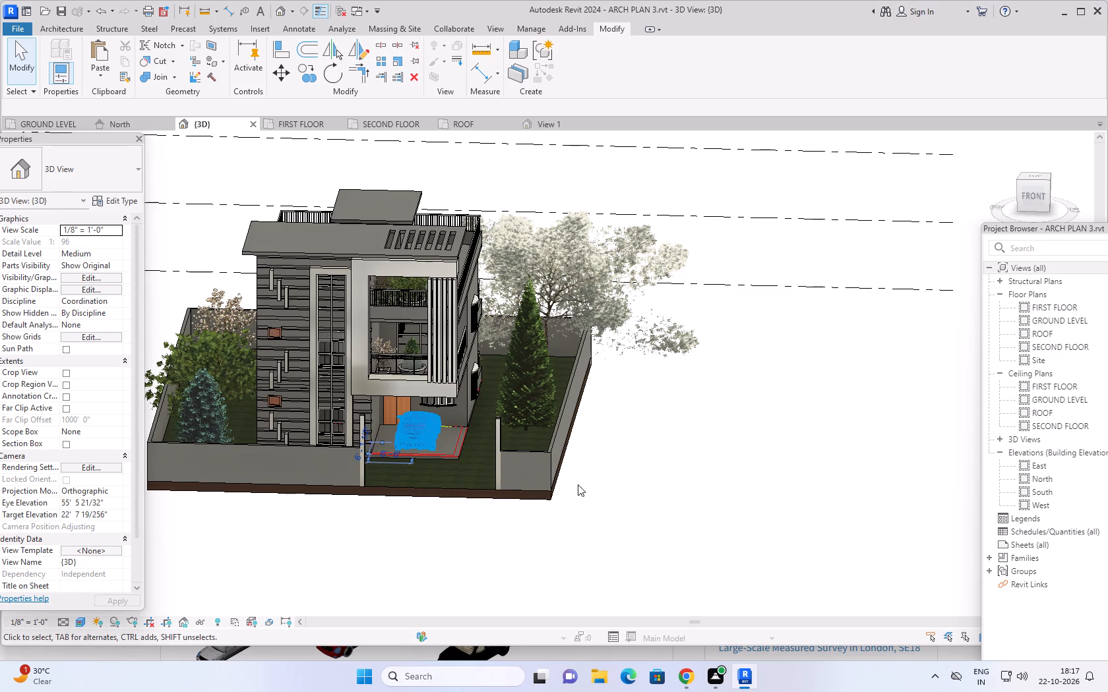
{"action": "key", "text": "Right"}
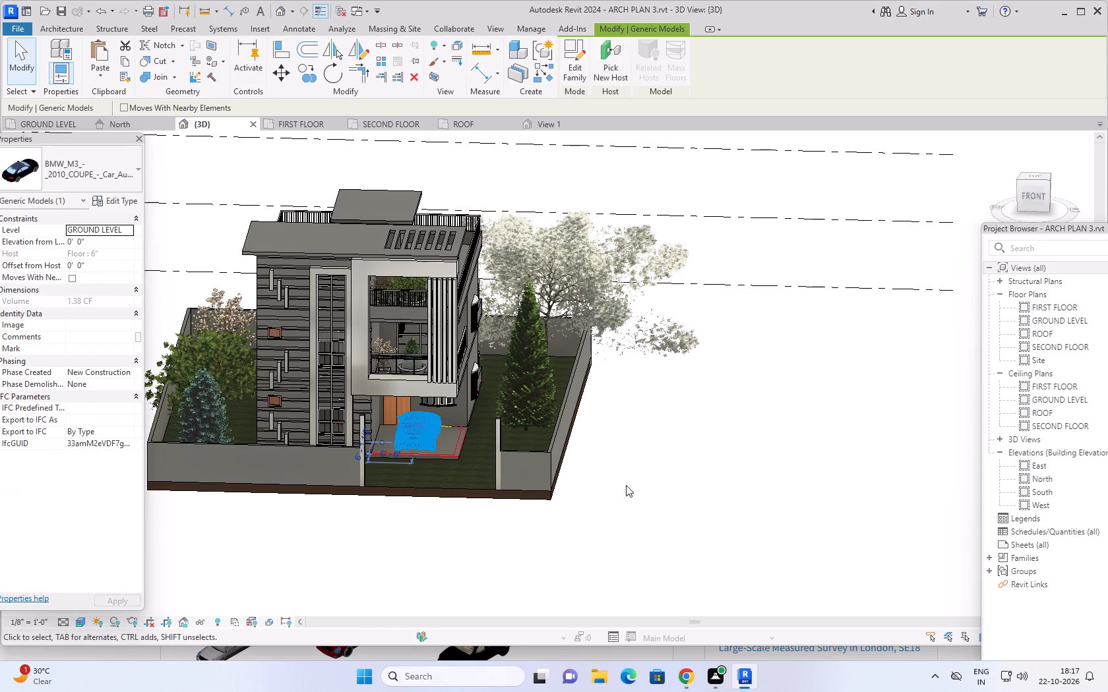
{"action": "key", "text": "Right"}
{"action": "key", "text": "Right"}
{"action": "key", "text": "Right"}
{"action": "key", "text": "Right"}
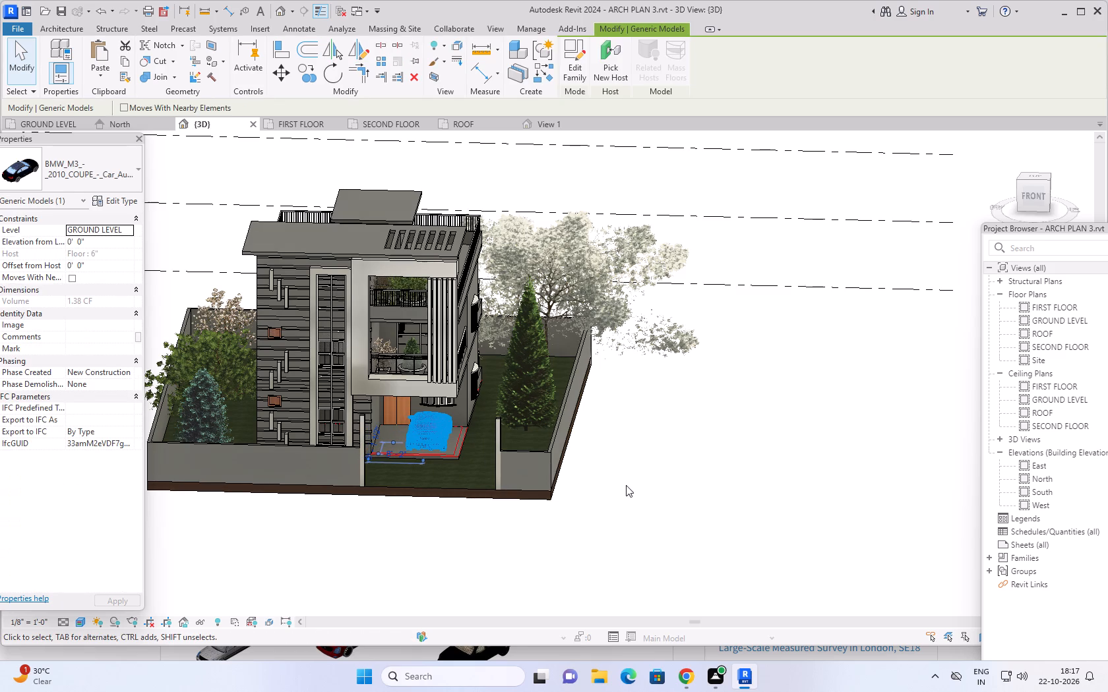
{"action": "key", "text": "Right"}
{"action": "left_click", "coordinate": [663, 454]}
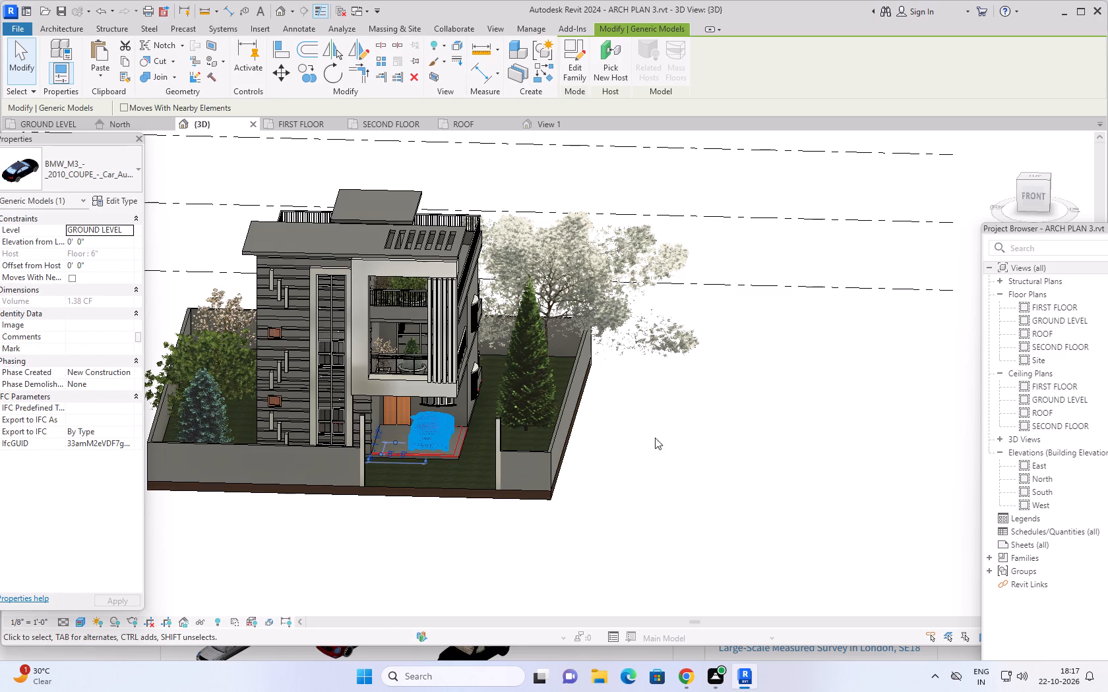
Fine-tune the car's depth in the parking bay, finishing in the GROUND LEVEL plan 6'-2" from the building's front edge.
{"action": "scroll", "coordinate": [392, 508], "scroll_direction": "up", "scroll_amount": 4}
{"action": "middle_click_drag", "start_coordinate": [422, 484], "coordinate": [472, 515]}
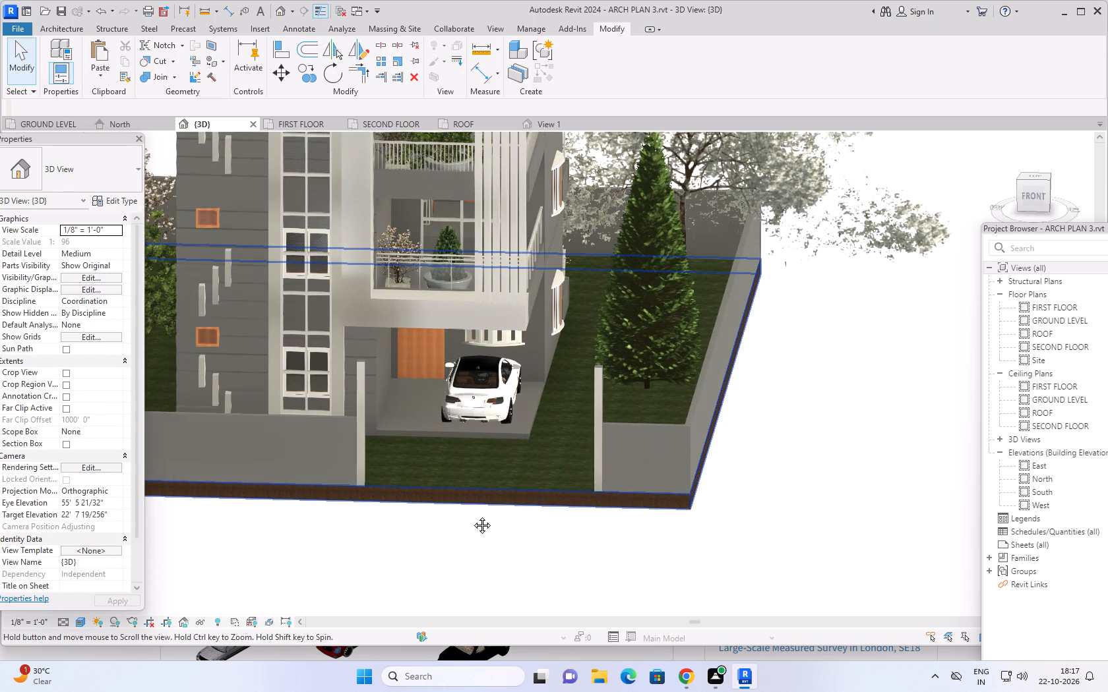
{"action": "middle_click_drag", "start_coordinate": [472, 515], "coordinate": [497, 524]}
{"action": "middle_click_drag", "start_coordinate": [479, 487], "coordinate": [518, 498]}
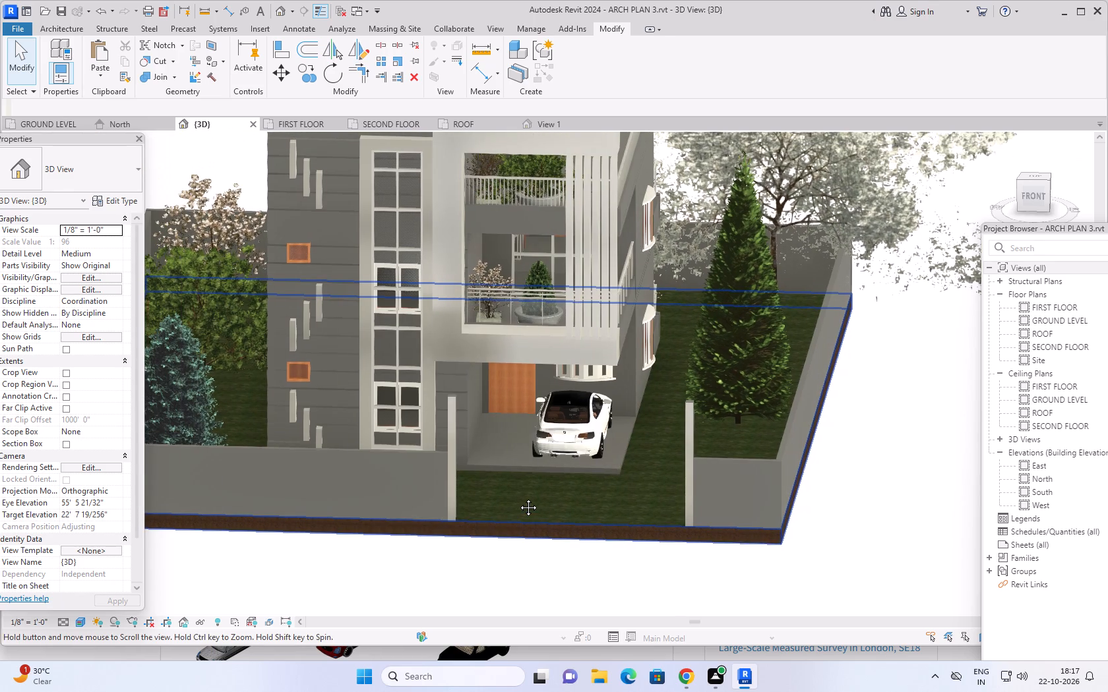
{"action": "middle_click_drag", "start_coordinate": [518, 498], "coordinate": [521, 498]}
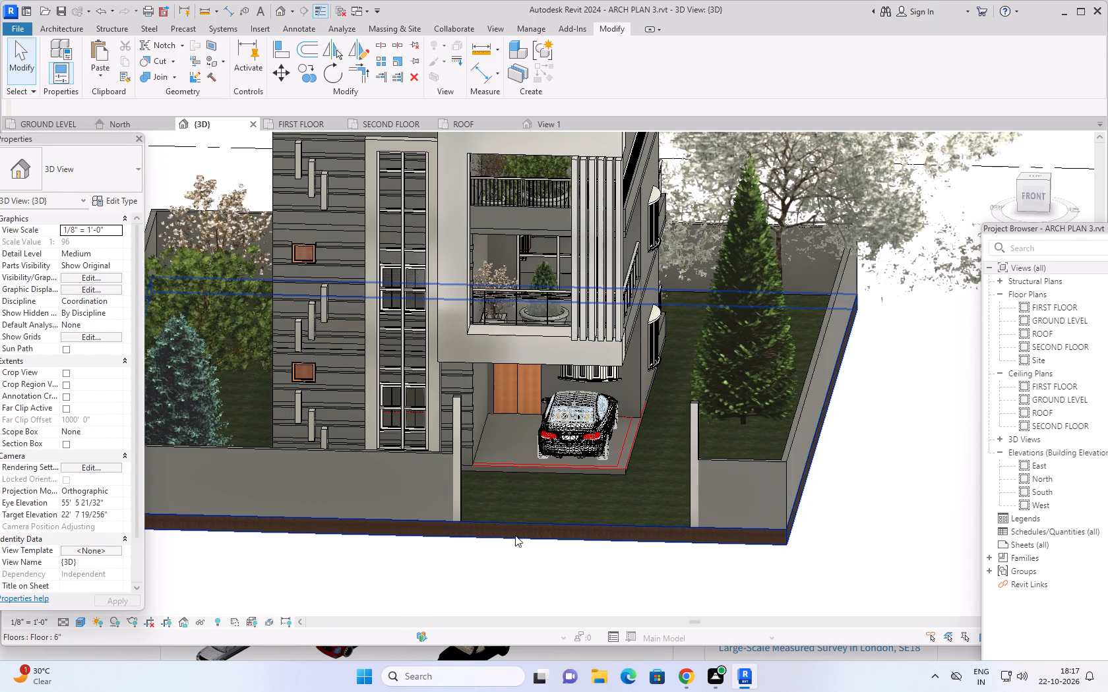
{"action": "middle_click_drag", "start_coordinate": [517, 505], "coordinate": [524, 511]}
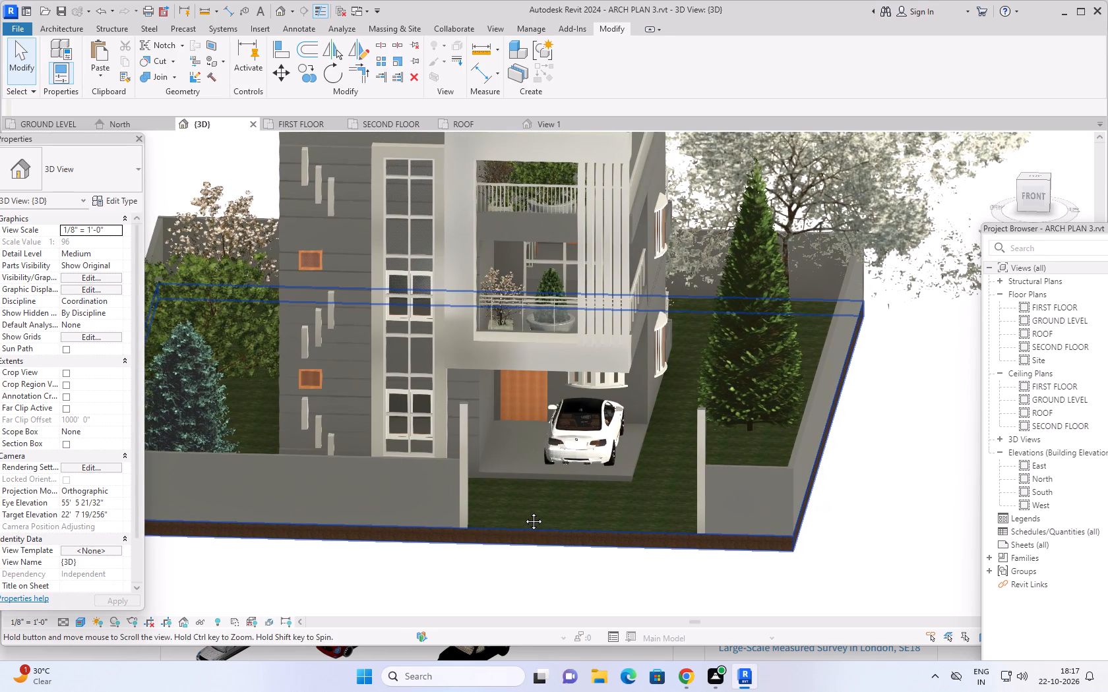
{"action": "middle_click_drag", "start_coordinate": [524, 511], "coordinate": [523, 507]}
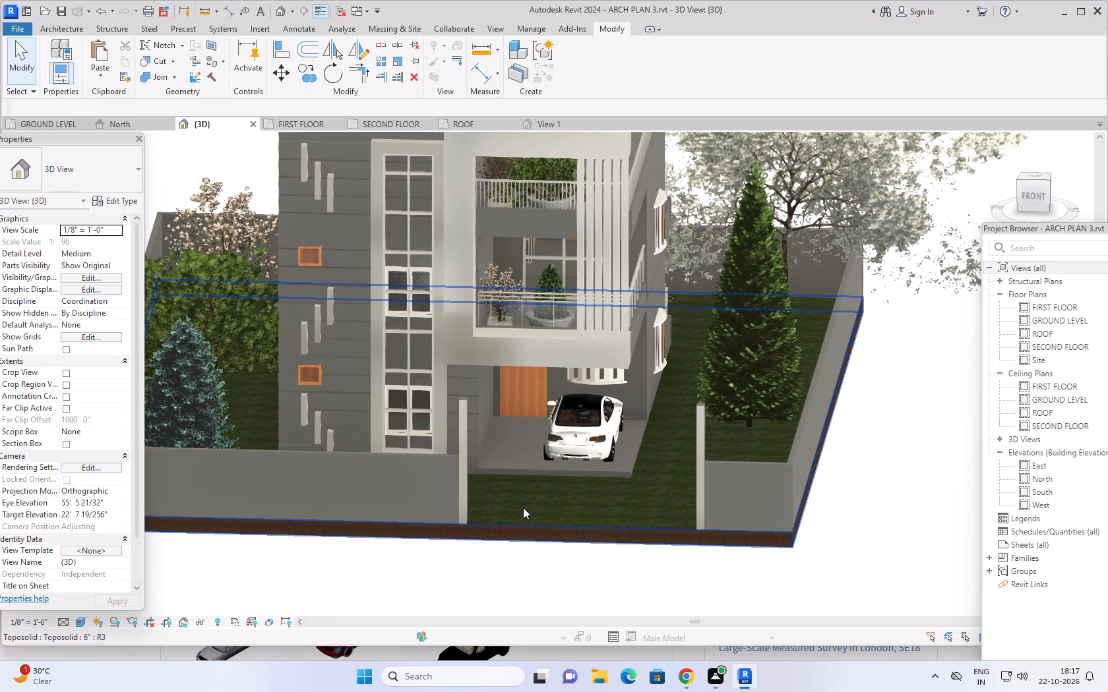
{"action": "left_click", "coordinate": [577, 433]}
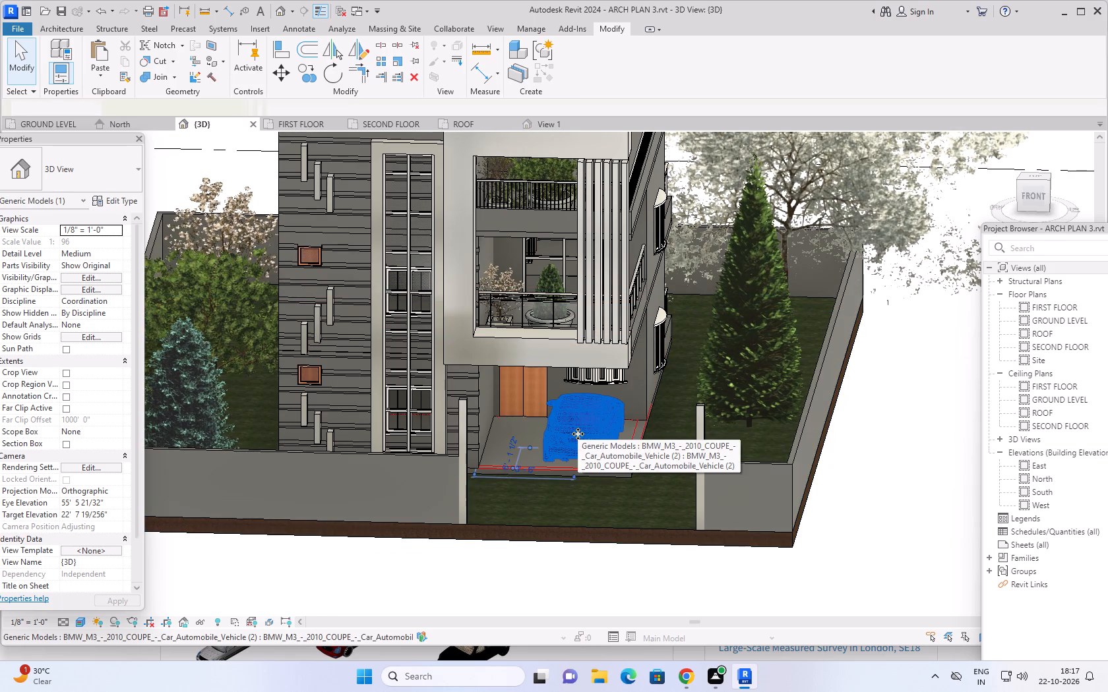
{"action": "key", "text": "Down"}
{"action": "key", "text": "Down"}
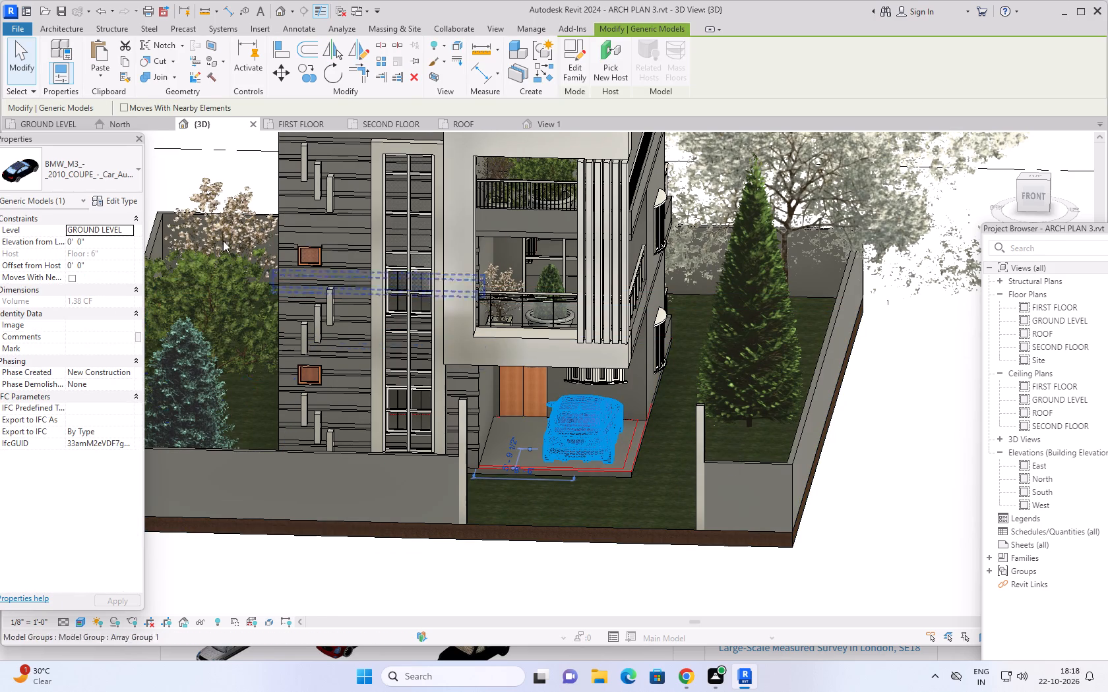
{"action": "left_click", "coordinate": [52, 123]}
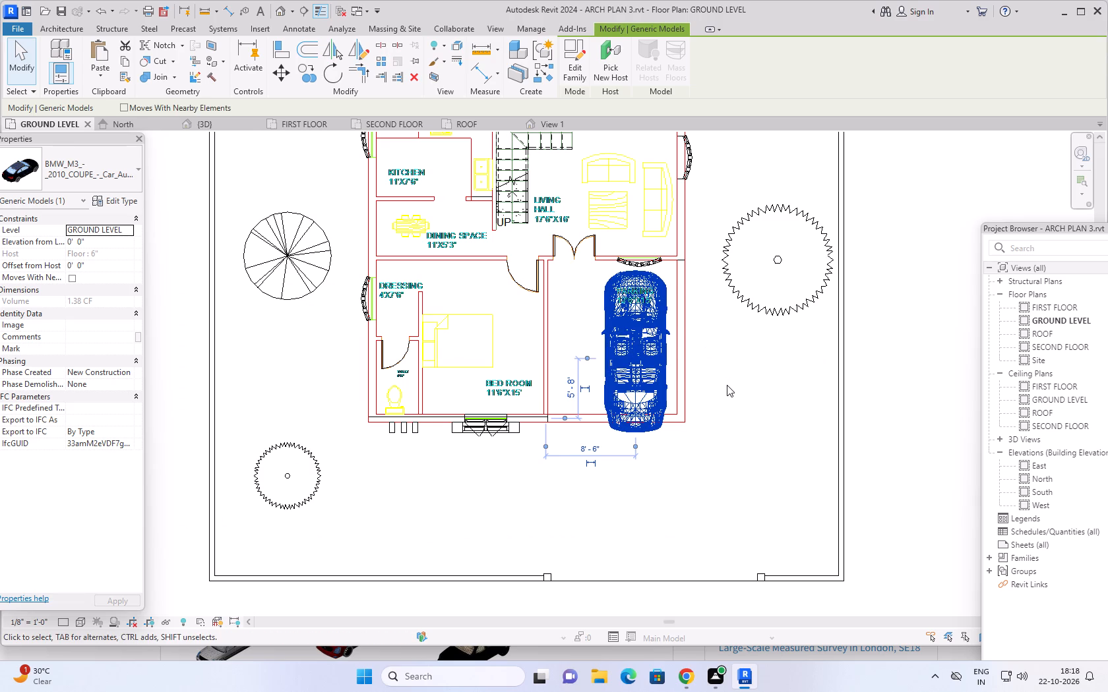
{"action": "key", "text": "Up"}
{"action": "key", "text": "Up"}
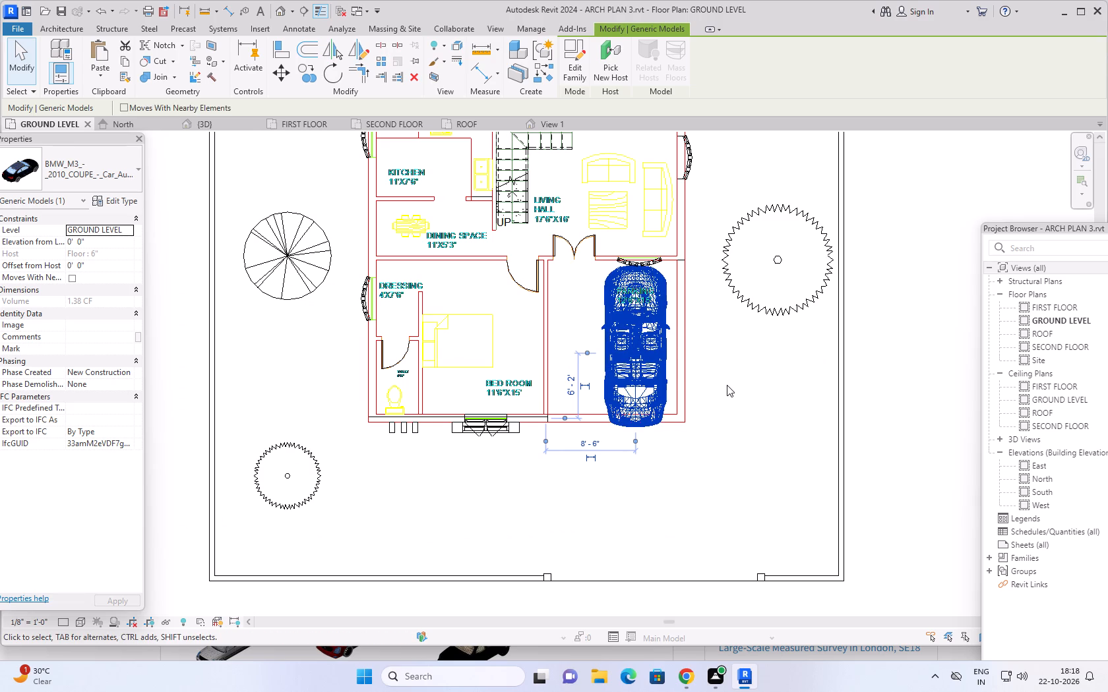
{"action": "left_click", "coordinate": [757, 395]}
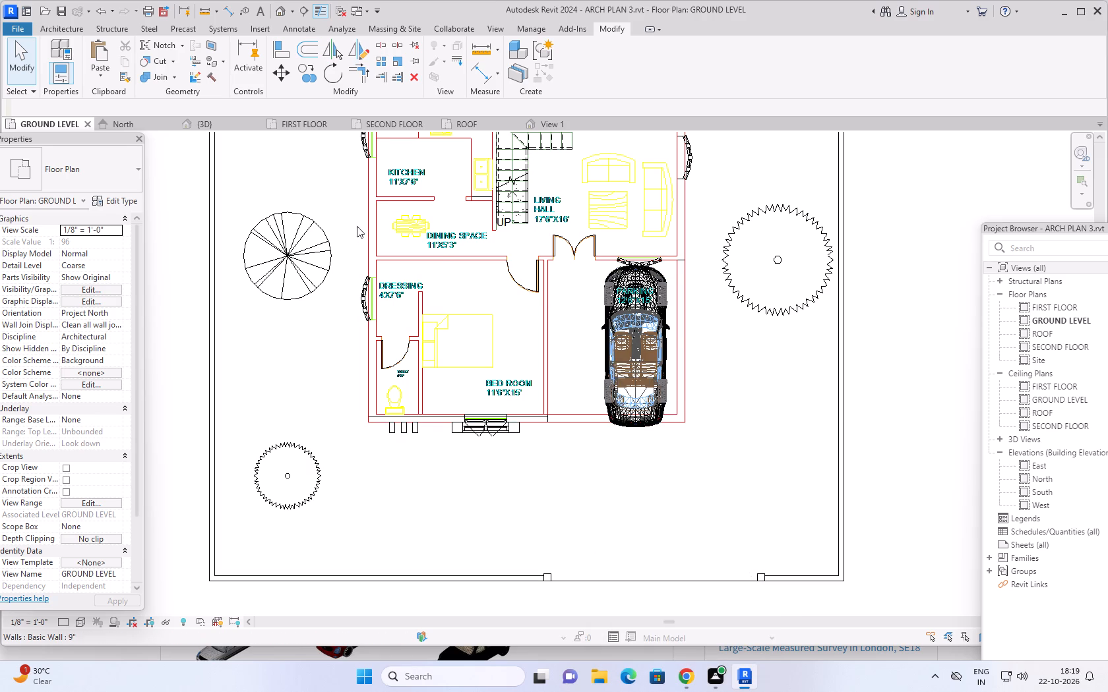
Examine the parked car and the front compound from different angles in the 3D view.
{"action": "left_click", "coordinate": [196, 126]}
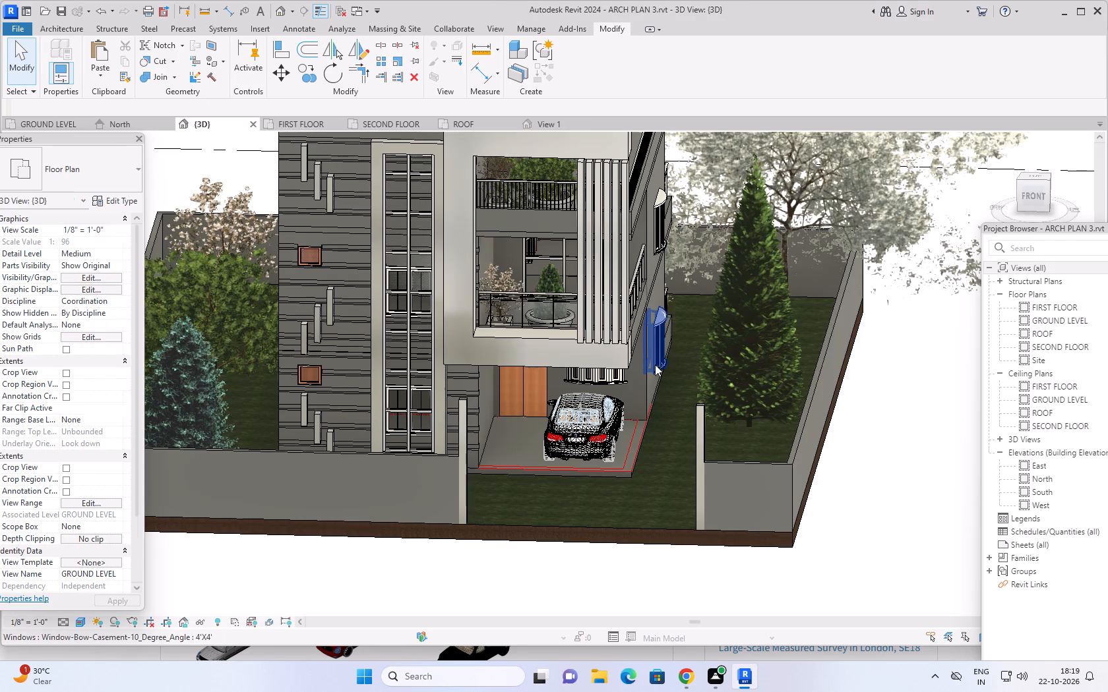
{"action": "scroll", "coordinate": [633, 501], "scroll_direction": "down", "scroll_amount": 1}
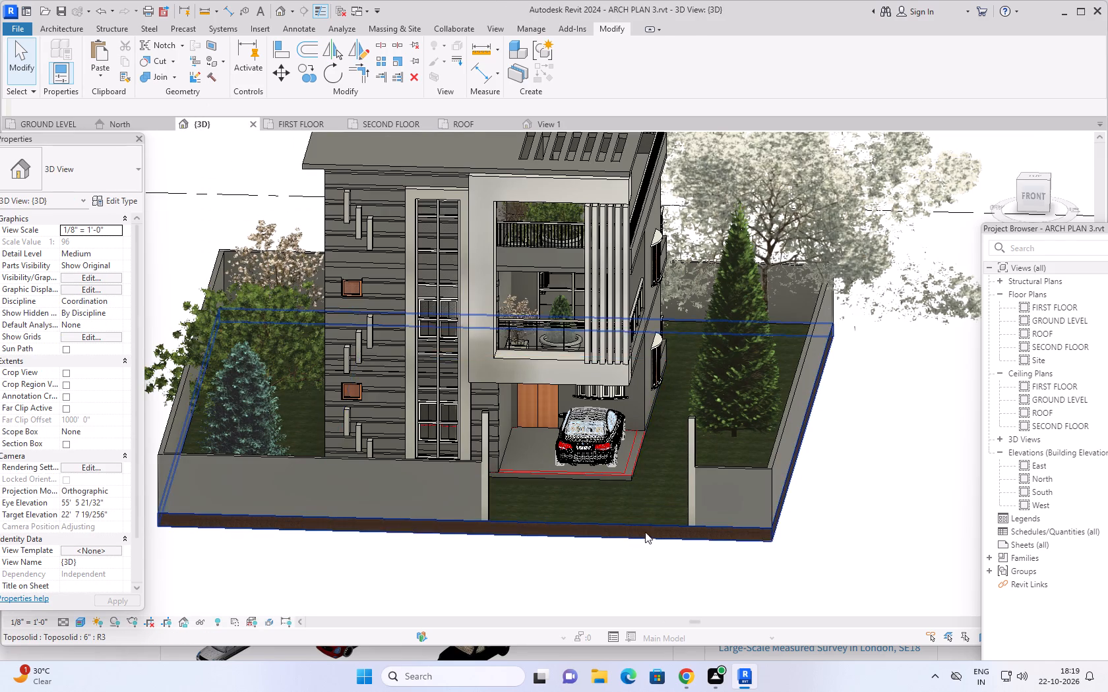
{"action": "scroll", "coordinate": [646, 534], "scroll_direction": "down", "scroll_amount": 1}
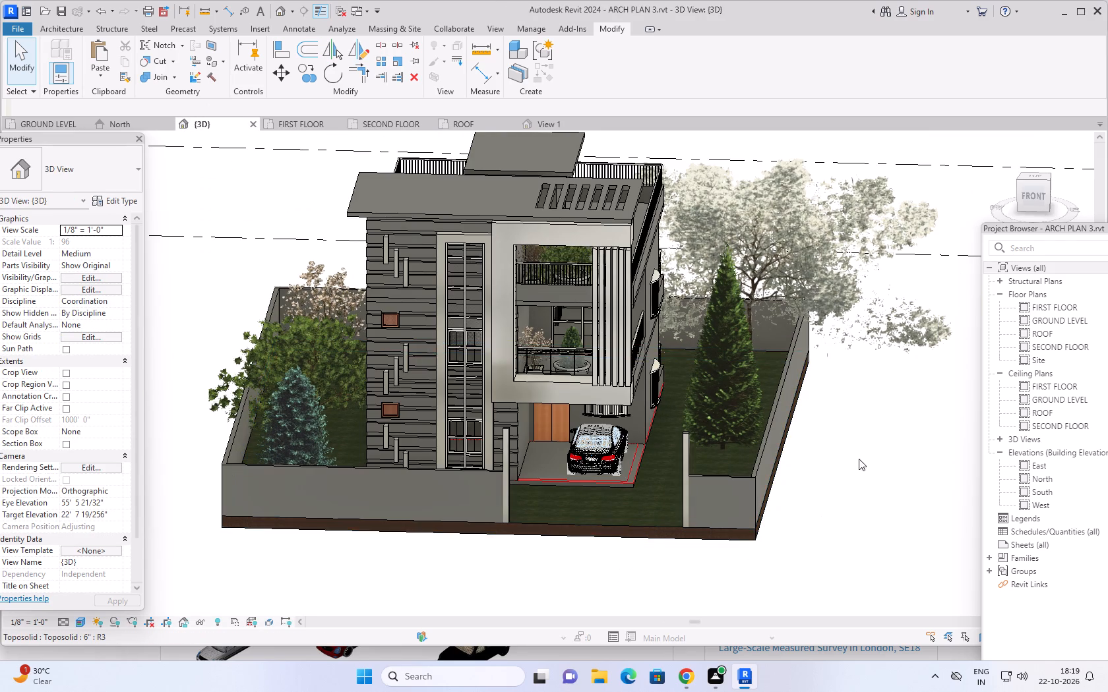
{"action": "middle_click_drag", "start_coordinate": [857, 458], "coordinate": [803, 476]}
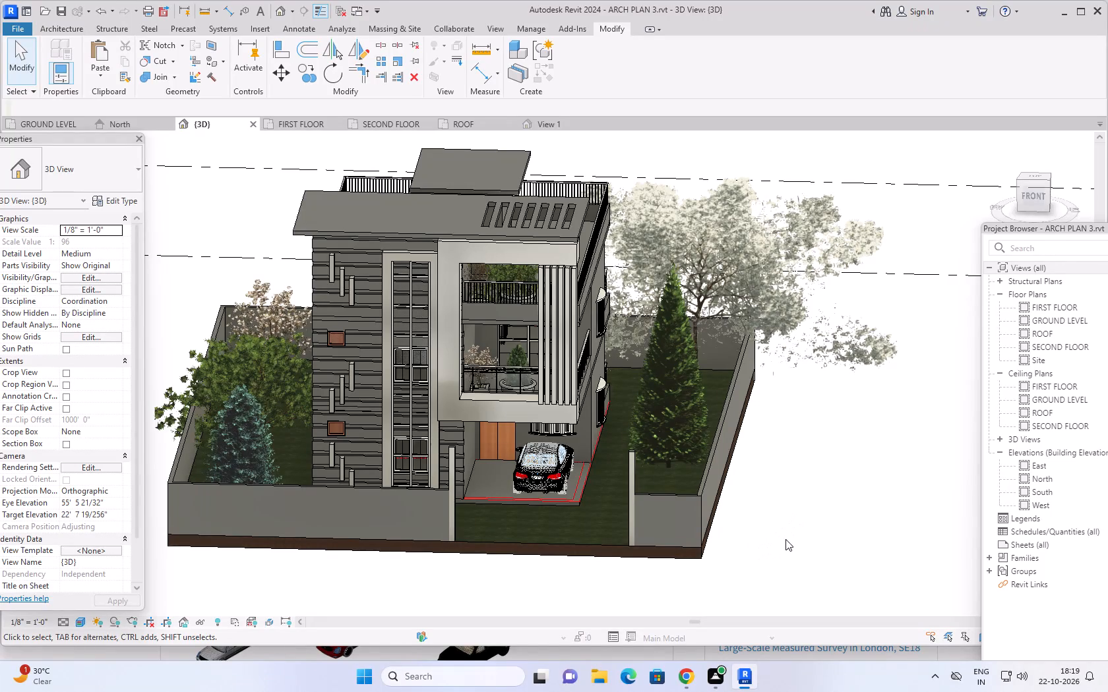
{"action": "middle_click_drag", "start_coordinate": [837, 519], "coordinate": [894, 515], "text": "shift"}
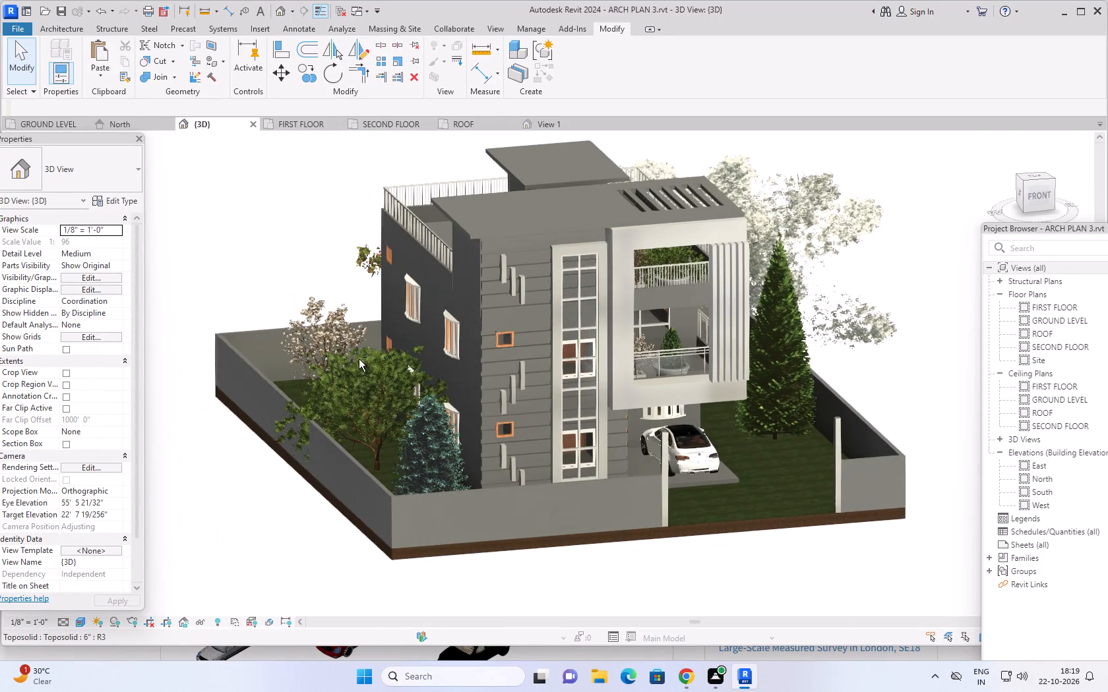
Switch to Chrome and search Google in a new tab for "20' gate for revit family free download".
{"action": "left_click", "coordinate": [684, 674]}
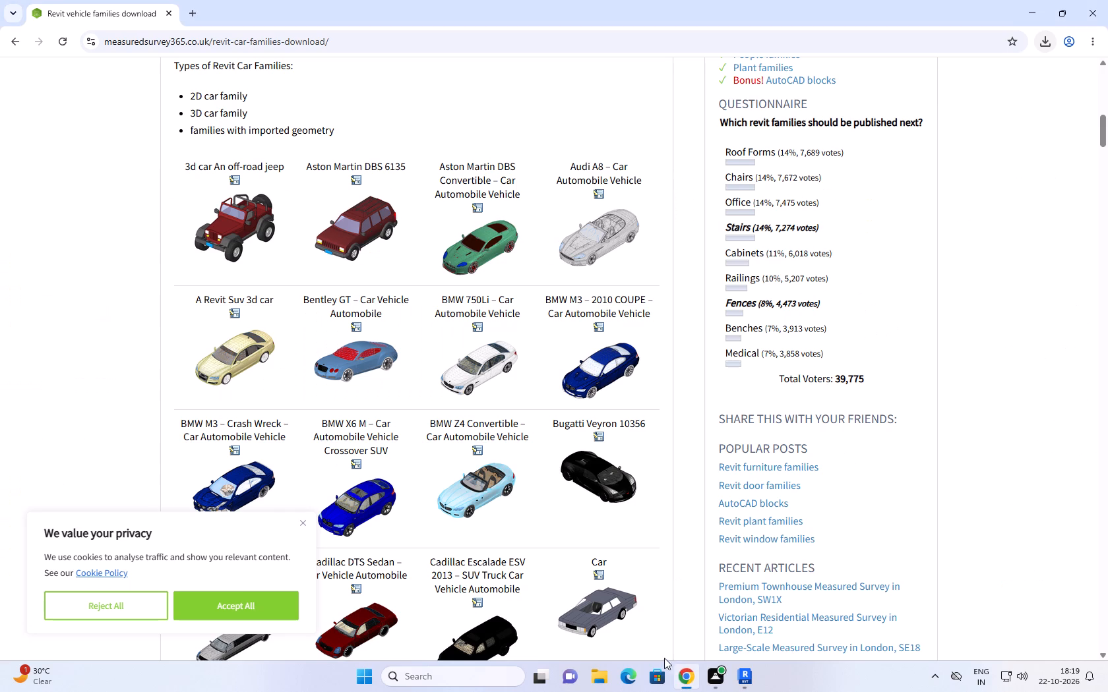
{"action": "scroll", "coordinate": [466, 360], "scroll_direction": "up", "scroll_amount": 20}
{"action": "scroll", "coordinate": [466, 360], "scroll_direction": "up", "scroll_amount": 3}
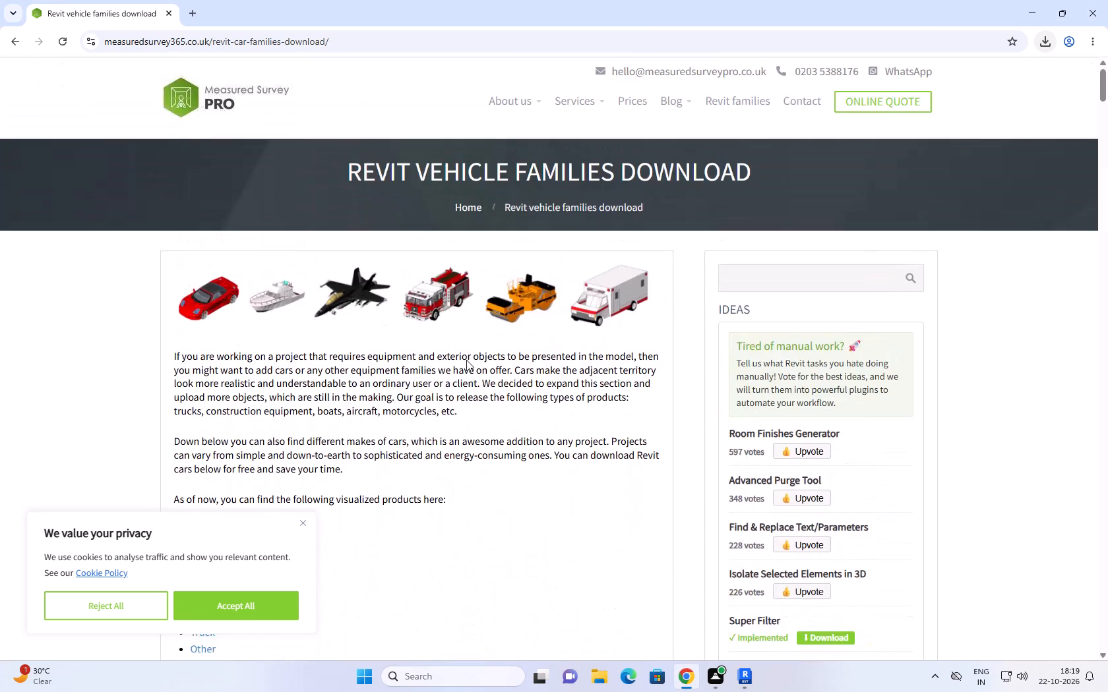
{"action": "scroll", "coordinate": [466, 360], "scroll_direction": "up", "scroll_amount": 5}
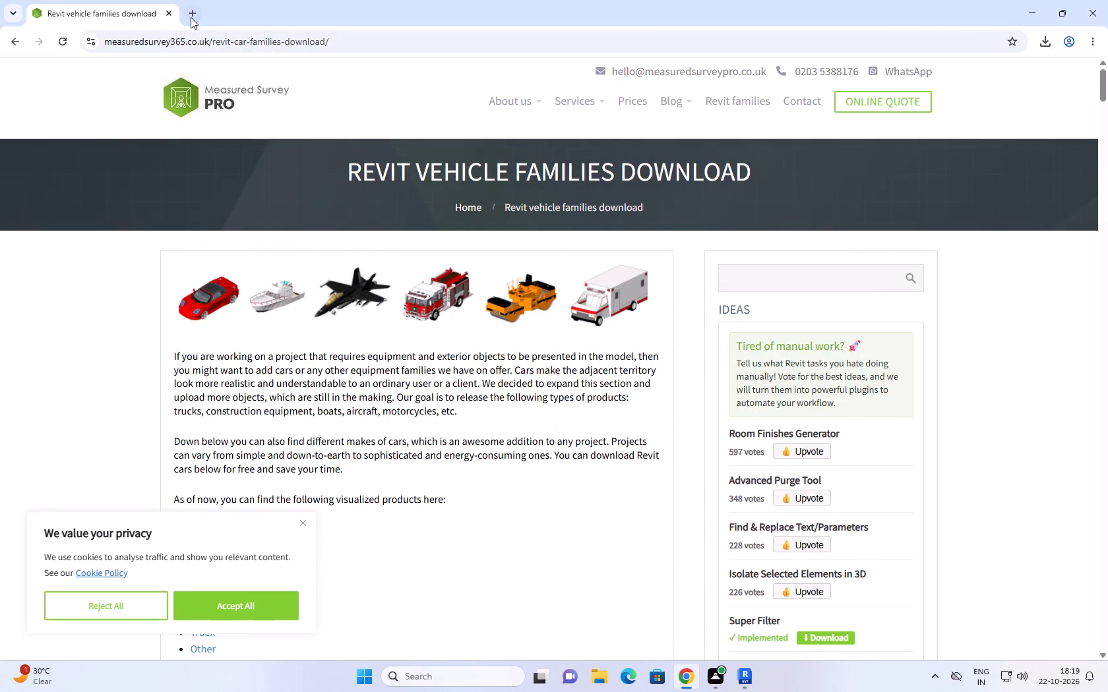
{"action": "left_click", "coordinate": [191, 10]}
{"action": "left_click", "coordinate": [461, 242]}
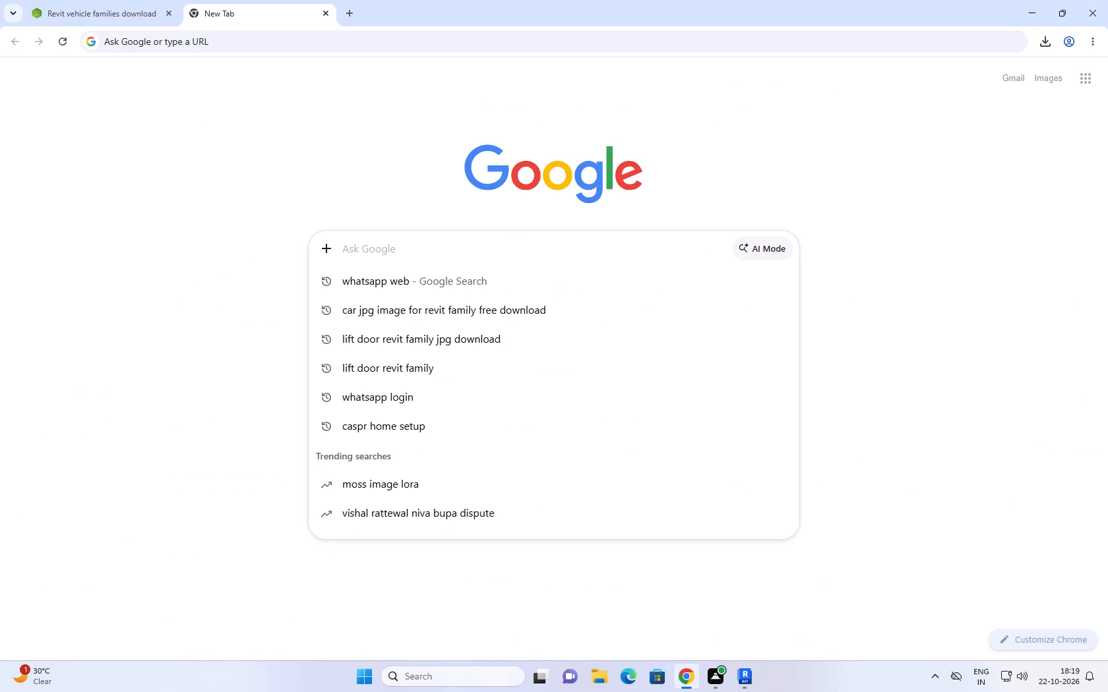
{"action": "type", "text": "20'"}
{"action": "key", "text": "space"}
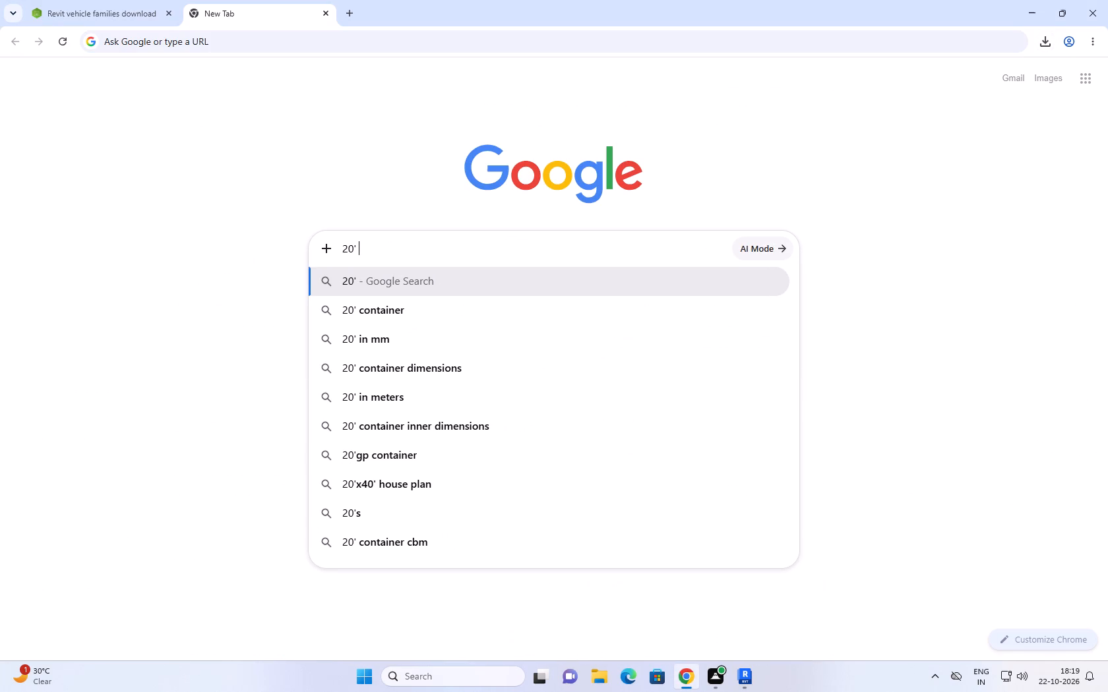
{"action": "type", "text": "gate"}
{"action": "key", "text": "space"}
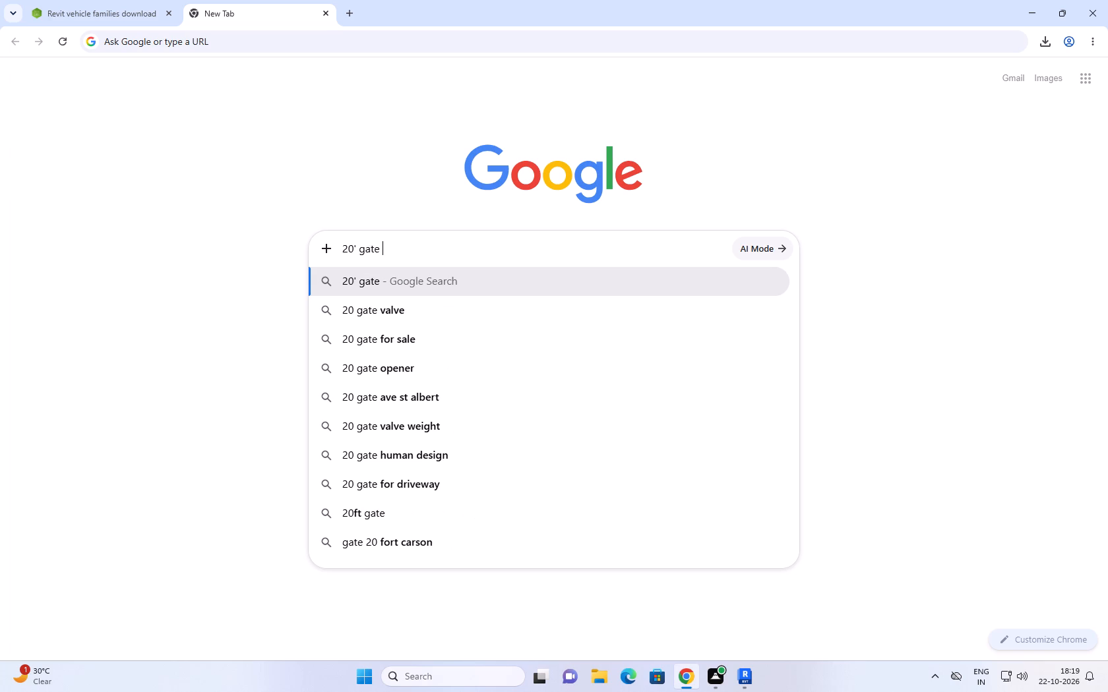
{"action": "key", "text": "f"}
{"action": "type", "text": "ot"}
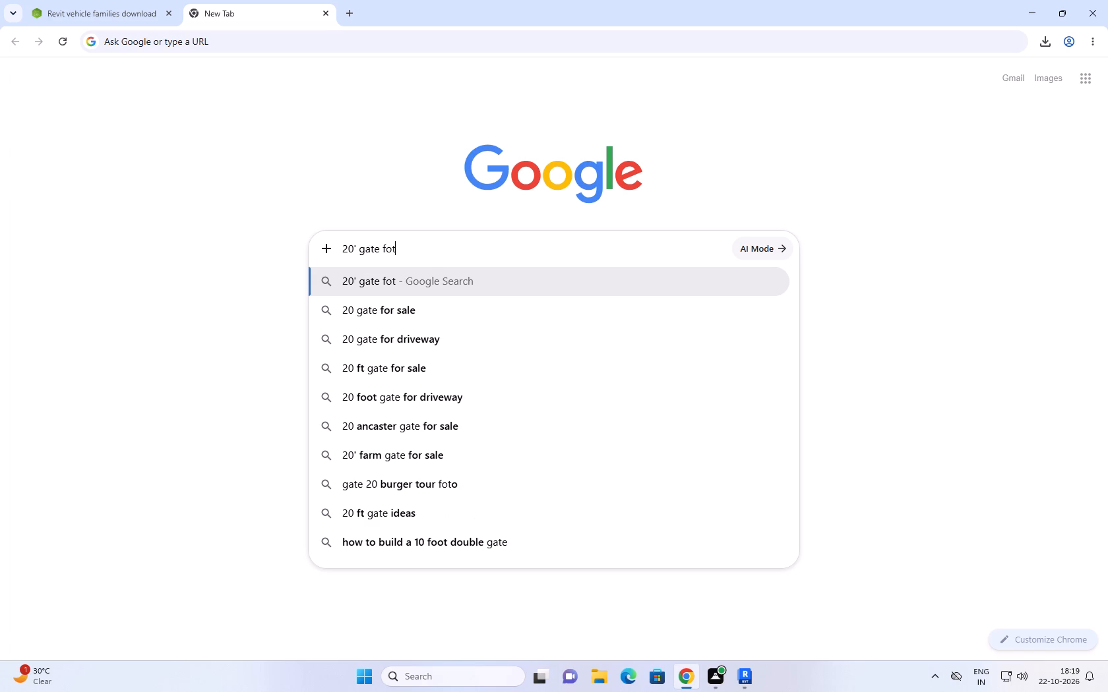
{"action": "key", "text": "BackSpace"}
{"action": "type", "text": "r revit"}
{"action": "key", "text": "space"}
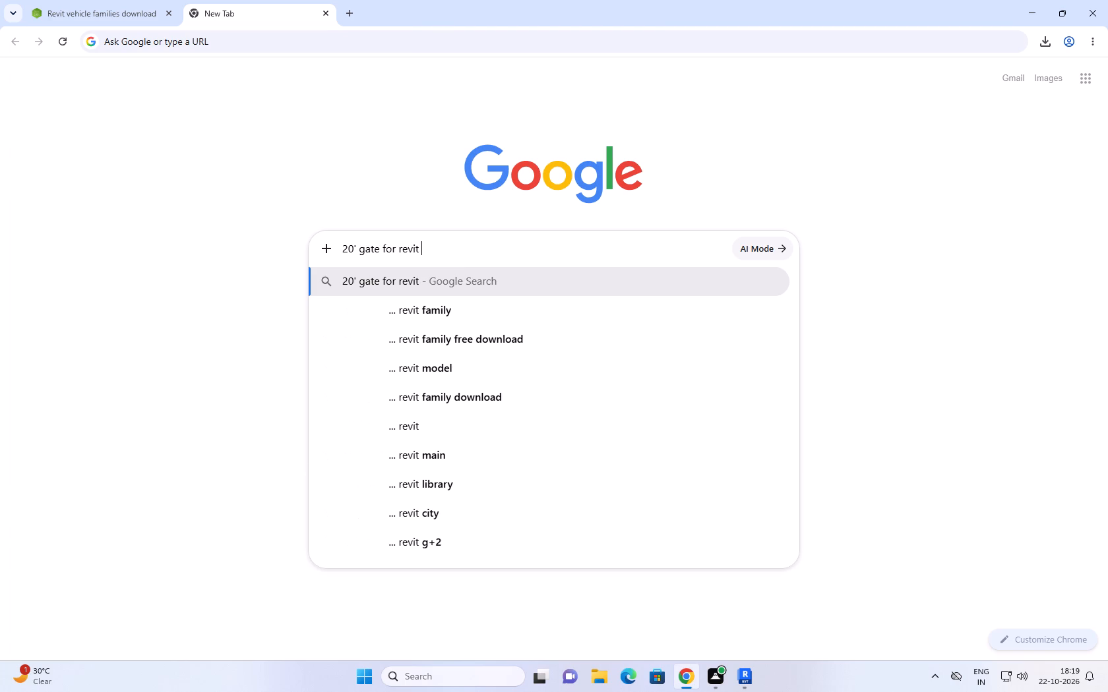
{"action": "left_click", "coordinate": [458, 329]}
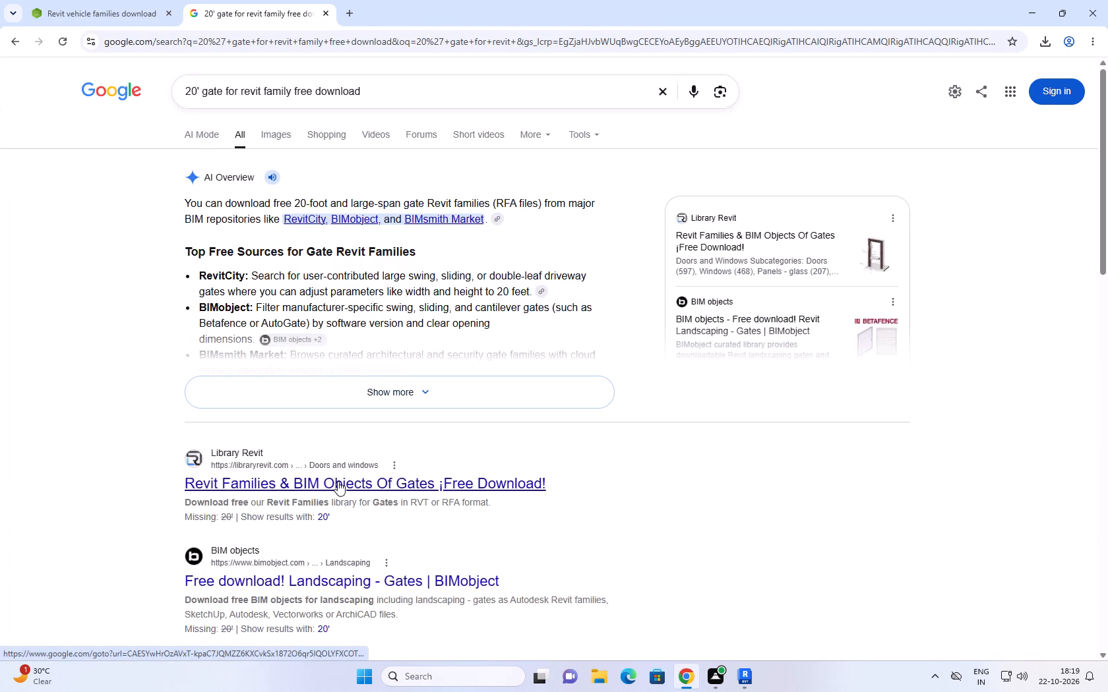
Open Library Revit's Gates page from the search results and look through its gate families for a suitable entrance gate.
{"action": "left_click", "coordinate": [338, 481]}
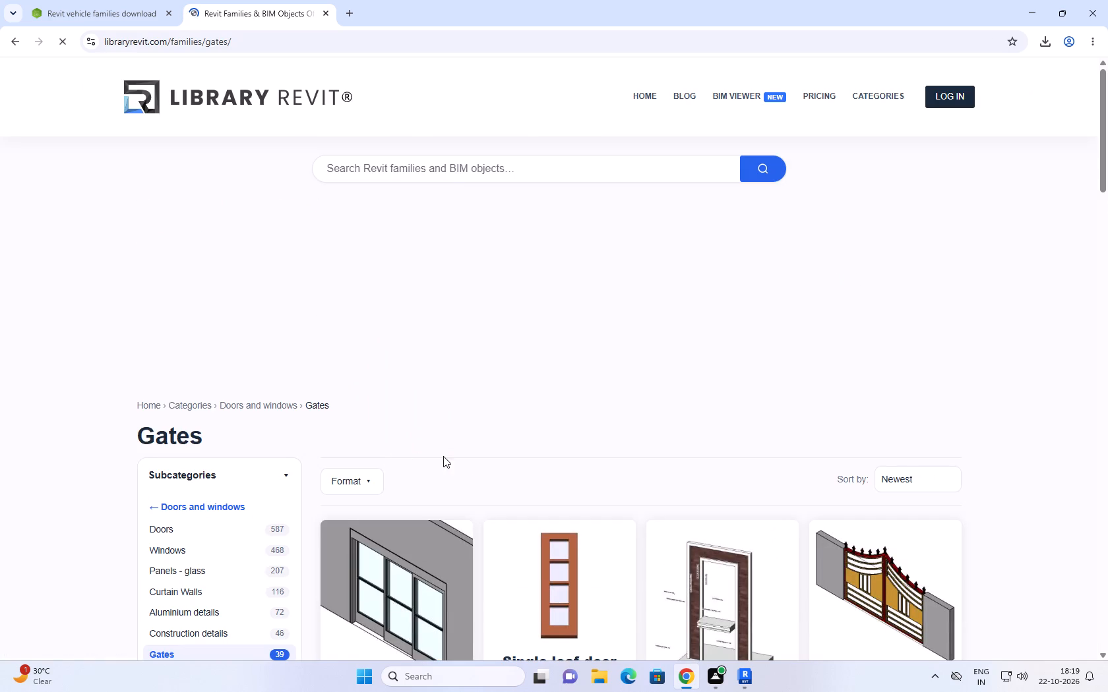
{"action": "scroll", "coordinate": [496, 490], "scroll_direction": "down", "scroll_amount": 2}
{"action": "middle_click_drag", "start_coordinate": [543, 505], "coordinate": [510, 411]}
{"action": "scroll", "coordinate": [610, 469], "scroll_direction": "down", "scroll_amount": 2}
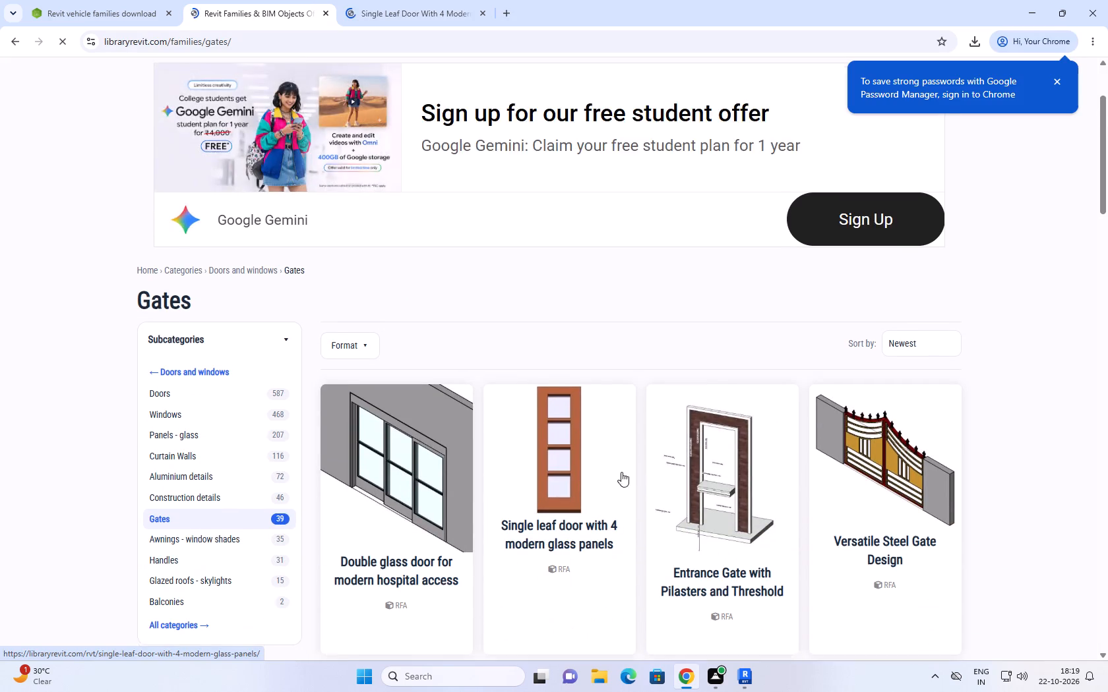
{"action": "scroll", "coordinate": [873, 384], "scroll_direction": "down", "scroll_amount": 3}
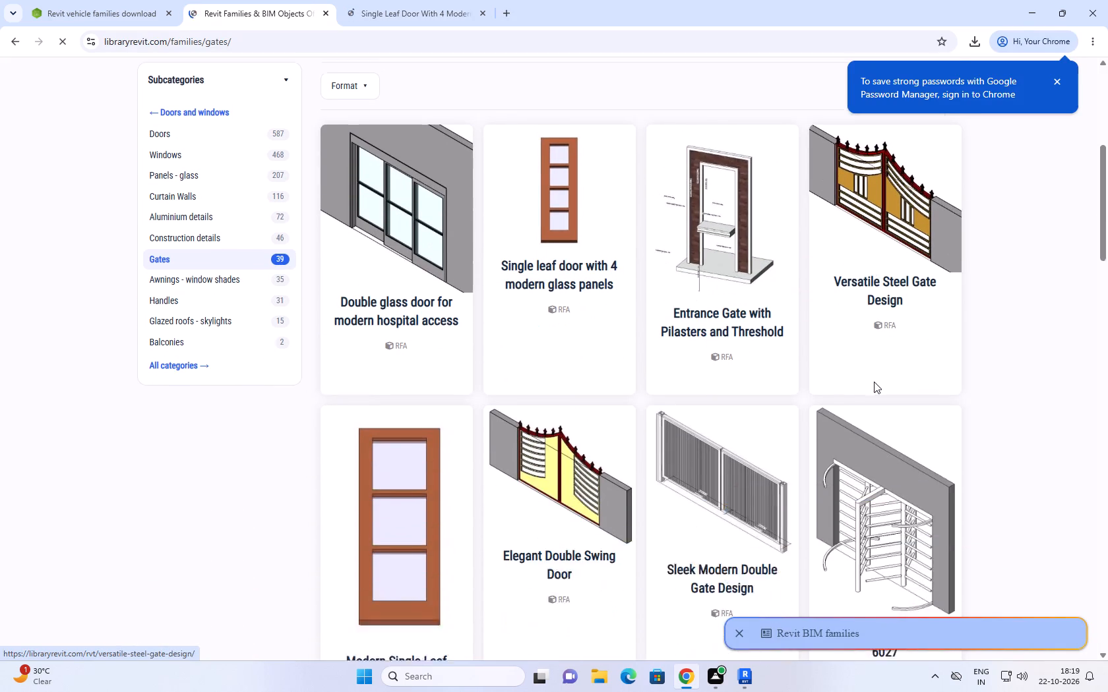
{"action": "scroll", "coordinate": [874, 382], "scroll_direction": "down", "scroll_amount": 3}
{"action": "scroll", "coordinate": [773, 399], "scroll_direction": "down", "scroll_amount": 2}
{"action": "scroll", "coordinate": [681, 411], "scroll_direction": "down", "scroll_amount": 1}
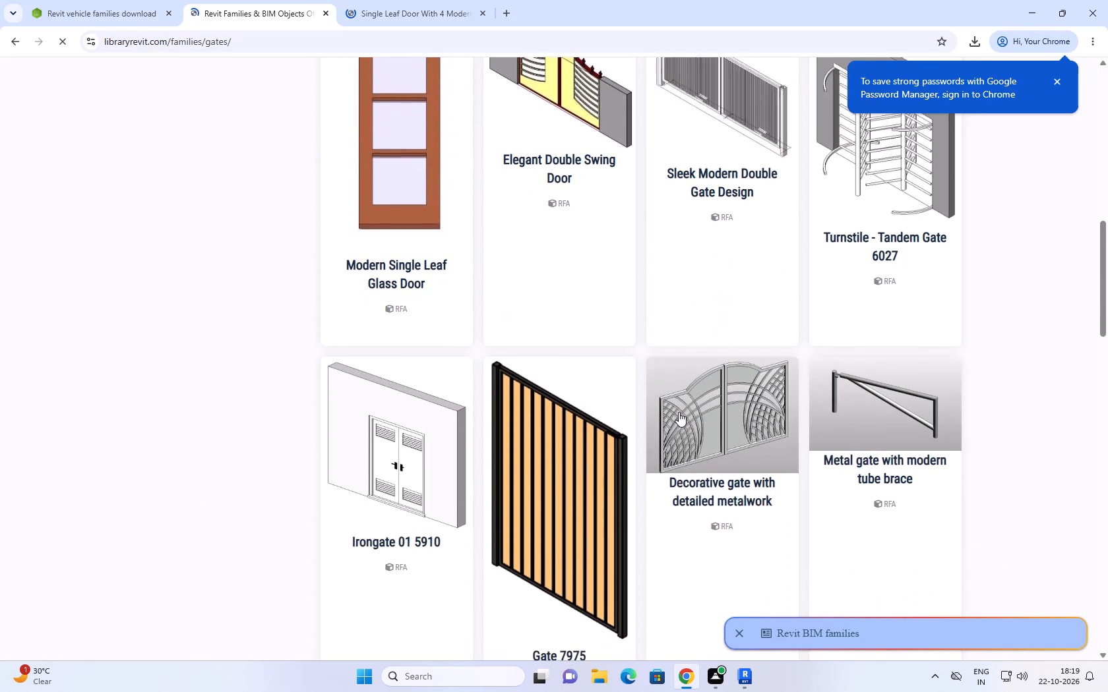
{"action": "scroll", "coordinate": [696, 388], "scroll_direction": "down", "scroll_amount": 7}
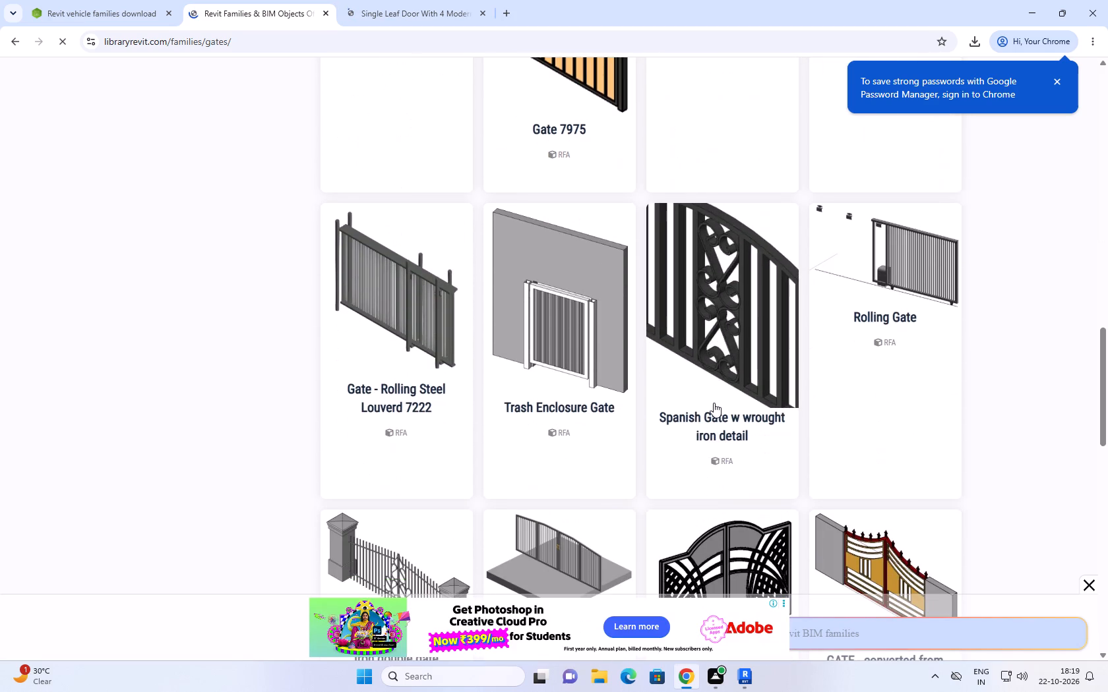
{"action": "scroll", "coordinate": [714, 404], "scroll_direction": "down", "scroll_amount": 5}
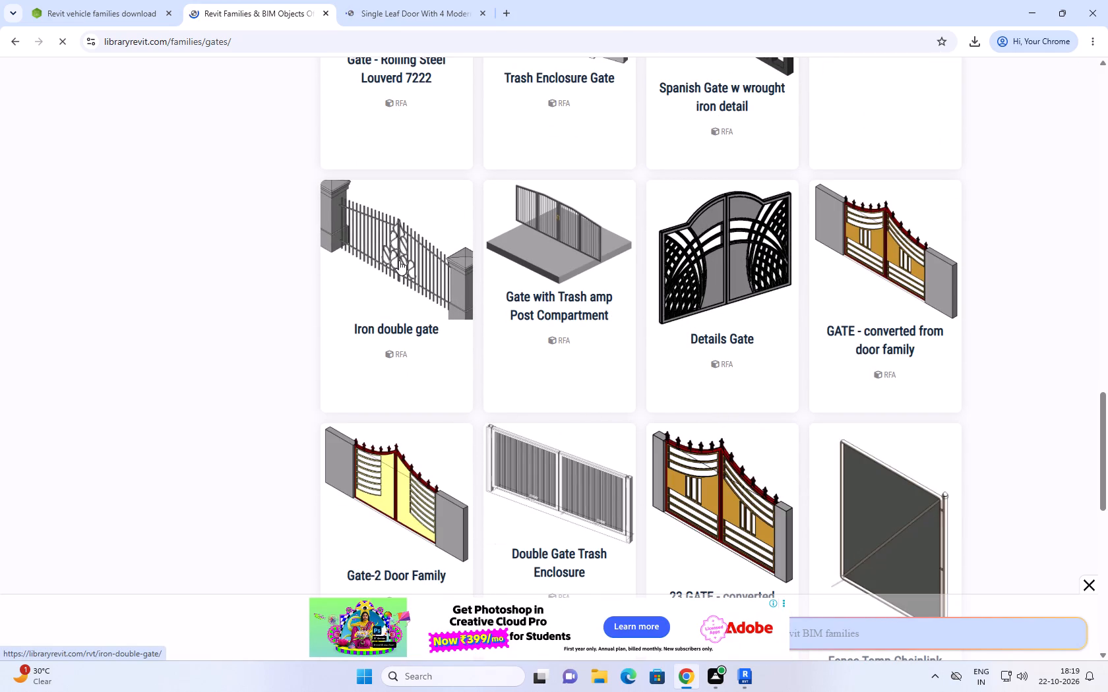
{"action": "scroll", "coordinate": [436, 349], "scroll_direction": "down", "scroll_amount": 9}
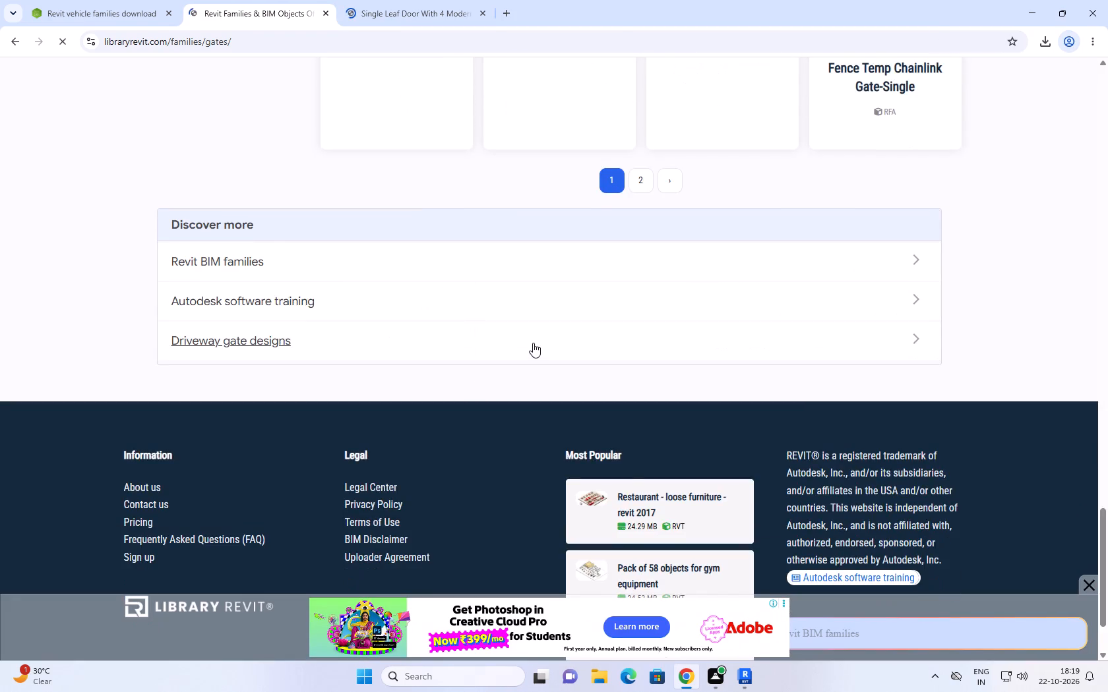
{"action": "scroll", "coordinate": [532, 343], "scroll_direction": "up", "scroll_amount": 9}
Open the Iron double gate family page, dismissing the advertisement, and examine the gate and its related families.
{"action": "left_click", "coordinate": [396, 289]}
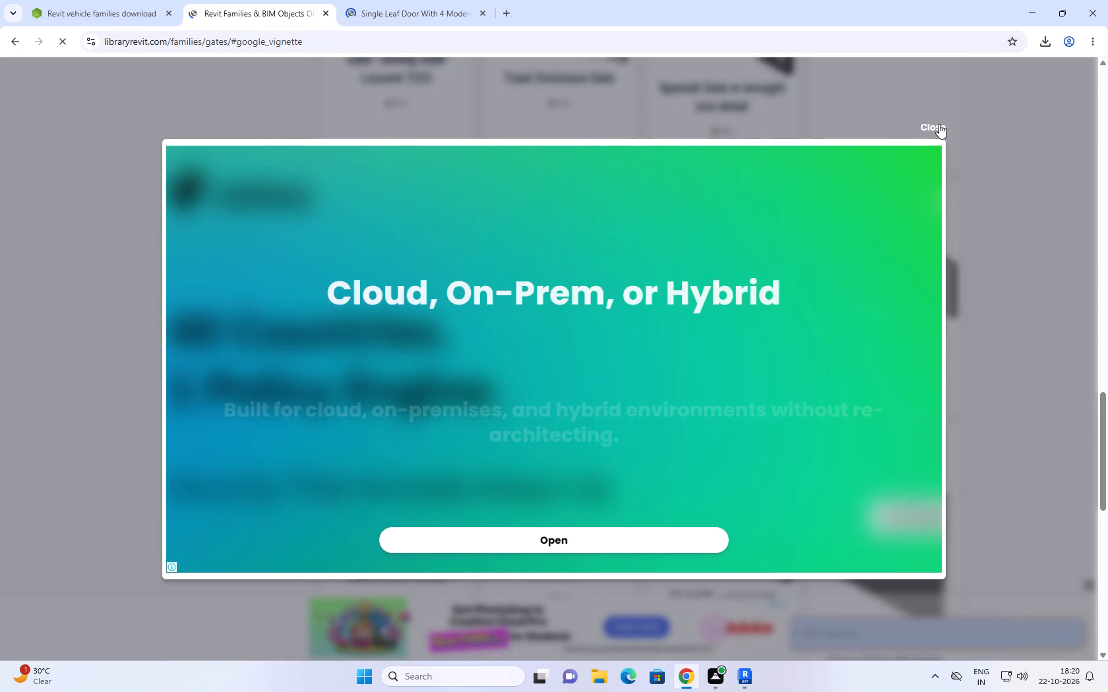
{"action": "left_click", "coordinate": [939, 124]}
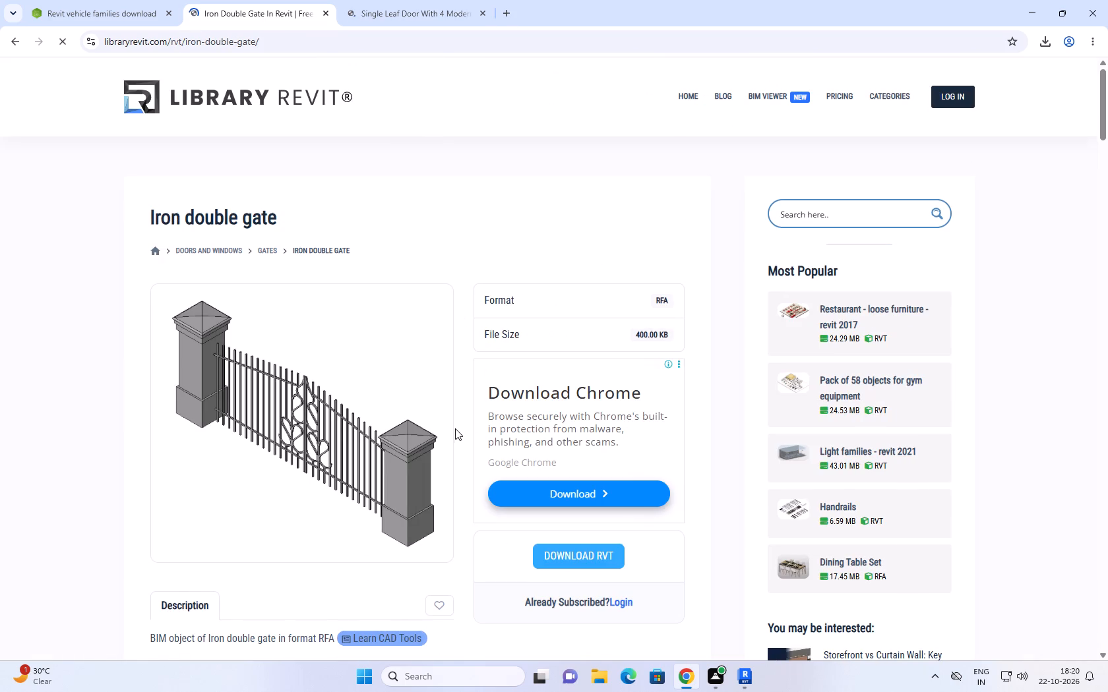
{"action": "middle_click_drag", "start_coordinate": [455, 424], "coordinate": [469, 355]}
{"action": "scroll", "coordinate": [406, 377], "scroll_direction": "down", "scroll_amount": 2}
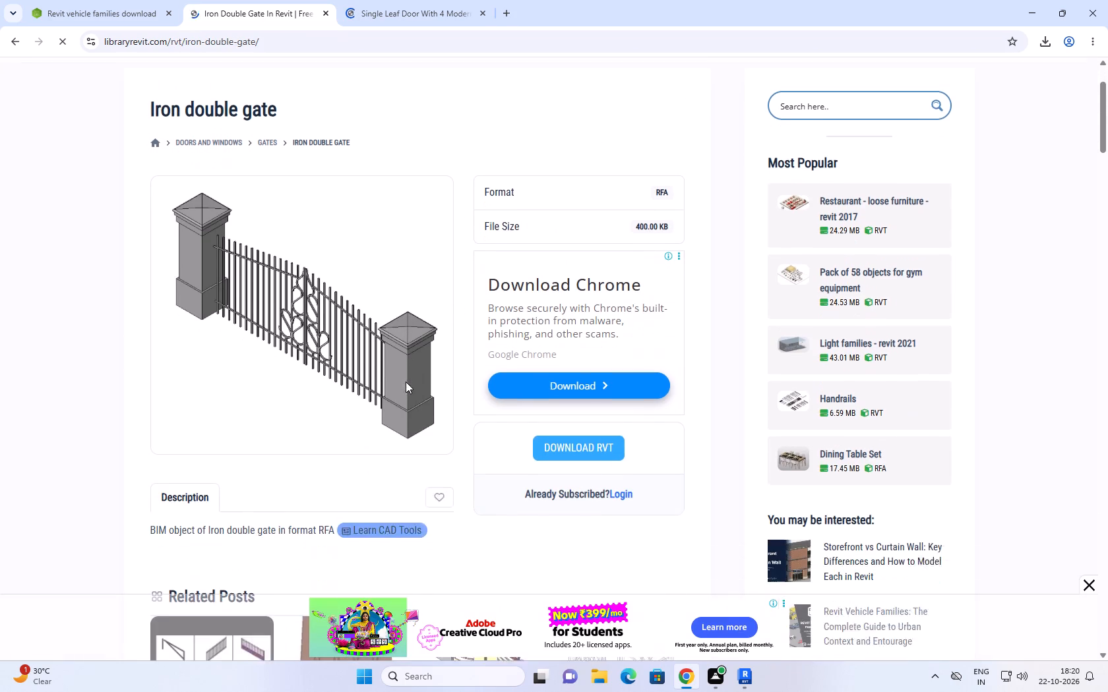
{"action": "scroll", "coordinate": [406, 392], "scroll_direction": "down", "scroll_amount": 4}
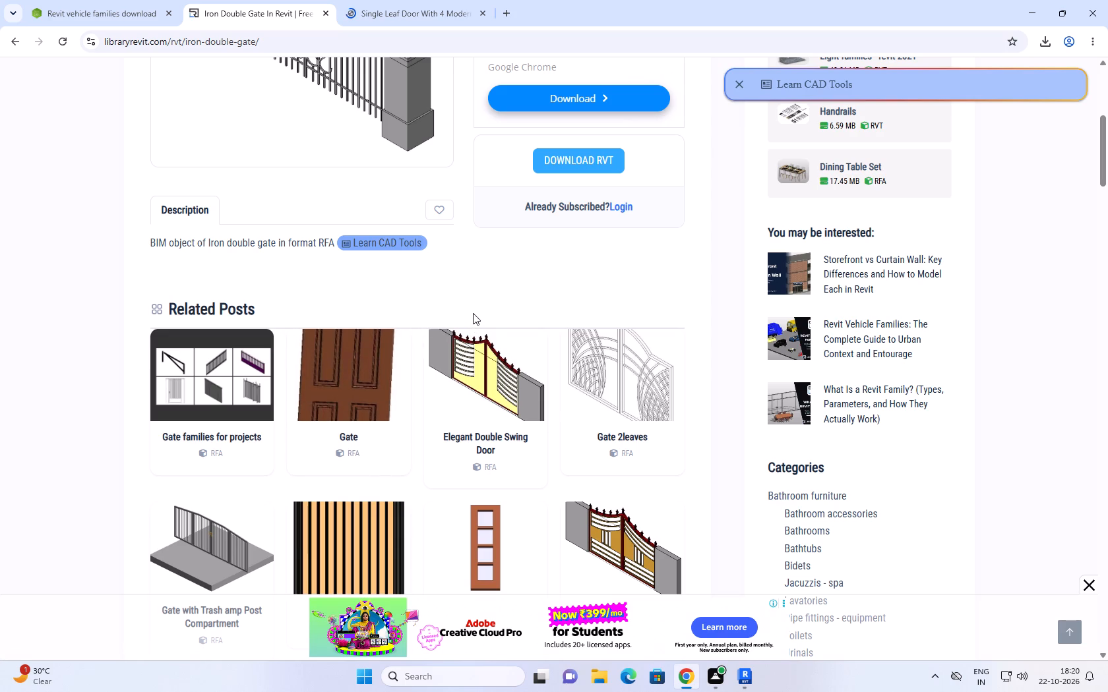
{"action": "scroll", "coordinate": [476, 290], "scroll_direction": "down", "scroll_amount": 1}
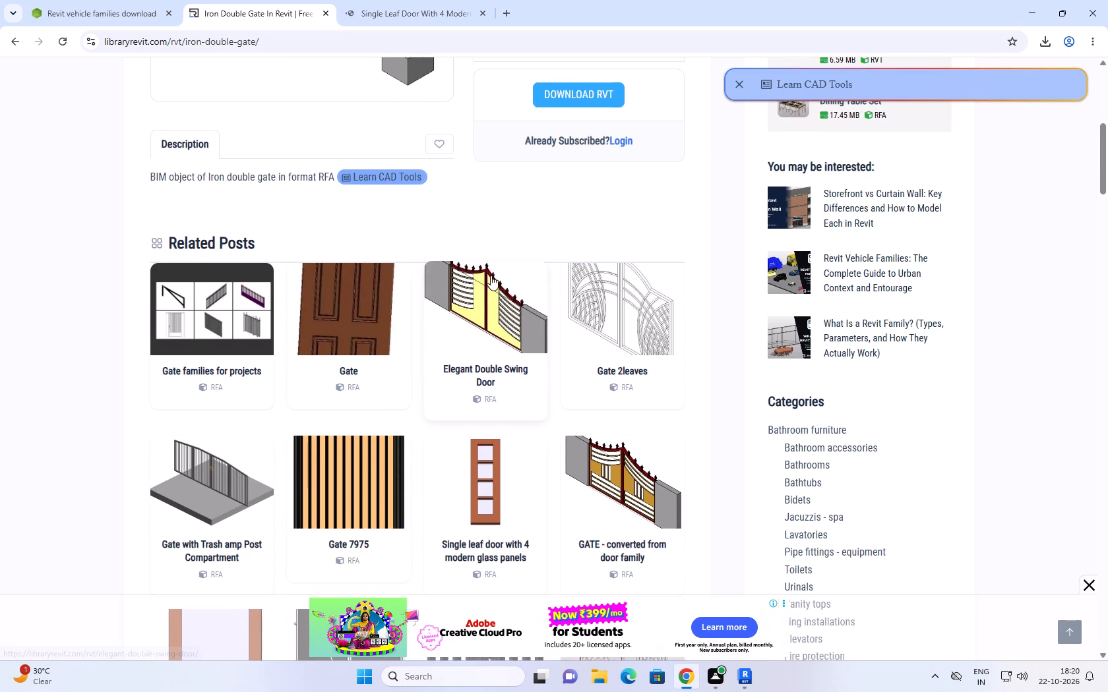
{"action": "scroll", "coordinate": [491, 275], "scroll_direction": "down", "scroll_amount": 2}
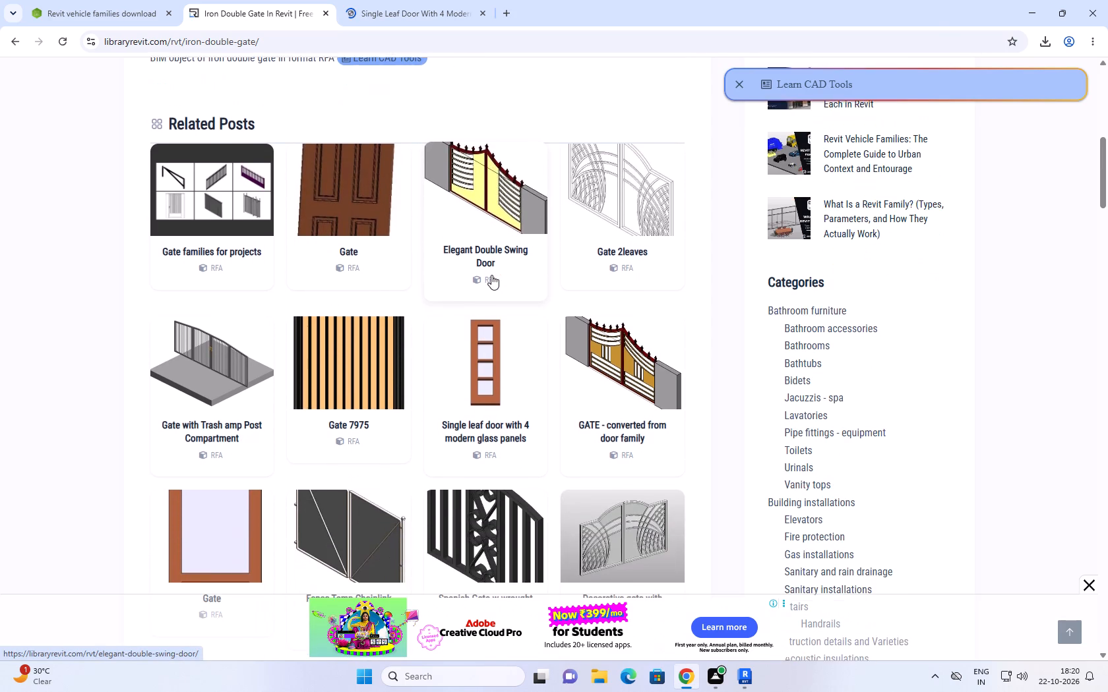
{"action": "scroll", "coordinate": [491, 275], "scroll_direction": "down", "scroll_amount": 3}
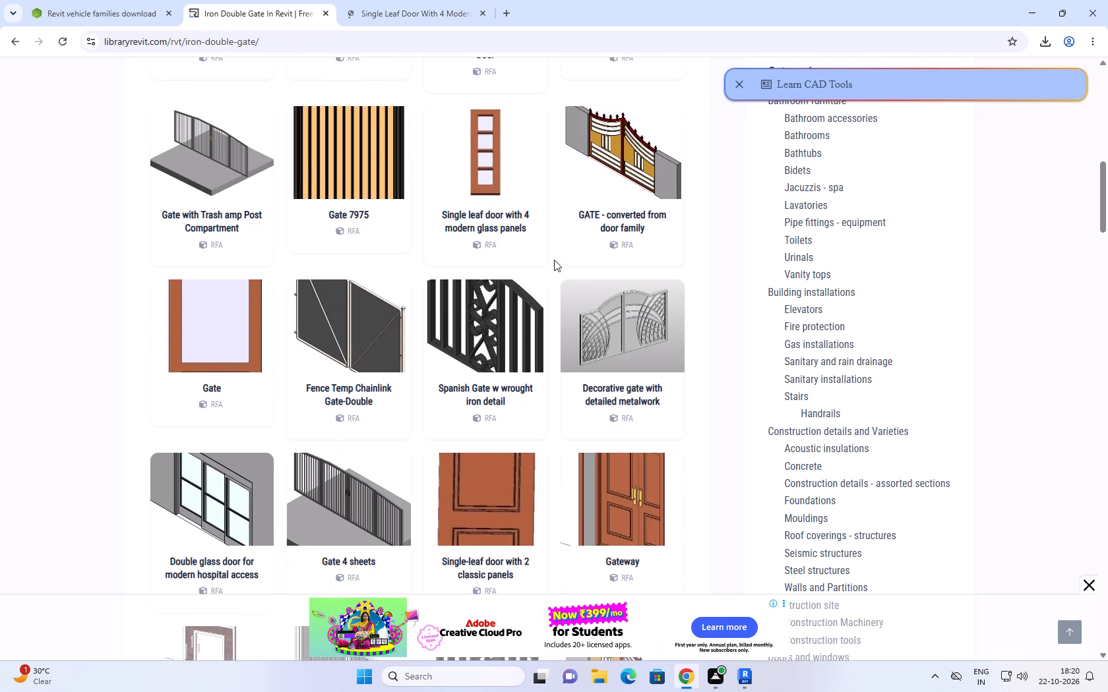
{"action": "scroll", "coordinate": [561, 256], "scroll_direction": "down", "scroll_amount": 2}
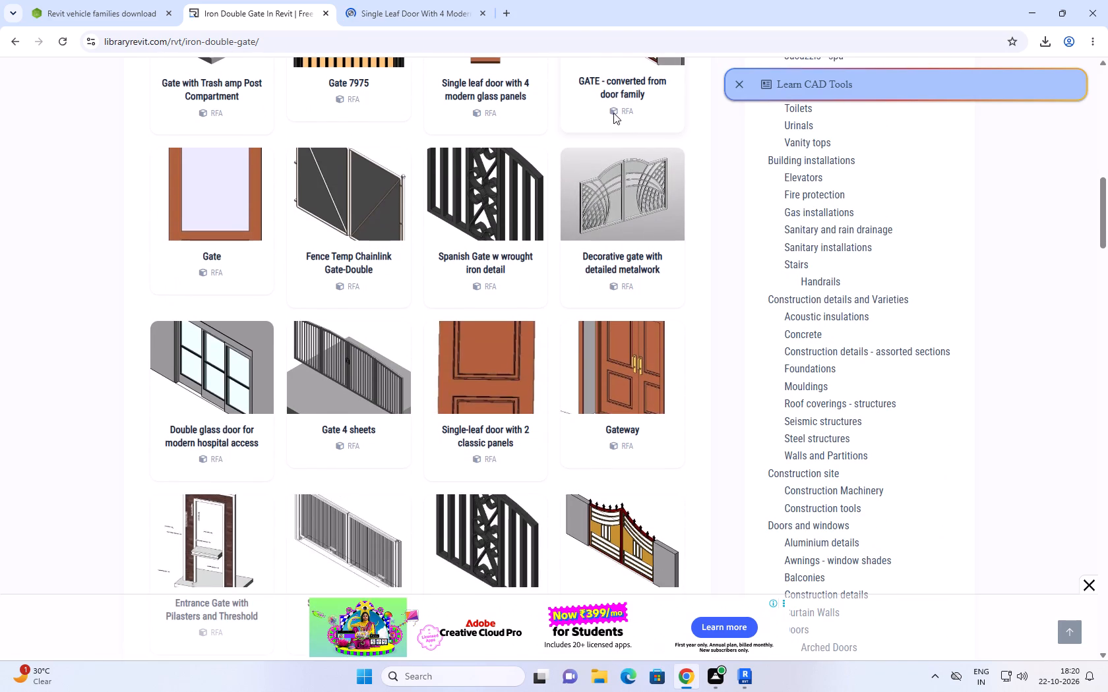
Try to open the related "GATE - converted from door family" listing, and review the Iron double gate page again.
{"action": "left_click", "coordinate": [612, 111]}
{"action": "scroll", "coordinate": [617, 127], "scroll_direction": "up", "scroll_amount": 6}
{"action": "scroll", "coordinate": [603, 185], "scroll_direction": "up", "scroll_amount": 7}
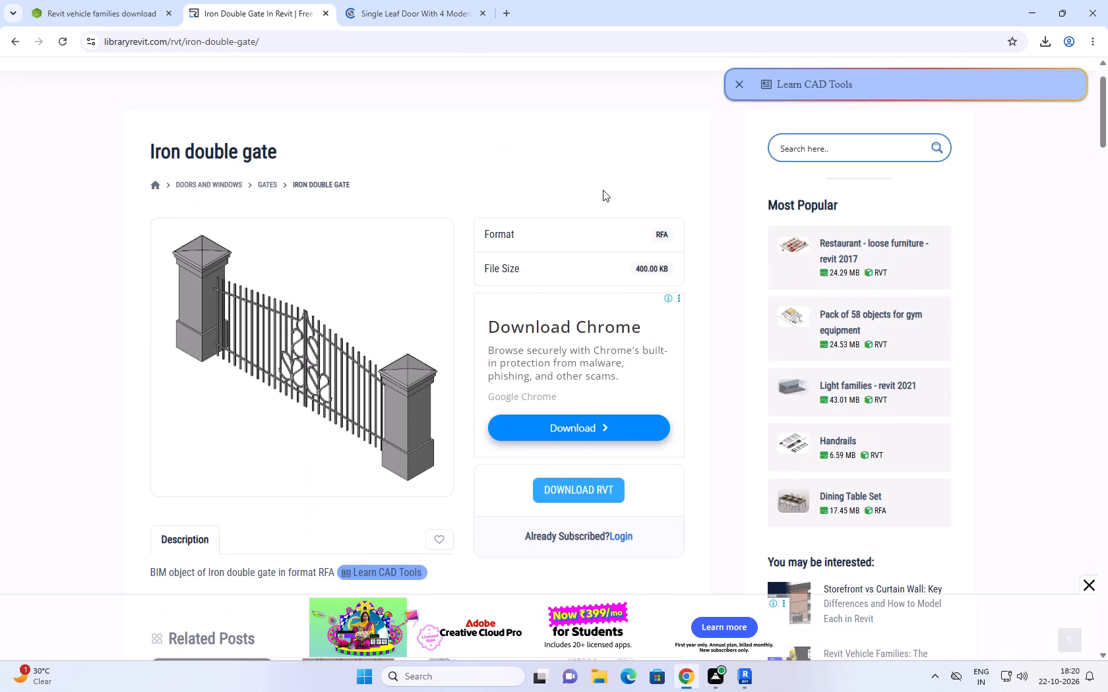
{"action": "scroll", "coordinate": [603, 190], "scroll_direction": "up", "scroll_amount": 6}
{"action": "scroll", "coordinate": [578, 201], "scroll_direction": "down", "scroll_amount": 6}
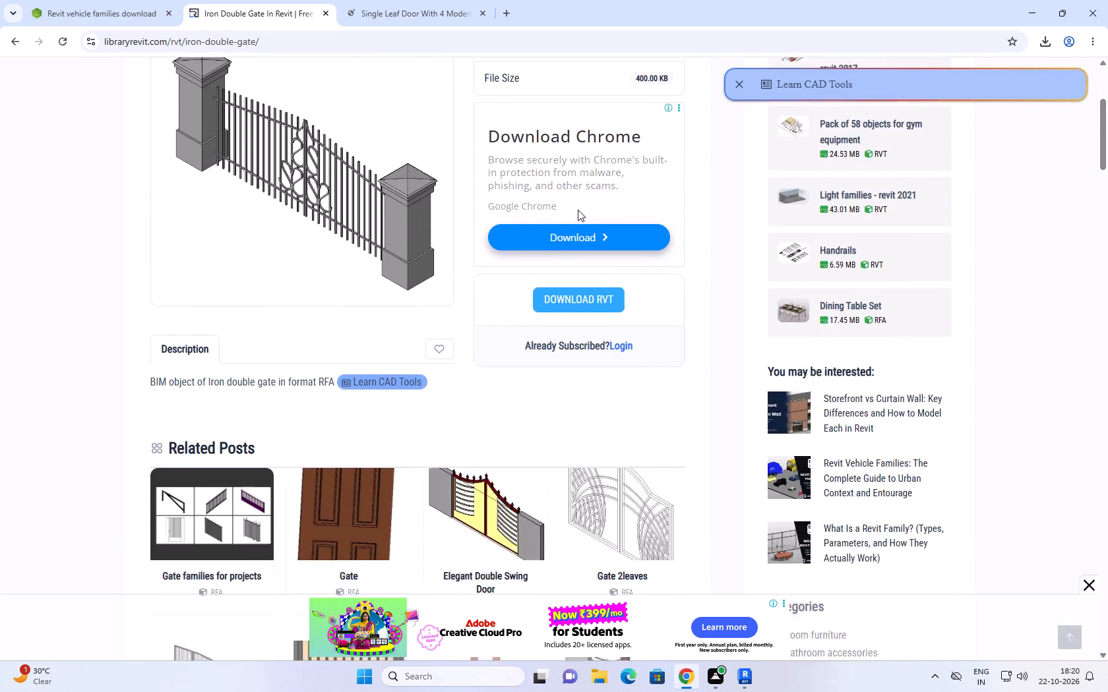
{"action": "scroll", "coordinate": [580, 222], "scroll_direction": "down", "scroll_amount": 4}
{"action": "scroll", "coordinate": [593, 246], "scroll_direction": "up", "scroll_amount": 12}
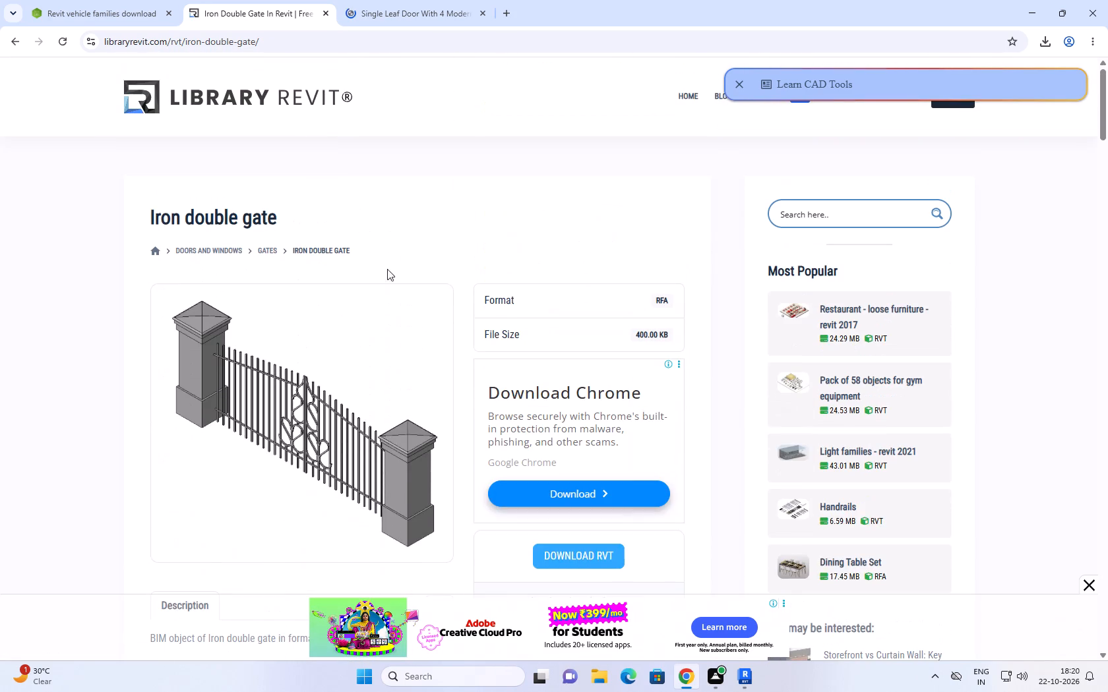
{"action": "left_click", "coordinate": [257, 12]}
{"action": "scroll", "coordinate": [363, 136], "scroll_direction": "up", "scroll_amount": 6}
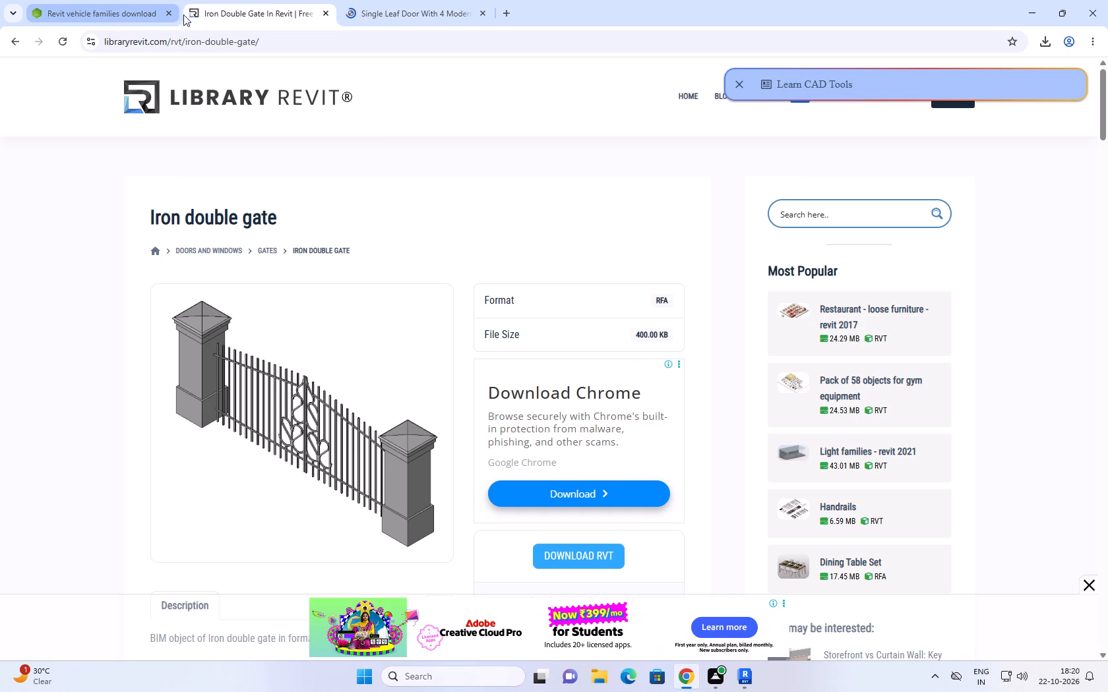
{"action": "left_click", "coordinate": [255, 16]}
{"action": "scroll", "coordinate": [508, 287], "scroll_direction": "down", "scroll_amount": 4}
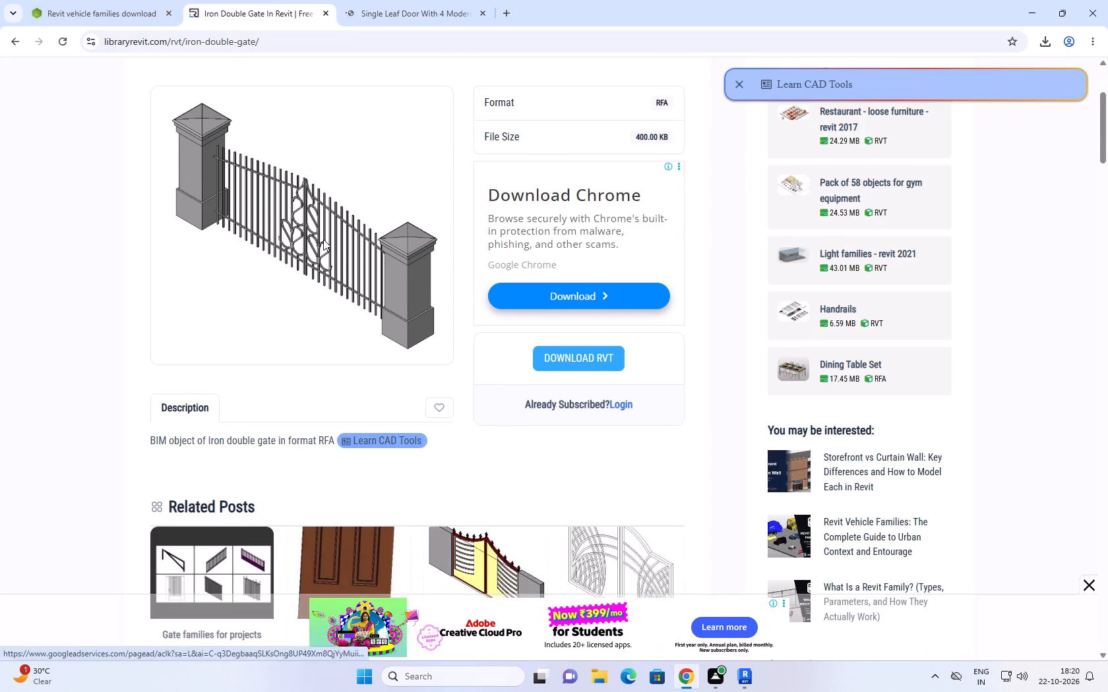
Go back to the Gates listing, look over its first entries again, and close Chrome to return to the Revit model.
{"action": "left_click", "coordinate": [20, 42]}
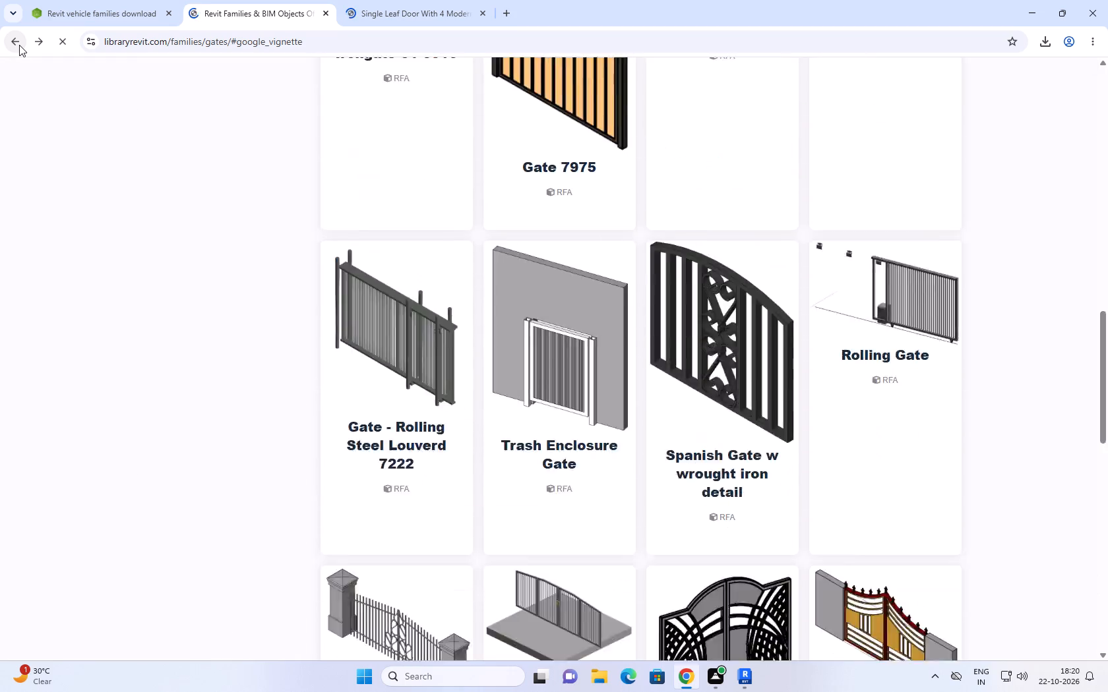
{"action": "scroll", "coordinate": [411, 292], "scroll_direction": "up", "scroll_amount": 20}
{"action": "scroll", "coordinate": [411, 292], "scroll_direction": "up", "scroll_amount": 4}
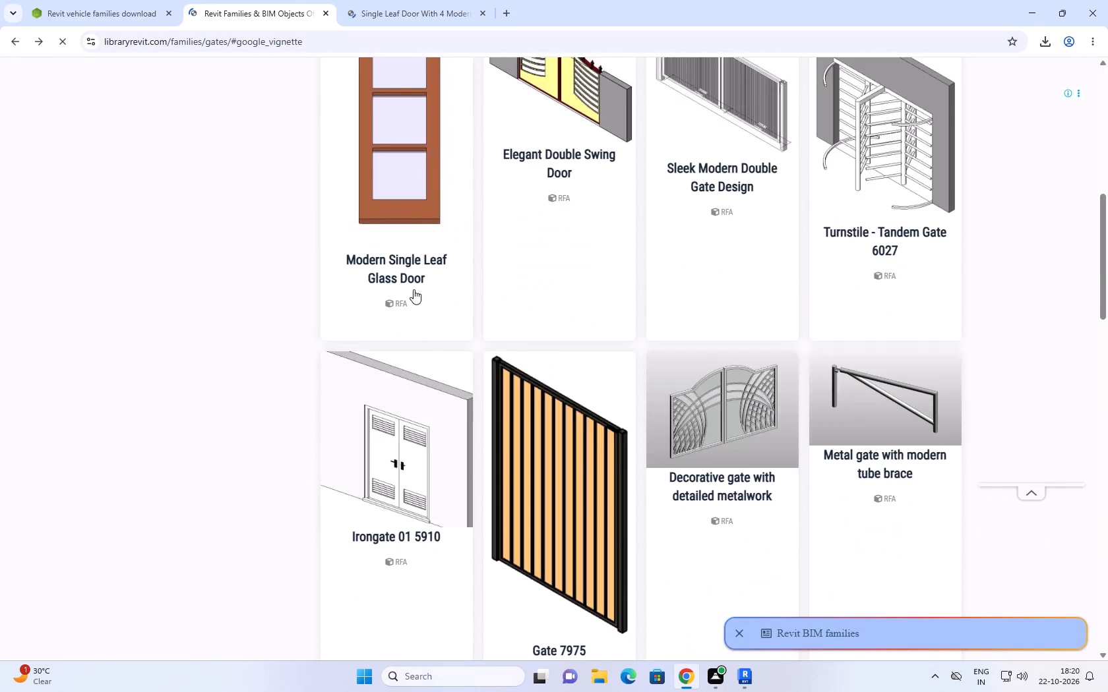
{"action": "scroll", "coordinate": [414, 289], "scroll_direction": "up", "scroll_amount": 10}
{"action": "left_click", "coordinate": [508, 171]}
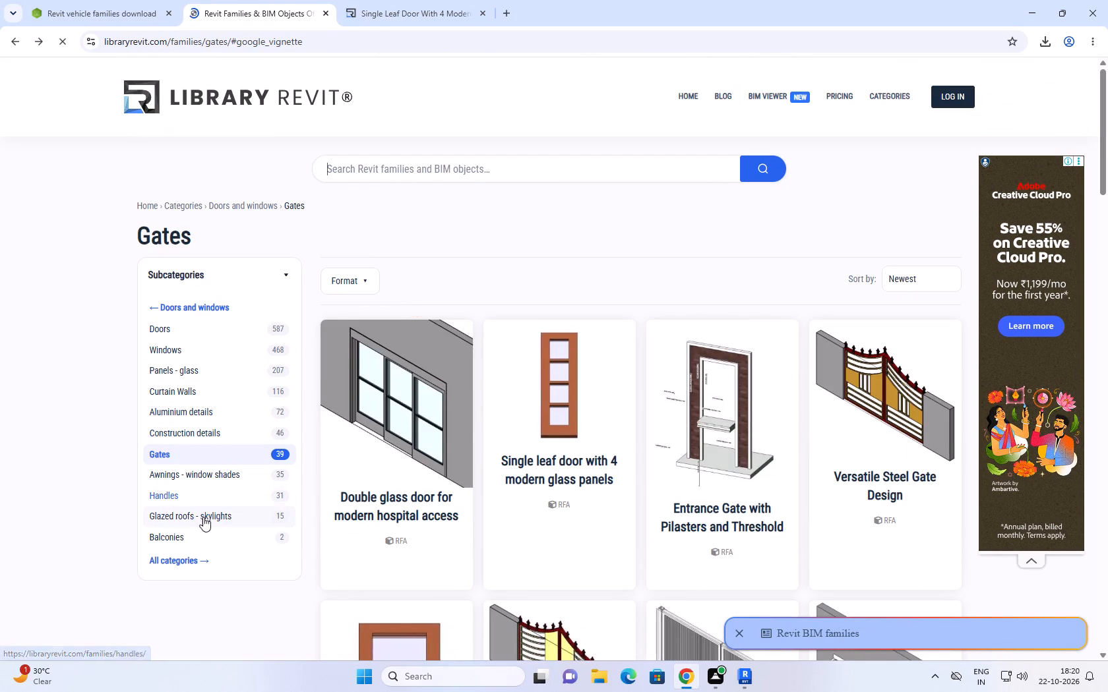
{"action": "left_click", "coordinate": [1084, 18]}
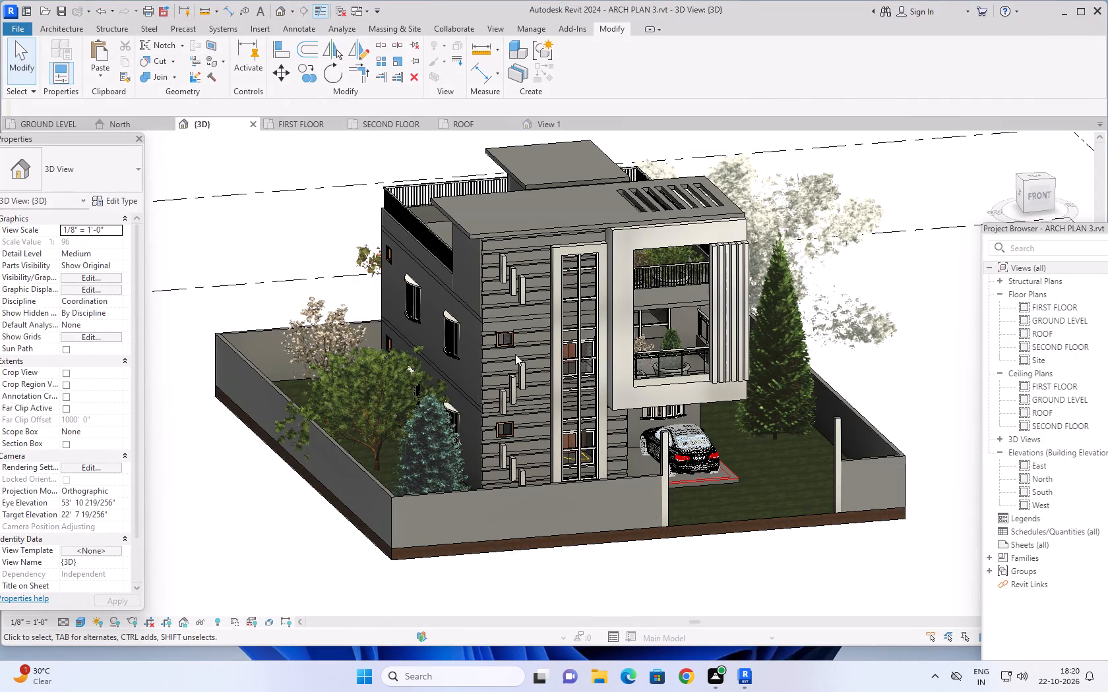
Switch to Chrome and search Google for "20' gate for revit family free download jpg free download".
{"action": "middle_click_drag", "start_coordinate": [733, 537], "coordinate": [689, 489]}
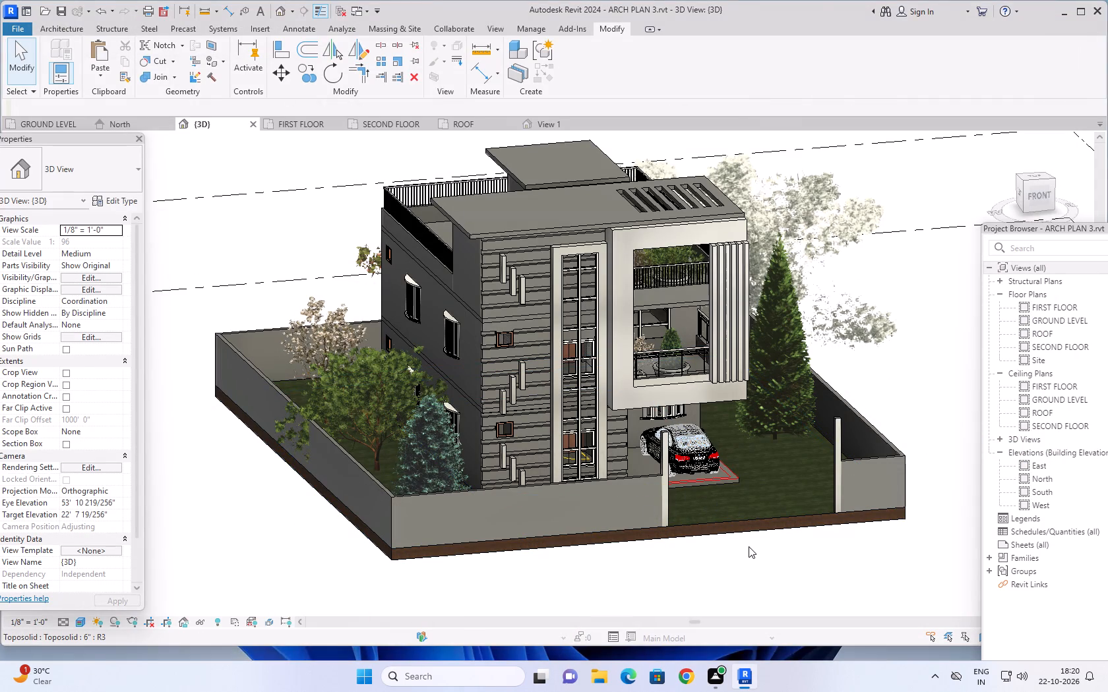
{"action": "left_click", "coordinate": [690, 674]}
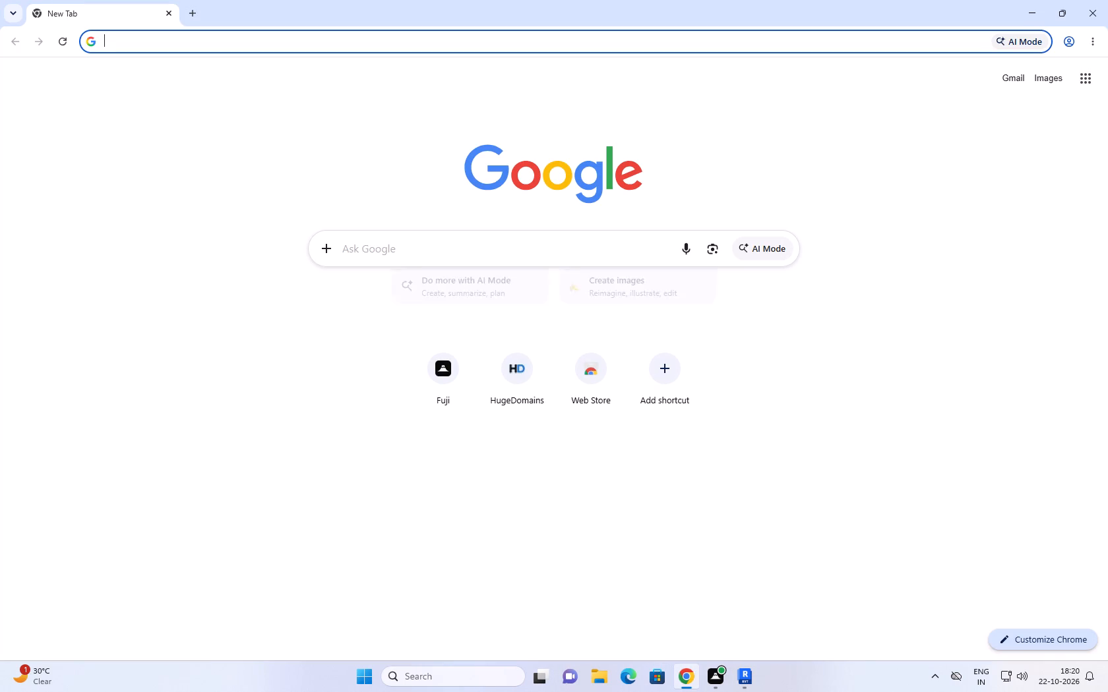
{"action": "left_click", "coordinate": [422, 257]}
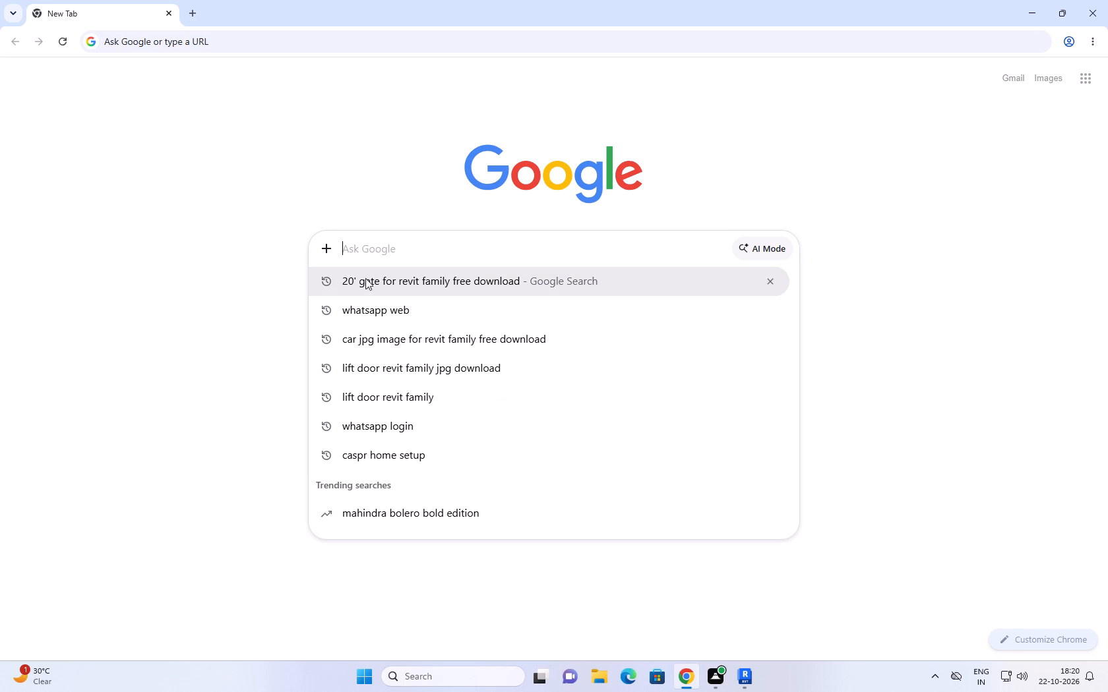
{"action": "left_click", "coordinate": [414, 285]}
{"action": "left_click", "coordinate": [418, 80]}
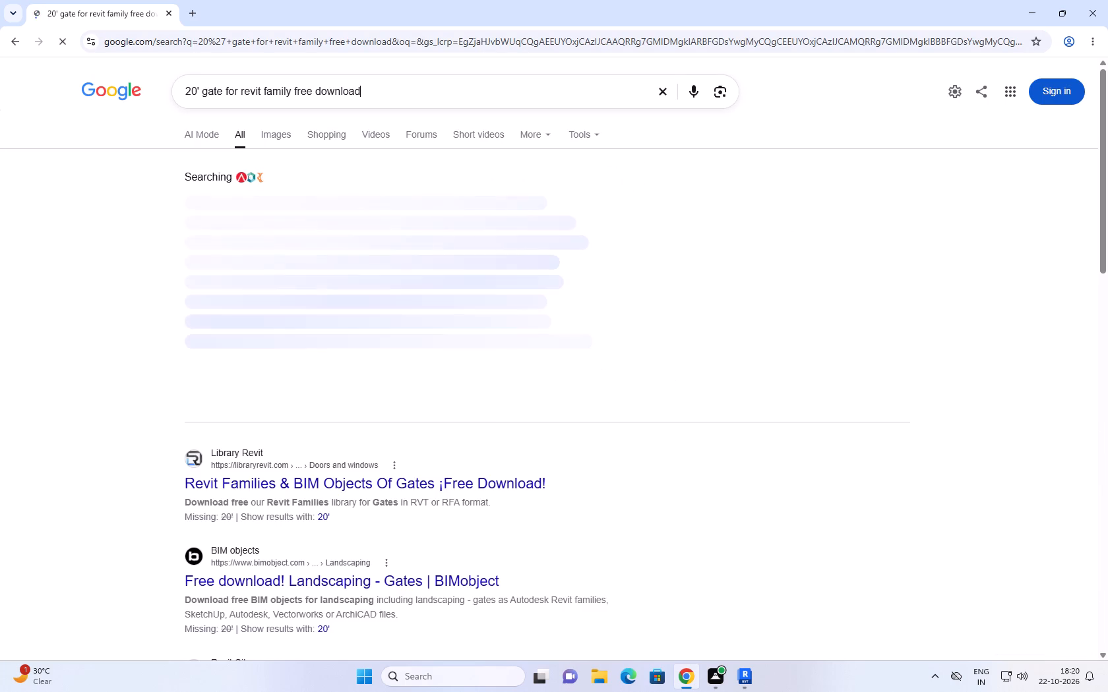
{"action": "key", "text": "space"}
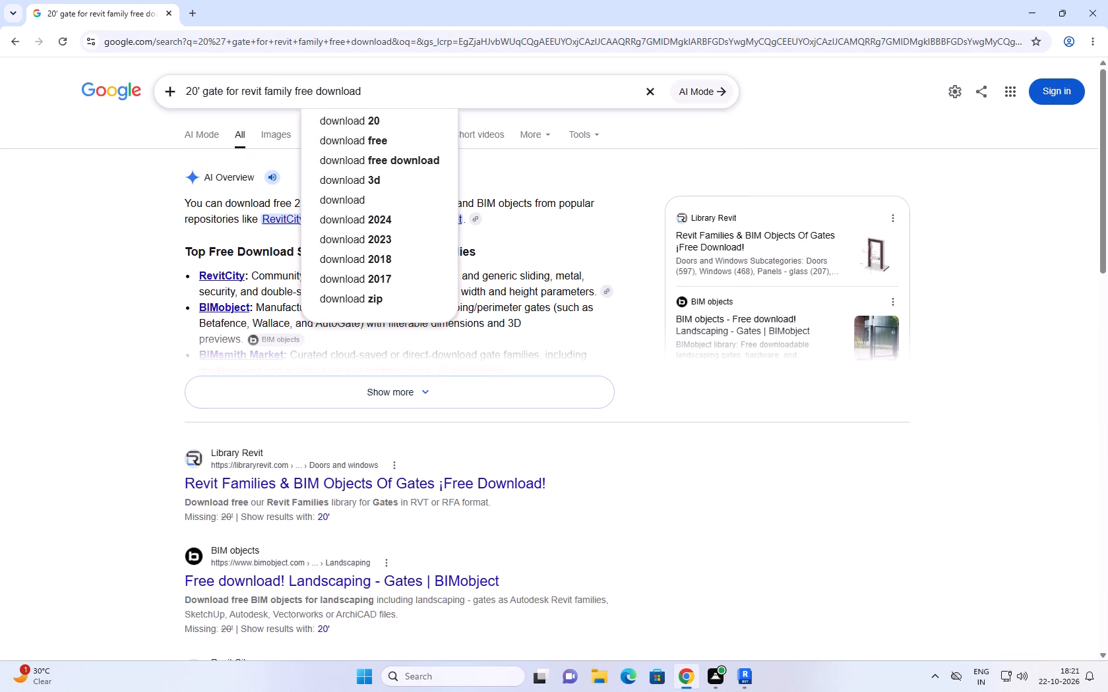
{"action": "type", "text": "jpe"}
{"action": "key", "text": "g"}
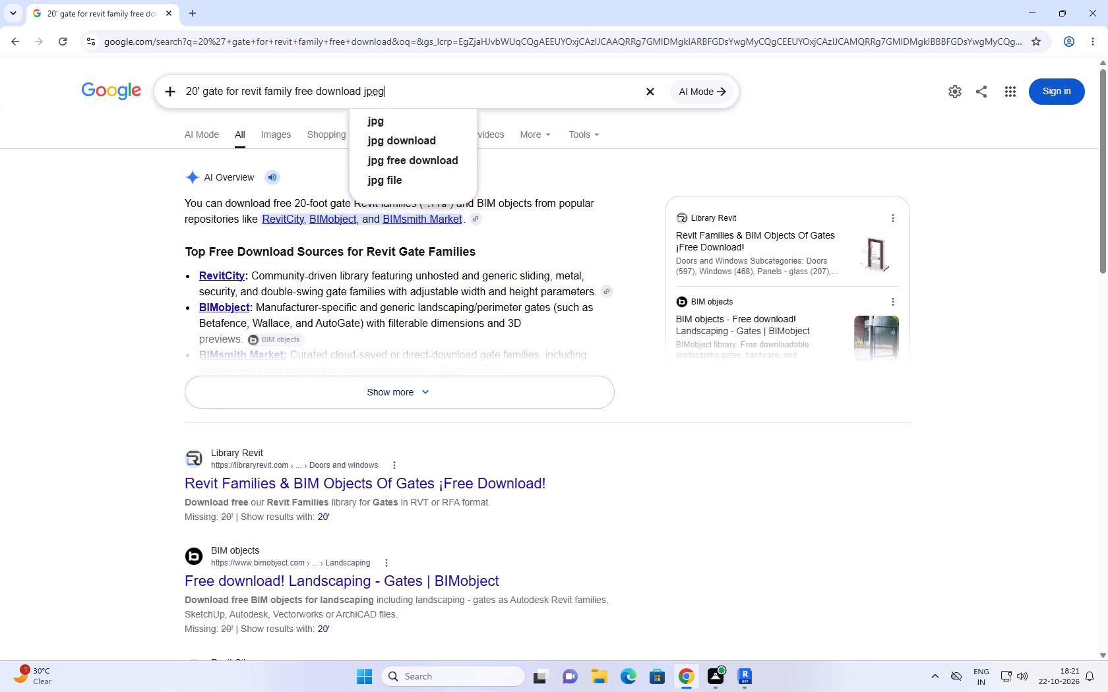
{"action": "left_click", "coordinate": [408, 162]}
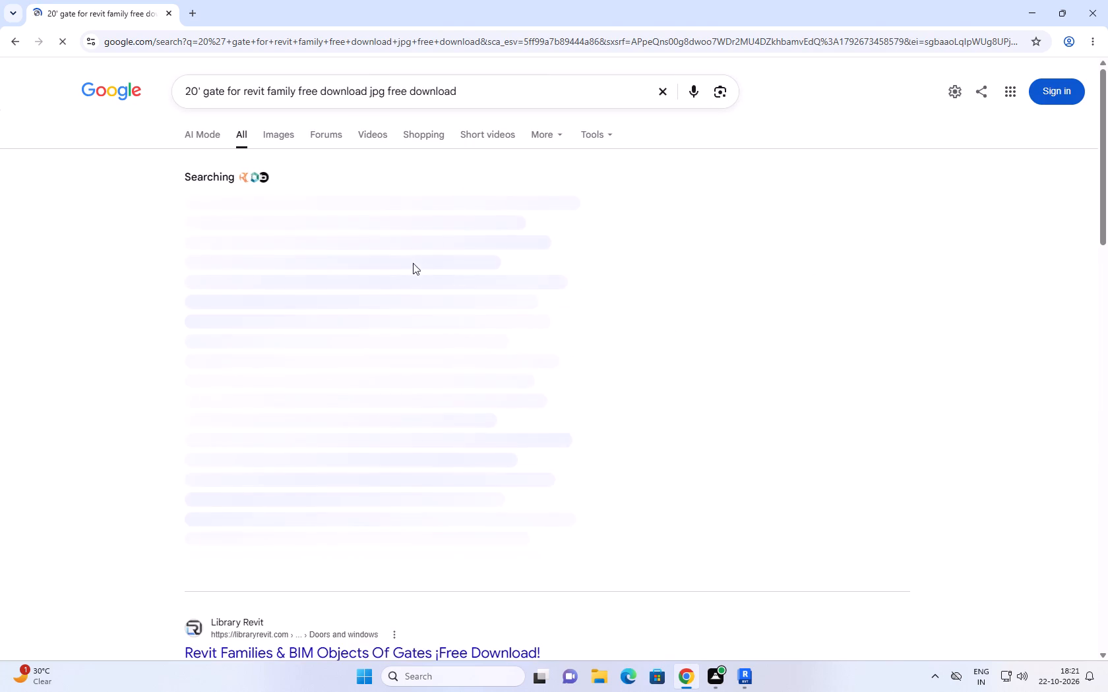
Open Library Revit's Gates listing from the search results and look through its gate families for a suitable entrance gate.
{"action": "scroll", "coordinate": [379, 353], "scroll_direction": "down", "scroll_amount": 2}
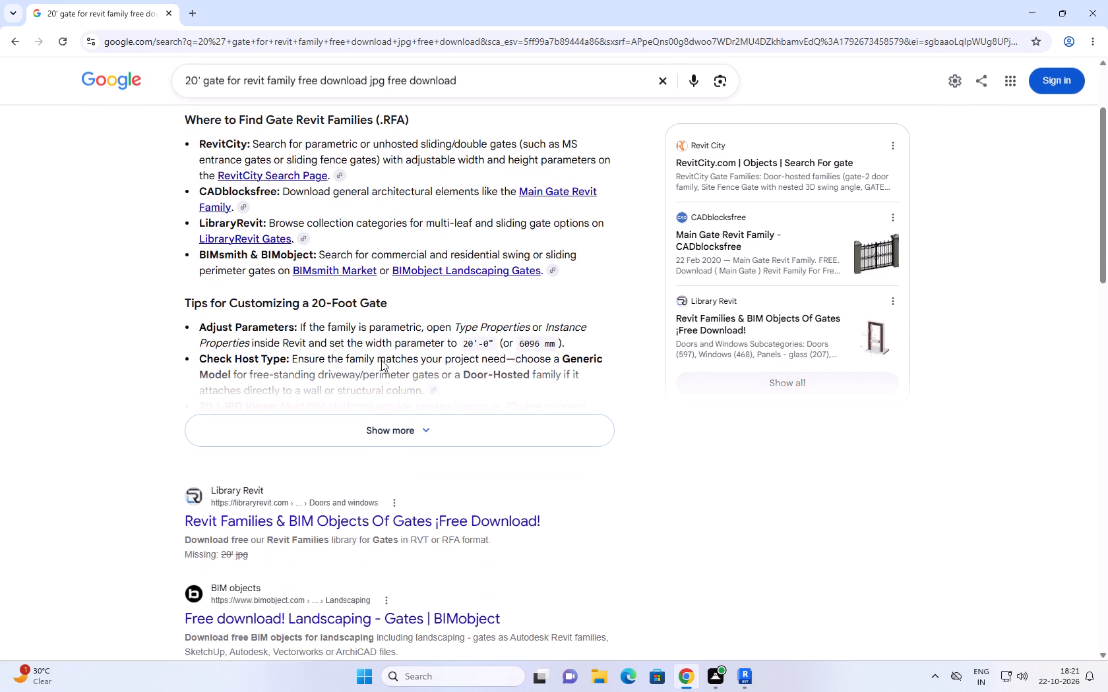
{"action": "scroll", "coordinate": [383, 367], "scroll_direction": "down", "scroll_amount": 2}
{"action": "scroll", "coordinate": [329, 409], "scroll_direction": "down", "scroll_amount": 1}
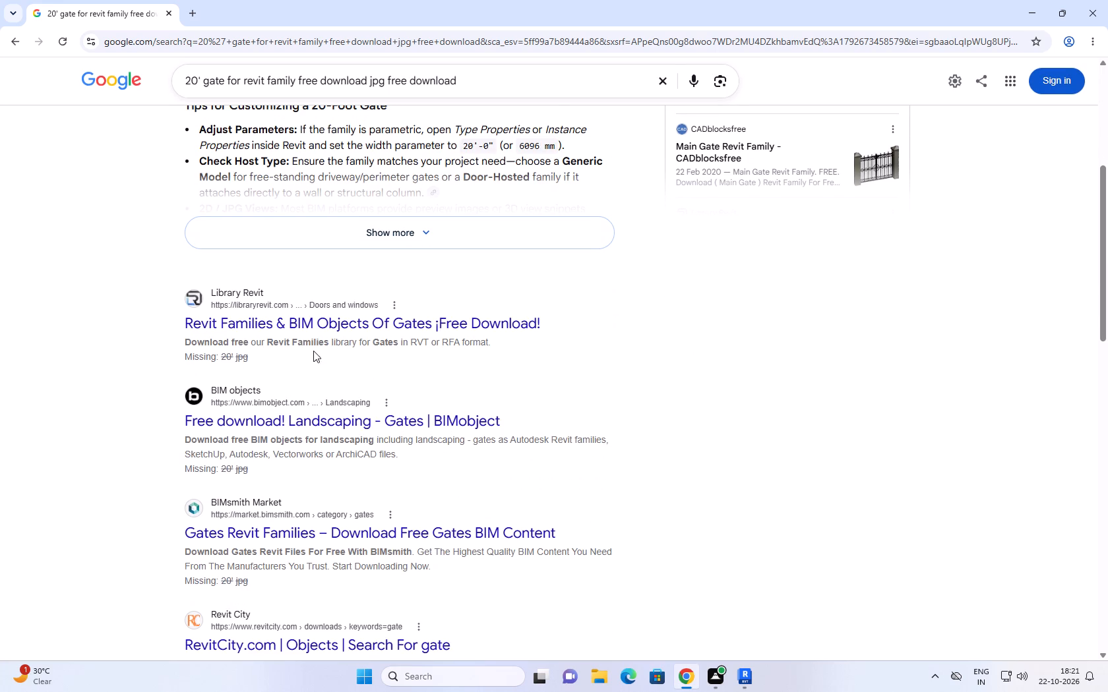
{"action": "left_click", "coordinate": [311, 326]}
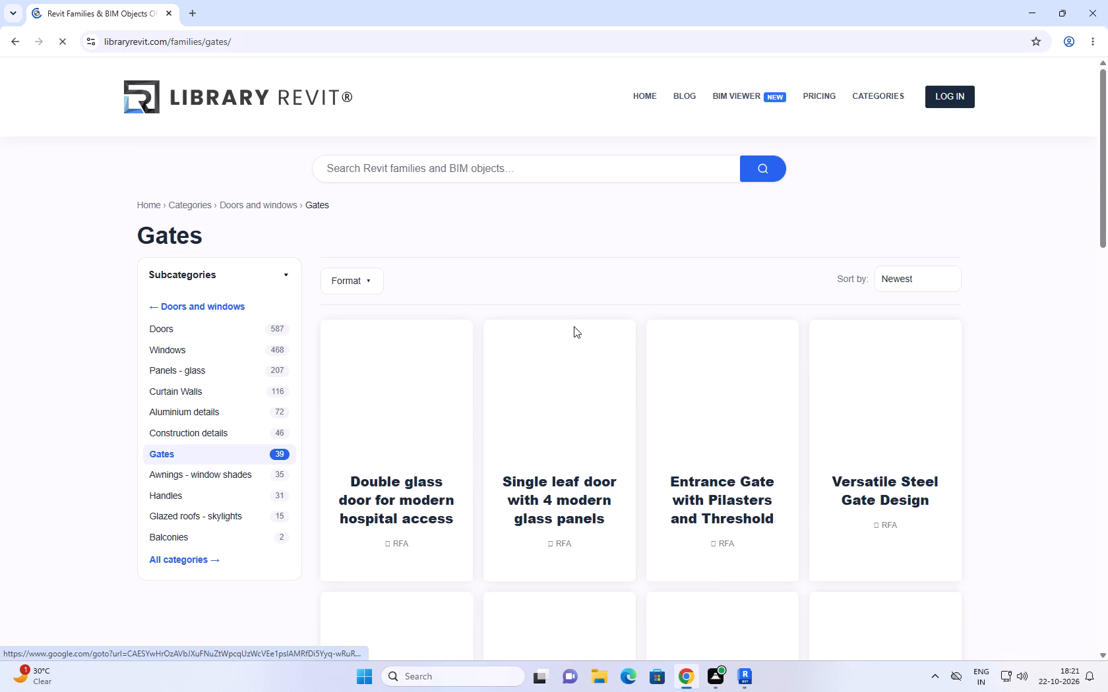
{"action": "scroll", "coordinate": [414, 376], "scroll_direction": "down", "scroll_amount": 4}
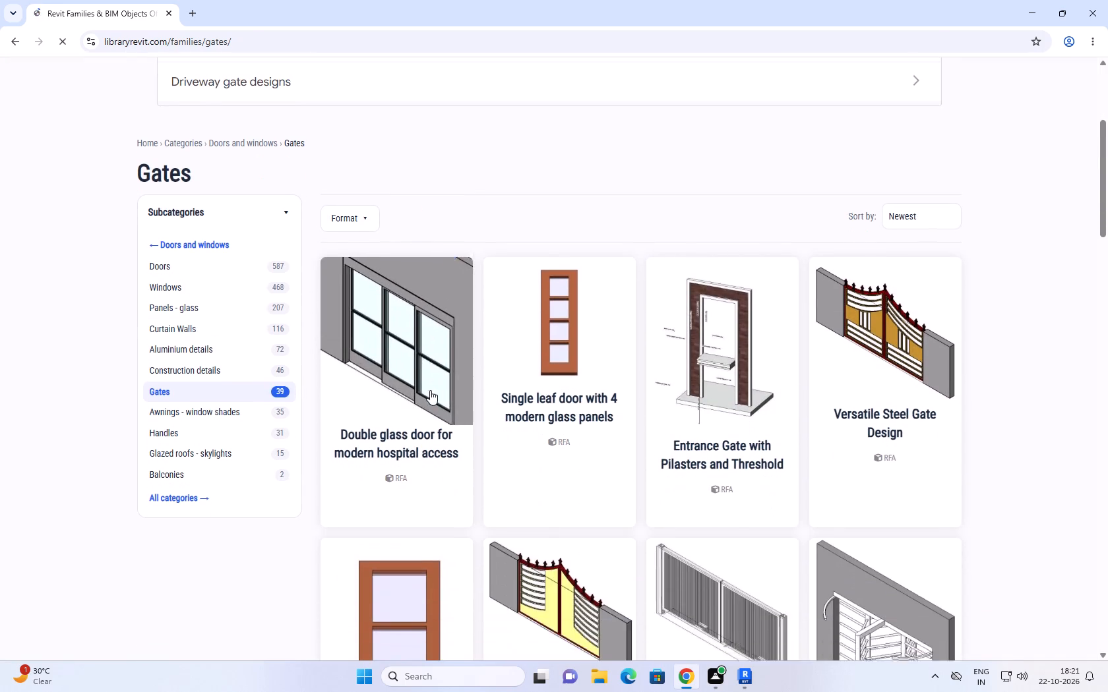
{"action": "scroll", "coordinate": [430, 390], "scroll_direction": "down", "scroll_amount": 2}
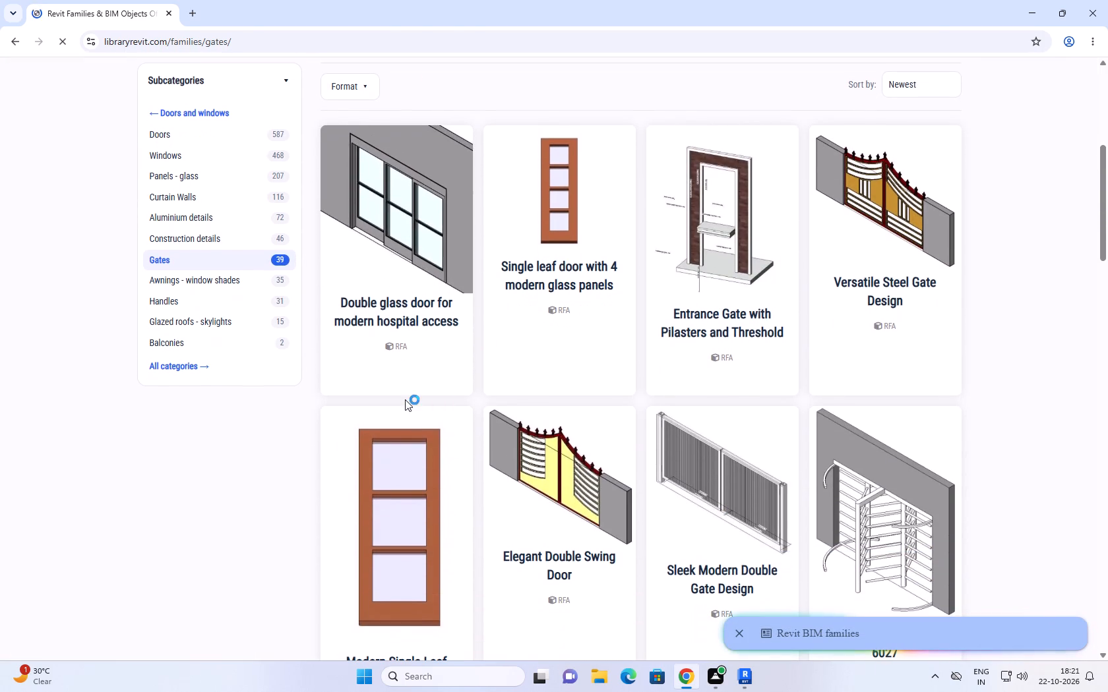
{"action": "scroll", "coordinate": [510, 357], "scroll_direction": "down", "scroll_amount": 5}
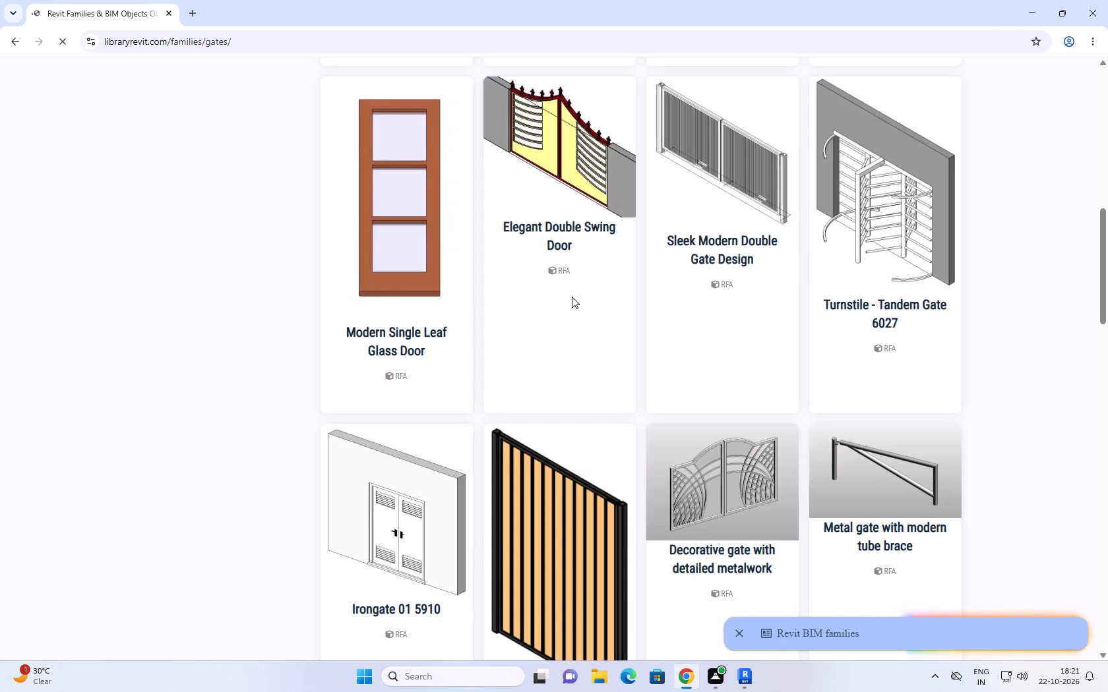
{"action": "scroll", "coordinate": [613, 357], "scroll_direction": "down", "scroll_amount": 2}
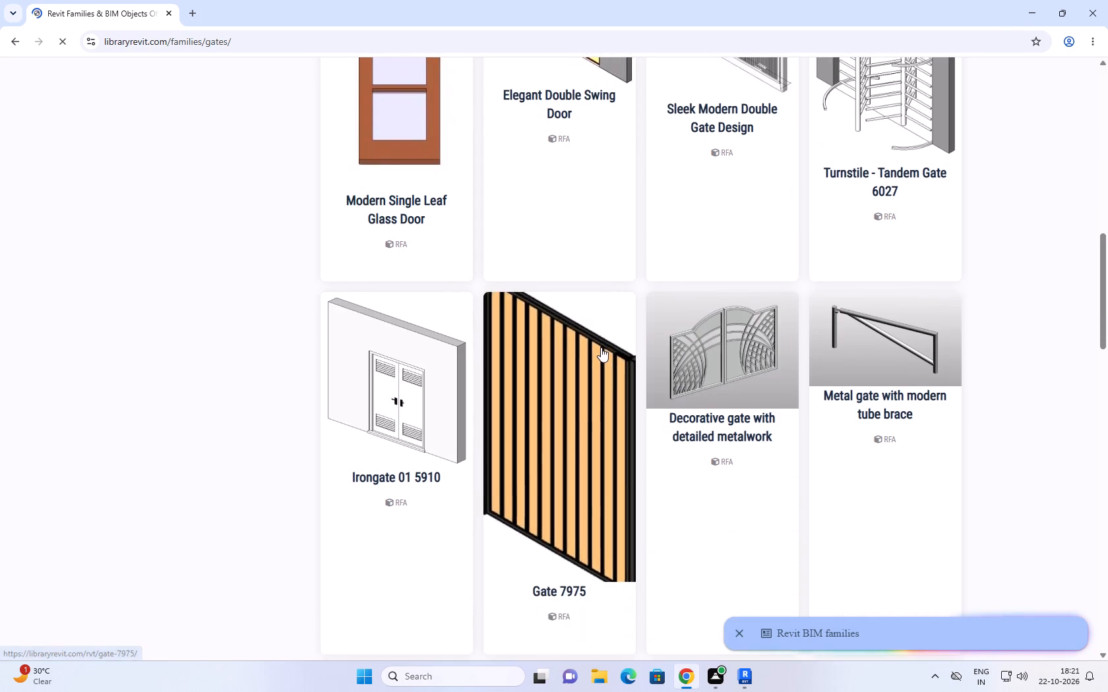
{"action": "scroll", "coordinate": [601, 347], "scroll_direction": "down", "scroll_amount": 9}
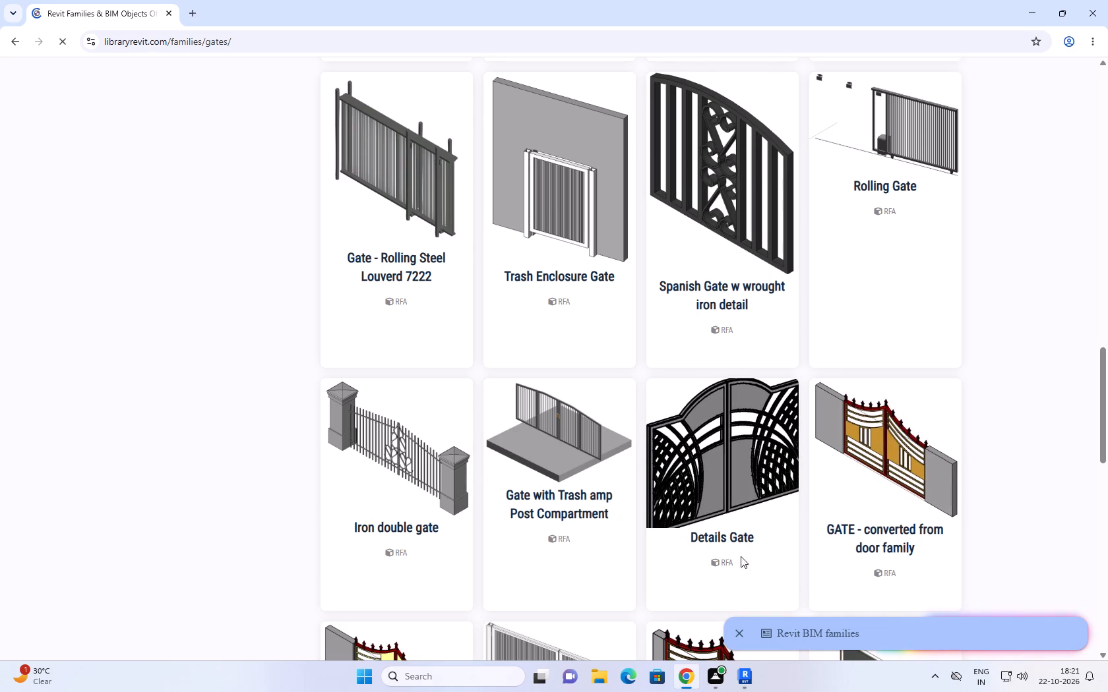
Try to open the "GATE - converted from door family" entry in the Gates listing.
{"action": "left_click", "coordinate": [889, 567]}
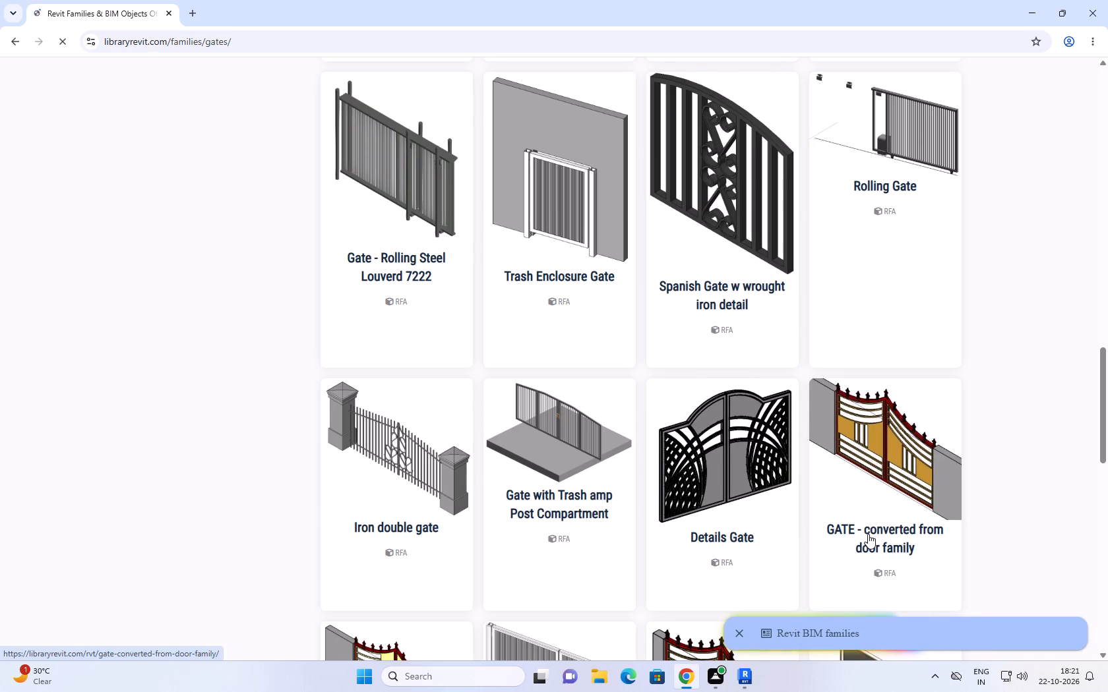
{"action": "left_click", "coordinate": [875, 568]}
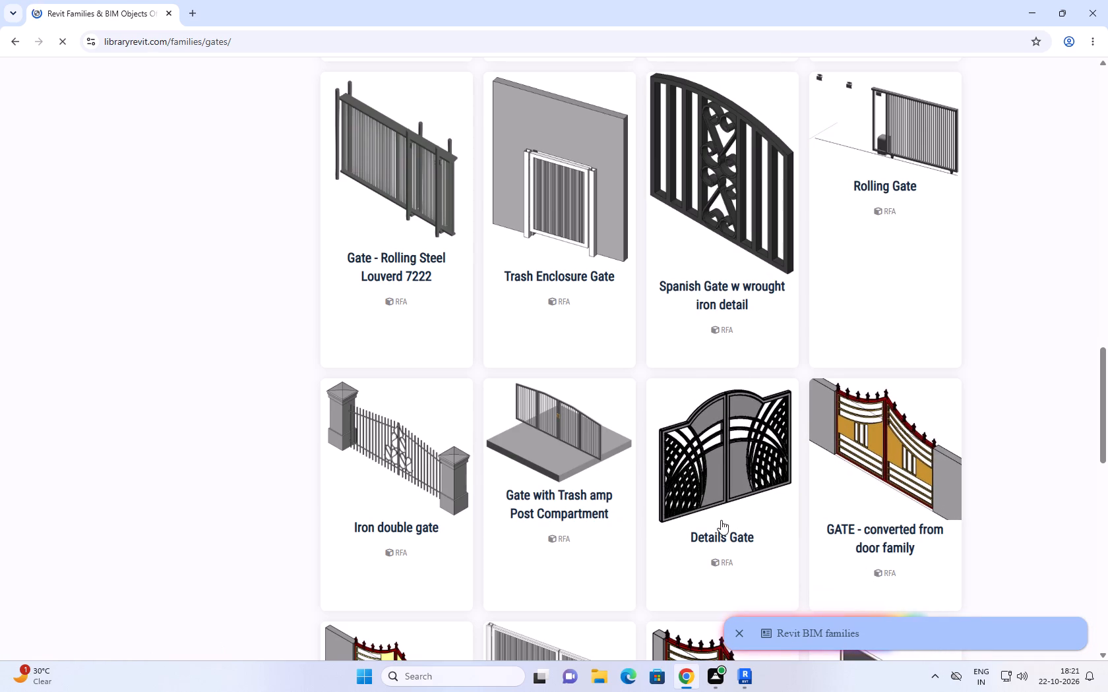
Open the Iron double gate family page and examine its preview, file details and first related gate families.
{"action": "left_click", "coordinate": [386, 488]}
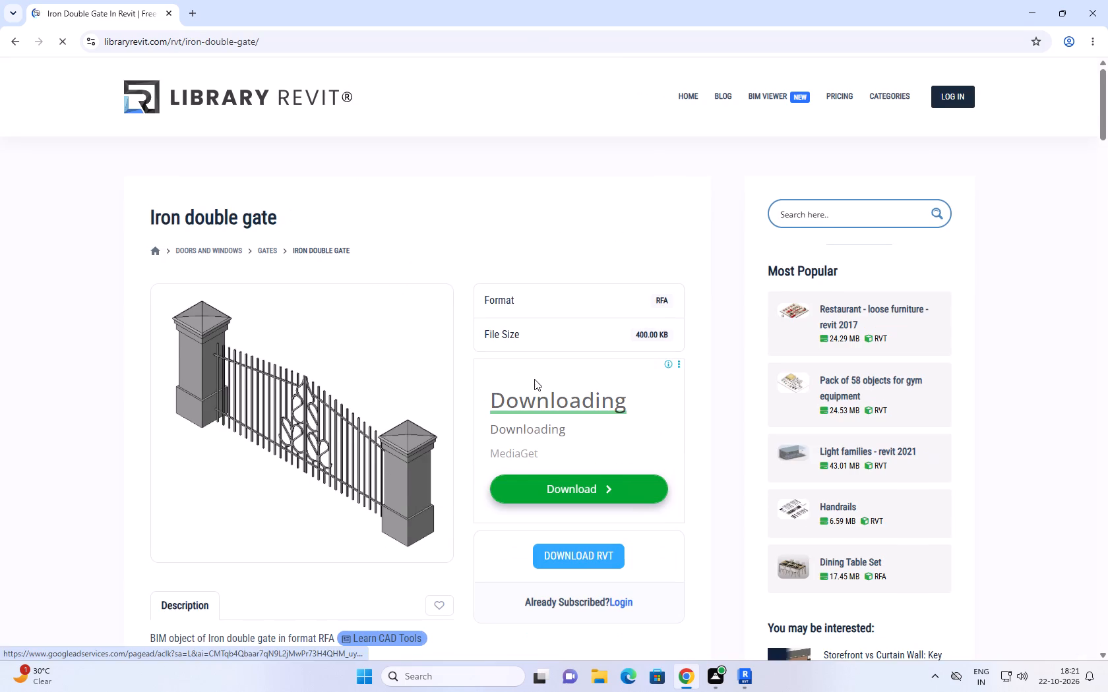
{"action": "scroll", "coordinate": [539, 378], "scroll_direction": "down", "scroll_amount": 3}
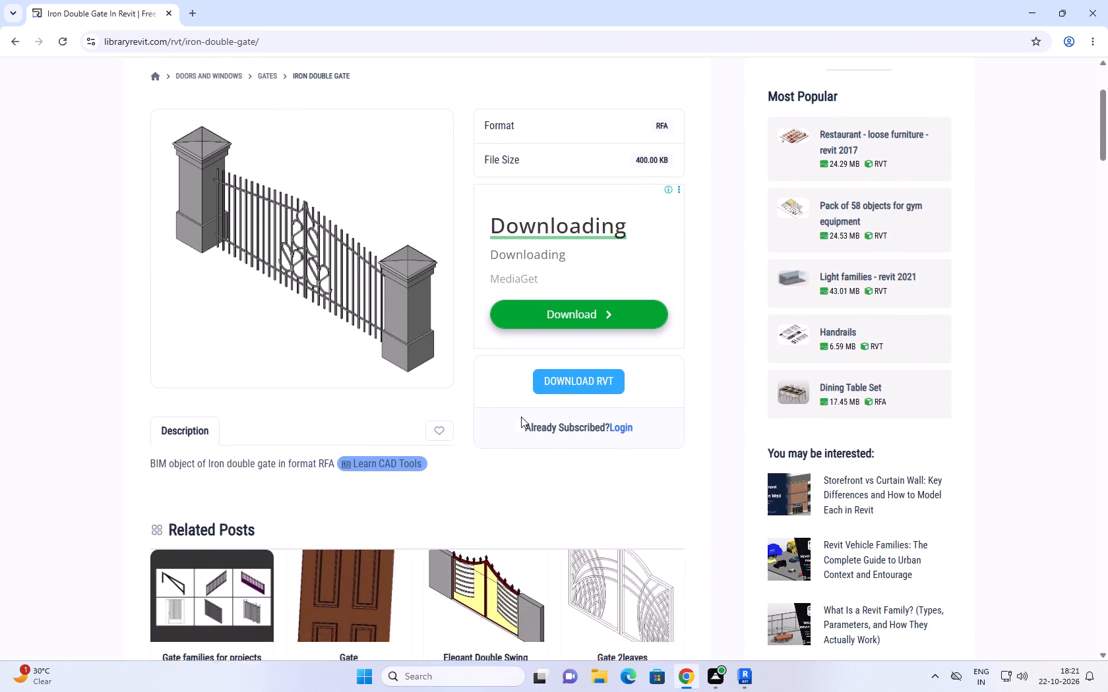
{"action": "scroll", "coordinate": [518, 426], "scroll_direction": "down", "scroll_amount": 1}
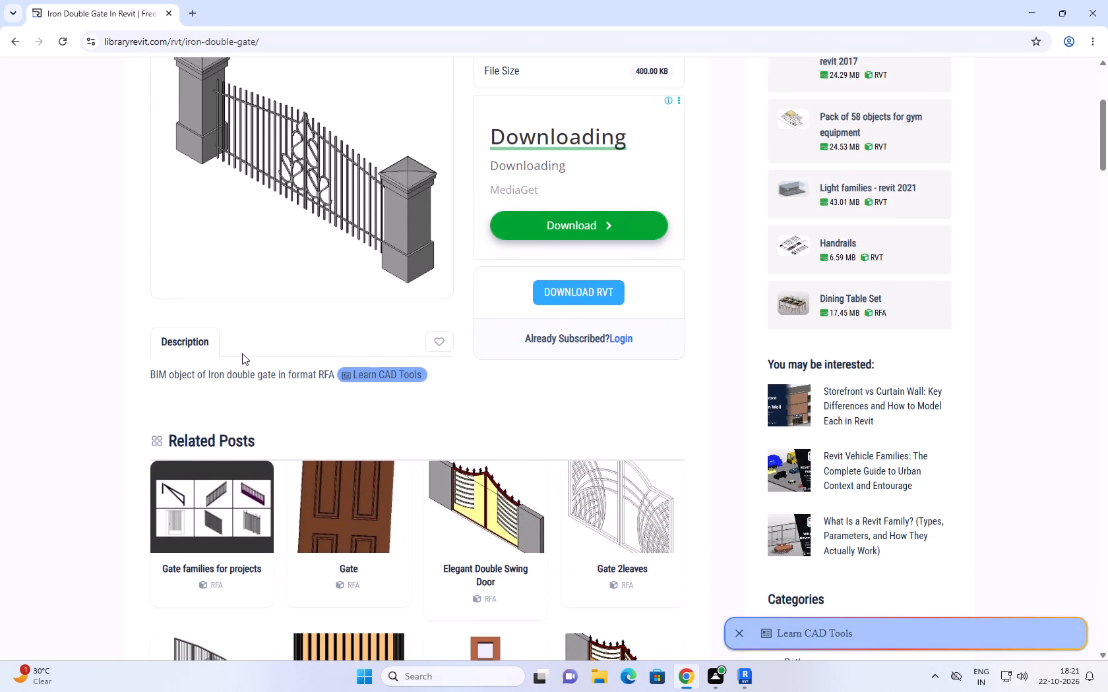
{"action": "scroll", "coordinate": [282, 341], "scroll_direction": "down", "scroll_amount": 2}
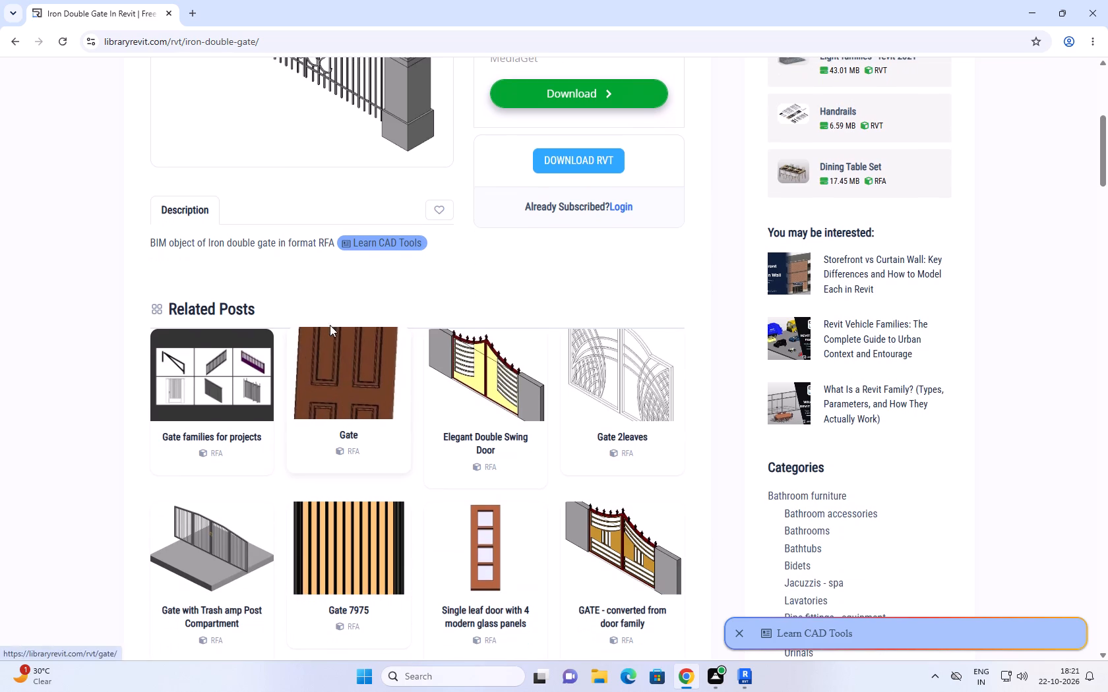
{"action": "scroll", "coordinate": [352, 295], "scroll_direction": "down", "scroll_amount": 1}
{"action": "scroll", "coordinate": [353, 316], "scroll_direction": "up", "scroll_amount": 9}
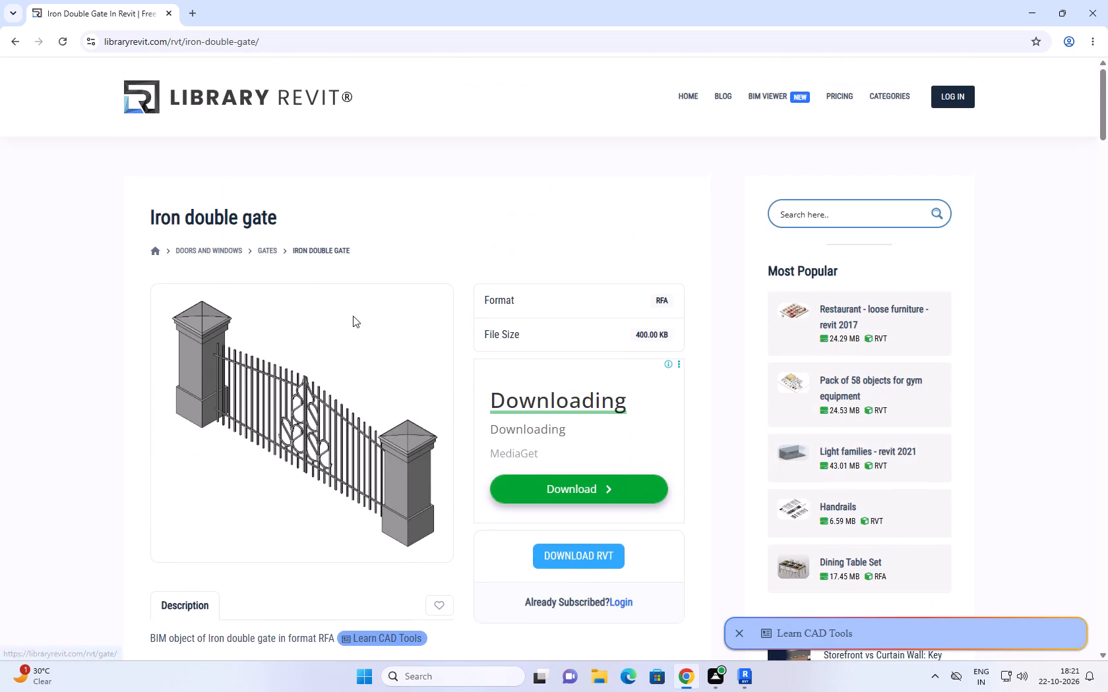
{"action": "scroll", "coordinate": [353, 316], "scroll_direction": "up", "scroll_amount": 3}
Look through all the related gate families on the Iron double gate page, and review the gate's preview and description again.
{"action": "scroll", "coordinate": [404, 311], "scroll_direction": "down", "scroll_amount": 9}
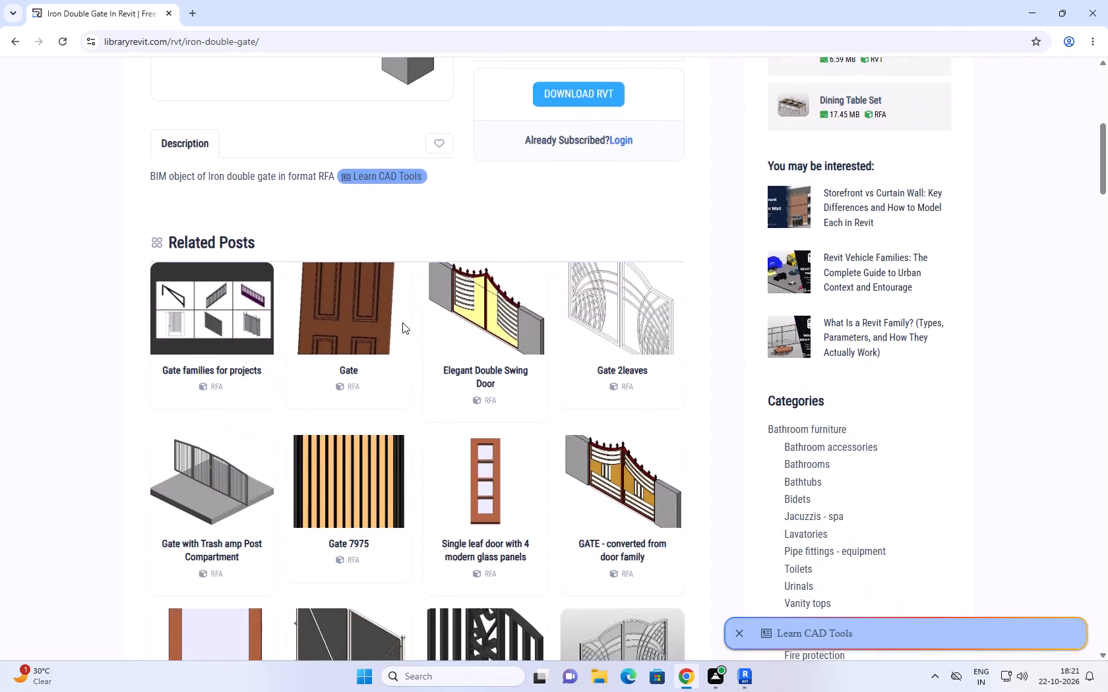
{"action": "scroll", "coordinate": [402, 322], "scroll_direction": "down", "scroll_amount": 14}
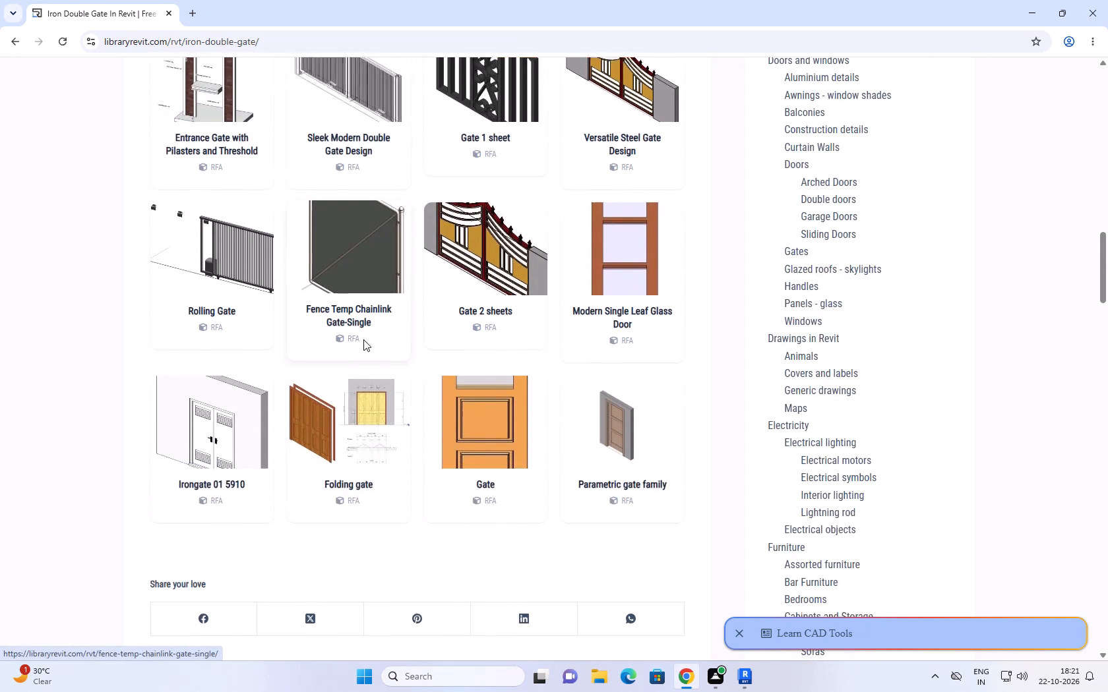
{"action": "scroll", "coordinate": [363, 339], "scroll_direction": "down", "scroll_amount": 4}
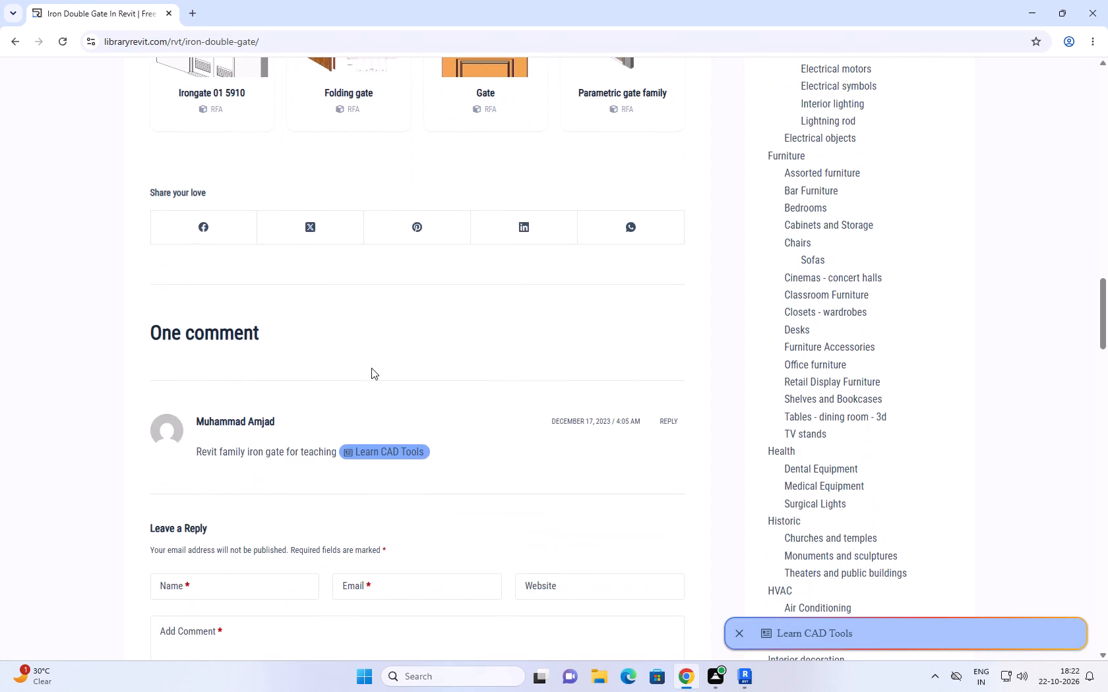
{"action": "scroll", "coordinate": [371, 368], "scroll_direction": "down", "scroll_amount": 4}
{"action": "scroll", "coordinate": [372, 382], "scroll_direction": "up", "scroll_amount": 20}
{"action": "scroll", "coordinate": [372, 382], "scroll_direction": "up", "scroll_amount": 5}
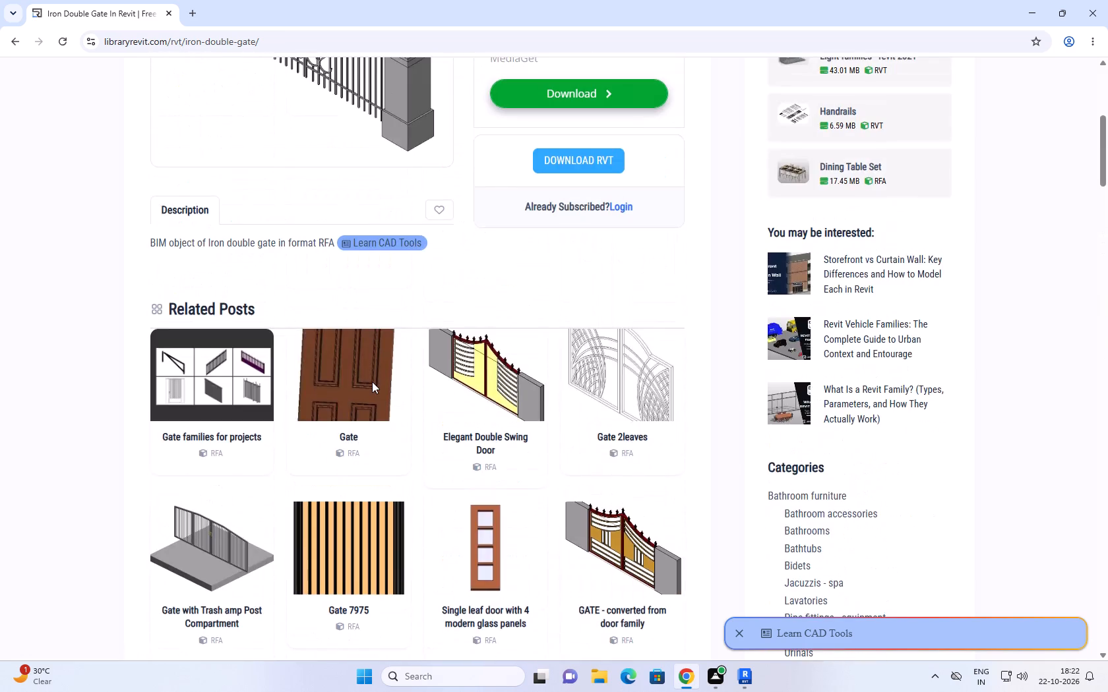
{"action": "scroll", "coordinate": [372, 382], "scroll_direction": "up", "scroll_amount": 6}
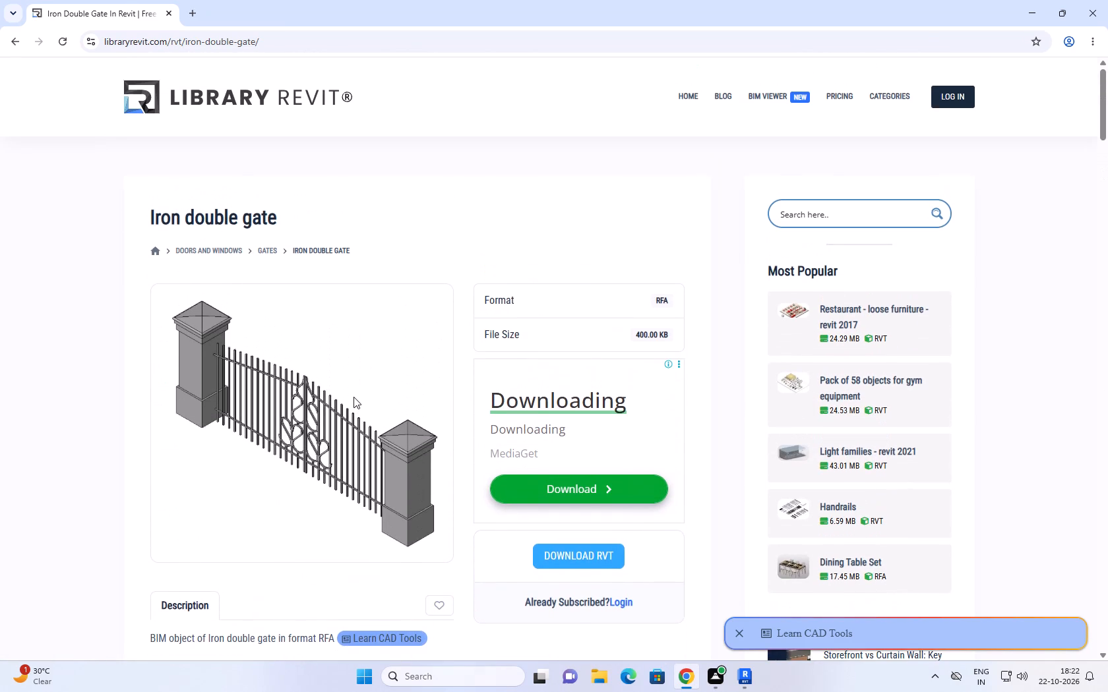
{"action": "scroll", "coordinate": [354, 397], "scroll_direction": "down", "scroll_amount": 1}
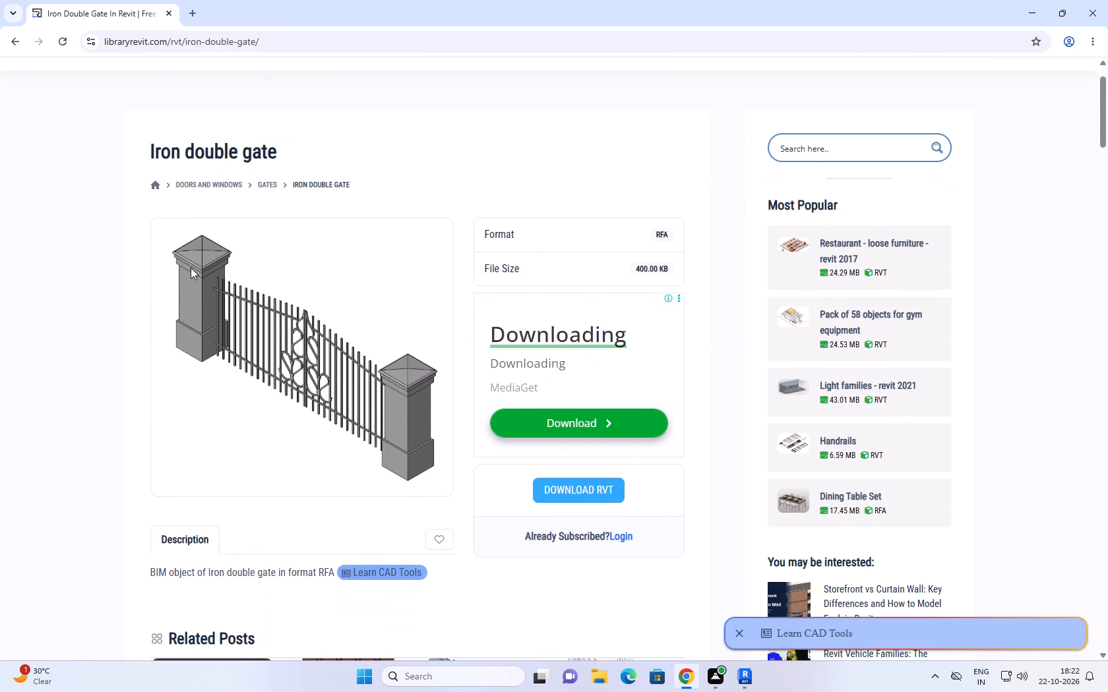
{"action": "scroll", "coordinate": [276, 268], "scroll_direction": "down", "scroll_amount": 1}
{"action": "scroll", "coordinate": [257, 418], "scroll_direction": "down", "scroll_amount": 1}
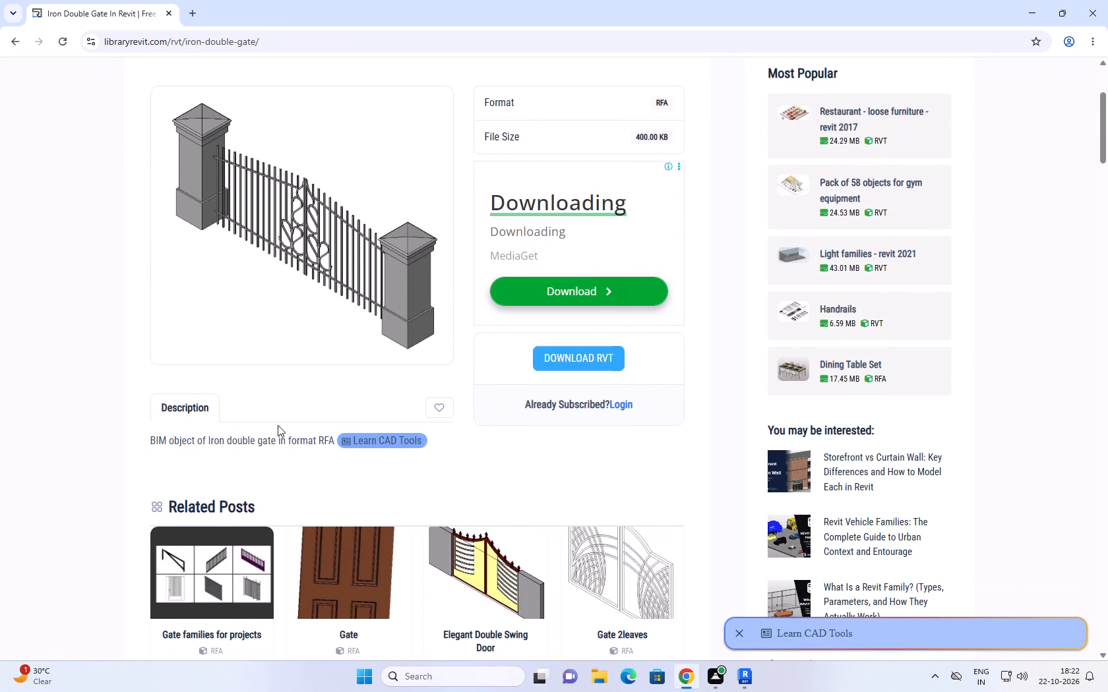
{"action": "scroll", "coordinate": [367, 449], "scroll_direction": "down", "scroll_amount": 1}
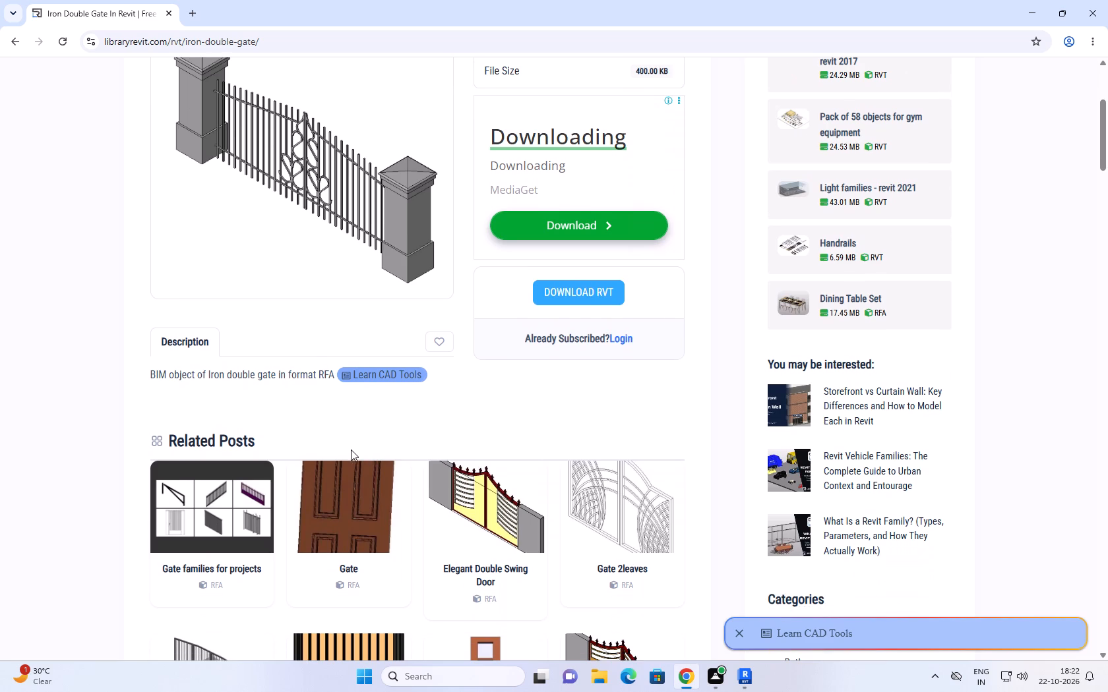
Leave the Library Revit pages, open BIMobject's Landscaping - Gates listing from the search results, and dismiss its cookie notice.
{"action": "left_click", "coordinate": [9, 45]}
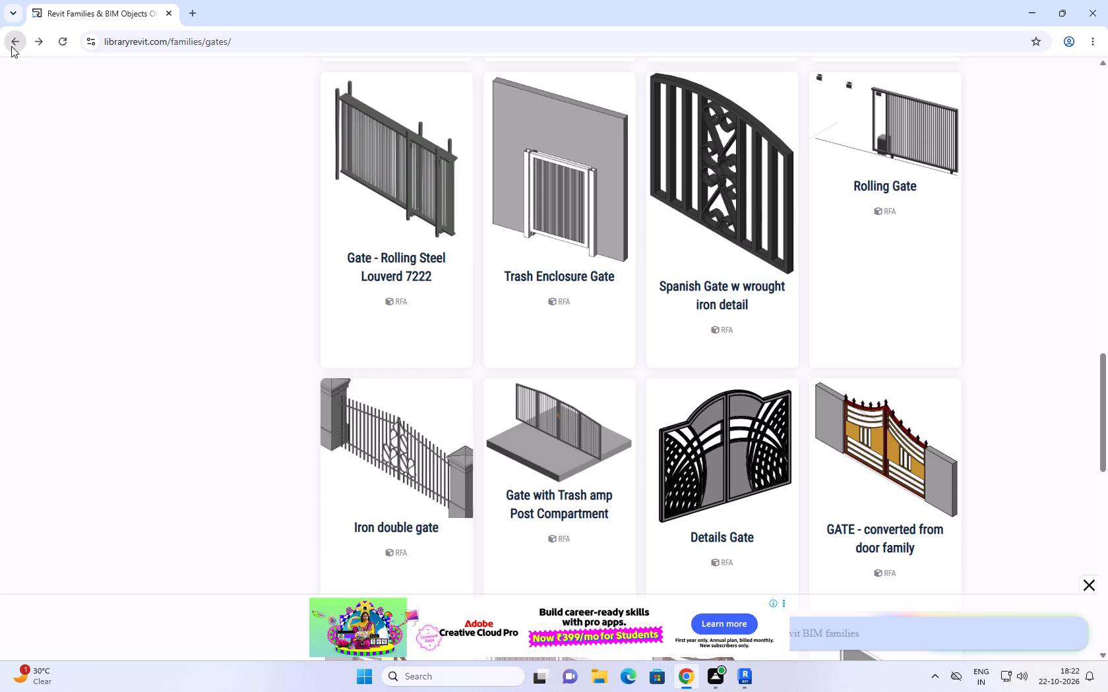
{"action": "scroll", "coordinate": [373, 345], "scroll_direction": "up", "scroll_amount": 20}
{"action": "scroll", "coordinate": [373, 345], "scroll_direction": "up", "scroll_amount": 6}
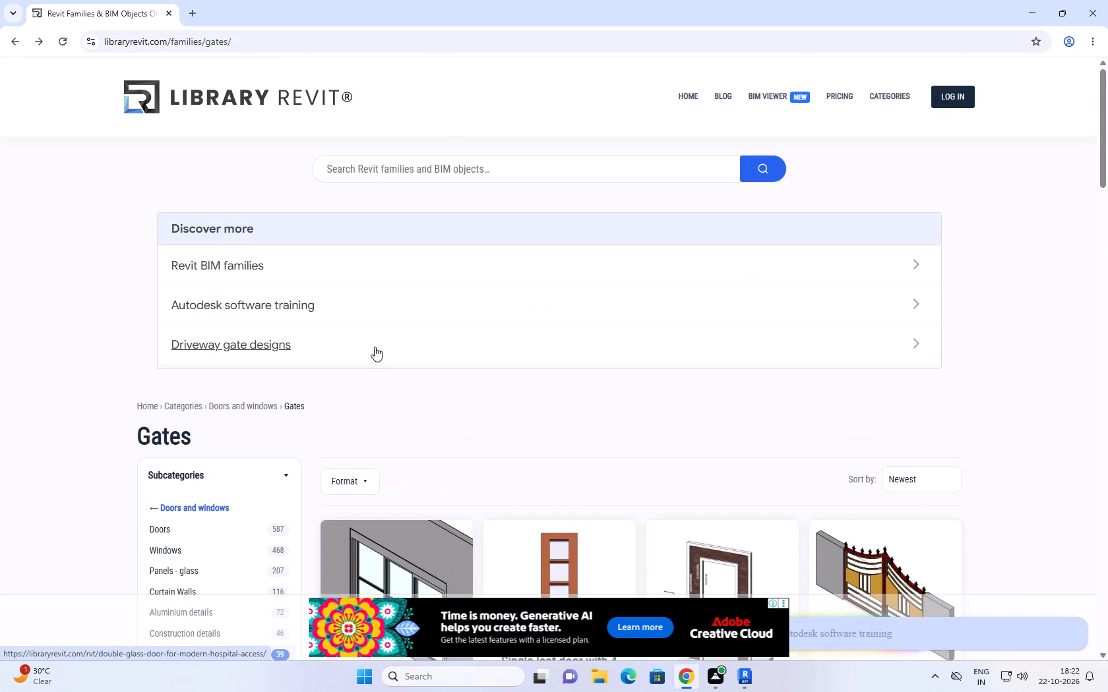
{"action": "scroll", "coordinate": [375, 347], "scroll_direction": "up", "scroll_amount": 3}
{"action": "left_click", "coordinate": [14, 45]}
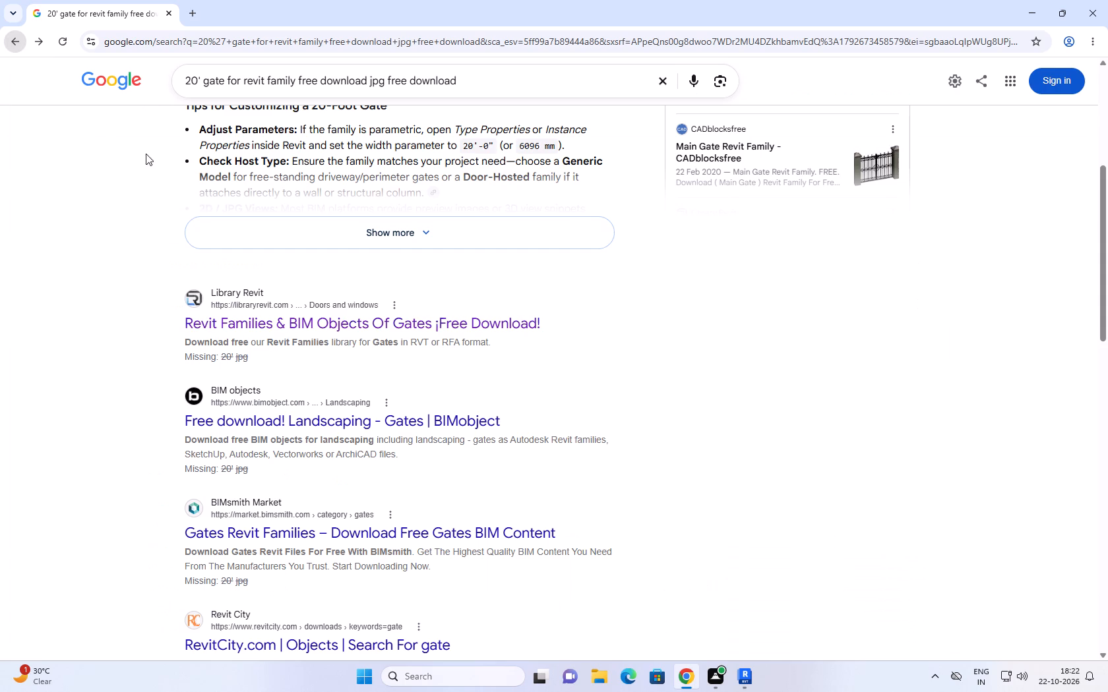
{"action": "left_click", "coordinate": [334, 423]}
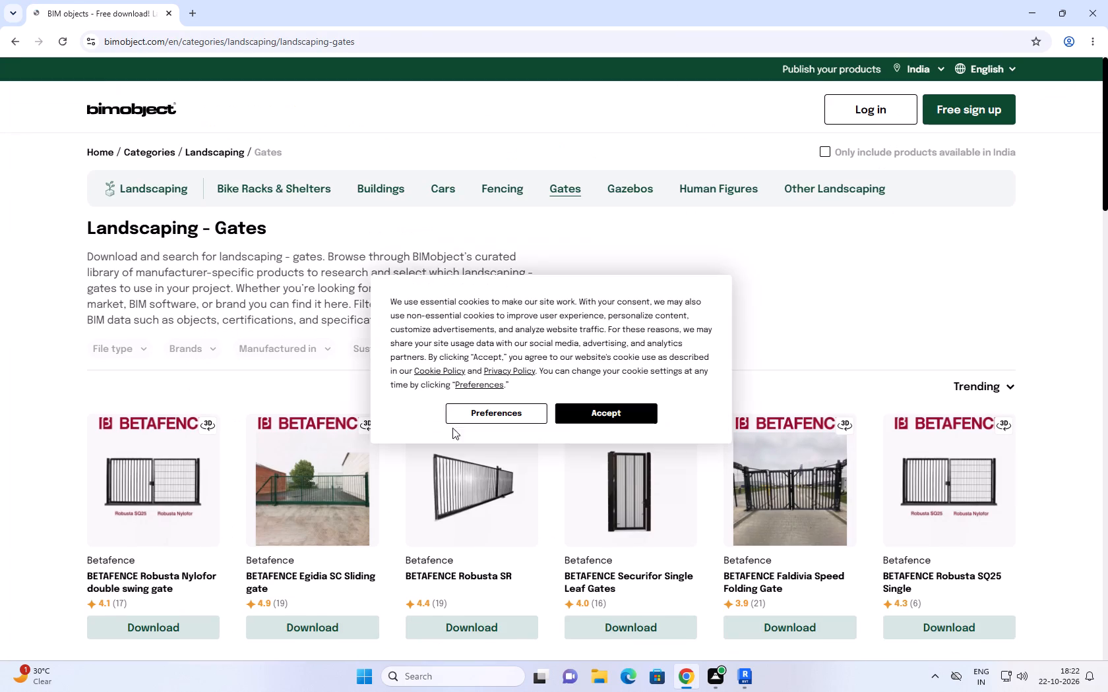
{"action": "scroll", "coordinate": [452, 434], "scroll_direction": "down", "scroll_amount": 1}
{"action": "scroll", "coordinate": [264, 478], "scroll_direction": "down", "scroll_amount": 1}
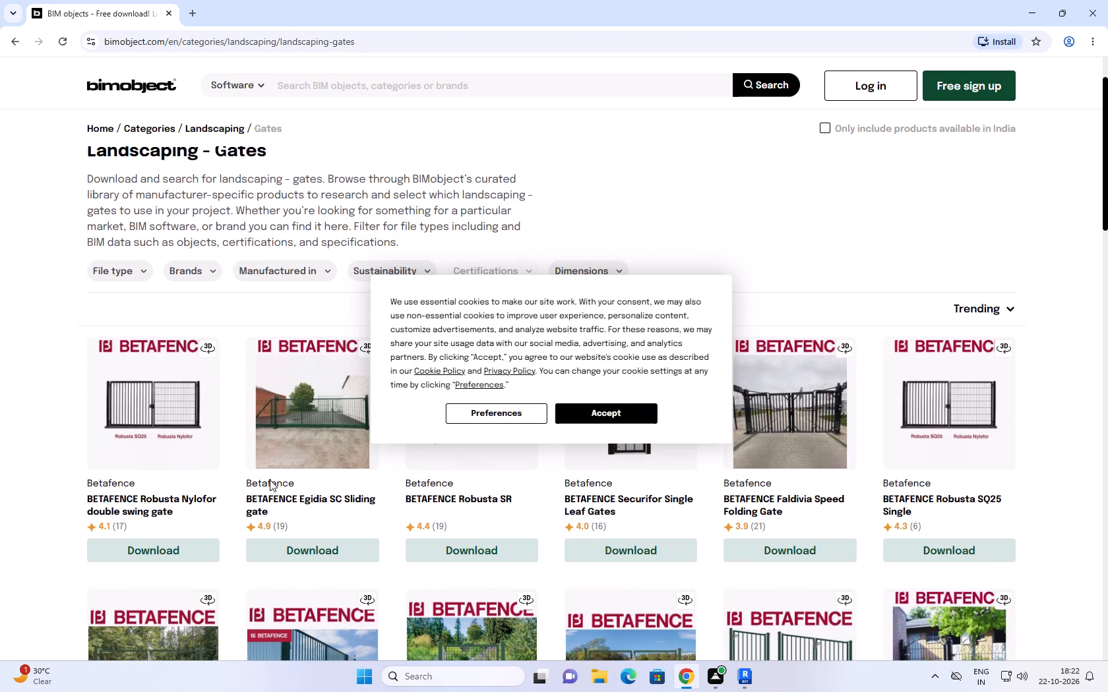
{"action": "left_click", "coordinate": [508, 415]}
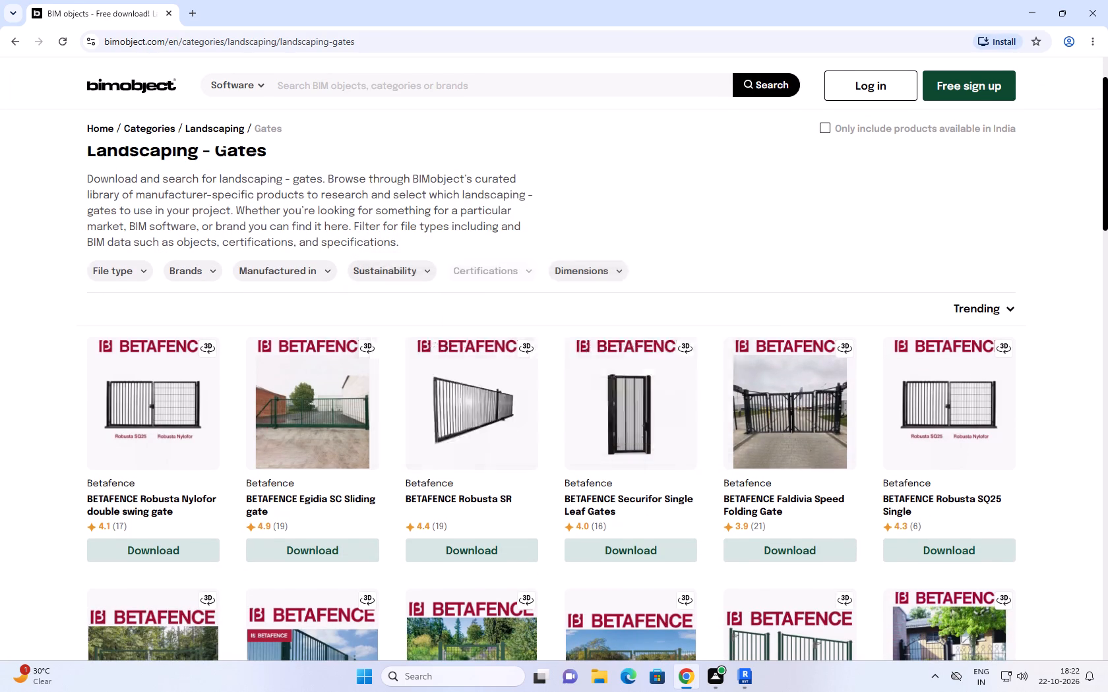
{"action": "left_click", "coordinate": [751, 107]}
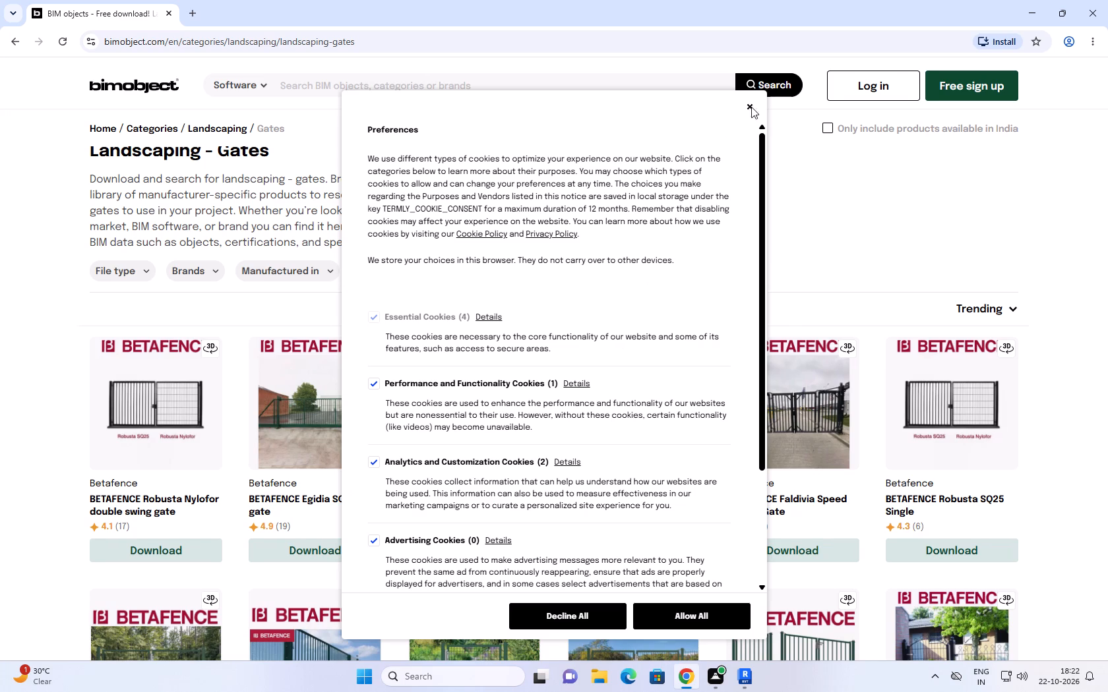
{"action": "left_click", "coordinate": [574, 407]}
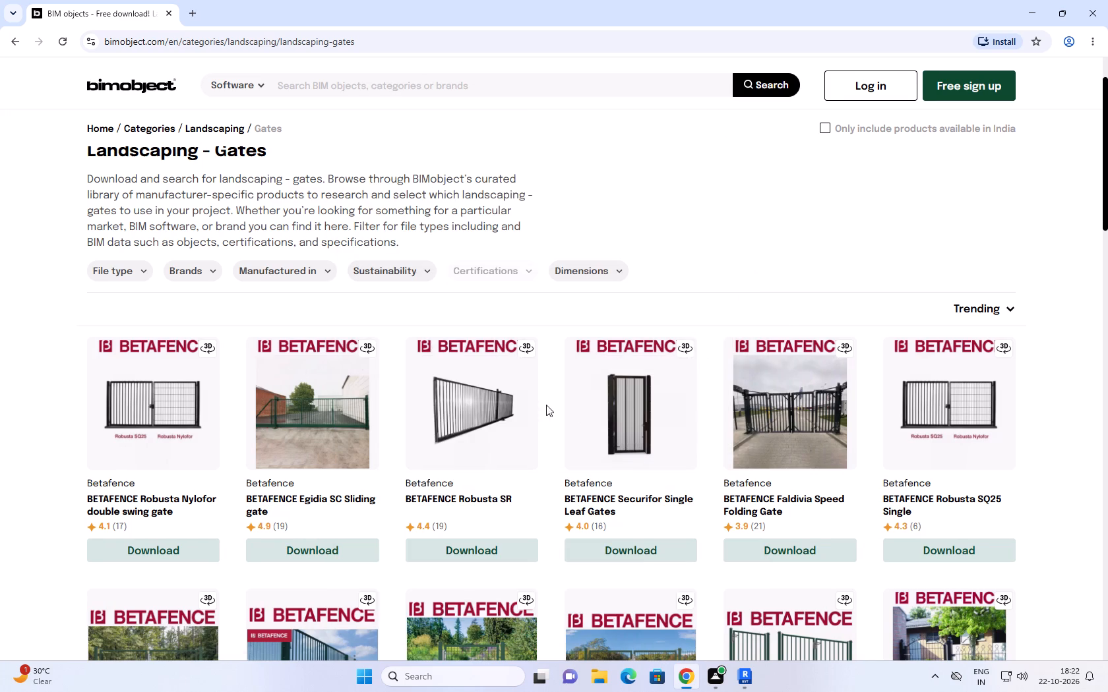
Look through the gate products in BIMobject's Landscaping - Gates listing for a suitable entrance gate.
{"action": "scroll", "coordinate": [532, 453], "scroll_direction": "down", "scroll_amount": 2}
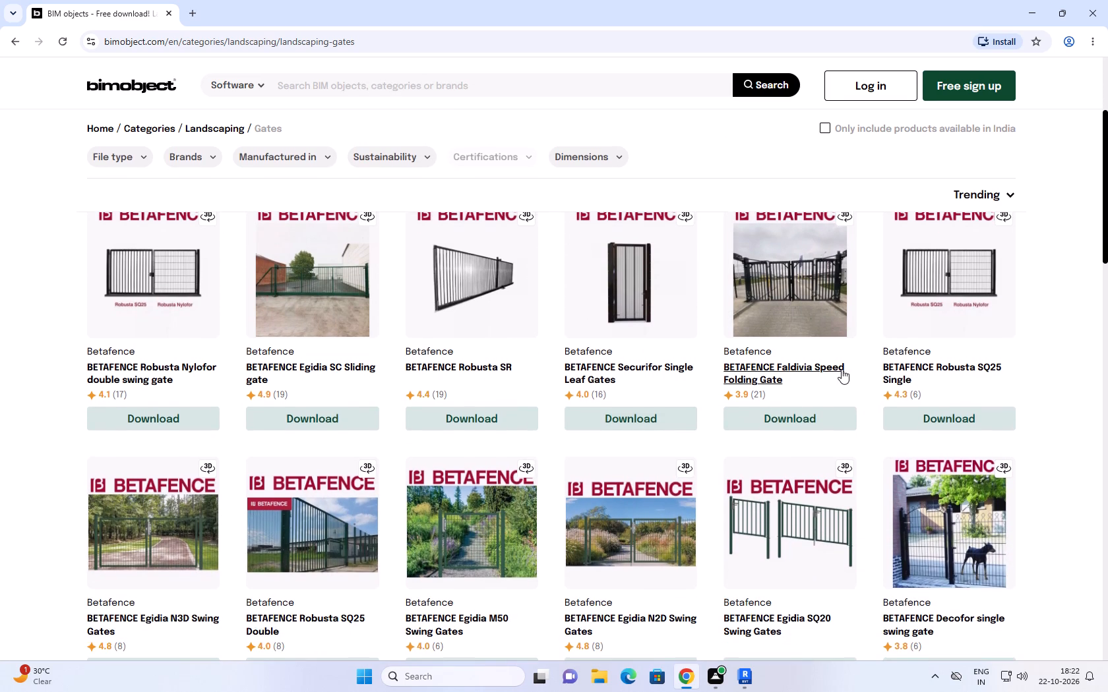
{"action": "scroll", "coordinate": [842, 369], "scroll_direction": "down", "scroll_amount": 2}
{"action": "scroll", "coordinate": [667, 431], "scroll_direction": "down", "scroll_amount": 1}
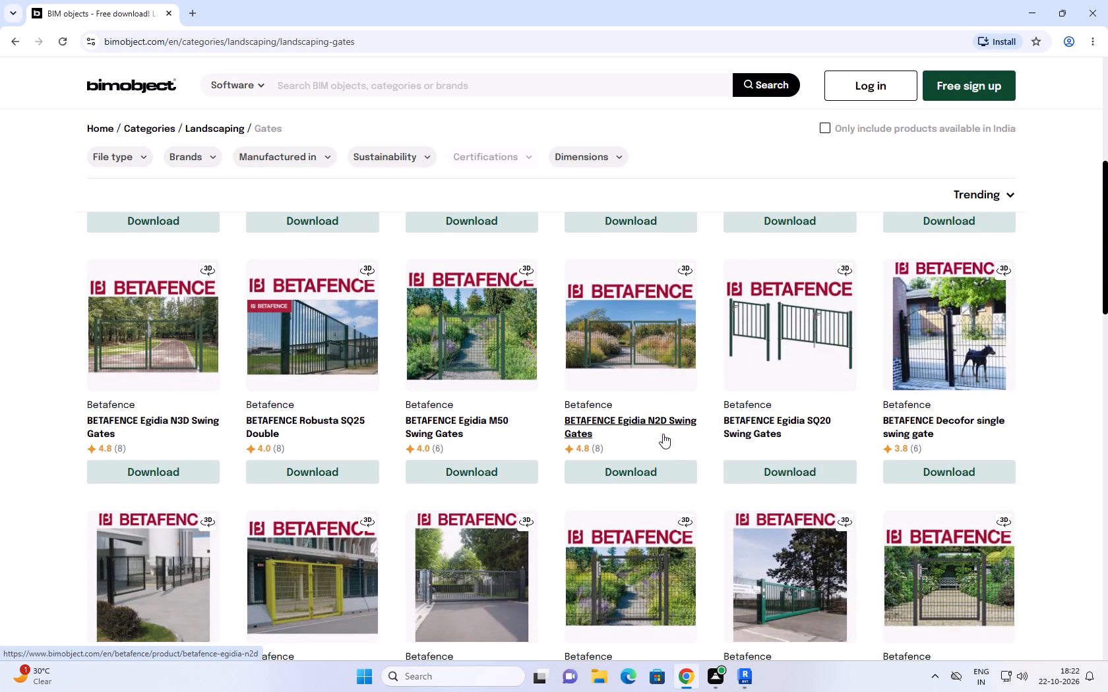
{"action": "scroll", "coordinate": [561, 463], "scroll_direction": "down", "scroll_amount": 6}
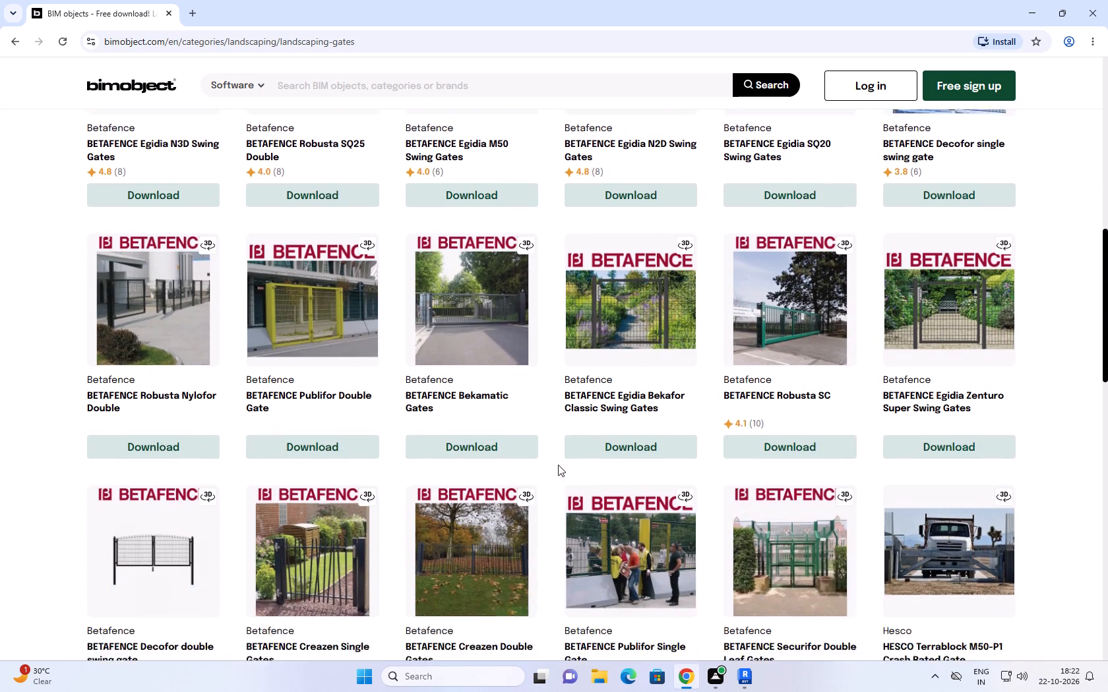
{"action": "scroll", "coordinate": [558, 465], "scroll_direction": "down", "scroll_amount": 4}
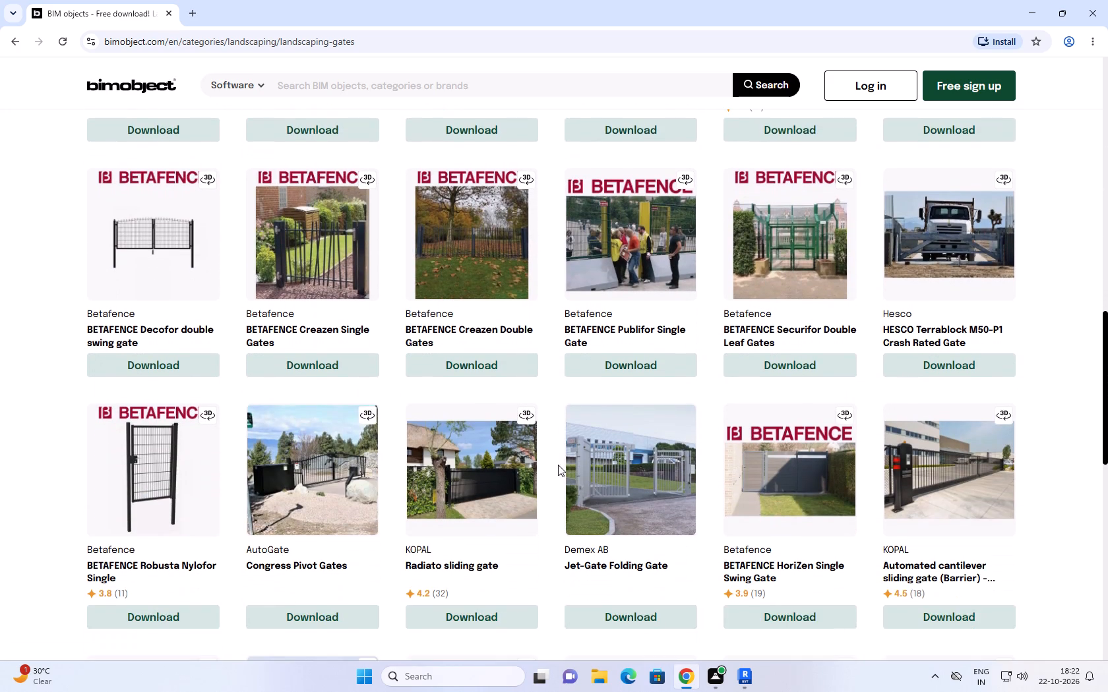
{"action": "scroll", "coordinate": [558, 465], "scroll_direction": "down", "scroll_amount": 3}
{"action": "scroll", "coordinate": [558, 465], "scroll_direction": "up", "scroll_amount": 20}
{"action": "scroll", "coordinate": [558, 465], "scroll_direction": "up", "scroll_amount": 7}
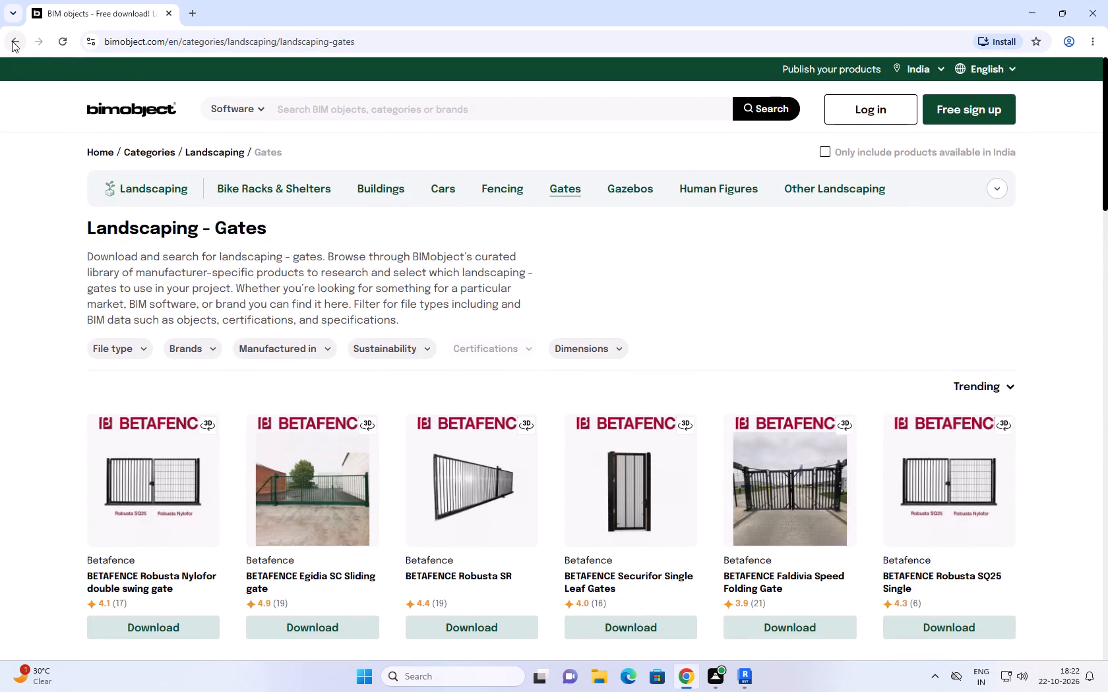
Return to the Google results for the 20' gate family and look through the remaining sites and images.
{"action": "left_click", "coordinate": [12, 41]}
{"action": "scroll", "coordinate": [326, 416], "scroll_direction": "down", "scroll_amount": 11}
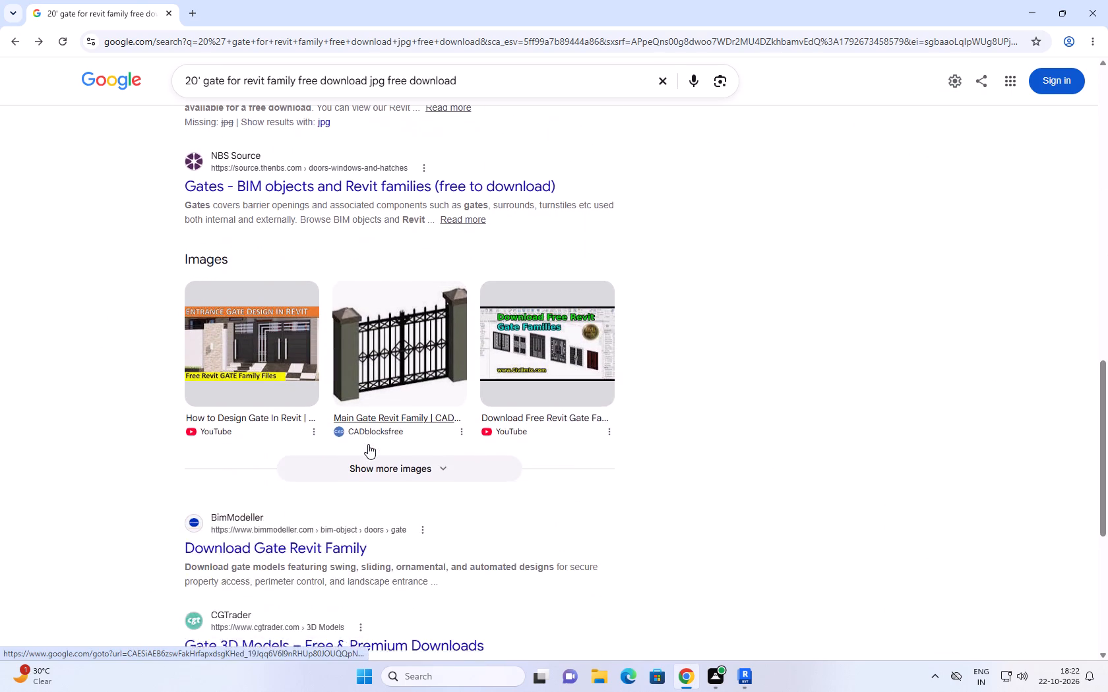
{"action": "scroll", "coordinate": [368, 444], "scroll_direction": "down", "scroll_amount": 3}
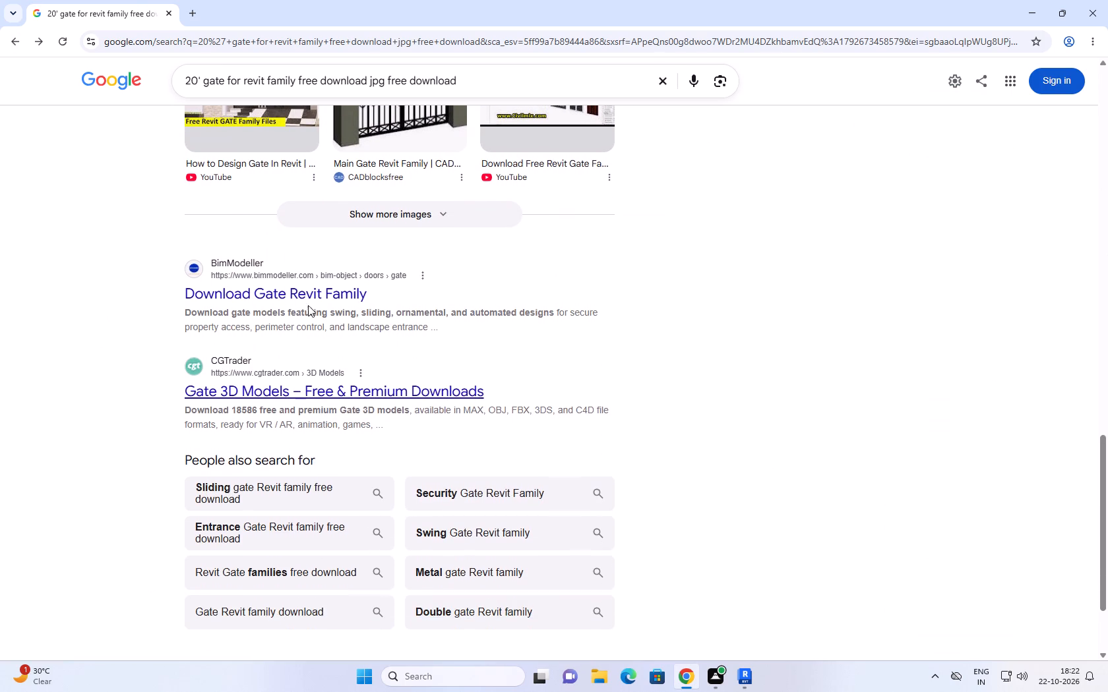
Open BimModeller's Download Gate Revit Family result and look through its gate models for a suitable compound gate.
{"action": "left_click", "coordinate": [300, 288]}
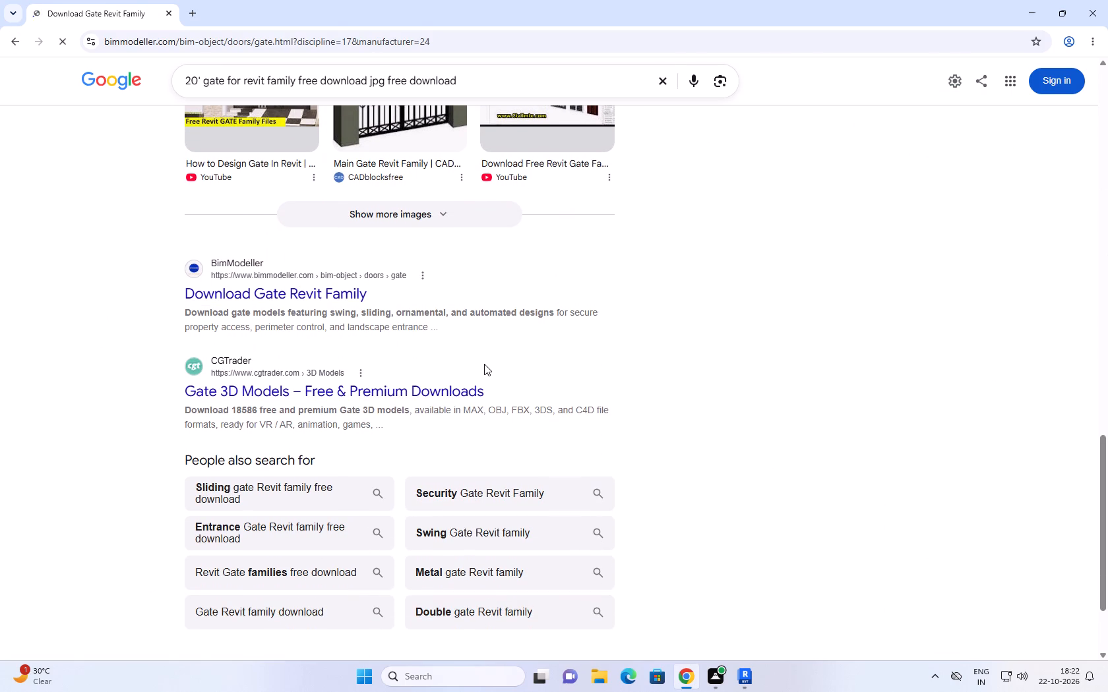
{"action": "scroll", "coordinate": [487, 366], "scroll_direction": "down", "scroll_amount": 3}
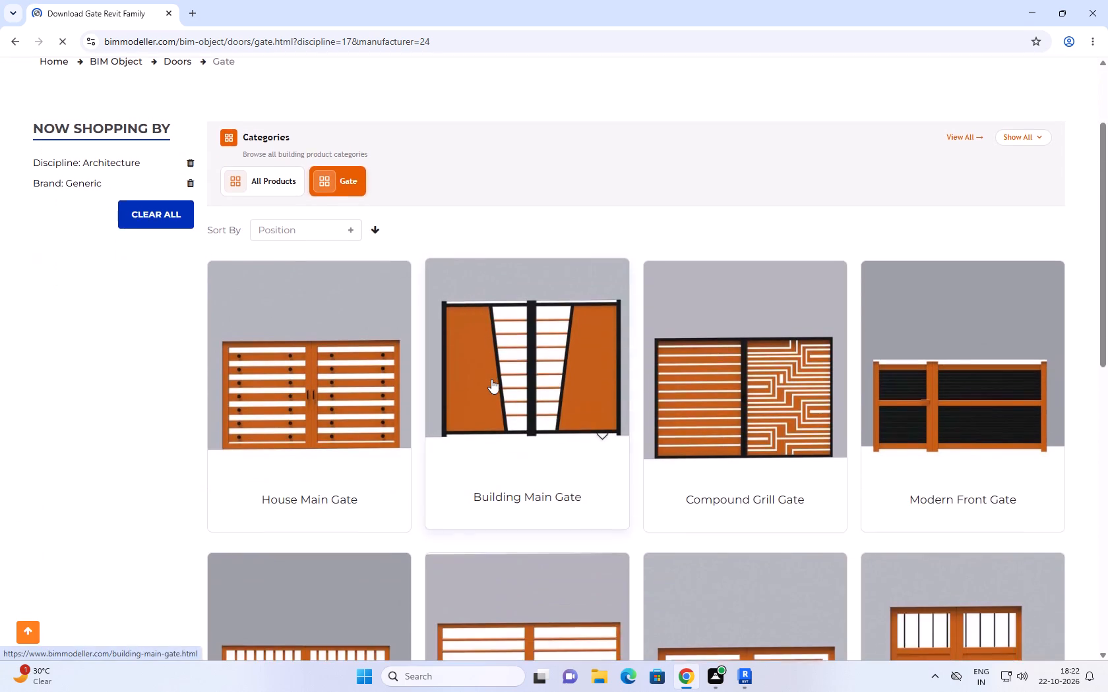
{"action": "scroll", "coordinate": [491, 379], "scroll_direction": "down", "scroll_amount": 4}
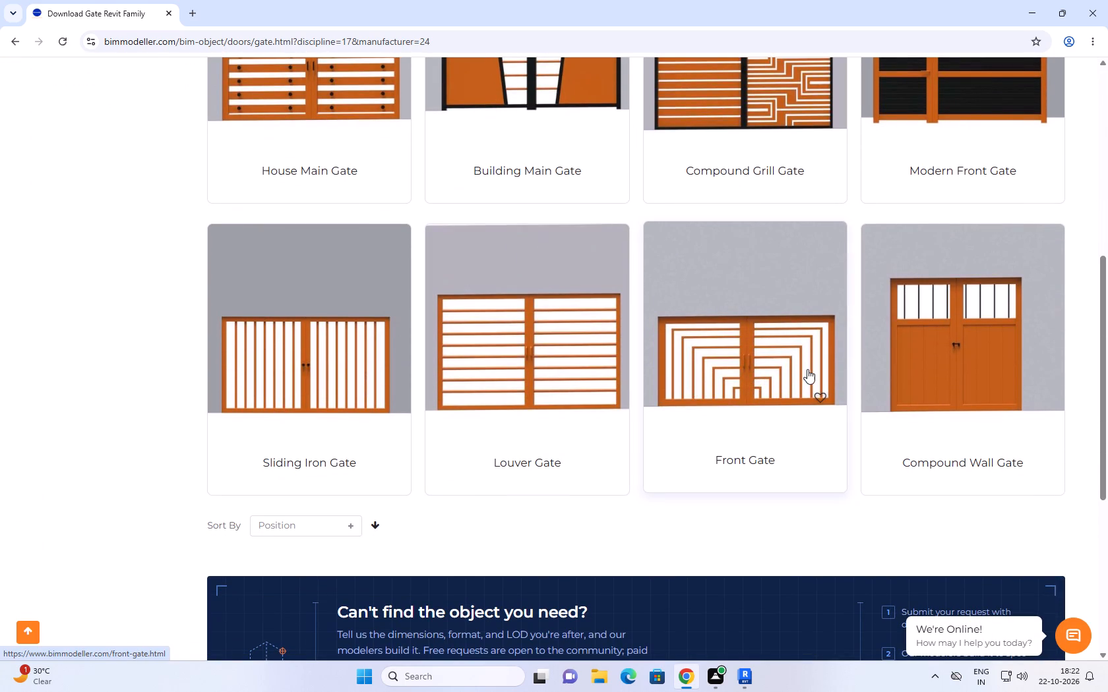
{"action": "scroll", "coordinate": [547, 370], "scroll_direction": "down", "scroll_amount": 2}
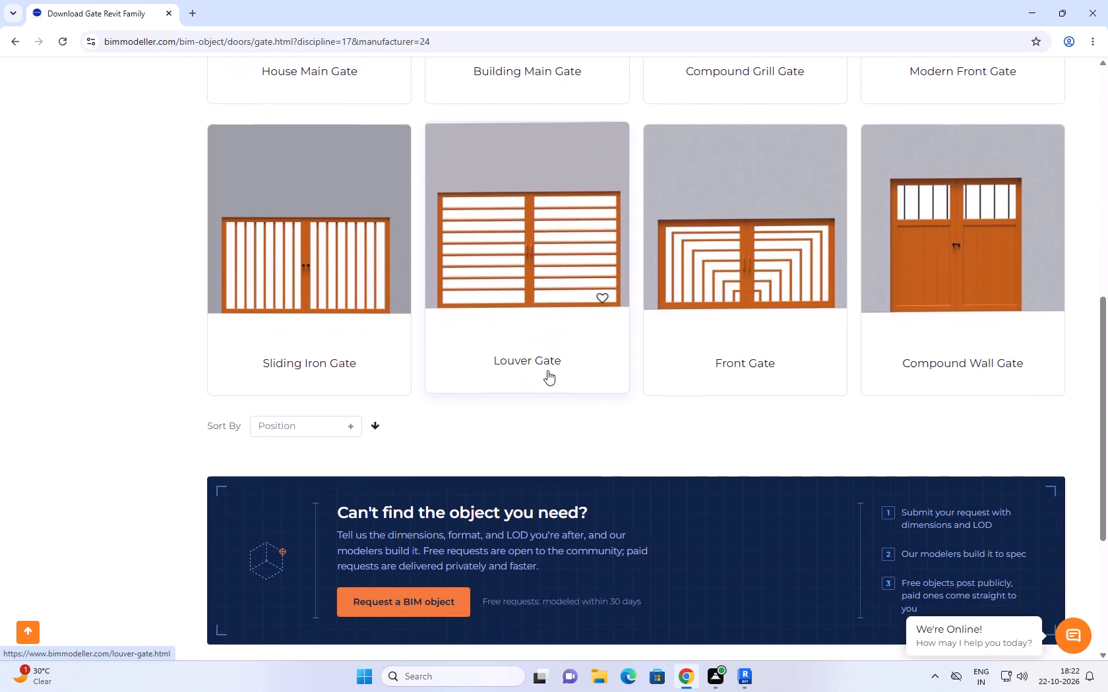
{"action": "scroll", "coordinate": [547, 370], "scroll_direction": "down", "scroll_amount": 2}
{"action": "scroll", "coordinate": [497, 261], "scroll_direction": "up", "scroll_amount": 4}
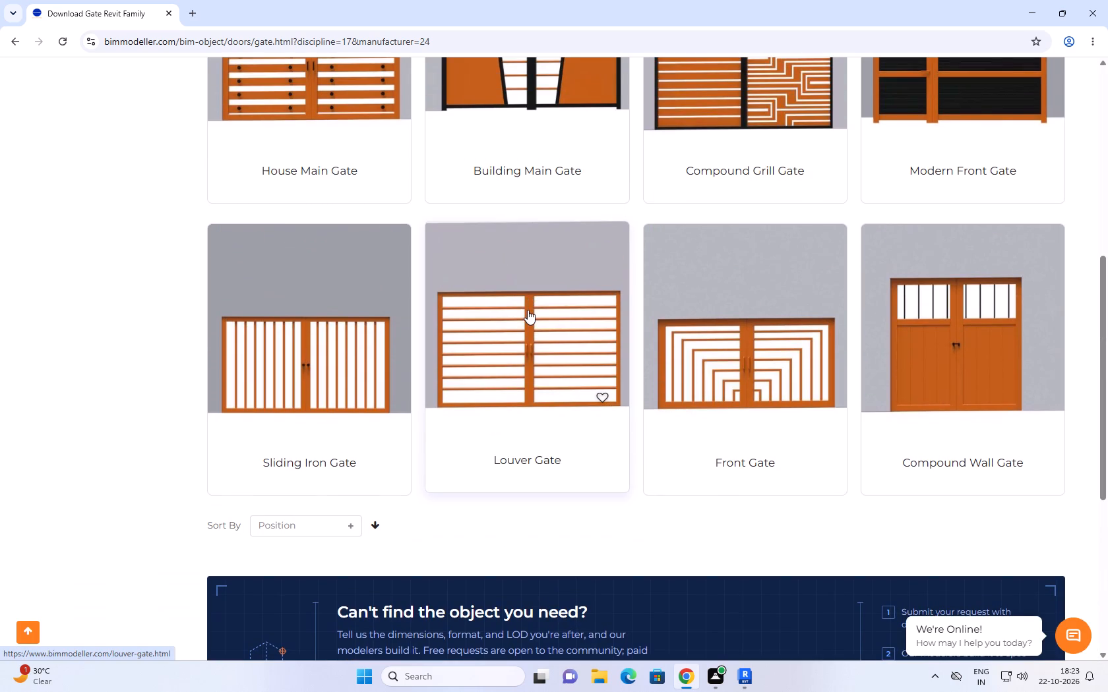
{"action": "scroll", "coordinate": [529, 314], "scroll_direction": "up", "scroll_amount": 3}
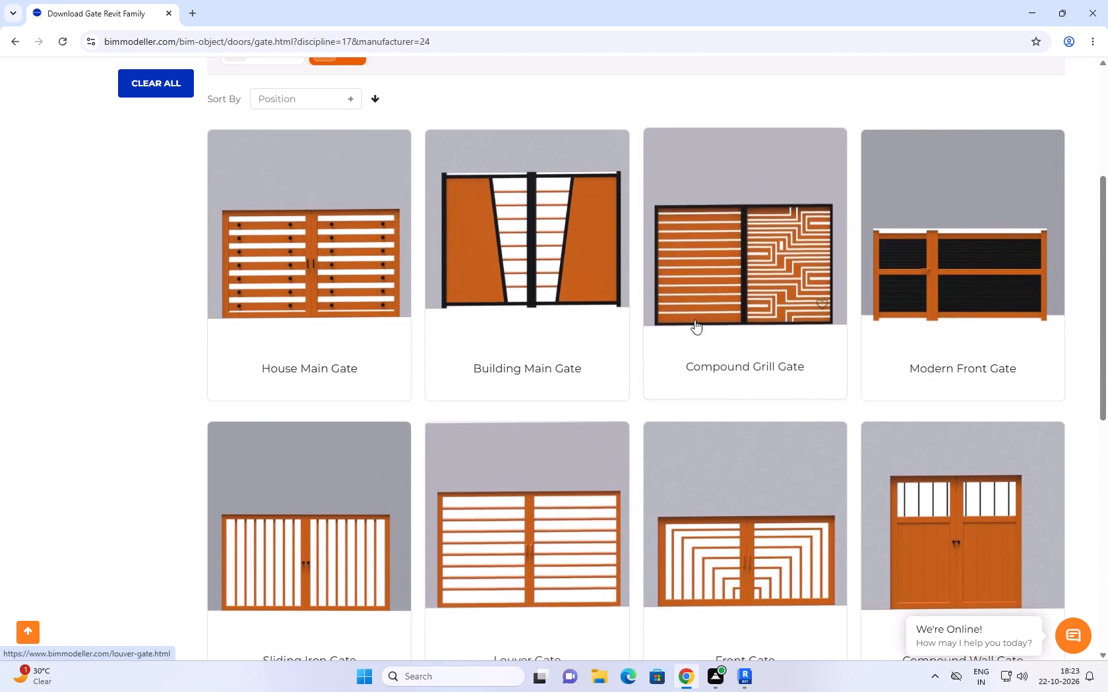
Open the Compound Grill Gate product page on BimModeller and start downloading the gate family.
{"action": "left_click", "coordinate": [729, 281]}
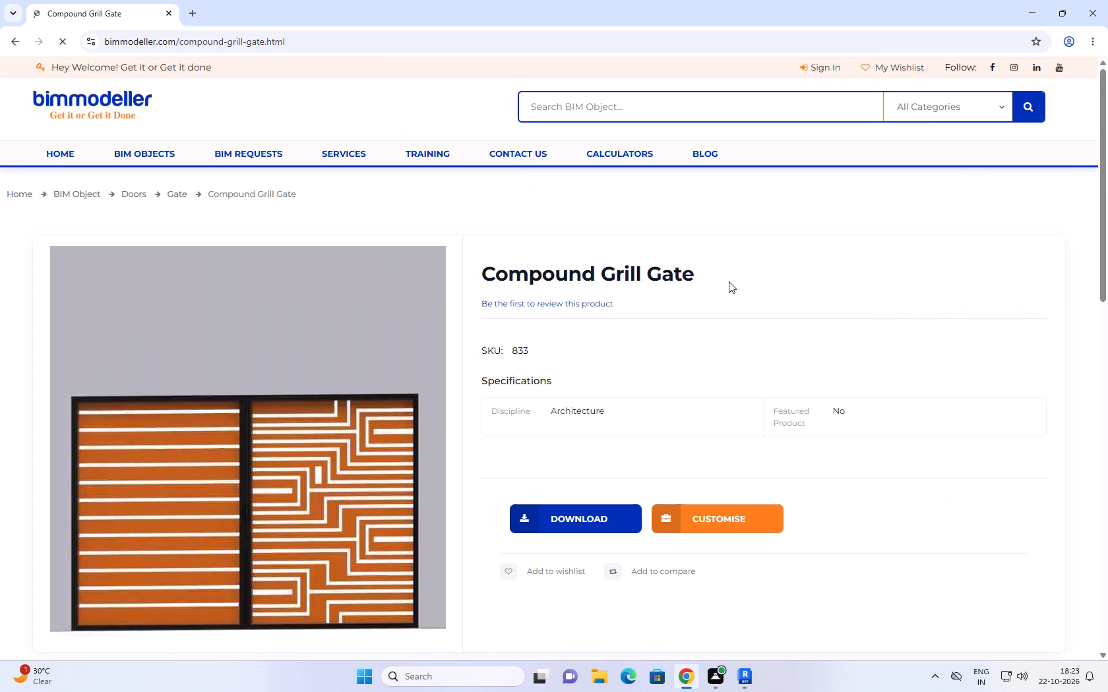
{"action": "scroll", "coordinate": [508, 445], "scroll_direction": "down", "scroll_amount": 2}
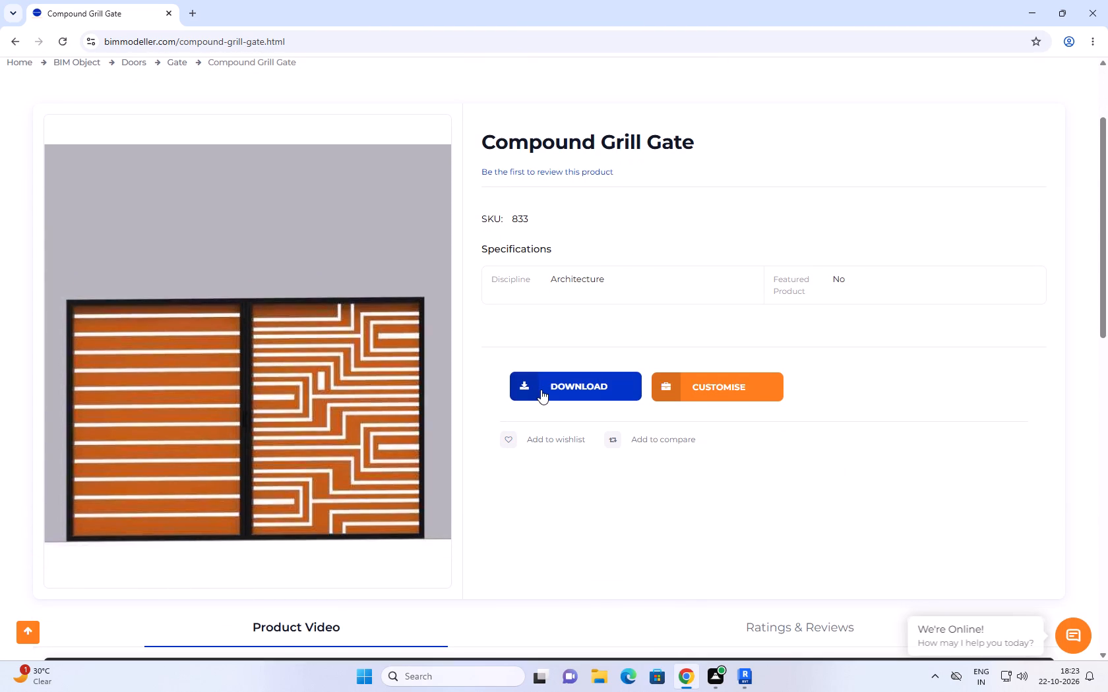
{"action": "left_click", "coordinate": [528, 384]}
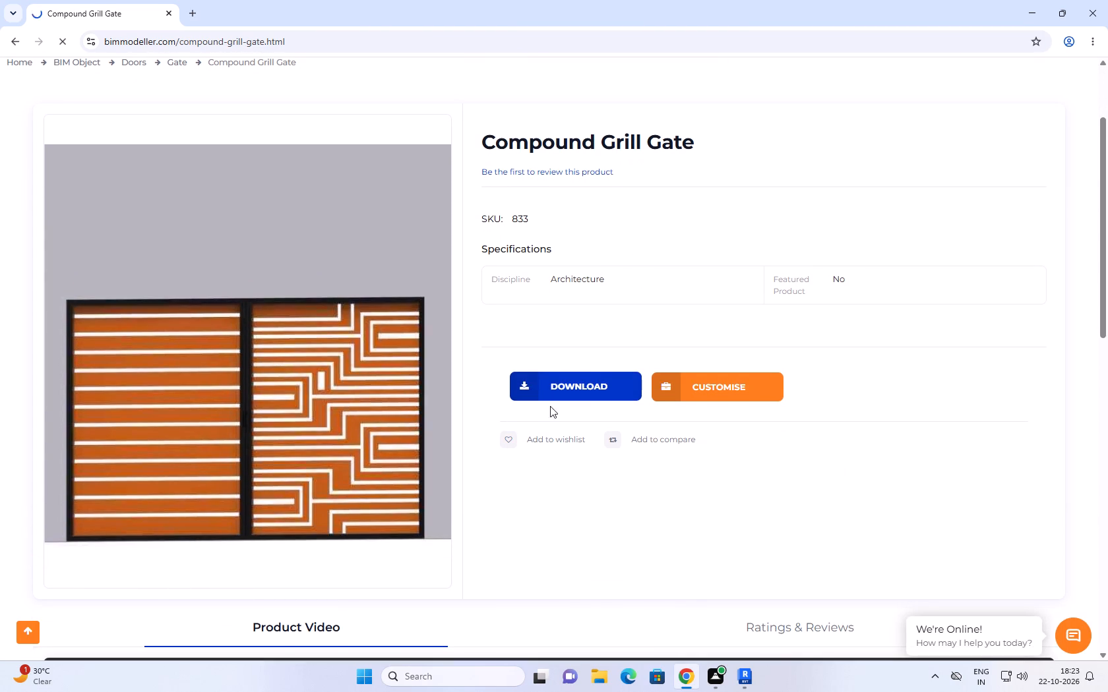
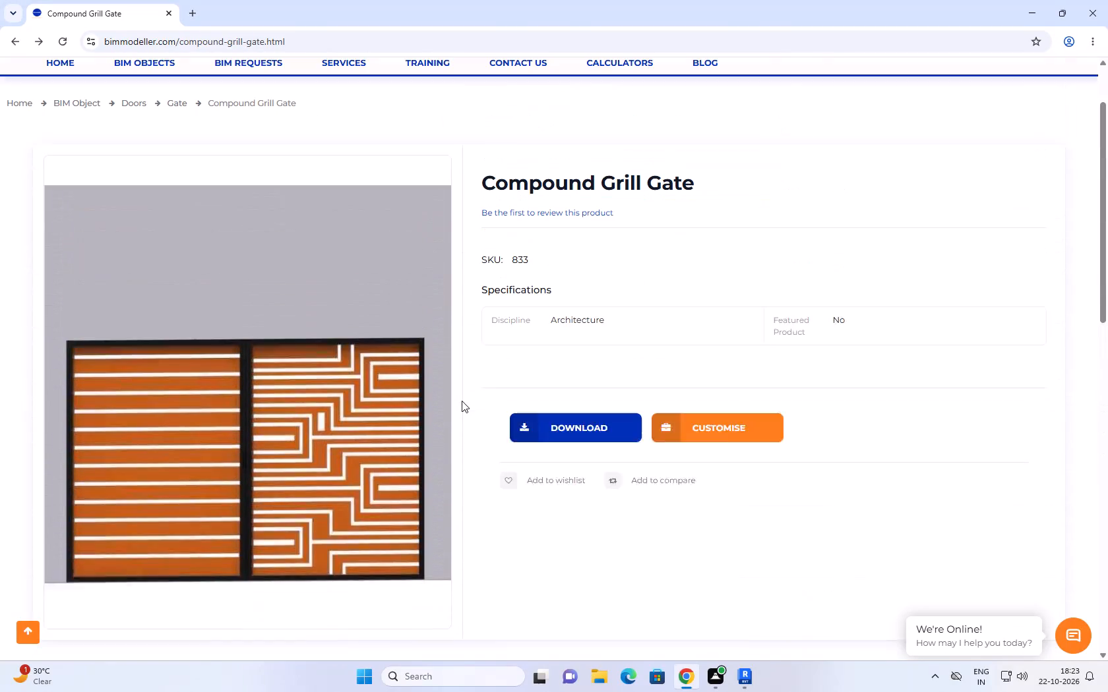
Return to BimModeller's gate listing and look through its gate models again for a suitable entrance gate.
{"action": "scroll", "coordinate": [462, 400], "scroll_direction": "up", "scroll_amount": 4}
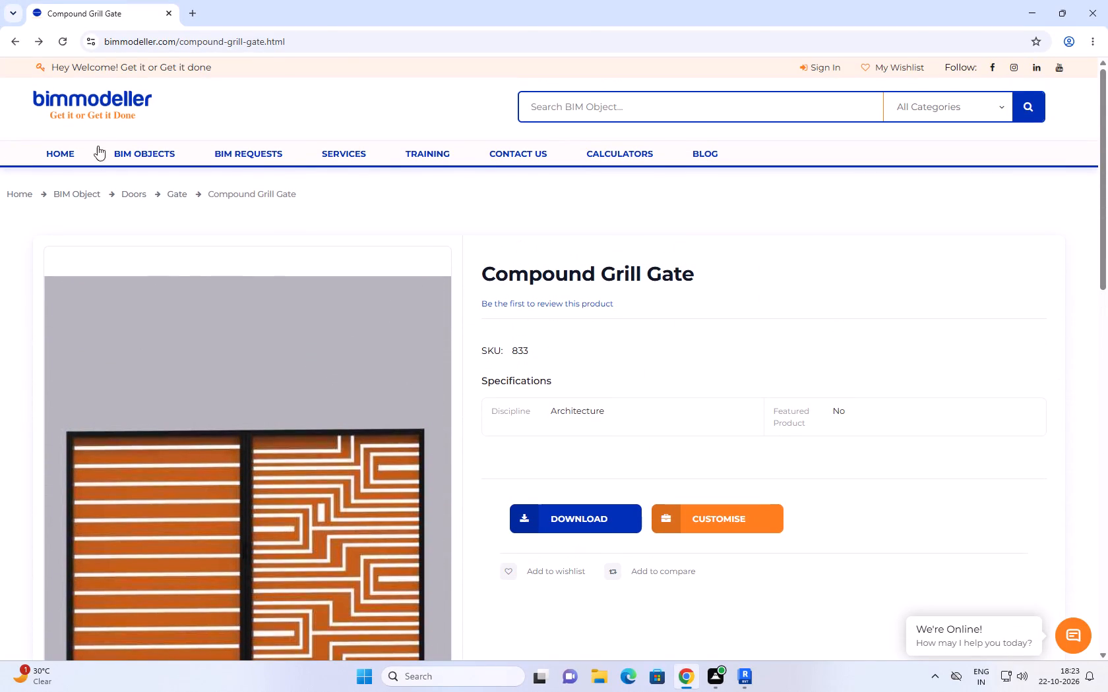
{"action": "left_click", "coordinate": [18, 44]}
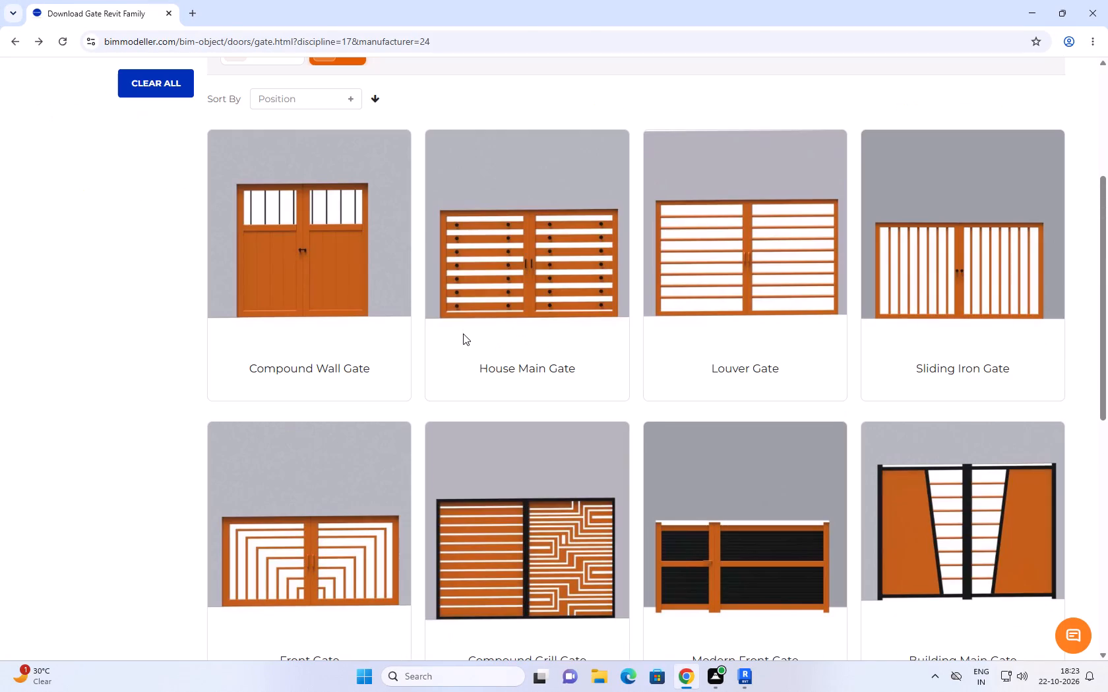
{"action": "scroll", "coordinate": [460, 450], "scroll_direction": "down", "scroll_amount": 4}
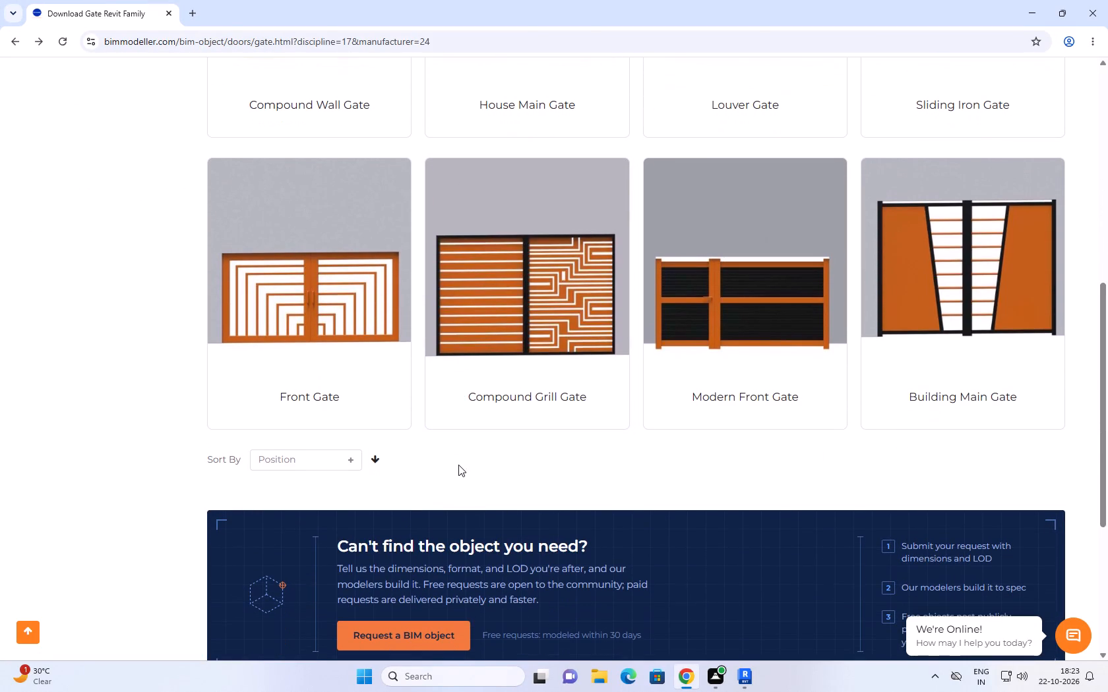
{"action": "scroll", "coordinate": [404, 442], "scroll_direction": "down", "scroll_amount": 1}
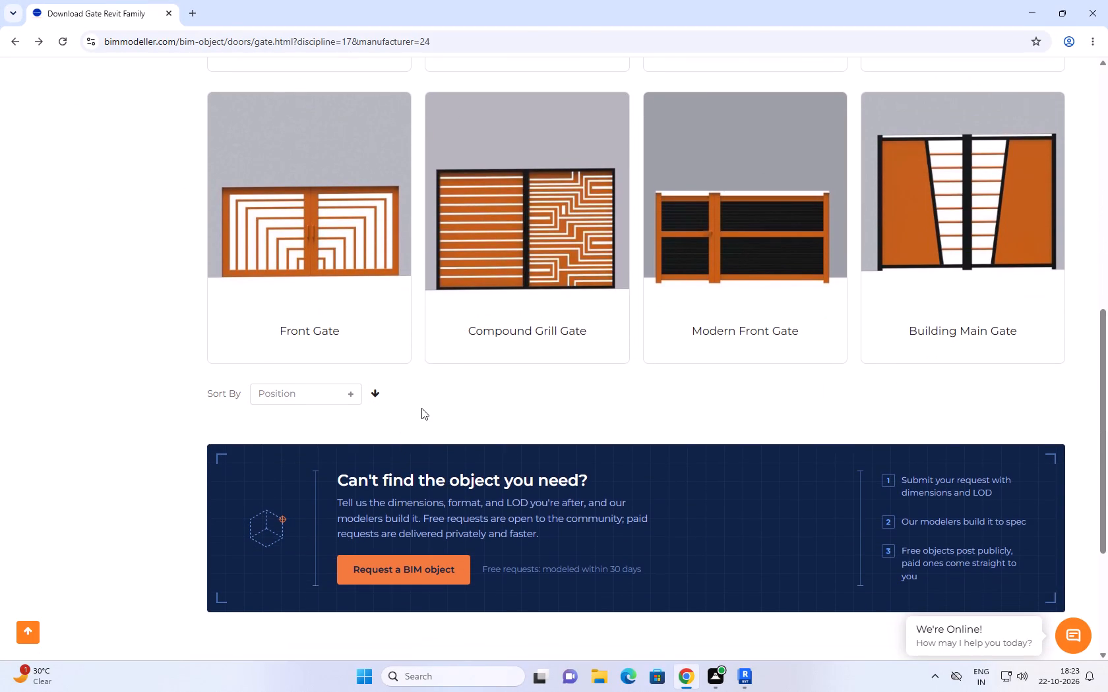
{"action": "scroll", "coordinate": [421, 408], "scroll_direction": "up", "scroll_amount": 1}
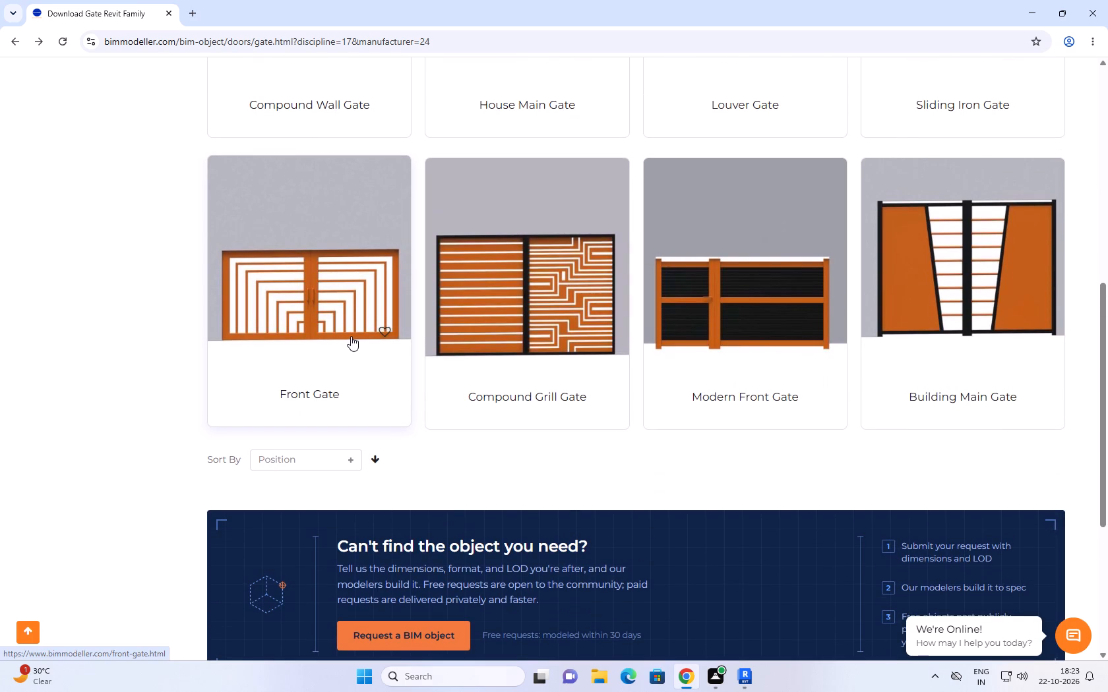
{"action": "scroll", "coordinate": [364, 328], "scroll_direction": "down", "scroll_amount": 1}
{"action": "scroll", "coordinate": [365, 330], "scroll_direction": "up", "scroll_amount": 7}
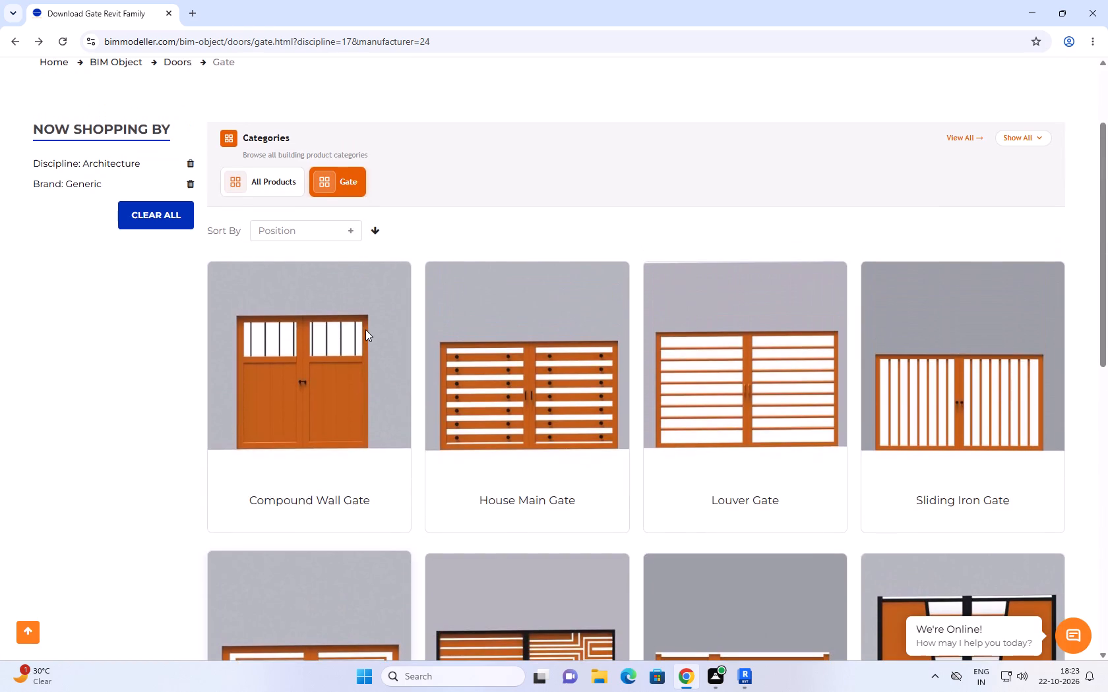
{"action": "scroll", "coordinate": [368, 362], "scroll_direction": "up", "scroll_amount": 1}
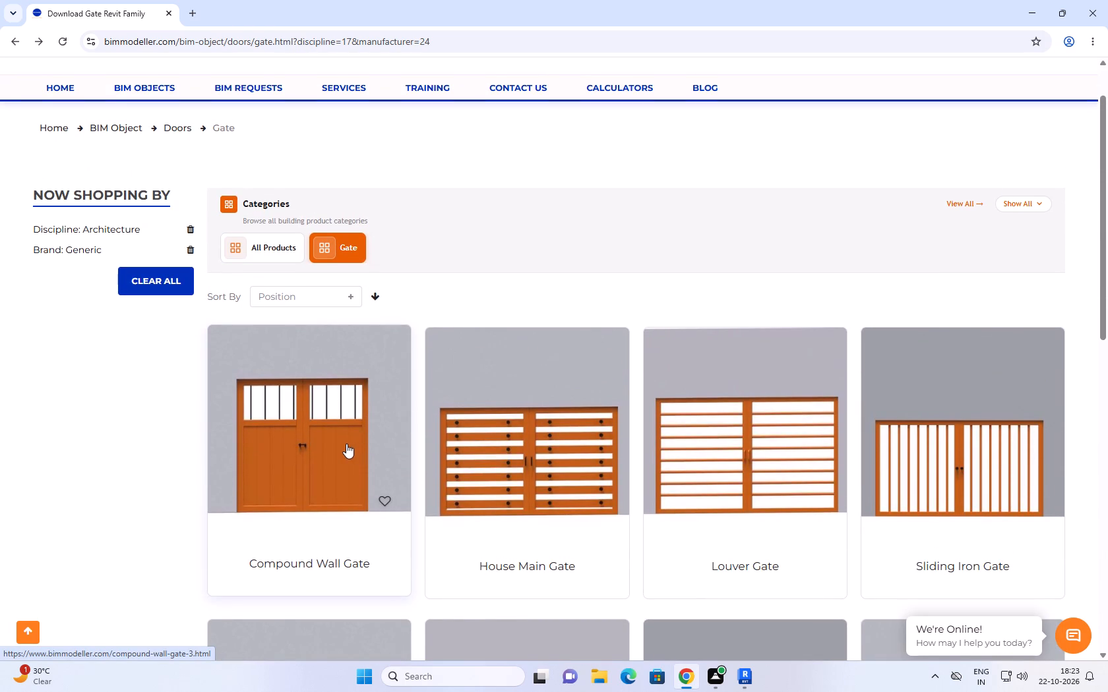
{"action": "scroll", "coordinate": [332, 447], "scroll_direction": "up", "scroll_amount": 5}
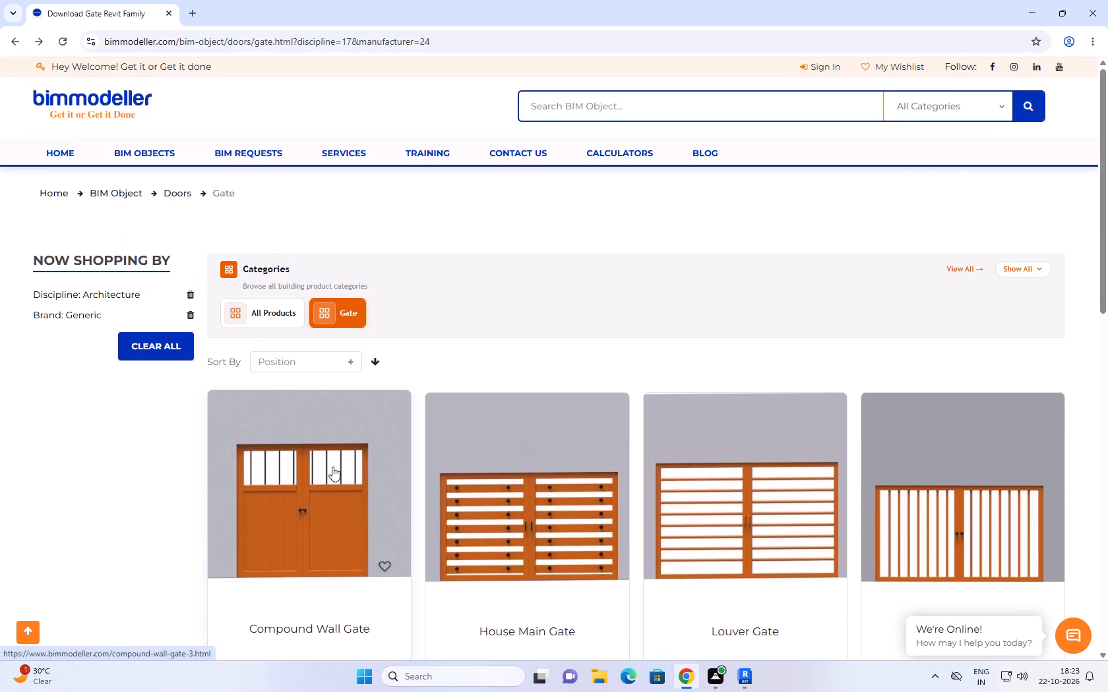
Return to the Google results for the 20' gate family and look through the remaining sites for another gate source.
{"action": "left_click", "coordinate": [13, 40]}
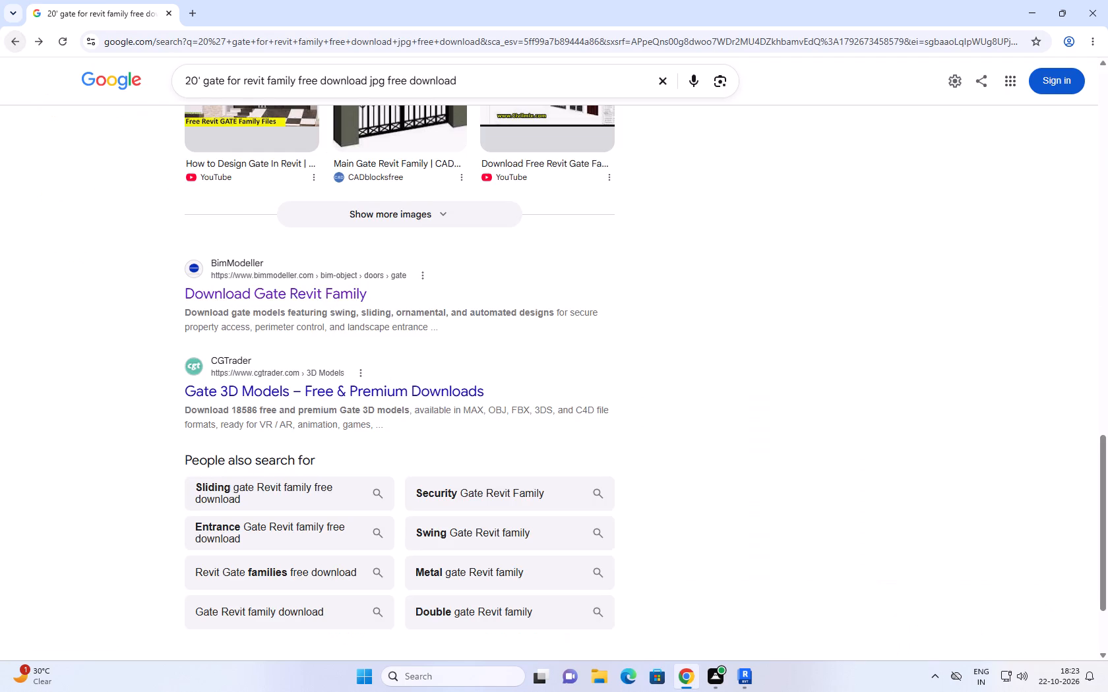
{"action": "scroll", "coordinate": [435, 413], "scroll_direction": "up", "scroll_amount": 20}
{"action": "scroll", "coordinate": [435, 413], "scroll_direction": "up", "scroll_amount": 8}
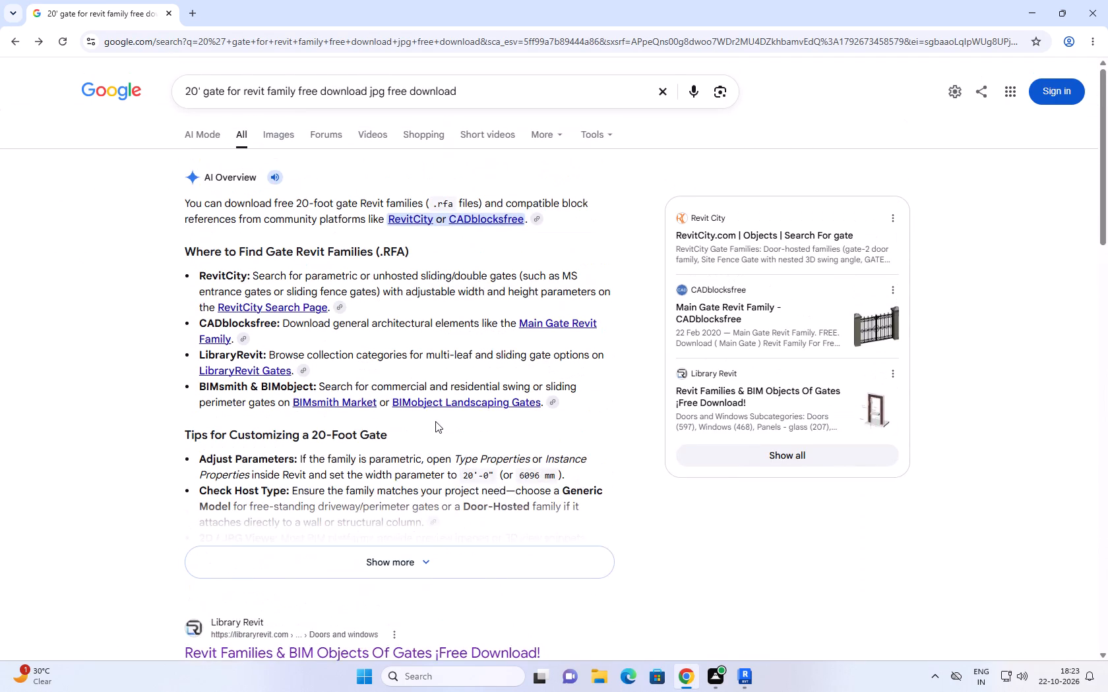
{"action": "scroll", "coordinate": [435, 421], "scroll_direction": "up", "scroll_amount": 4}
{"action": "scroll", "coordinate": [435, 421], "scroll_direction": "down", "scroll_amount": 2}
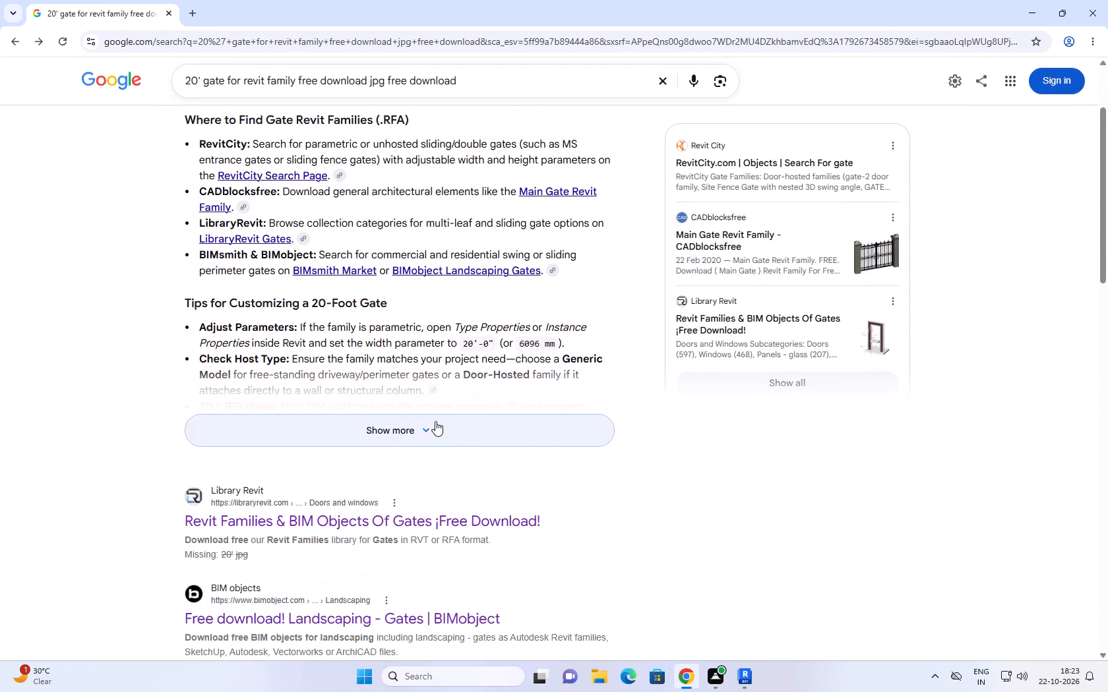
{"action": "scroll", "coordinate": [435, 421], "scroll_direction": "up", "scroll_amount": 8}
{"action": "scroll", "coordinate": [435, 421], "scroll_direction": "down", "scroll_amount": 5}
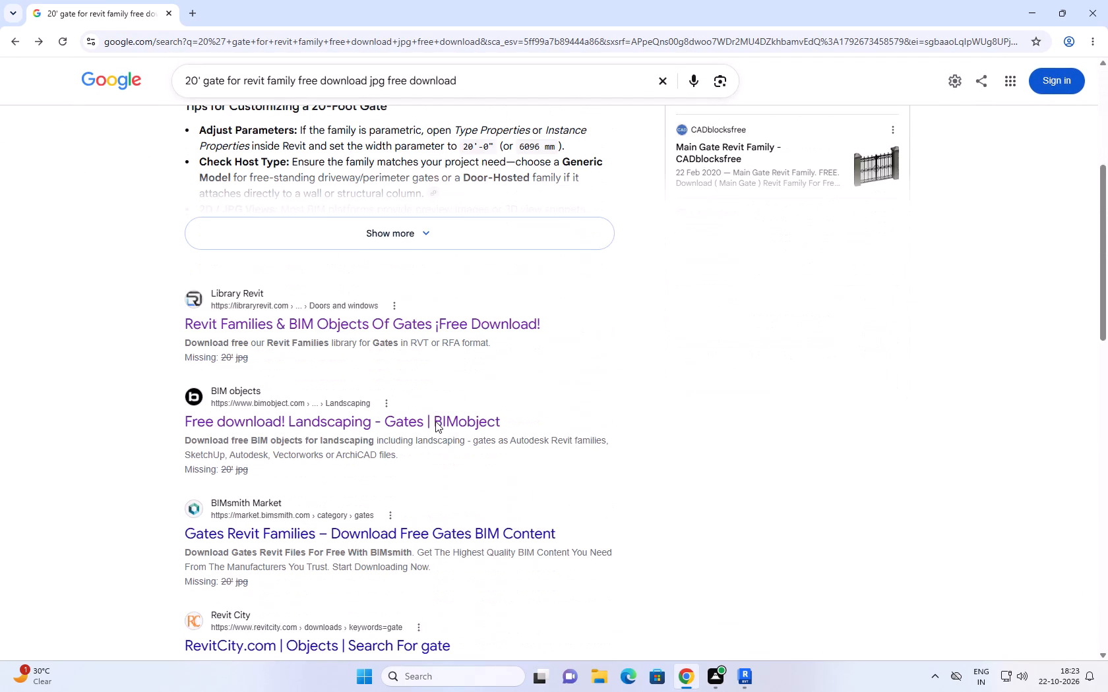
{"action": "scroll", "coordinate": [435, 421], "scroll_direction": "down", "scroll_amount": 14}
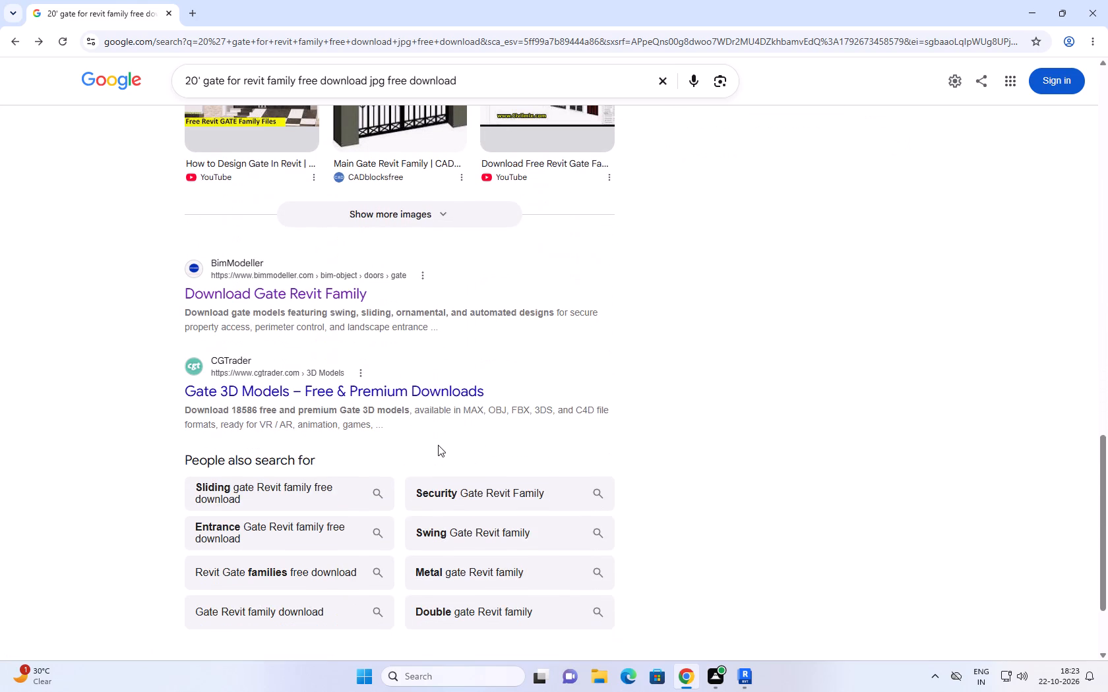
{"action": "scroll", "coordinate": [438, 445], "scroll_direction": "down", "scroll_amount": 8}
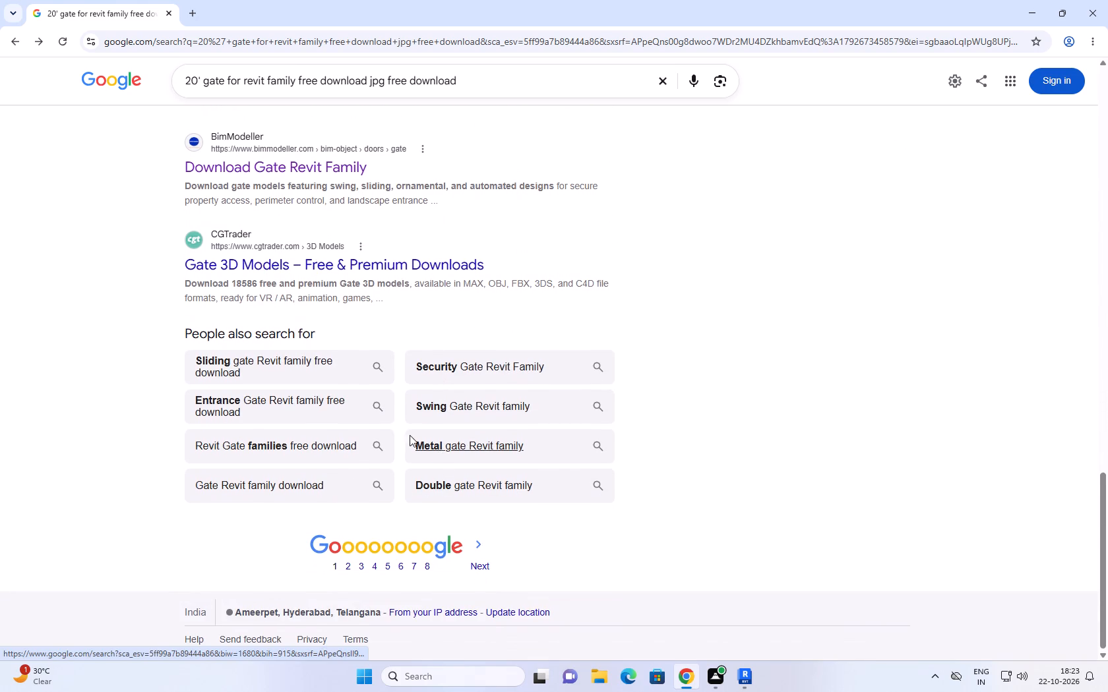
Open CGTrader's Gate 3D Models result and bring up the free Metal Gate model's page.
{"action": "left_click", "coordinate": [361, 269]}
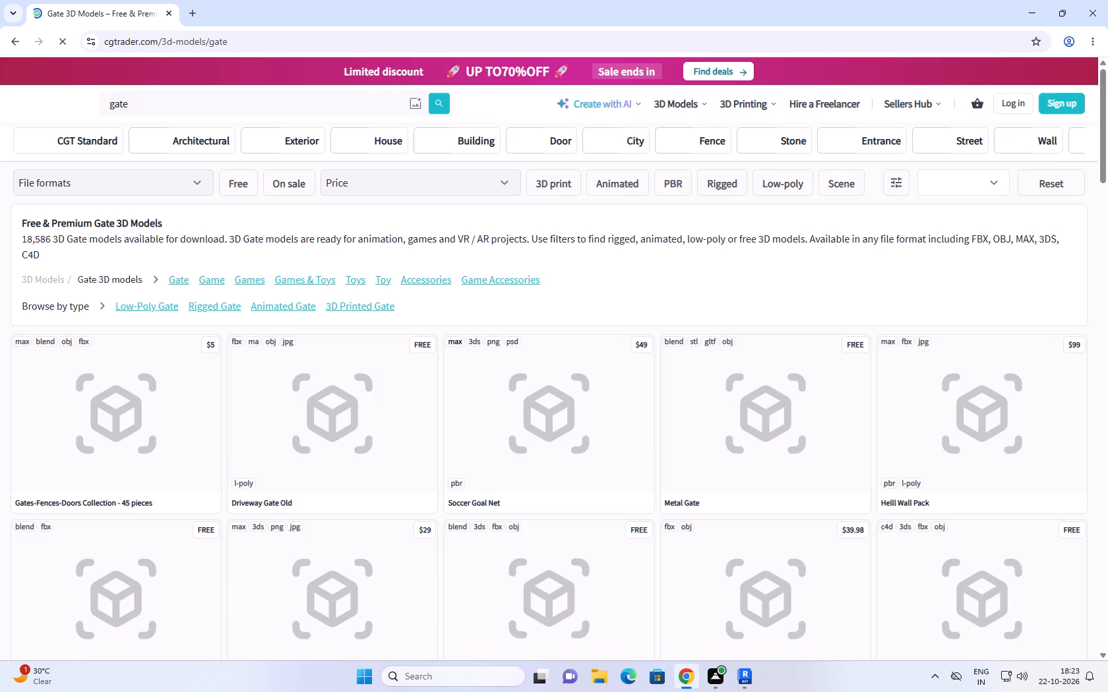
{"action": "scroll", "coordinate": [404, 387], "scroll_direction": "down", "scroll_amount": 1}
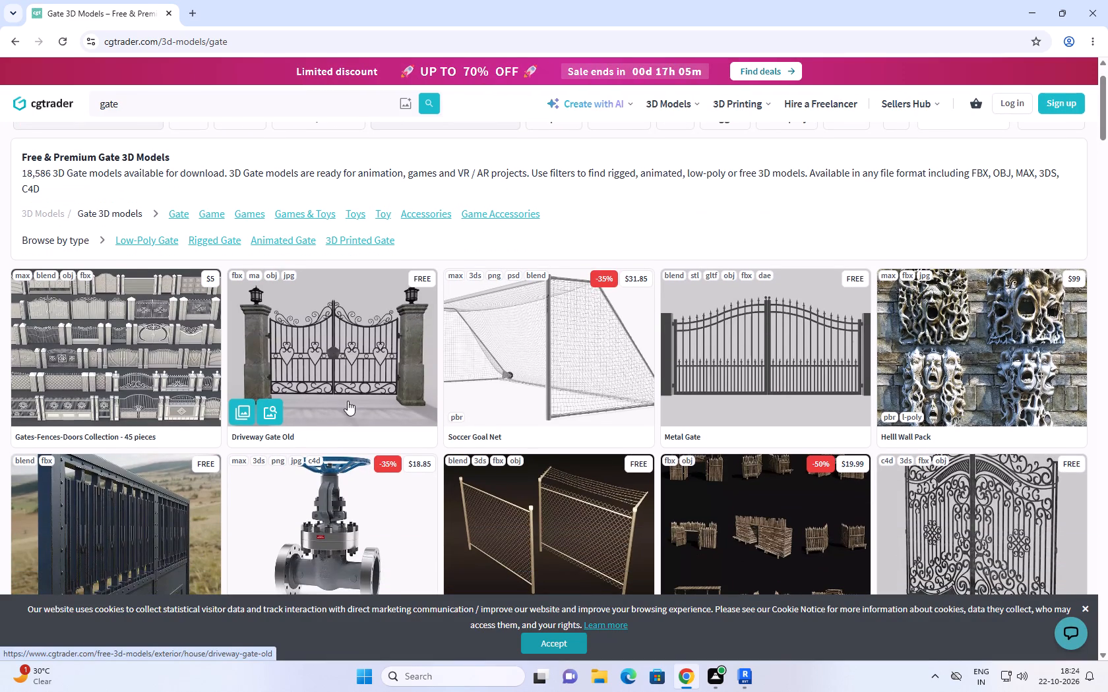
{"action": "scroll", "coordinate": [346, 380], "scroll_direction": "down", "scroll_amount": 1}
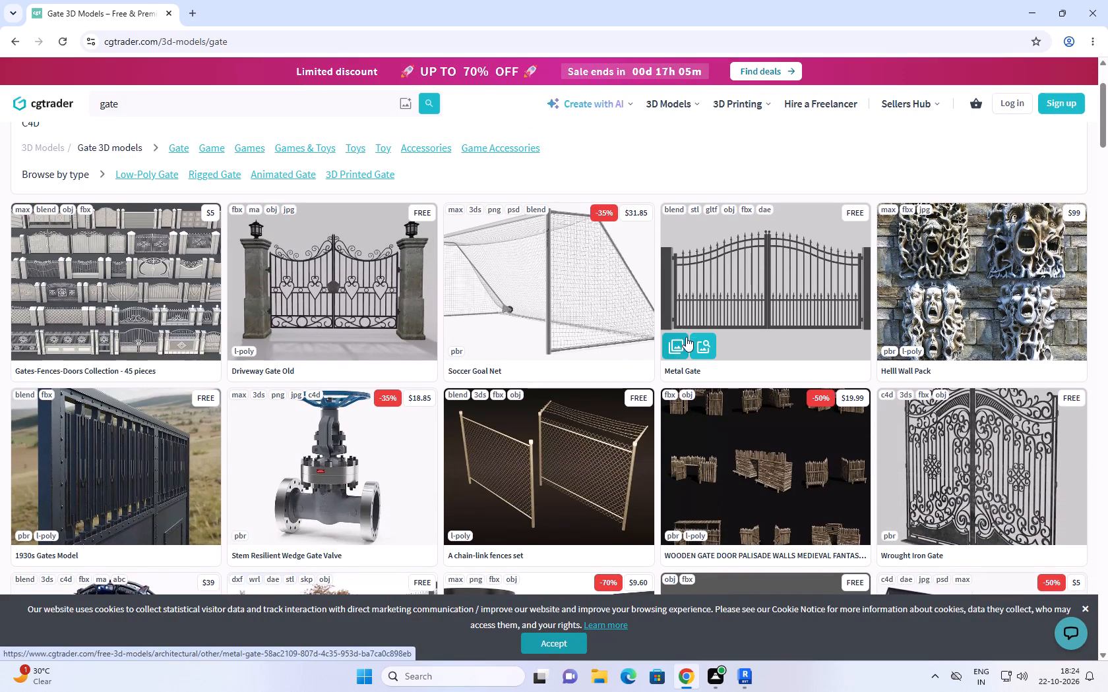
{"action": "left_click", "coordinate": [732, 314]}
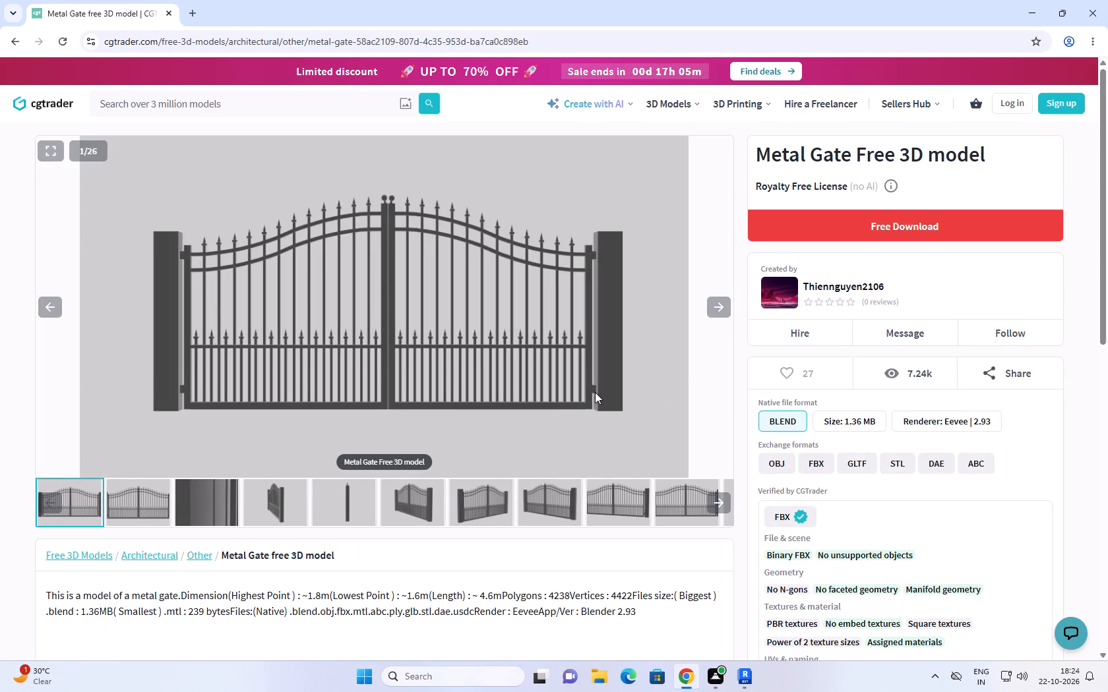
Examine the Metal Gate page for its dimensions, file formats and visually similar models.
{"action": "scroll", "coordinate": [583, 393], "scroll_direction": "down", "scroll_amount": 1}
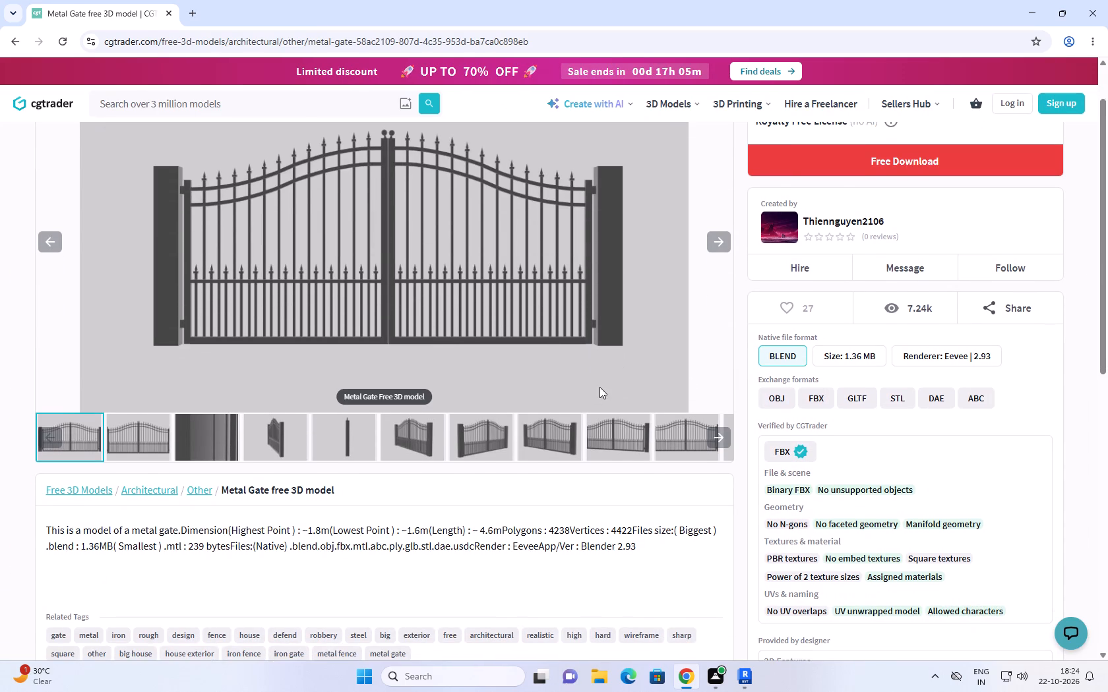
{"action": "scroll", "coordinate": [768, 335], "scroll_direction": "down", "scroll_amount": 1}
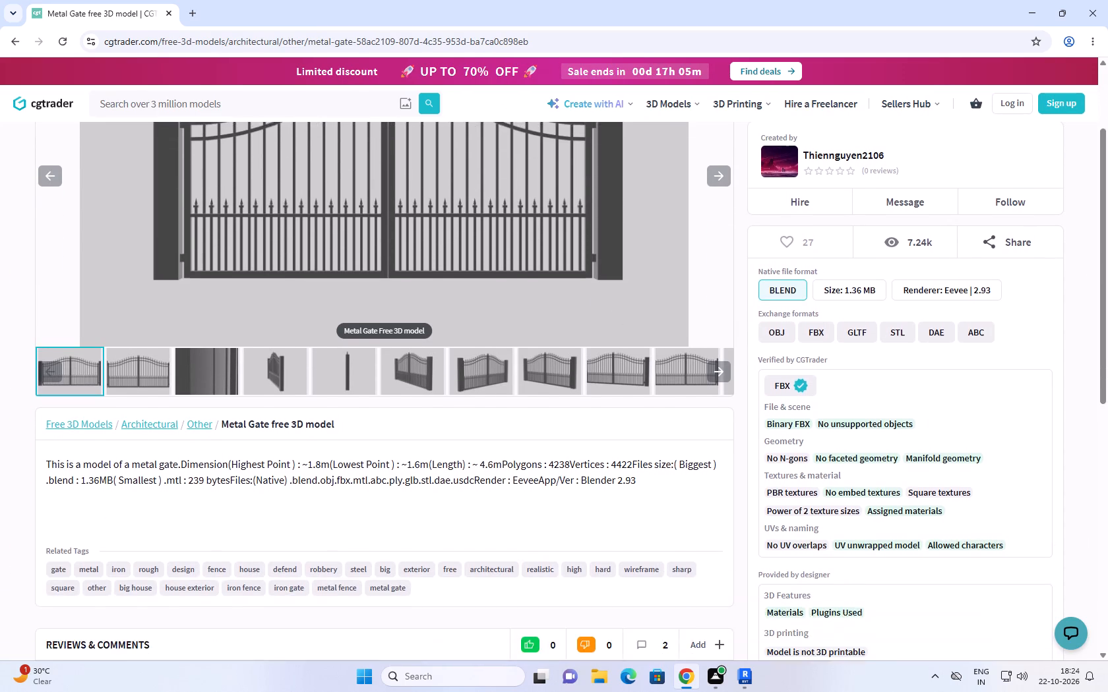
{"action": "scroll", "coordinate": [764, 335], "scroll_direction": "up", "scroll_amount": 4}
{"action": "scroll", "coordinate": [725, 339], "scroll_direction": "down", "scroll_amount": 1}
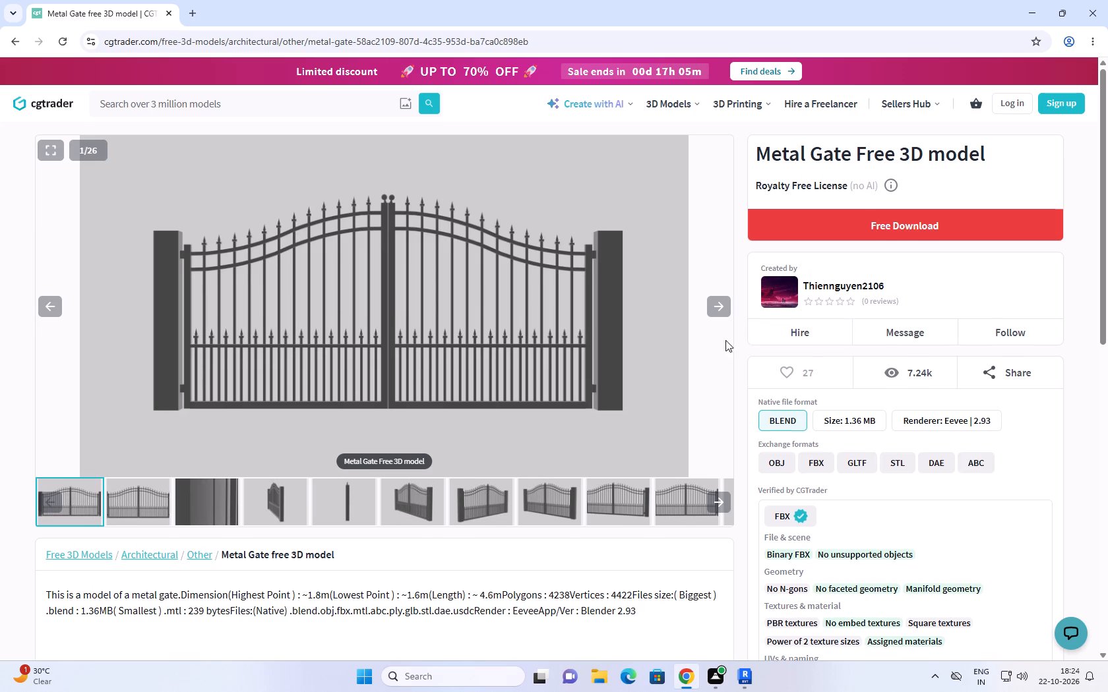
{"action": "scroll", "coordinate": [725, 340], "scroll_direction": "down", "scroll_amount": 10}
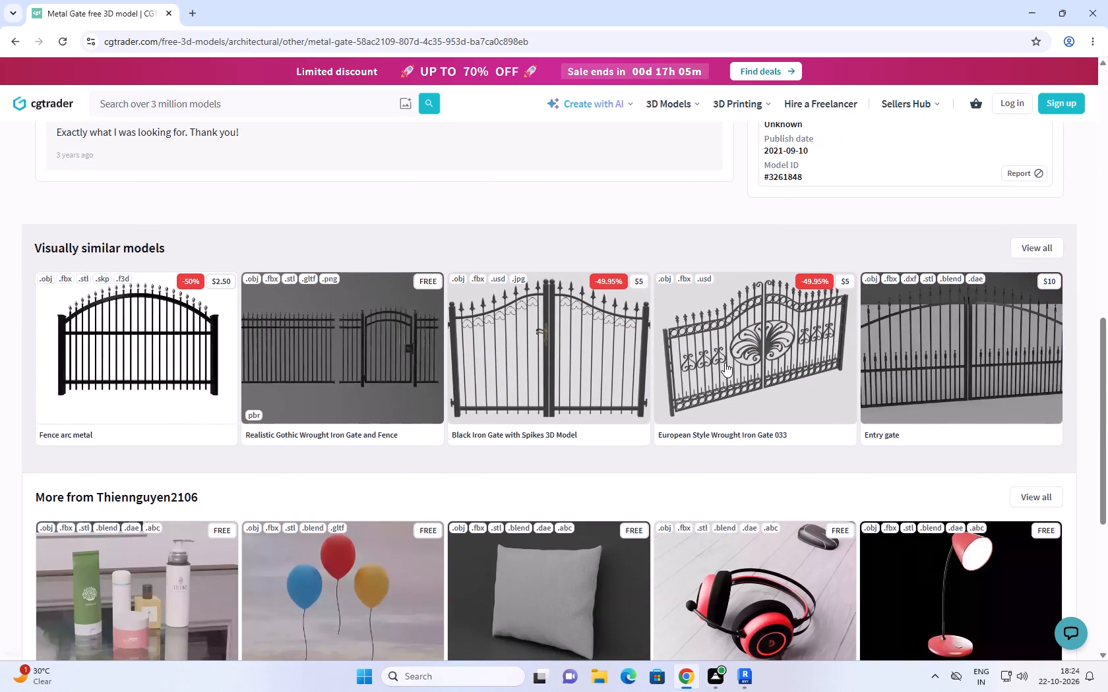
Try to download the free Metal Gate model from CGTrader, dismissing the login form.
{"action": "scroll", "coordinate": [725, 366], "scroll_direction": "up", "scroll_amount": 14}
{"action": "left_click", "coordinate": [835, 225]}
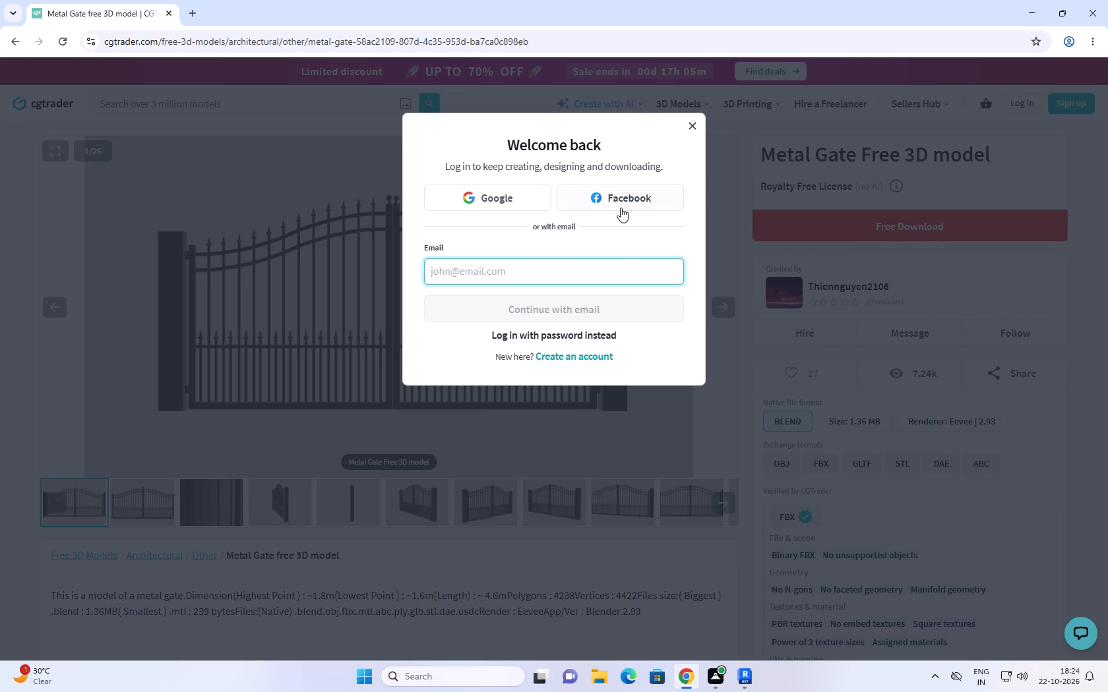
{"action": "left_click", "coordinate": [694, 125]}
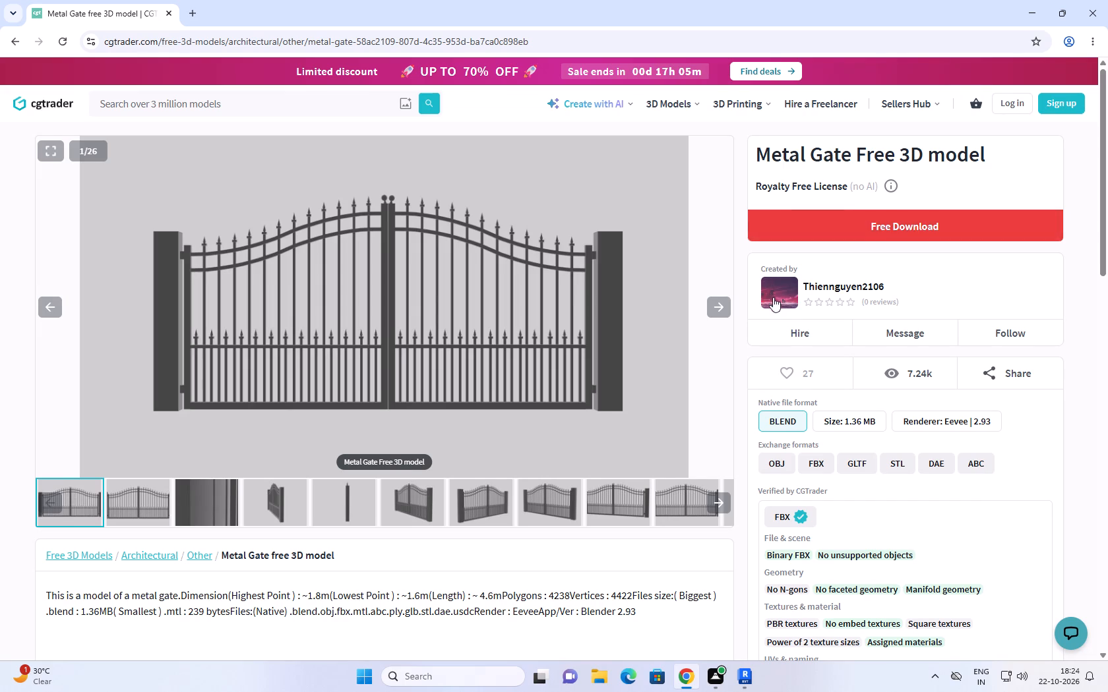
Look through the rest of the Metal Gate page, including its description, reviews and related models.
{"action": "scroll", "coordinate": [775, 305], "scroll_direction": "down", "scroll_amount": 17}
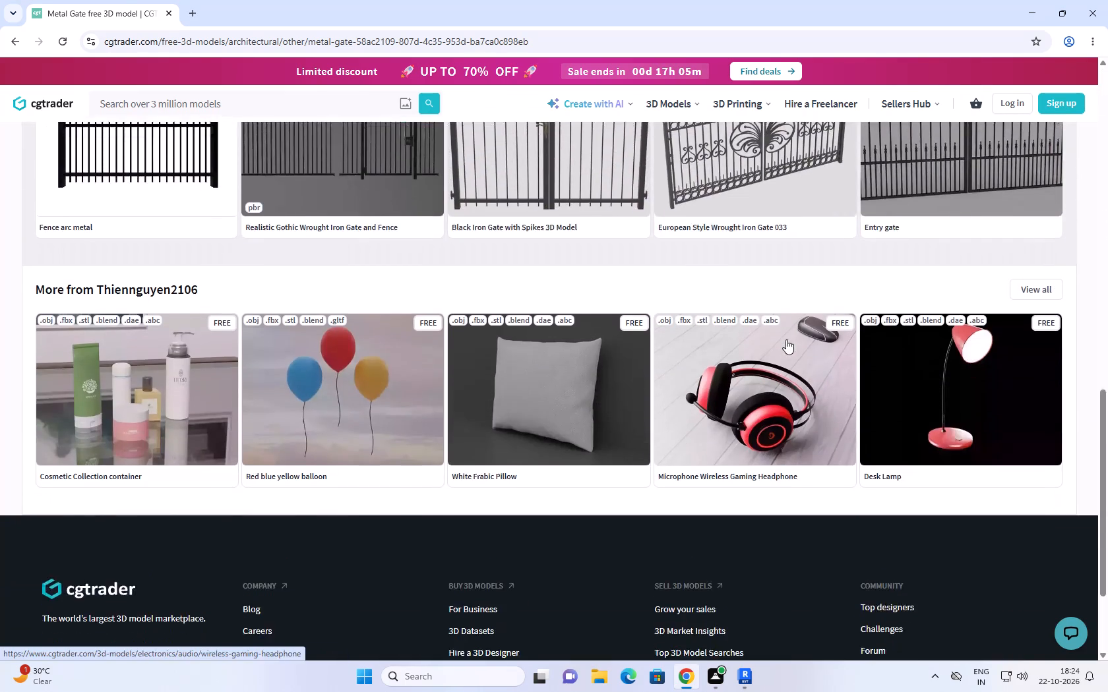
{"action": "scroll", "coordinate": [786, 345], "scroll_direction": "down", "scroll_amount": 3}
{"action": "scroll", "coordinate": [731, 361], "scroll_direction": "up", "scroll_amount": 12}
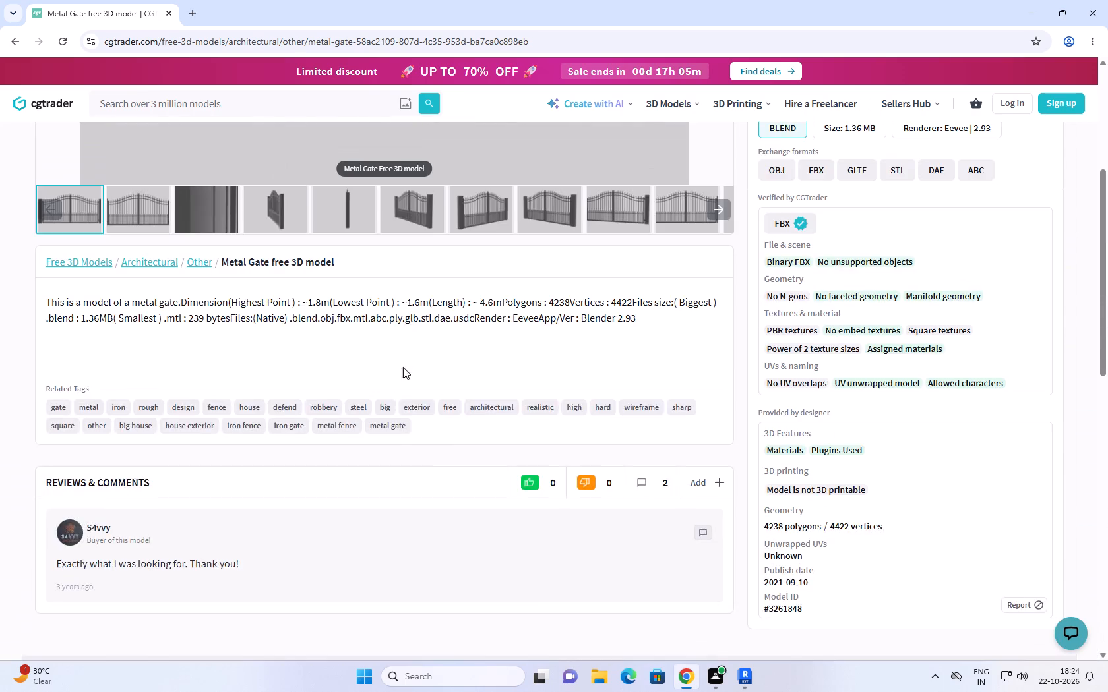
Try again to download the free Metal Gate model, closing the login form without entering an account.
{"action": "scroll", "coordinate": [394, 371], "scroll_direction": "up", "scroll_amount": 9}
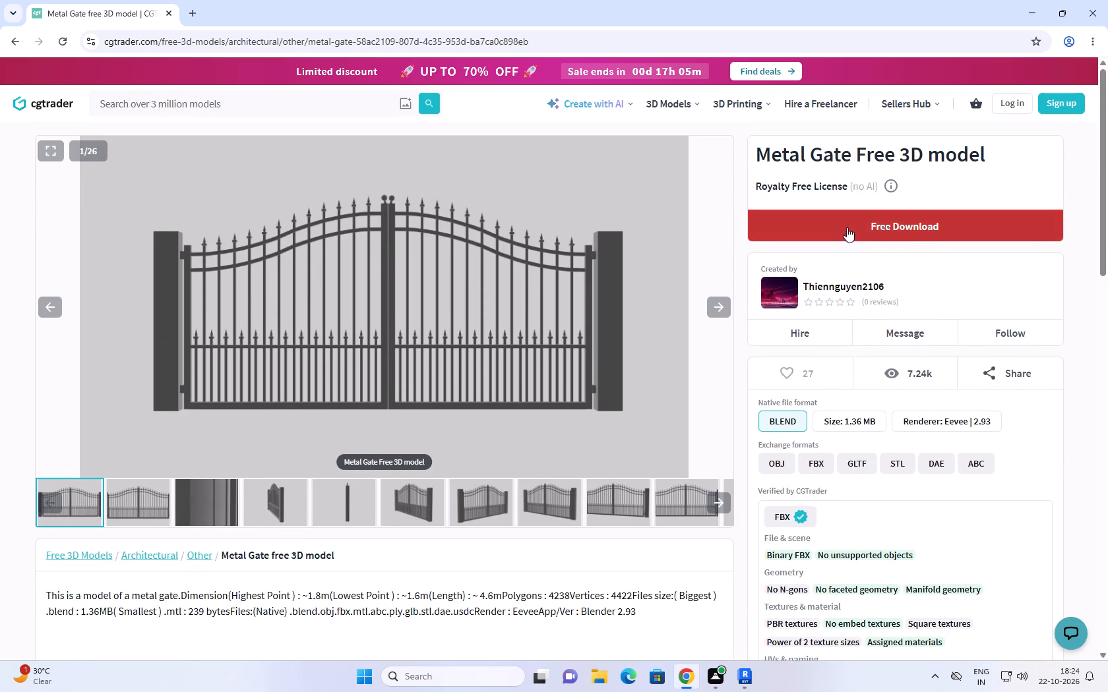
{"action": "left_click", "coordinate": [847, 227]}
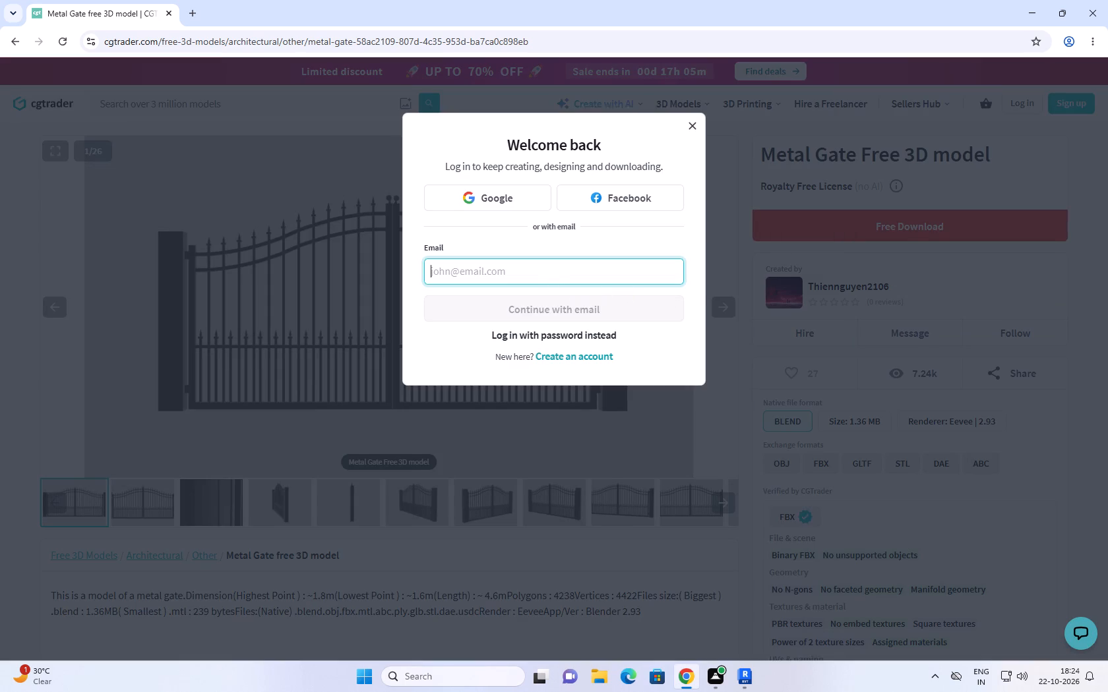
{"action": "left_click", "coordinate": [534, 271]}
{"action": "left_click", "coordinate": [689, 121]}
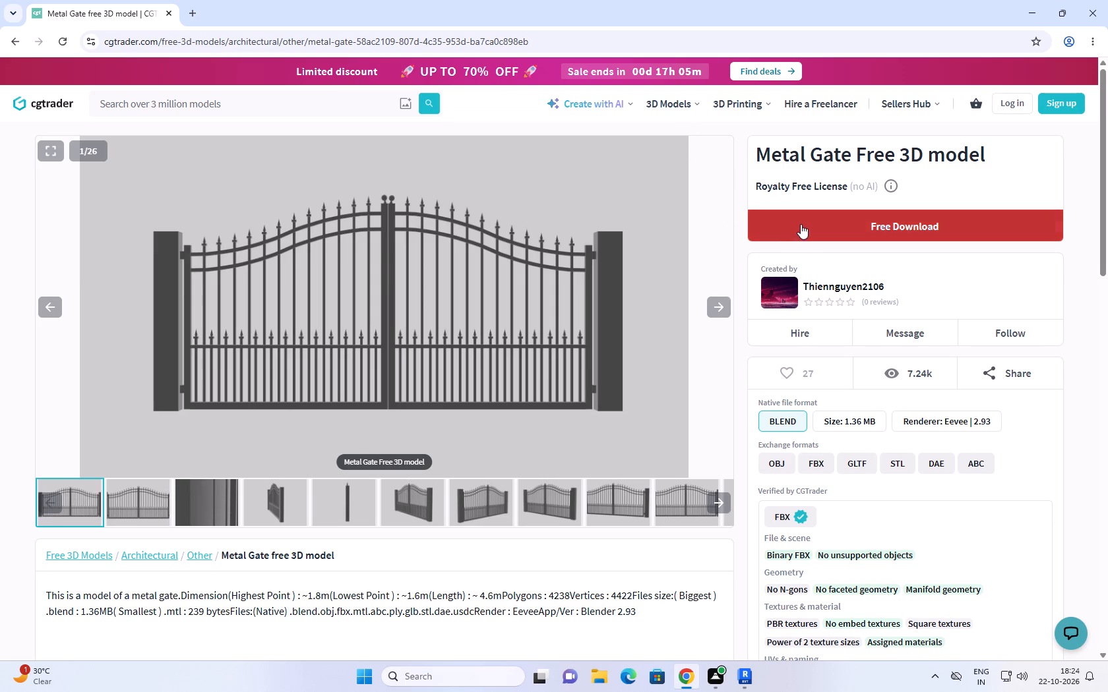
Close the browser and return to the 3D view of the house in Revit.
{"action": "left_click", "coordinate": [1091, 12]}
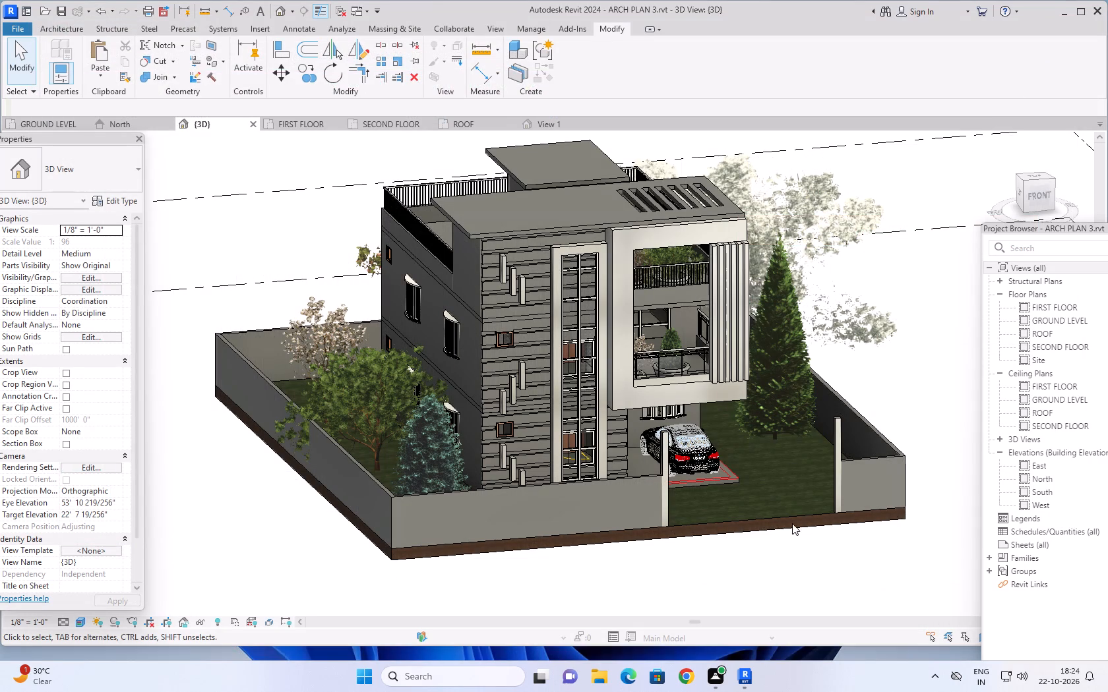